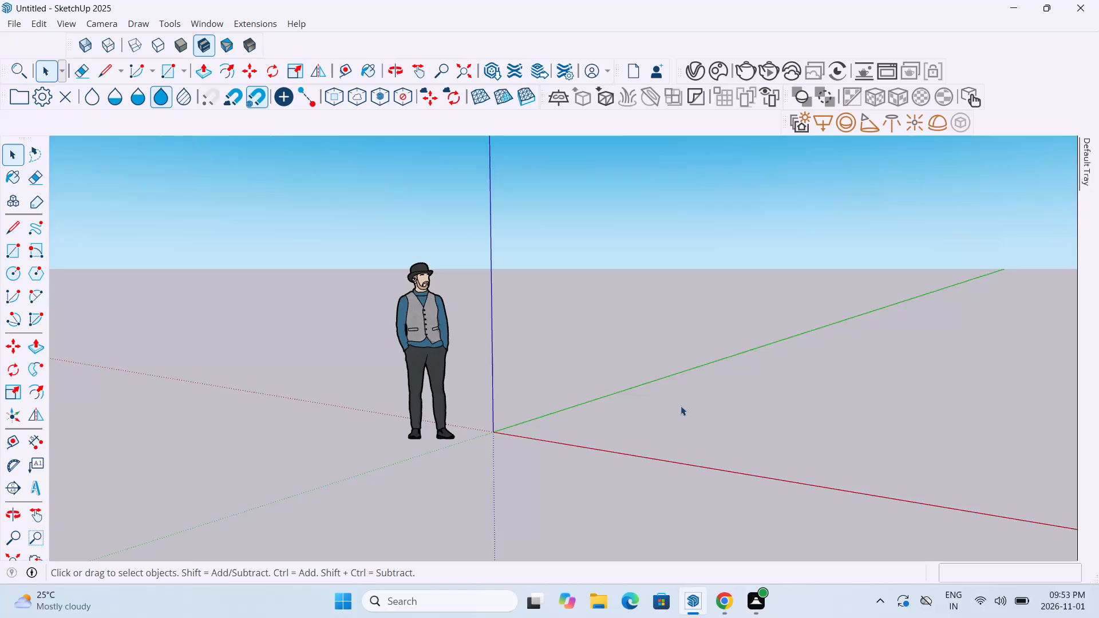
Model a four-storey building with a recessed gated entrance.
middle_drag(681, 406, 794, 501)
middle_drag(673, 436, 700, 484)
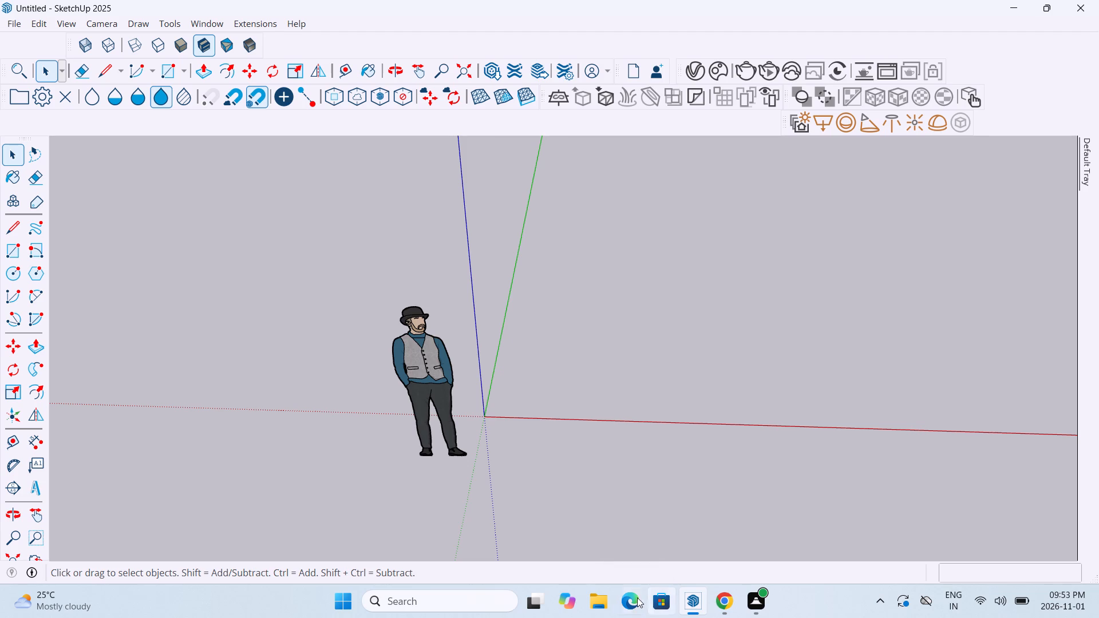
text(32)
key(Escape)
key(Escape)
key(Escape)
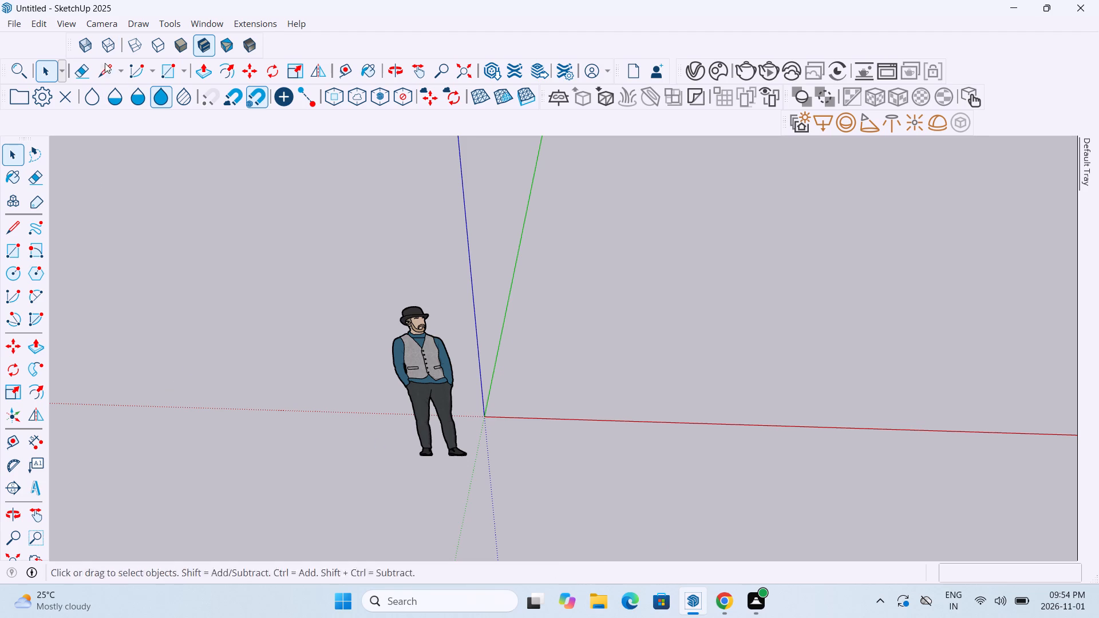
Draw a 35' line parallel to the red axis, starting on the ground behind the axis and clear of the scale figure.
click(100, 68)
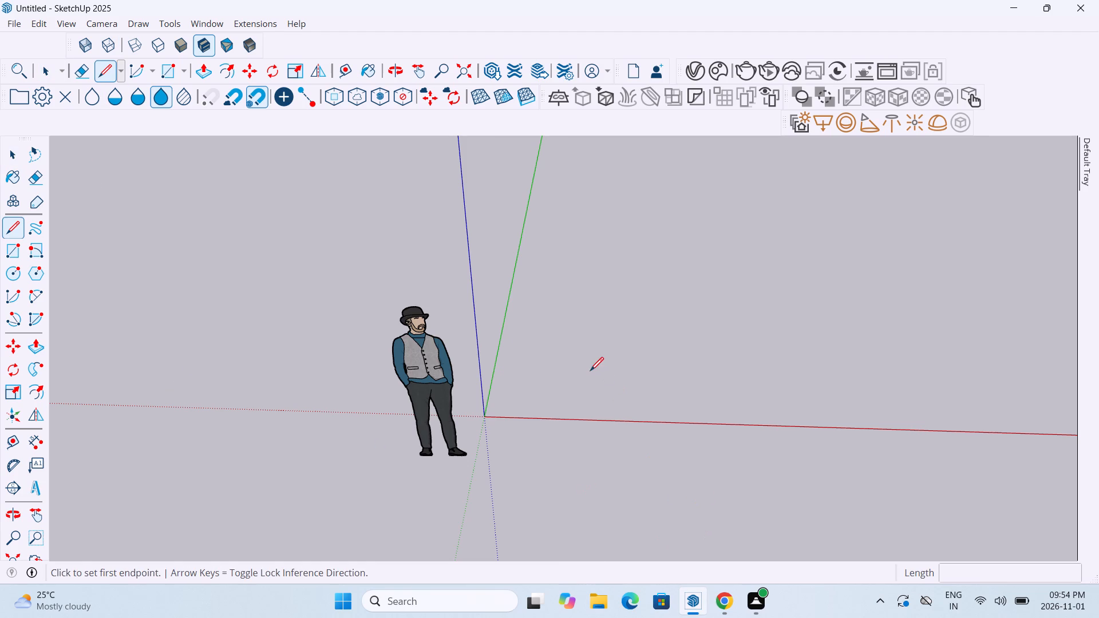
scroll(634, 269, down, 2)
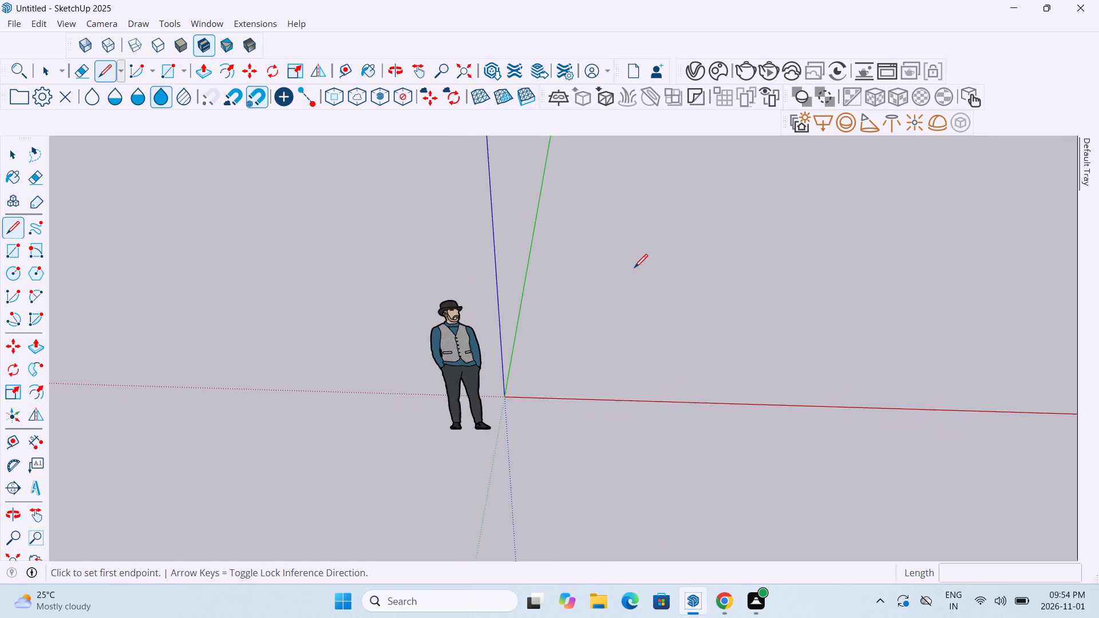
scroll(634, 269, down, 3)
click(663, 267)
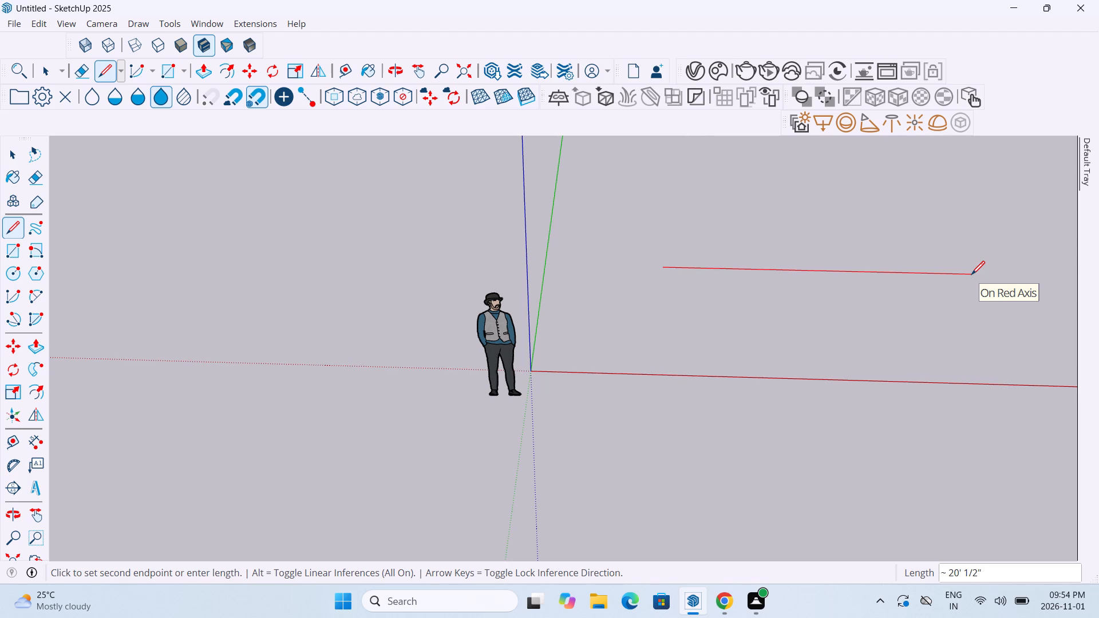
key(3)
key(5)
key(apostrophe)
key(Return)
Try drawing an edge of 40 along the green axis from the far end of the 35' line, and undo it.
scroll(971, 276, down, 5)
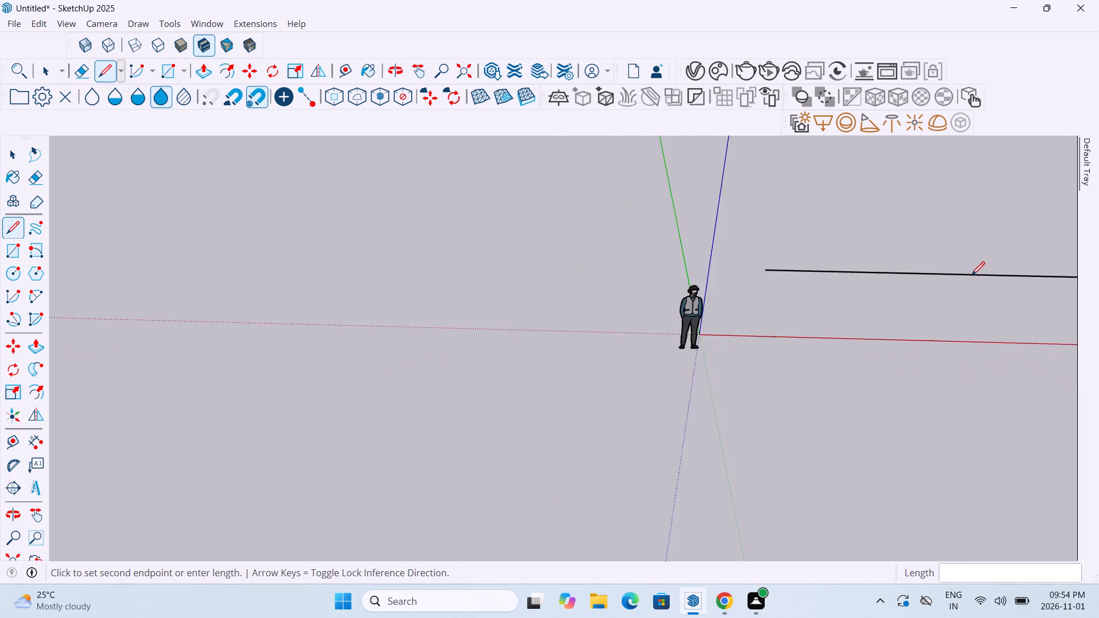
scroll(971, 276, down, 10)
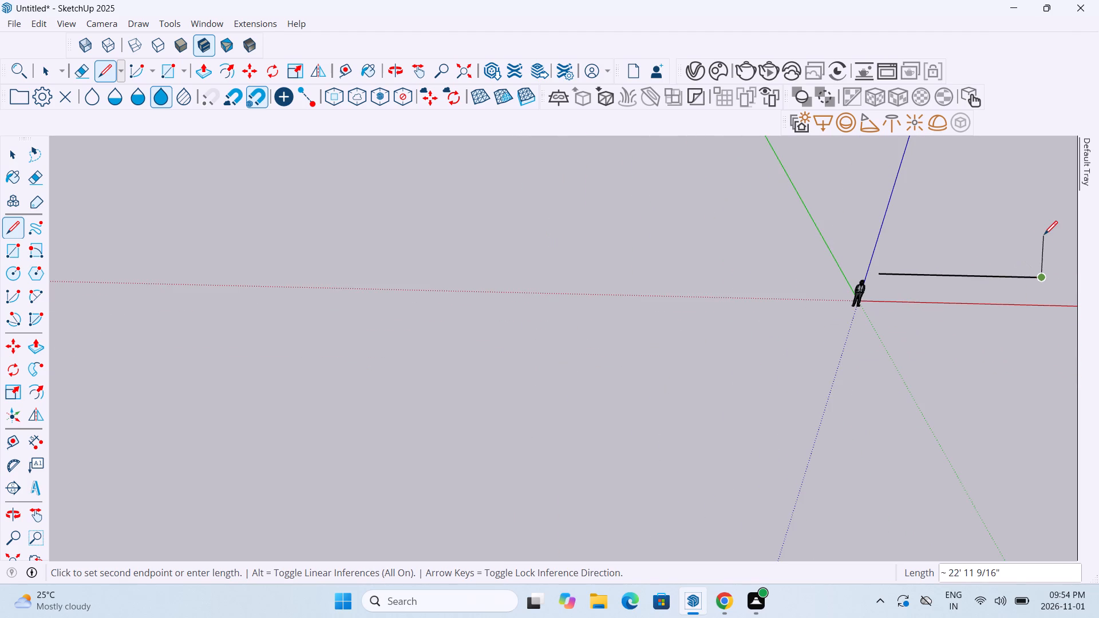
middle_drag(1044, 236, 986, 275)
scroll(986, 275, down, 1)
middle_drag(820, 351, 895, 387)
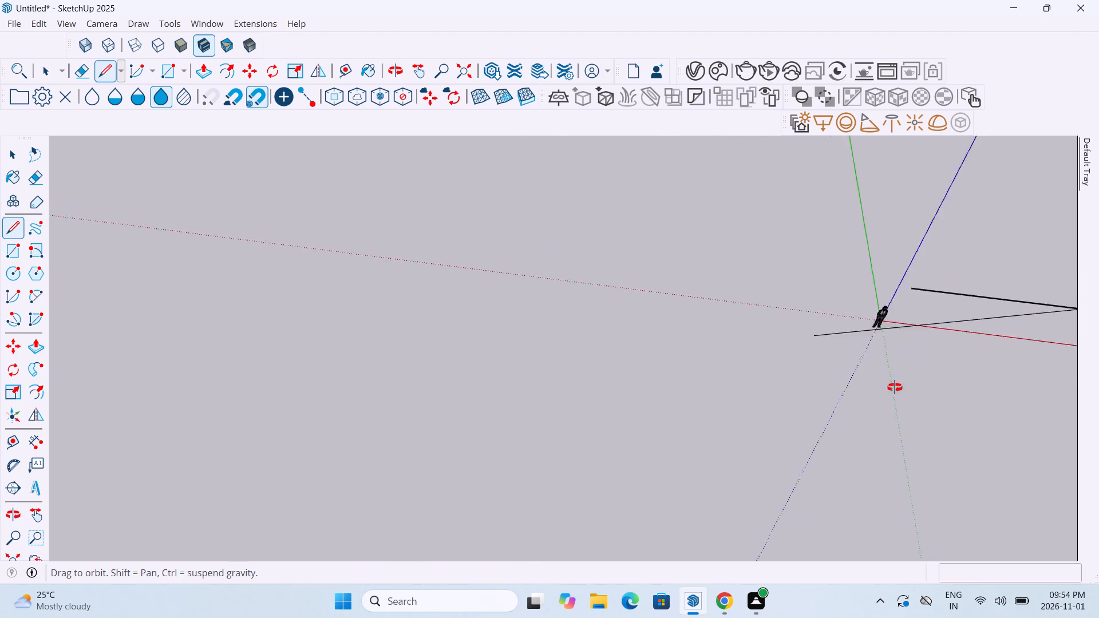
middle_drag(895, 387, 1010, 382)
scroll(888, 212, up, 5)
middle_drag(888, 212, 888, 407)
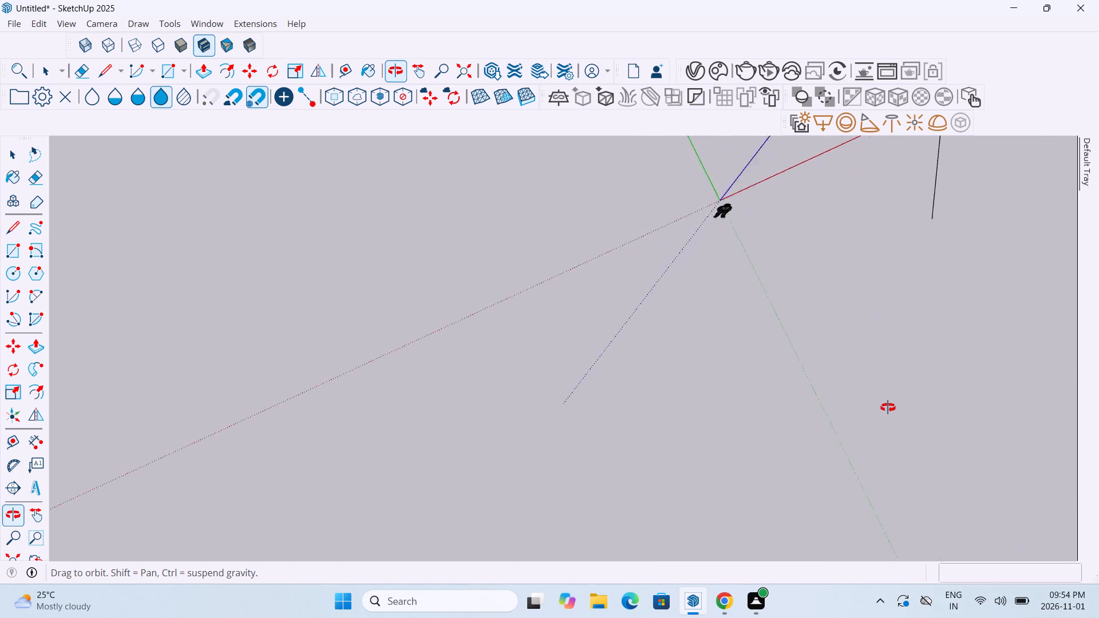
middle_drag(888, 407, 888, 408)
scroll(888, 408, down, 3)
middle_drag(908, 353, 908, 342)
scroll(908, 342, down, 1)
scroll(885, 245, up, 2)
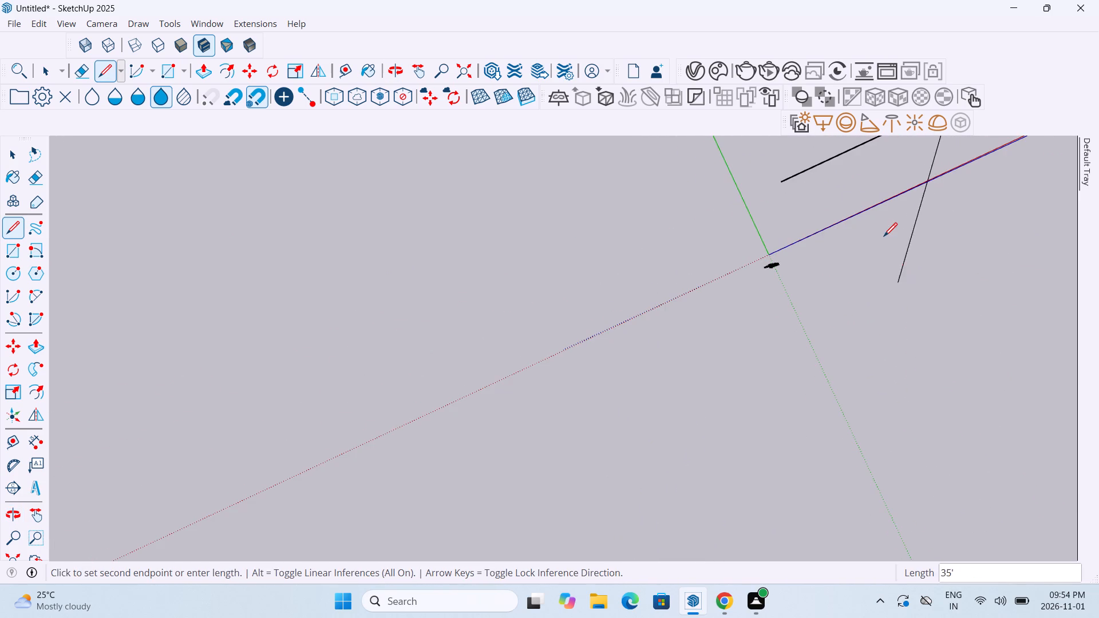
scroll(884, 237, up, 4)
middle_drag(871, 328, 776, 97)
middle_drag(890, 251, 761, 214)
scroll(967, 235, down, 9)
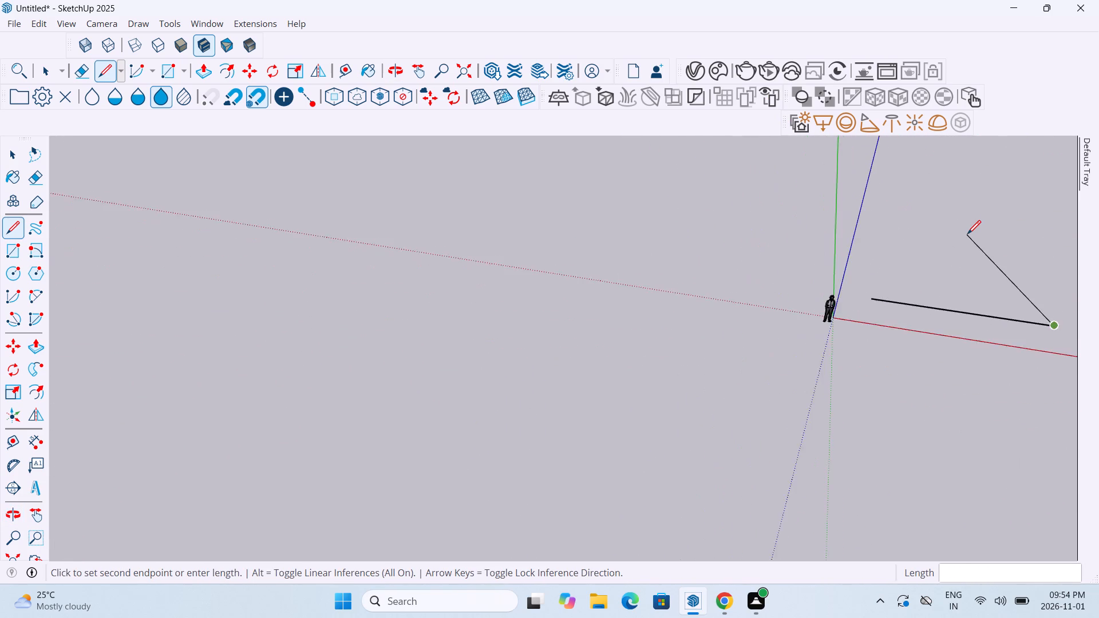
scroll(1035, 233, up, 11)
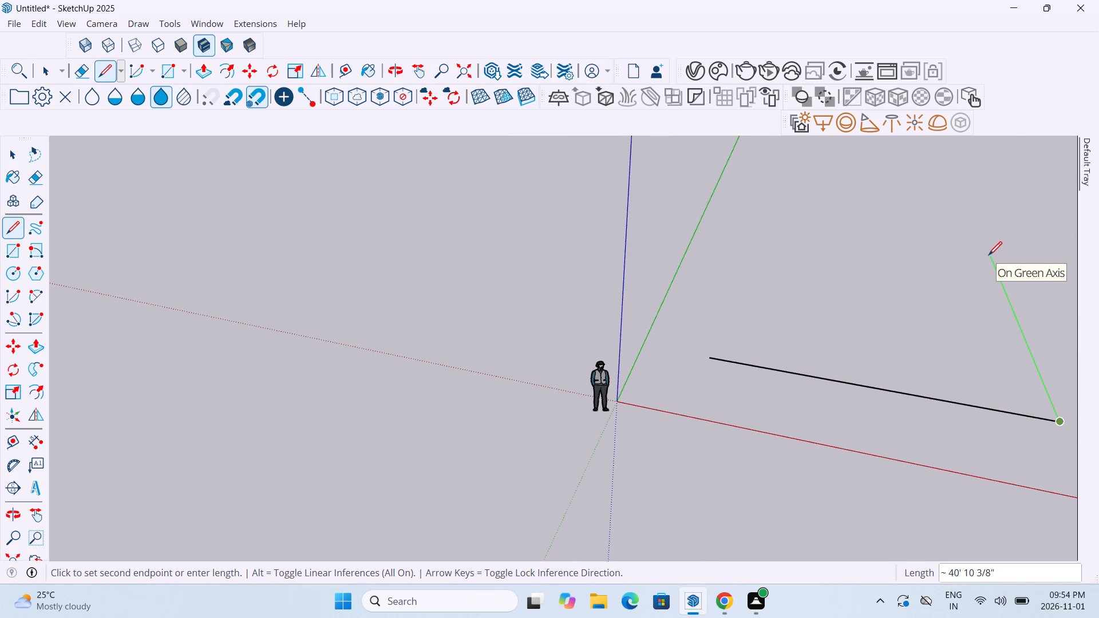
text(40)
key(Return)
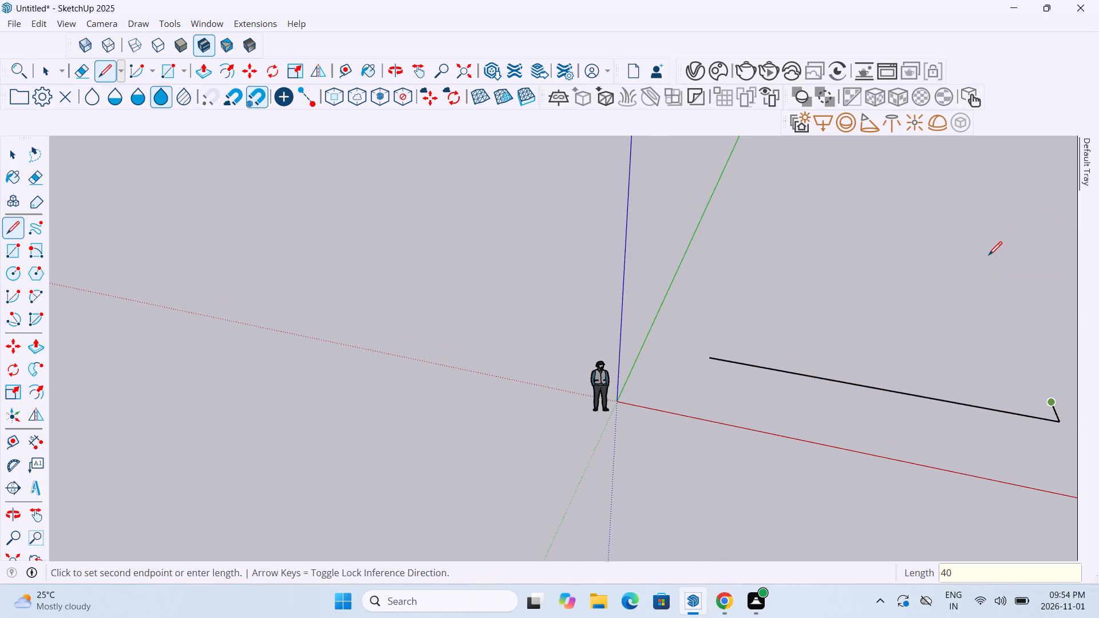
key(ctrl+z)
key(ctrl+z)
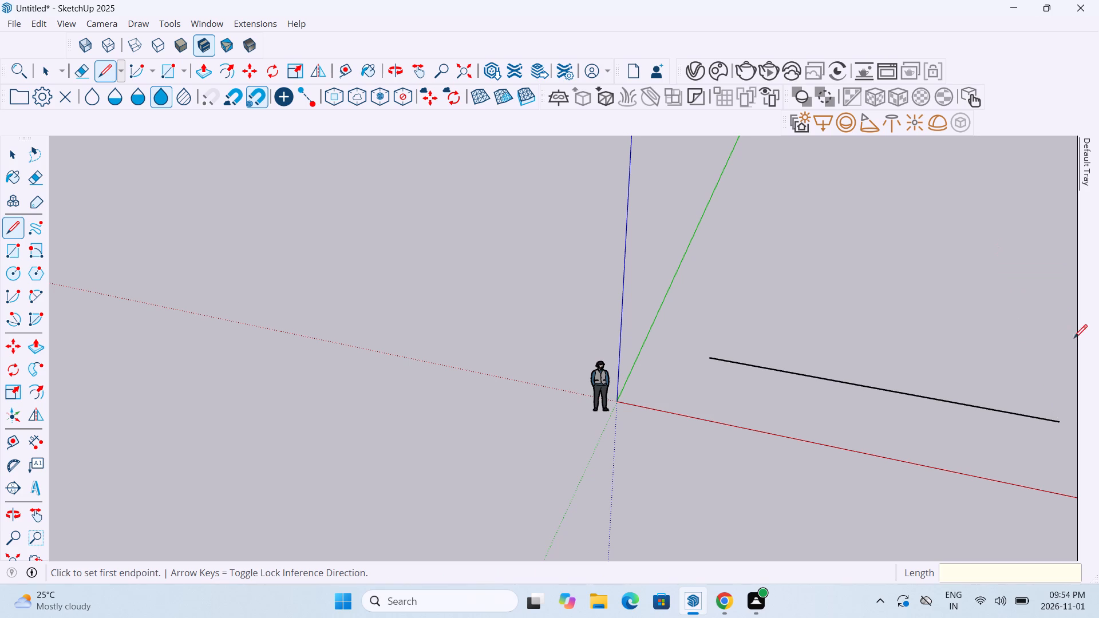
Complete the rectangle with a 40' side along the green axis, a parallel 35' side and a closing edge to the start point.
click(1058, 425)
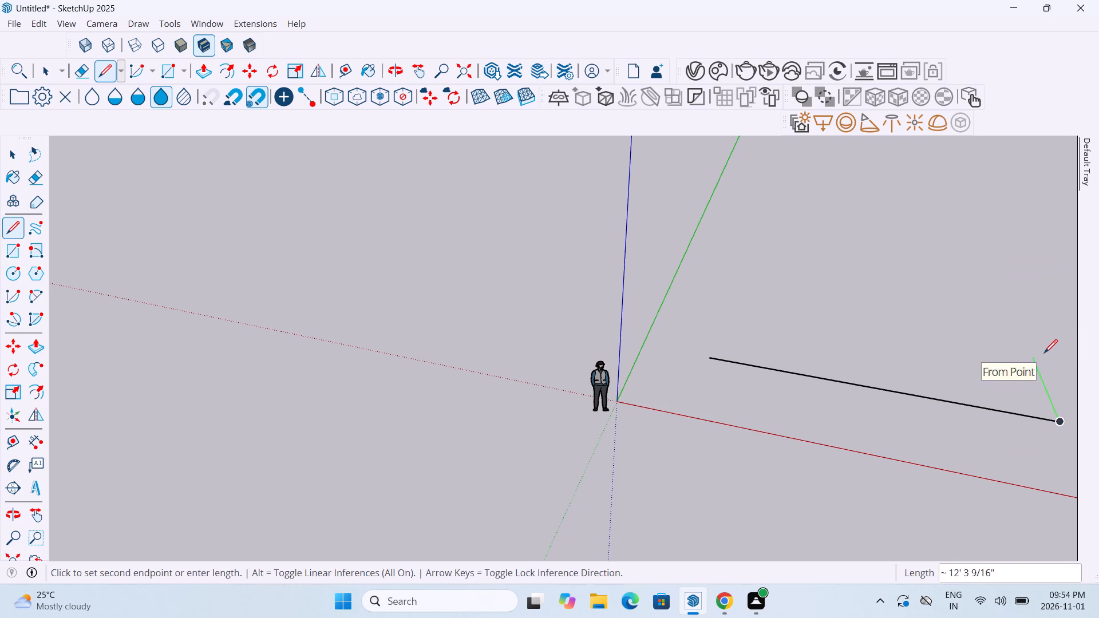
text(40')
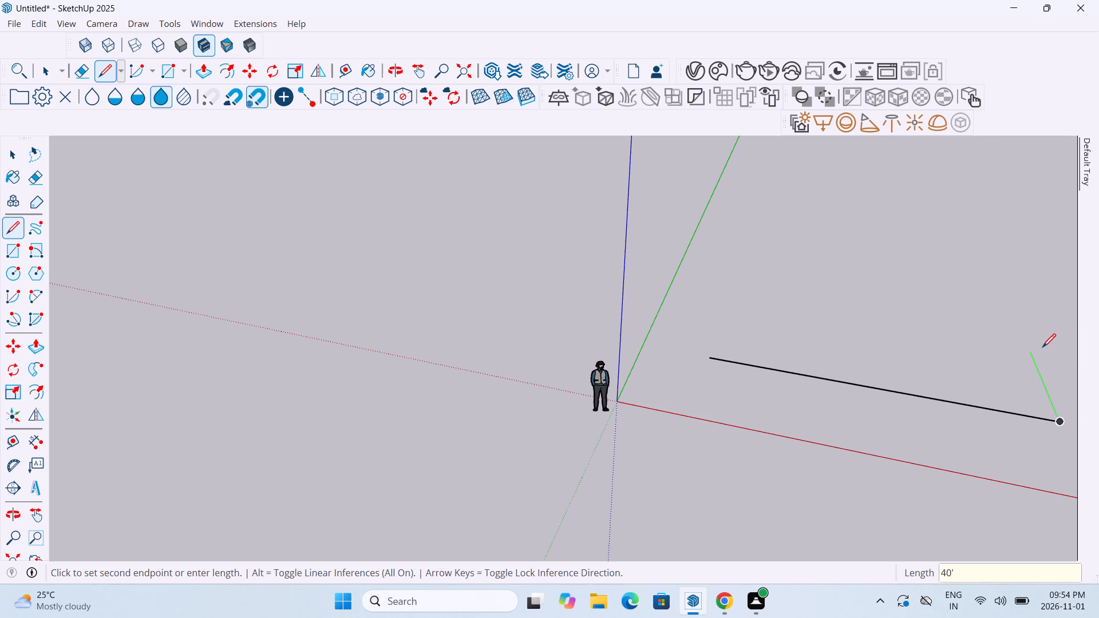
key(Return)
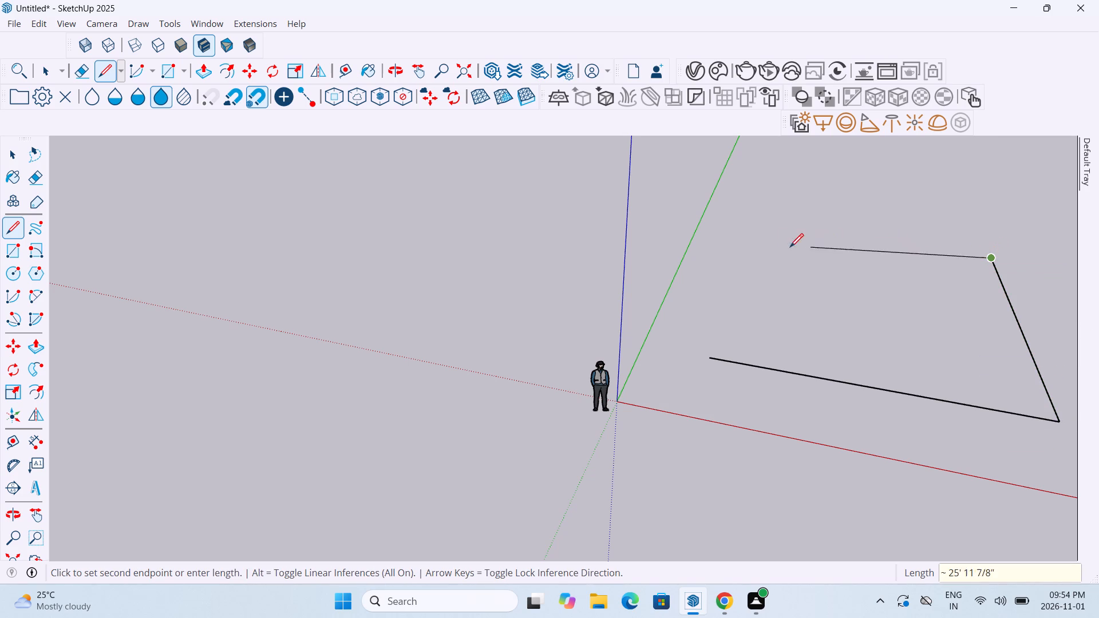
text(35)
key(apostrophe)
key(Return)
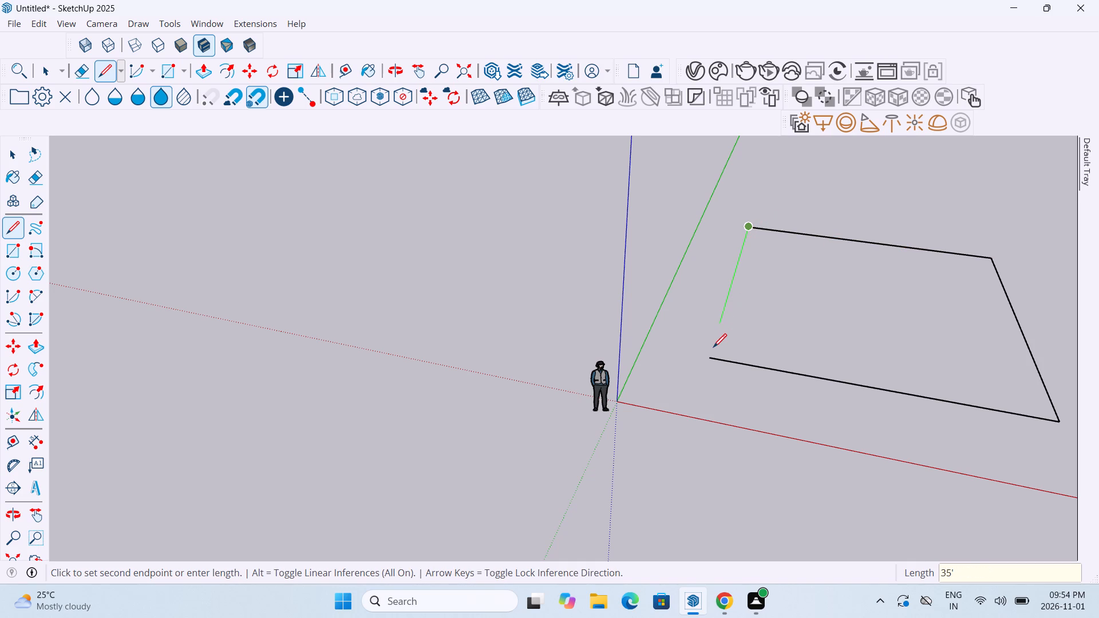
click(712, 357)
Add a 15' by 5' rectangle outside the 35' front edge, starting at the corner nearest the origin.
middle_drag(899, 334, 923, 512)
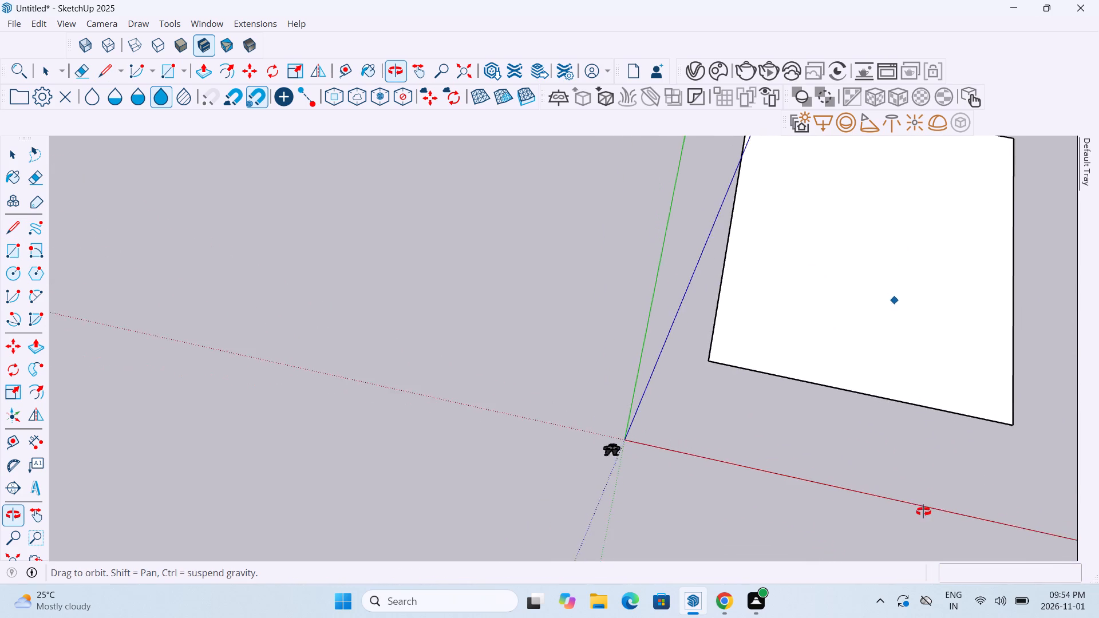
middle_drag(923, 512, 915, 494)
scroll(927, 335, down, 2)
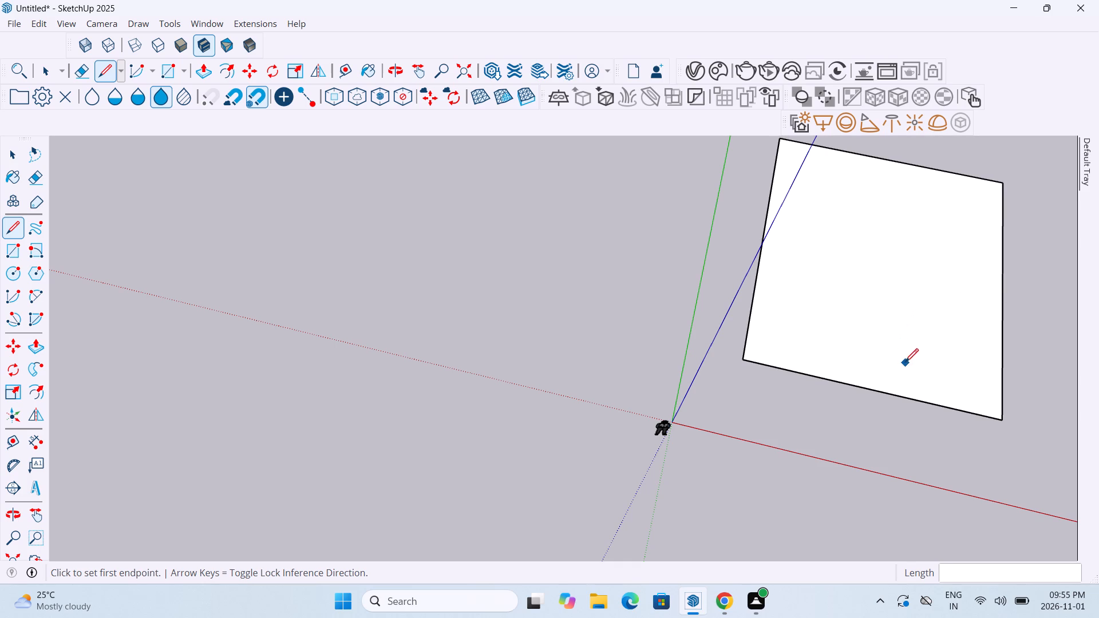
middle_drag(905, 362, 883, 301)
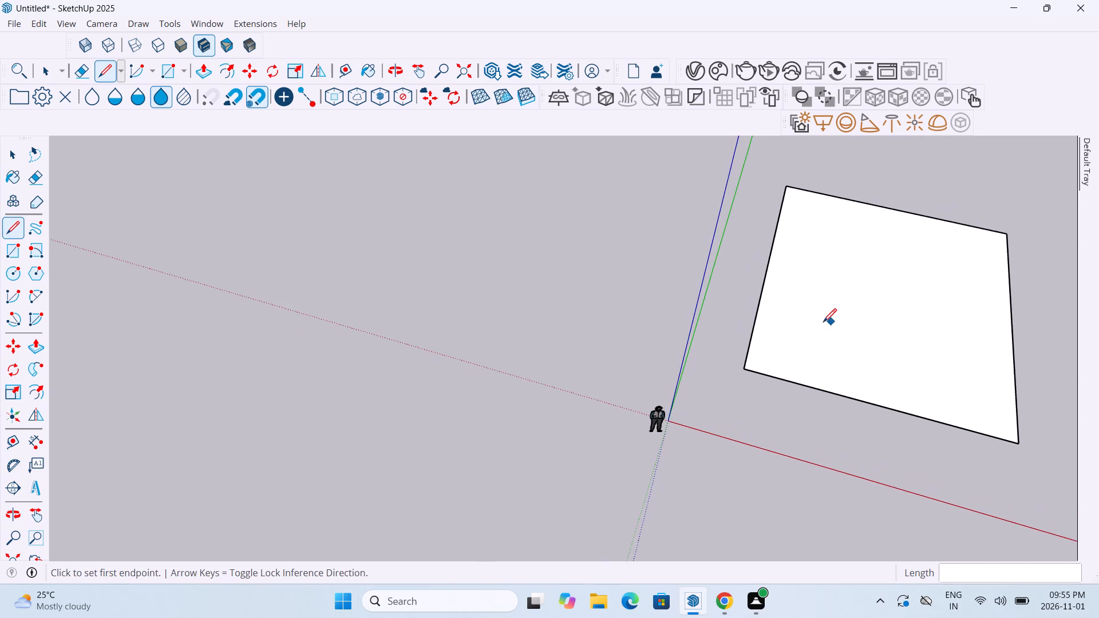
scroll(821, 323, up, 4)
scroll(821, 323, down, 3)
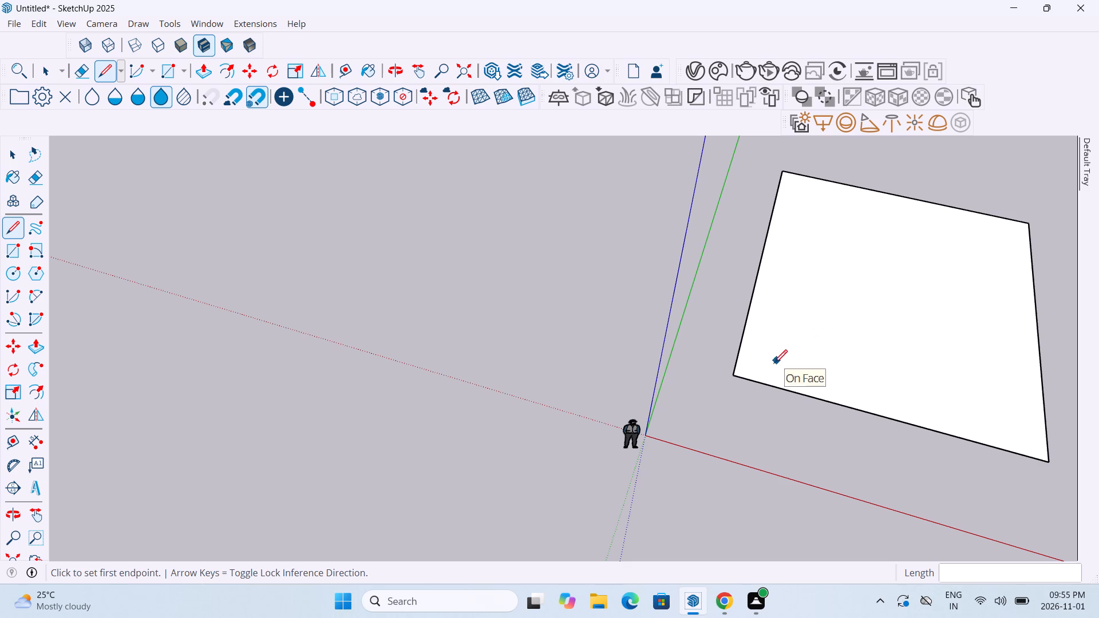
middle_drag(813, 402, 841, 403)
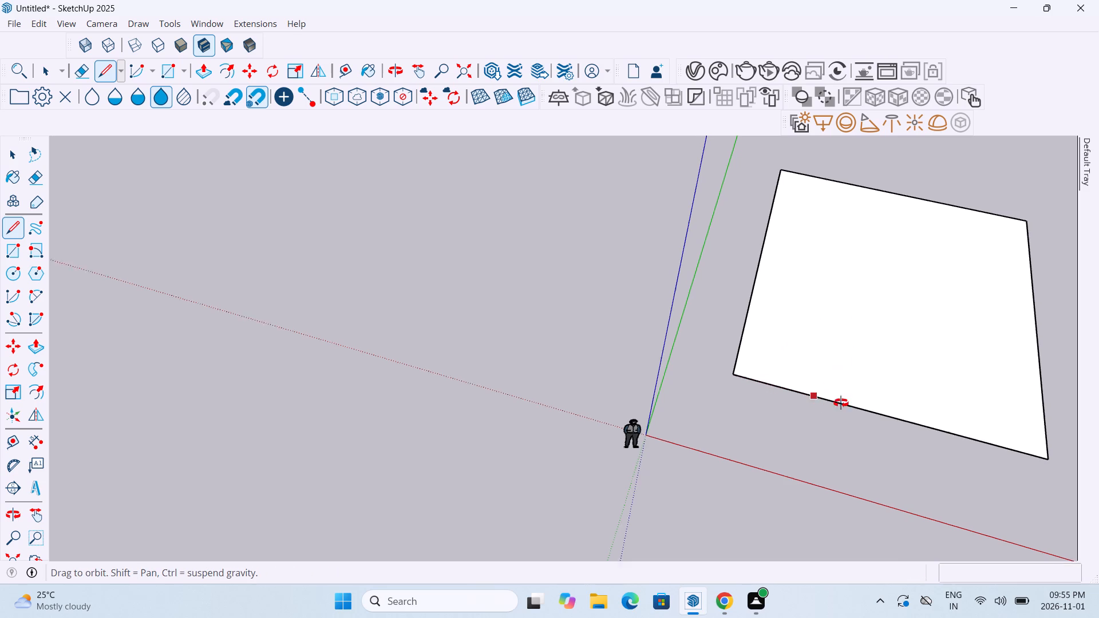
middle_drag(841, 403, 837, 365)
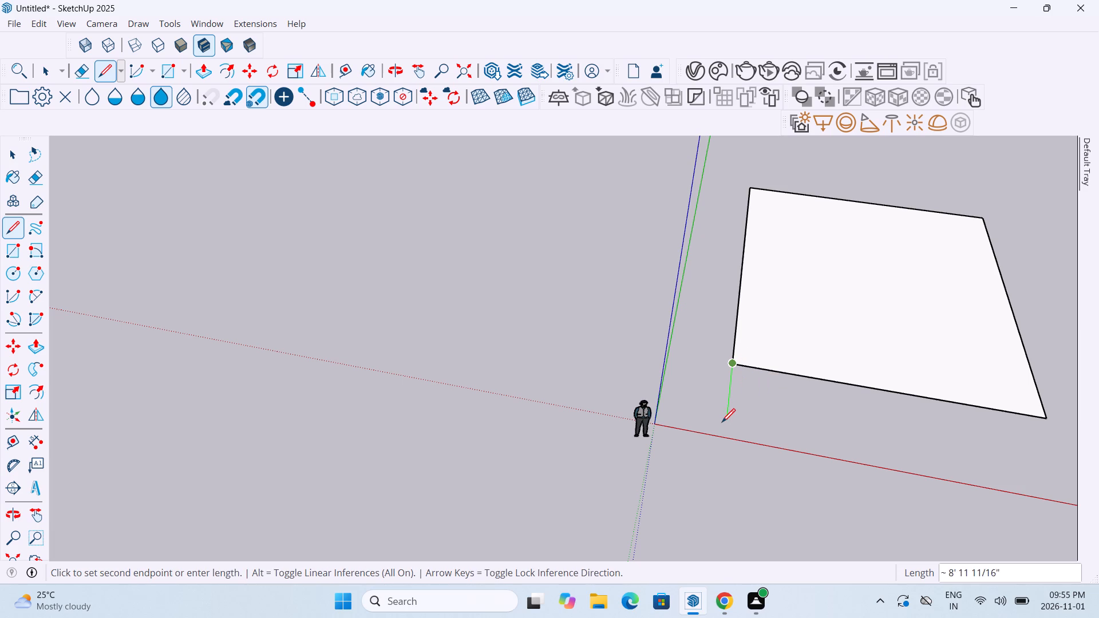
key(5)
key(apostrophe)
key(Return)
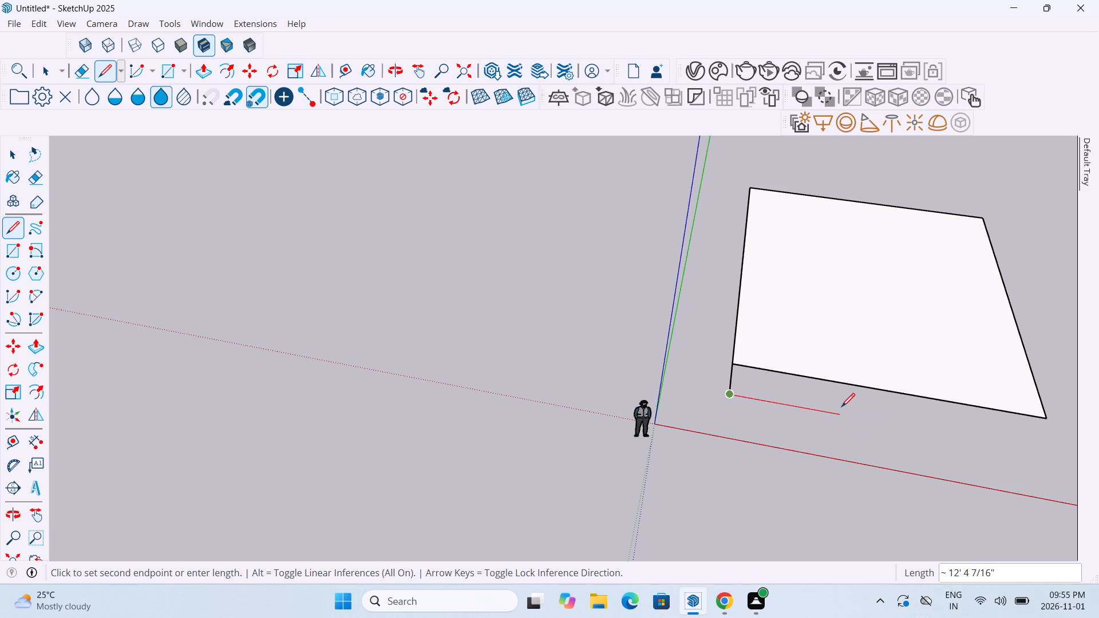
text(15)
key(apostrophe)
key(Return)
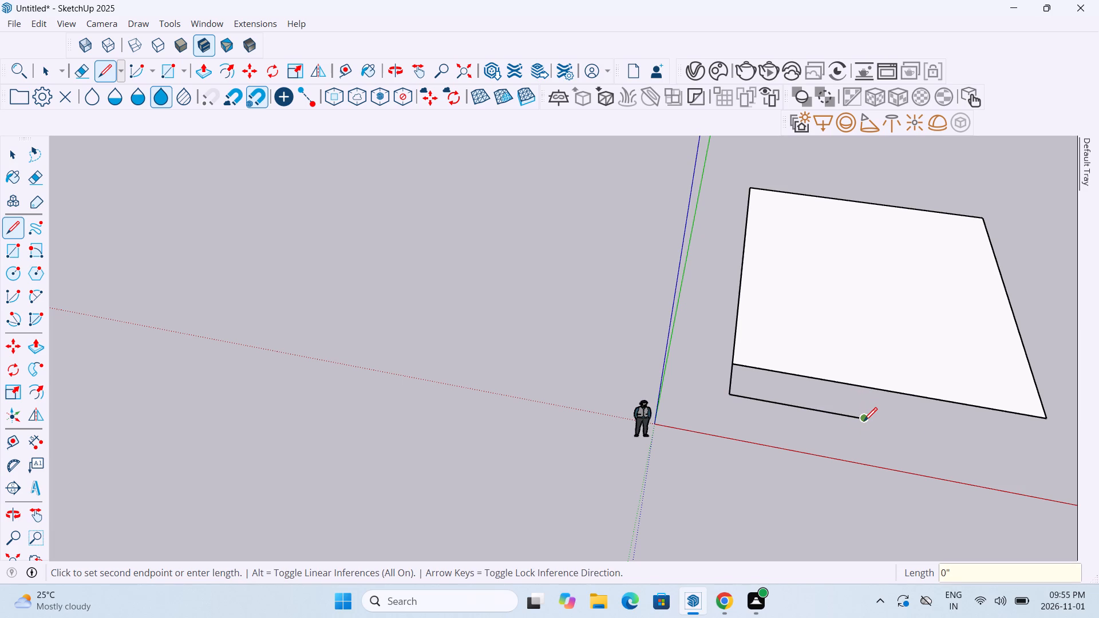
click(864, 422)
click(861, 387)
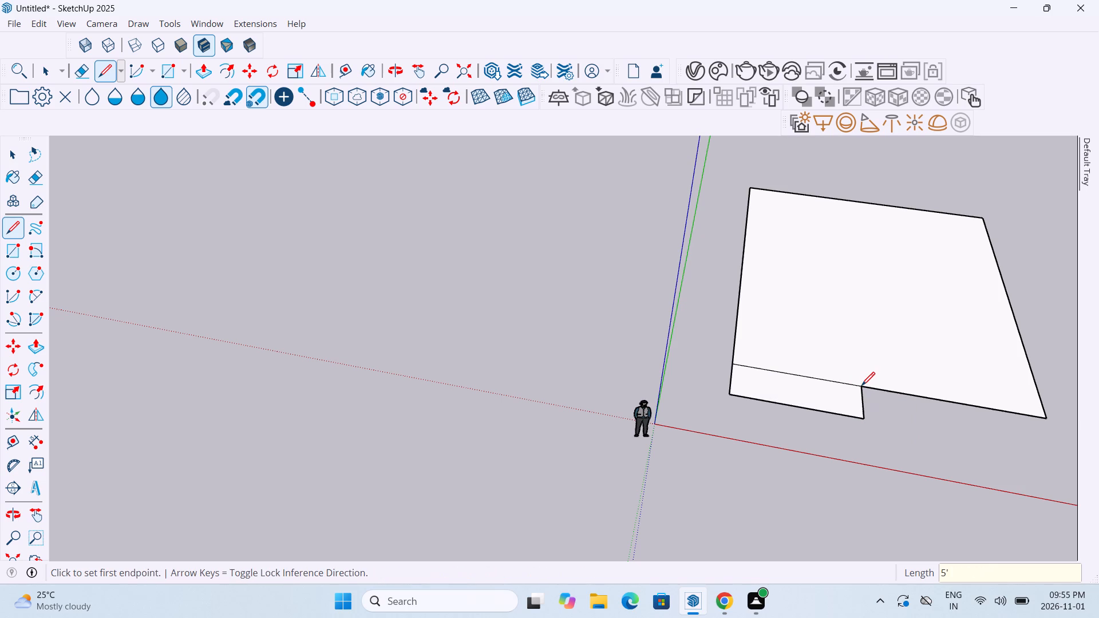
Extend the 5' deep front strip another 20' along the red axis and close it at the rectangle's far front corner.
scroll(861, 387, down, 2)
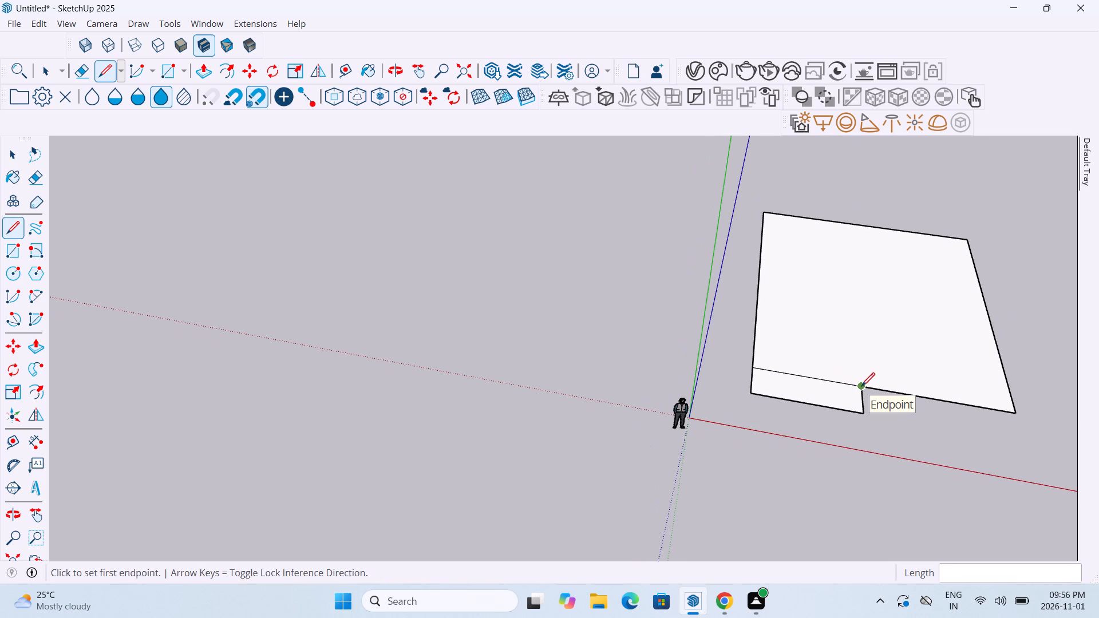
click(864, 419)
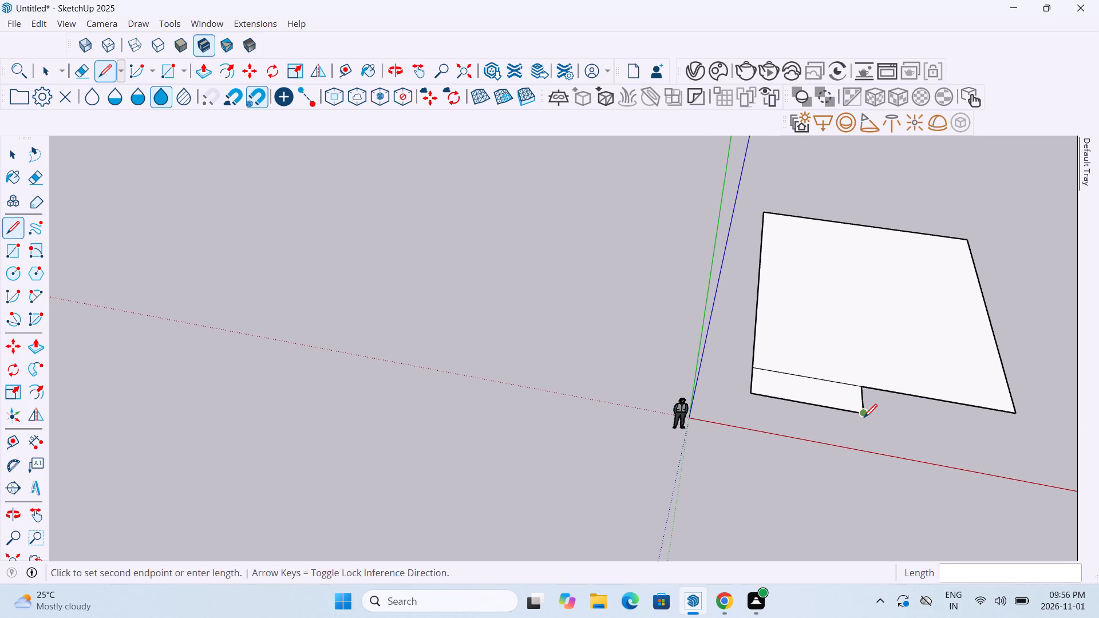
click(1023, 447)
click(1019, 417)
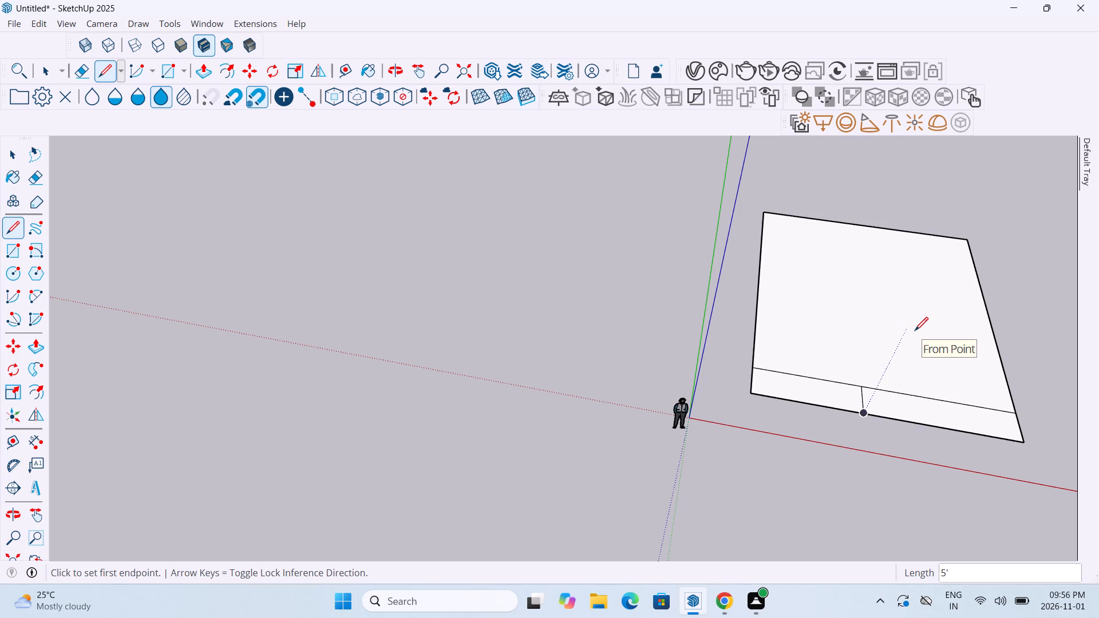
Draw a 7' line along the green axis into the main face, continuing the divider between the two front strip sections.
scroll(879, 373, up, 2)
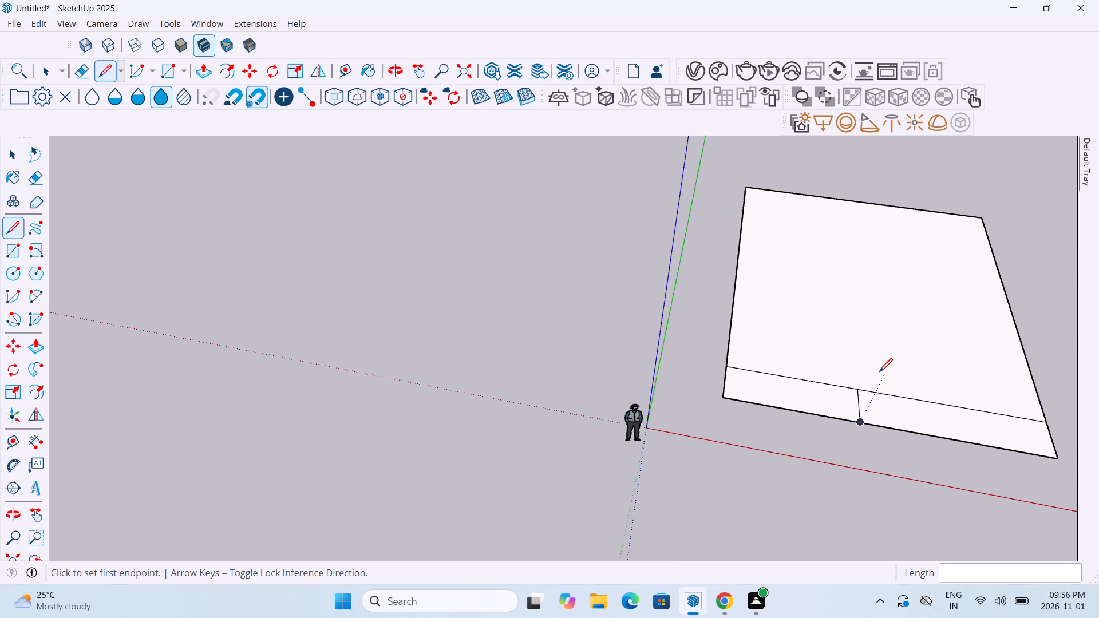
scroll(879, 373, up, 1)
key(Escape)
key(Escape)
key(Escape)
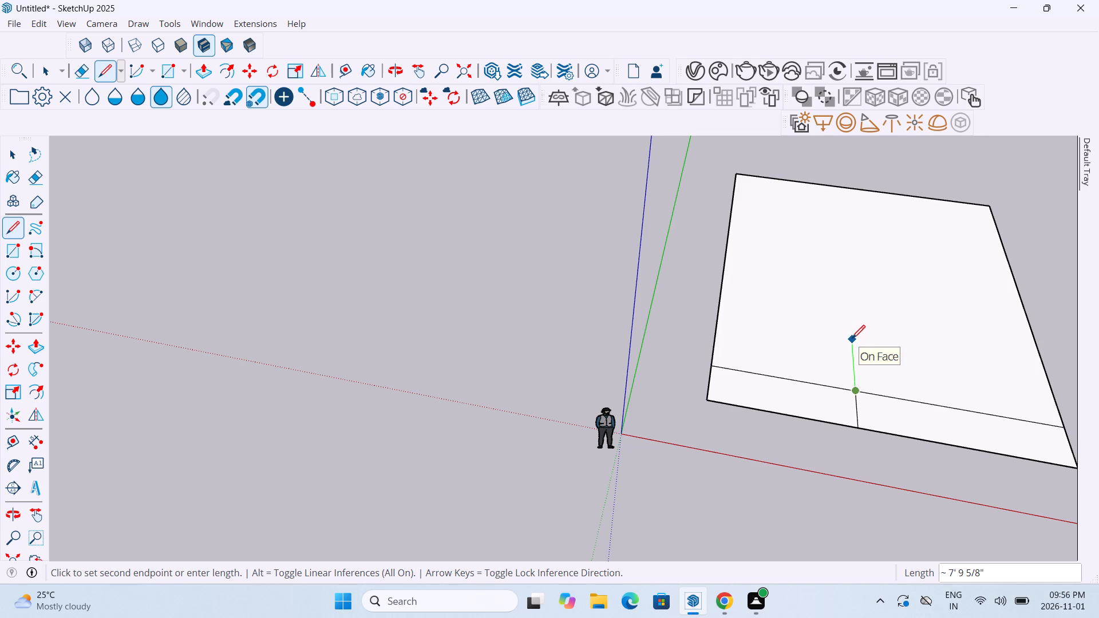
text(7')
key(Return)
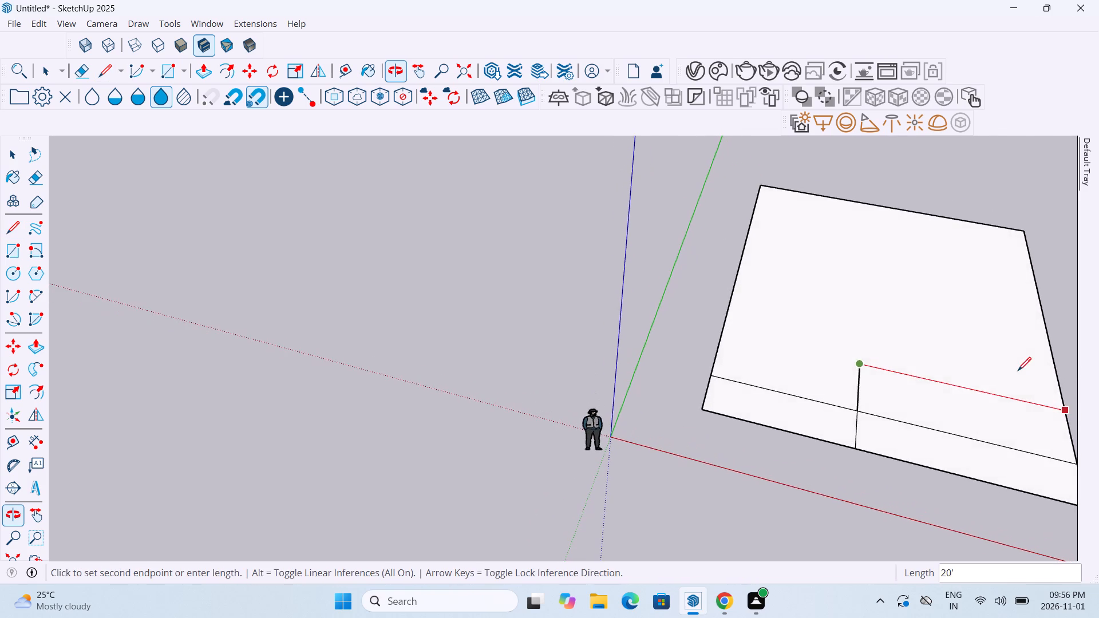
Draw a 20' line along the red axis from the end of the 7' divider to the rectangle's far side edge.
scroll(1014, 390, down, 1)
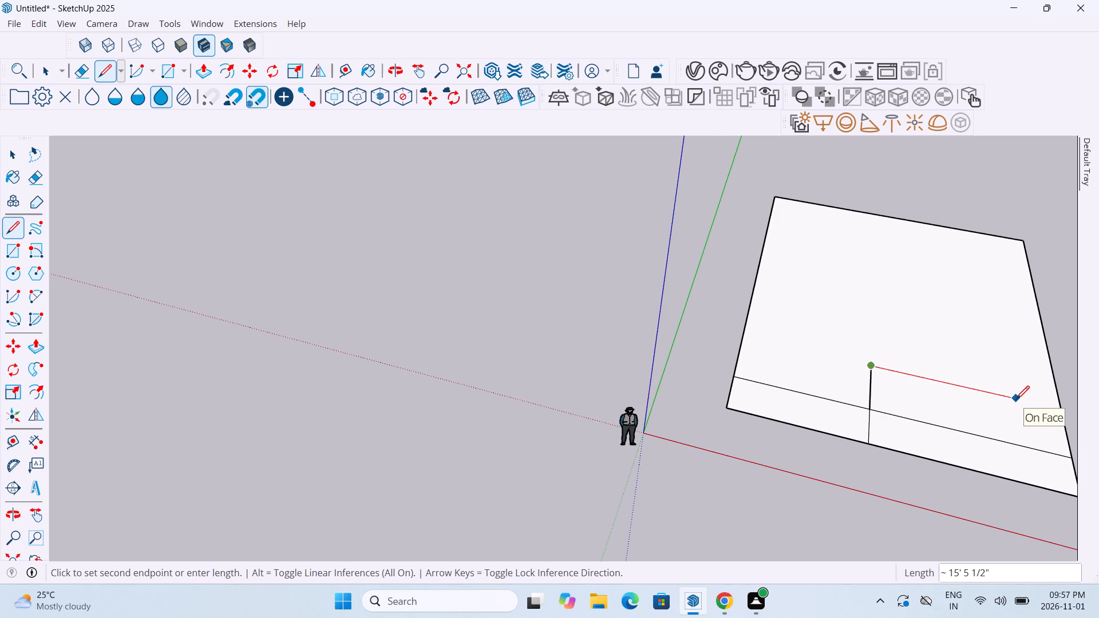
click(1065, 409)
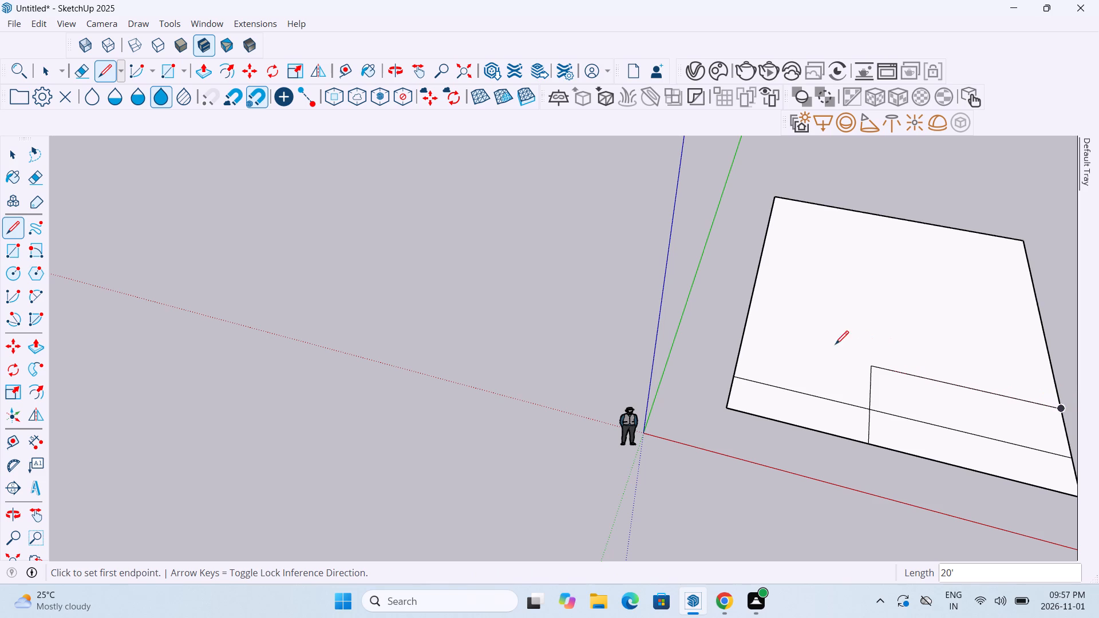
Erase the 15' front strip line between the side edge nearest the origin and the divider.
click(84, 72)
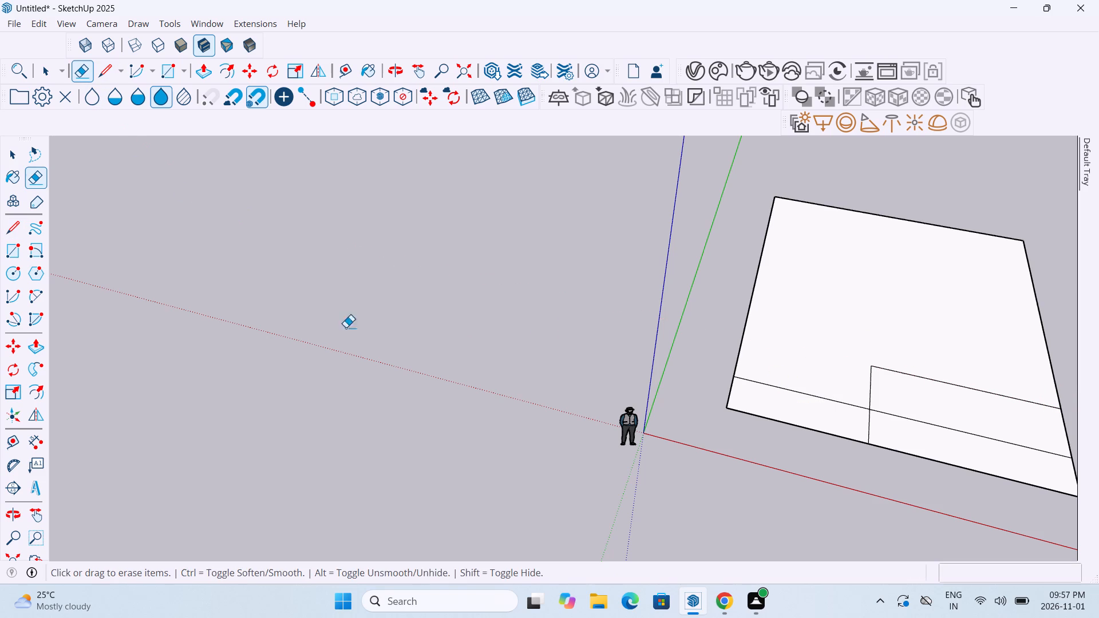
drag(778, 356, 779, 401)
Select the entire plan outline with its internal divisions and make it a group.
middle_drag(780, 501, 797, 499)
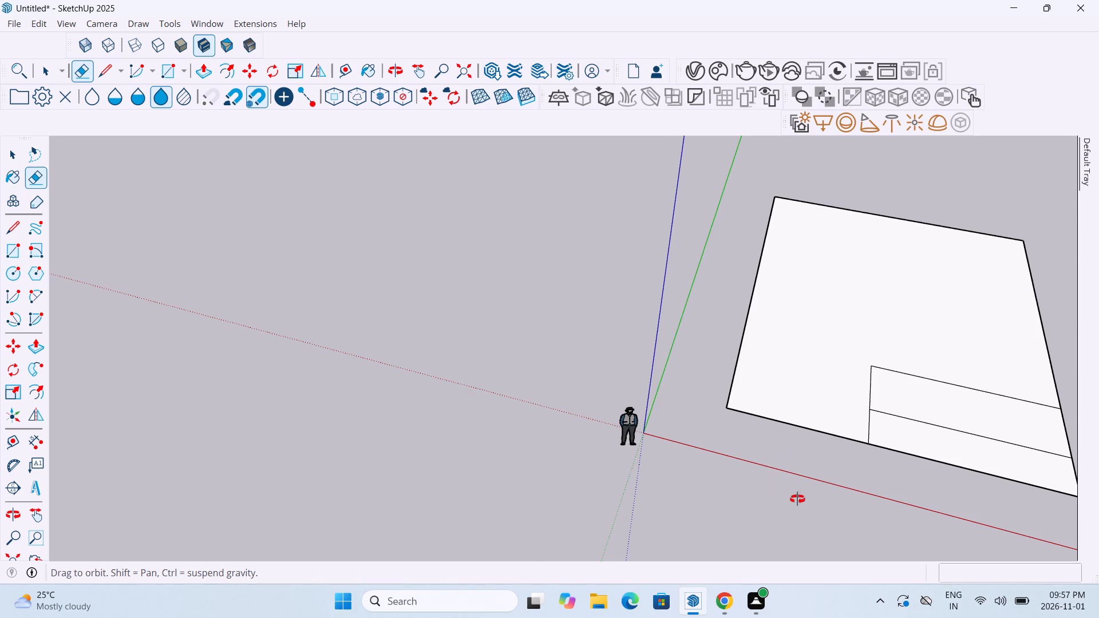
middle_drag(797, 499, 840, 462)
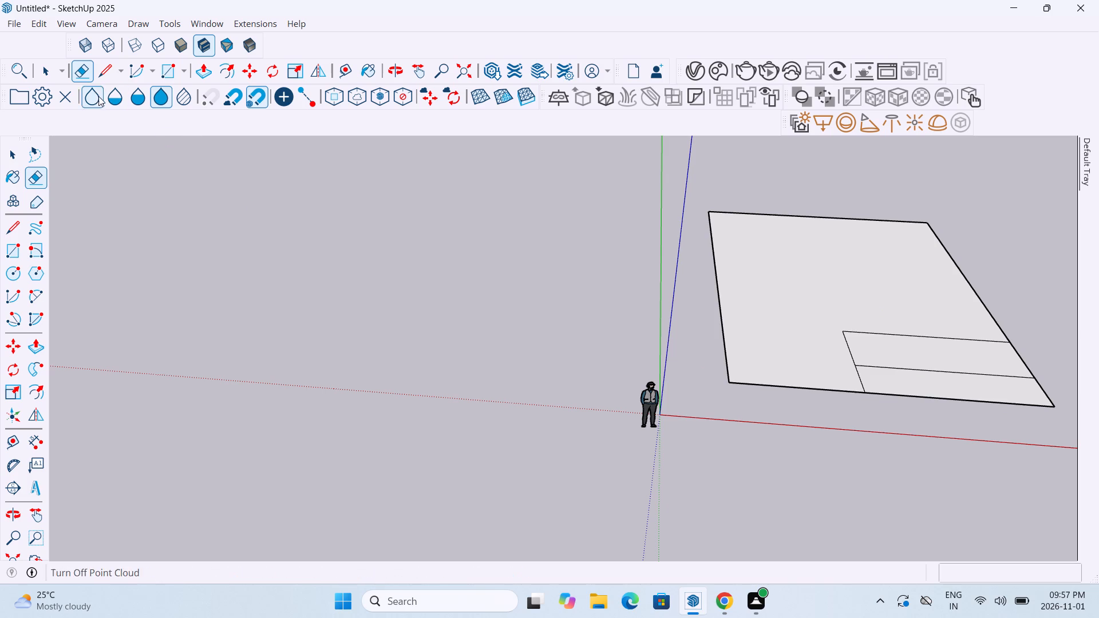
click(100, 77)
middle_drag(940, 419, 944, 454)
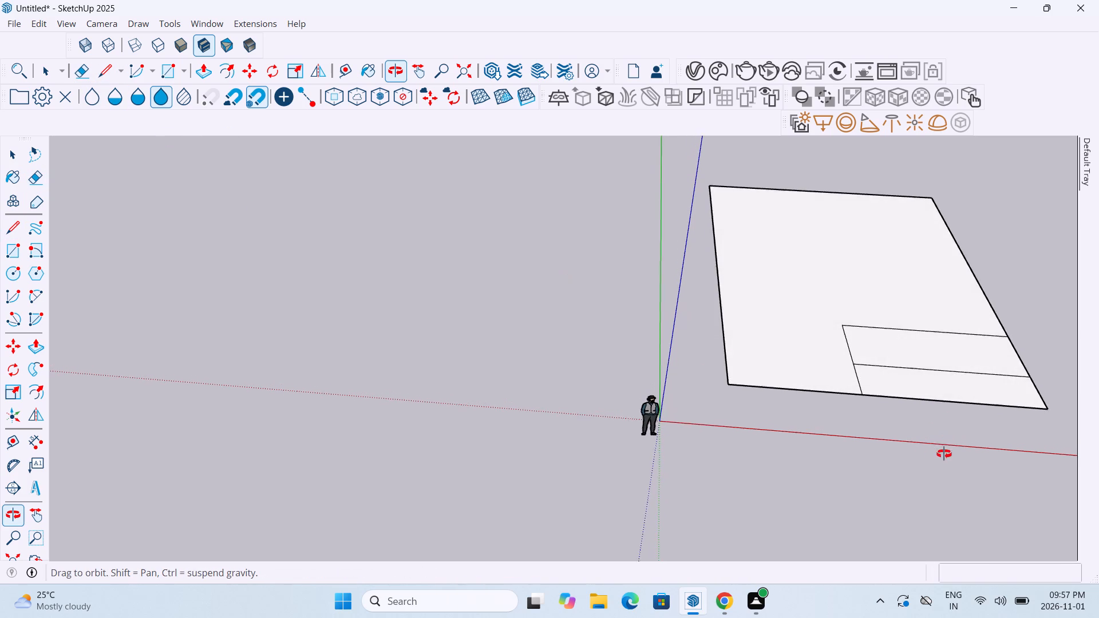
middle_drag(944, 454, 944, 466)
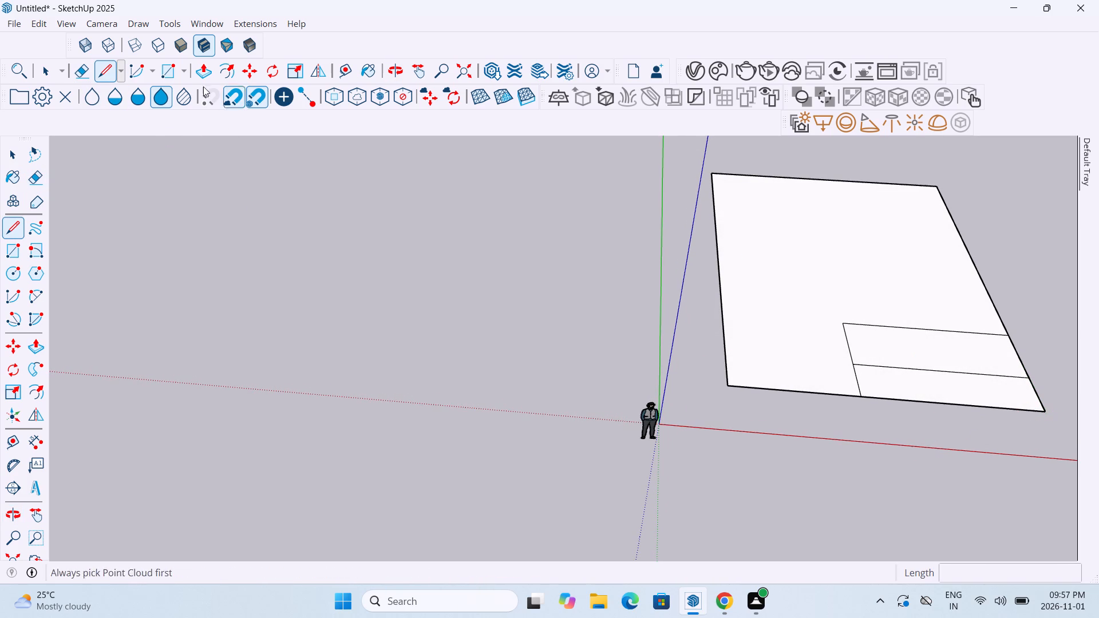
click(50, 70)
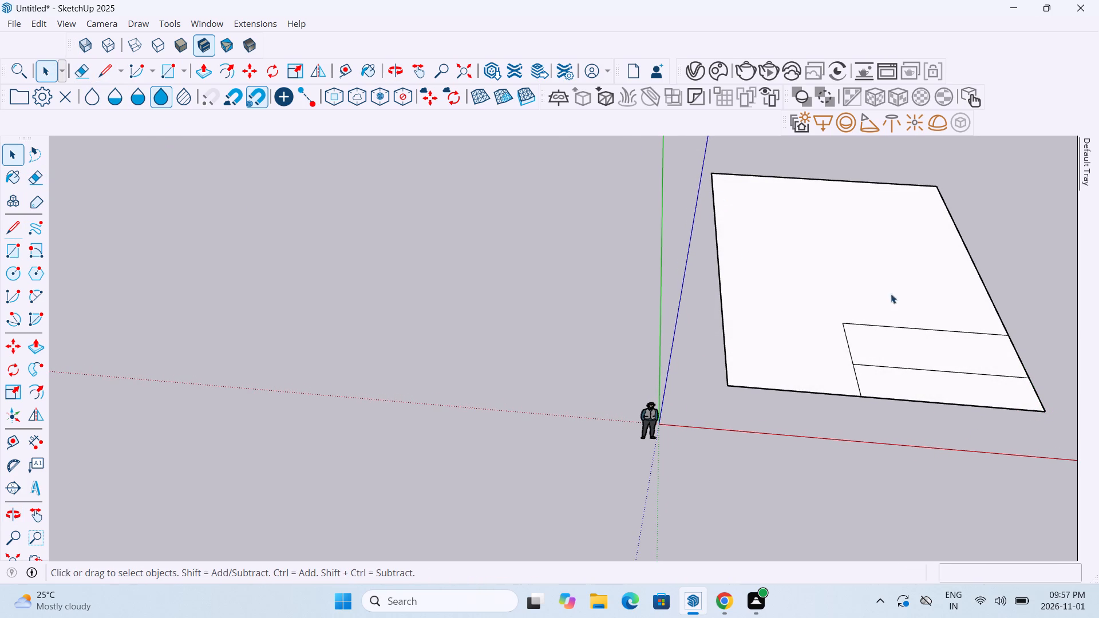
drag(1055, 434, 693, 250)
drag(693, 250, 711, 169)
right_click(750, 200)
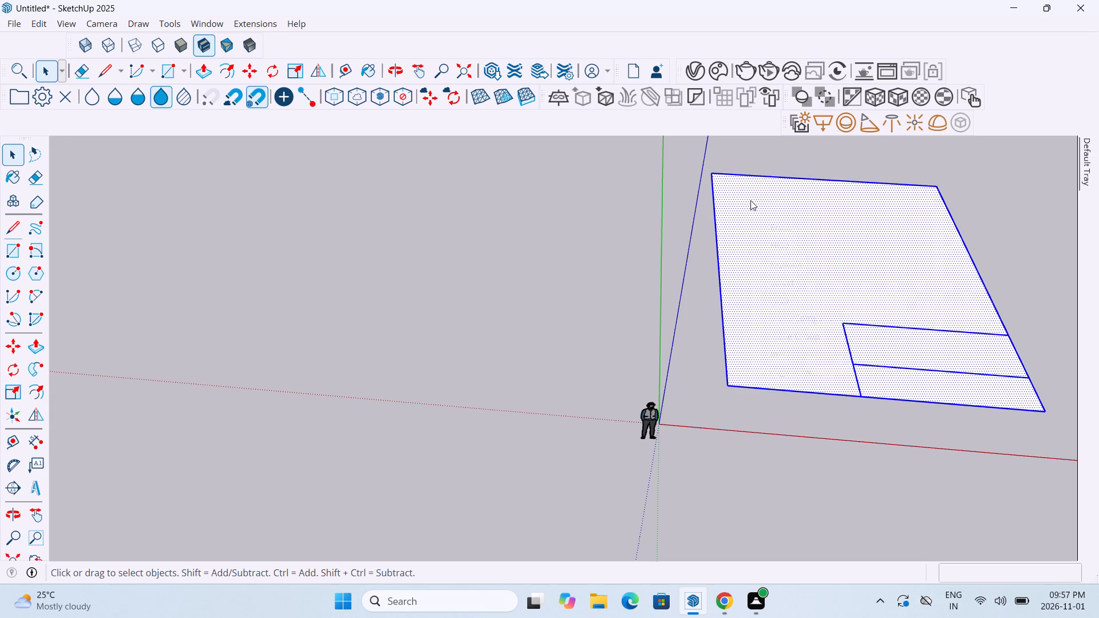
click(831, 339)
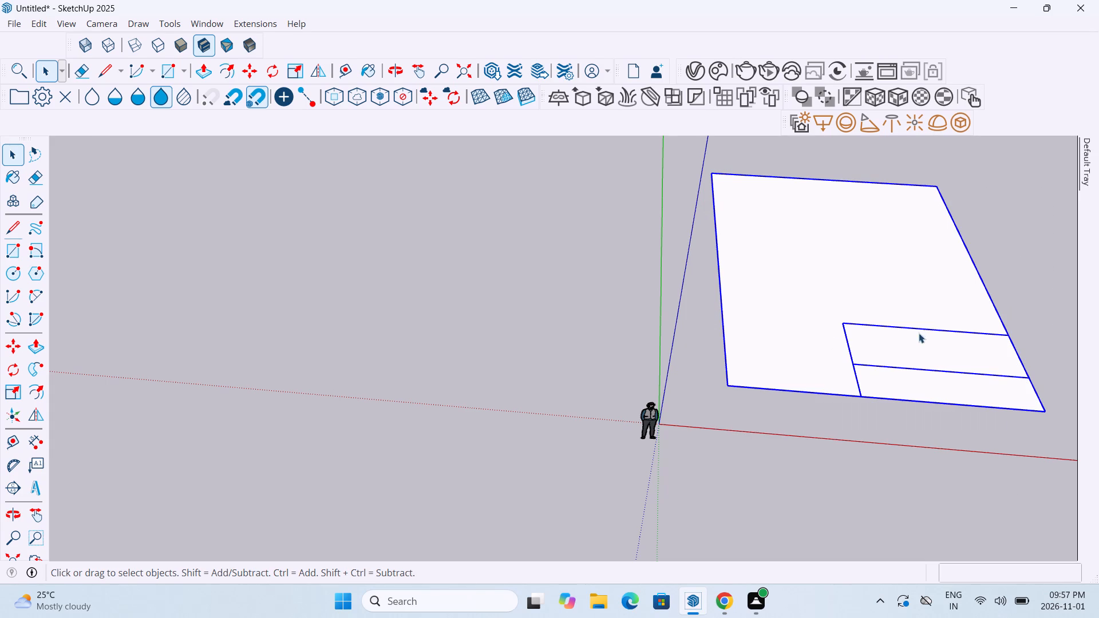
Copy the plan group about 42' 6" to the side, beyond the far side edge of the original.
key(m)
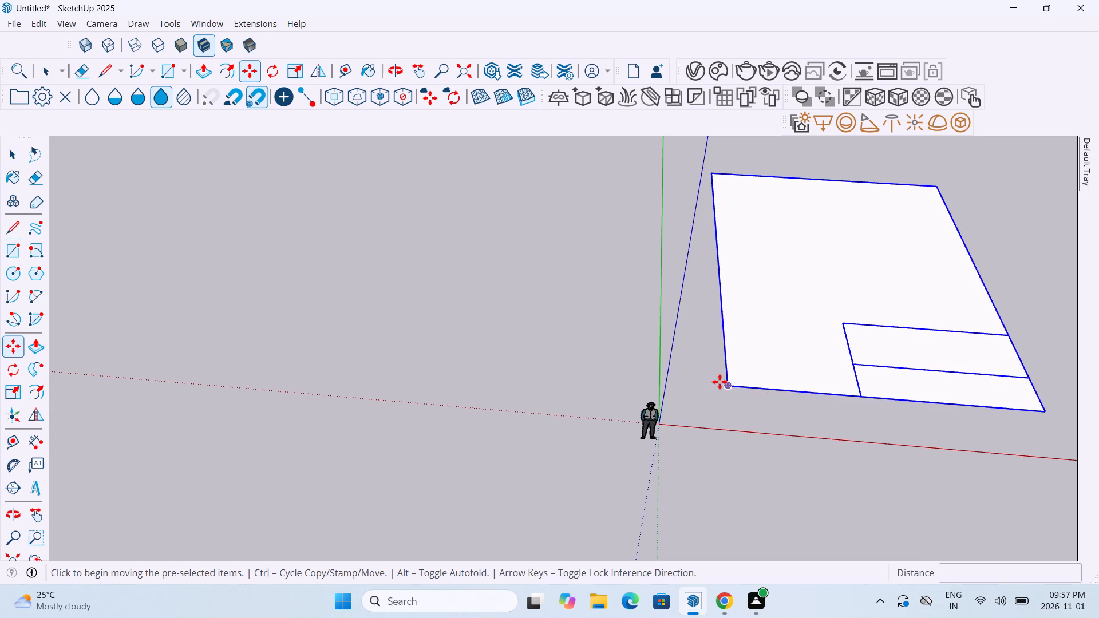
click(726, 385)
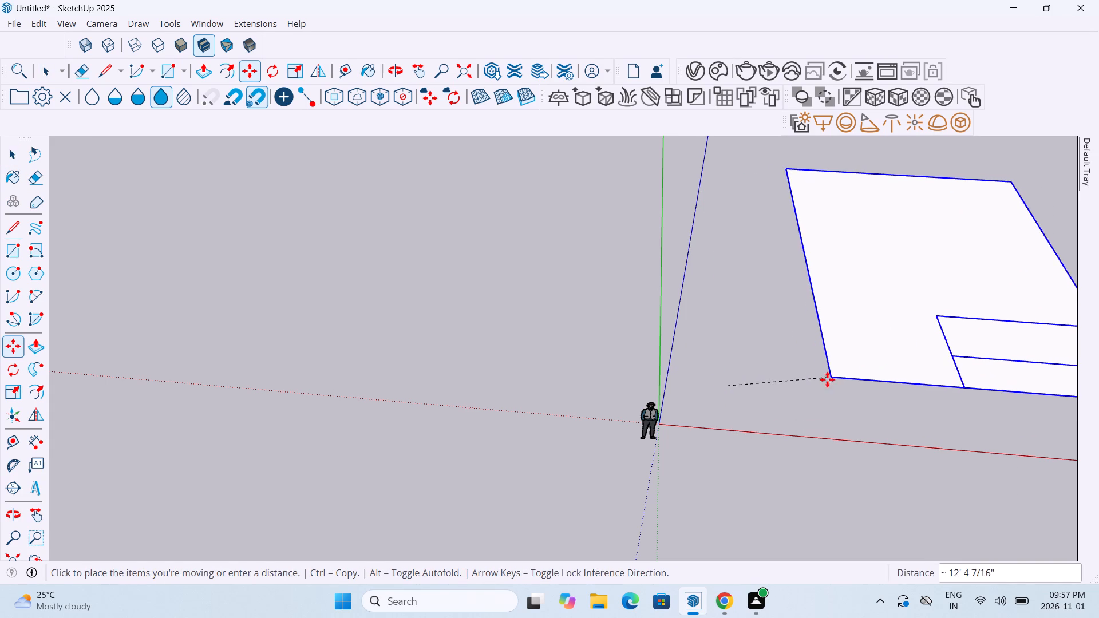
key(Escape)
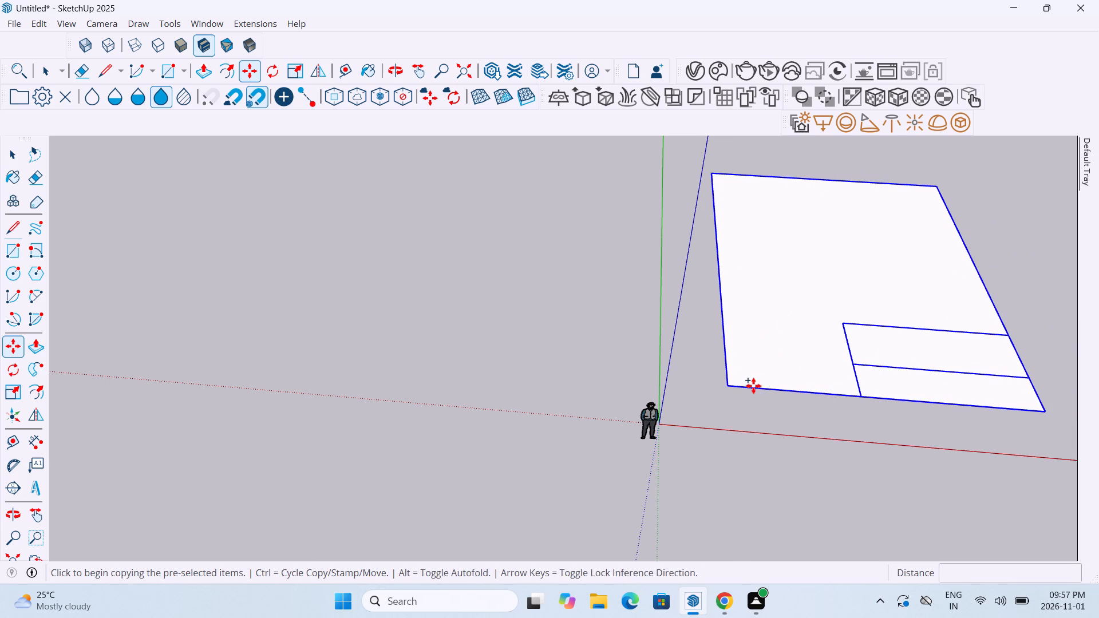
click(724, 382)
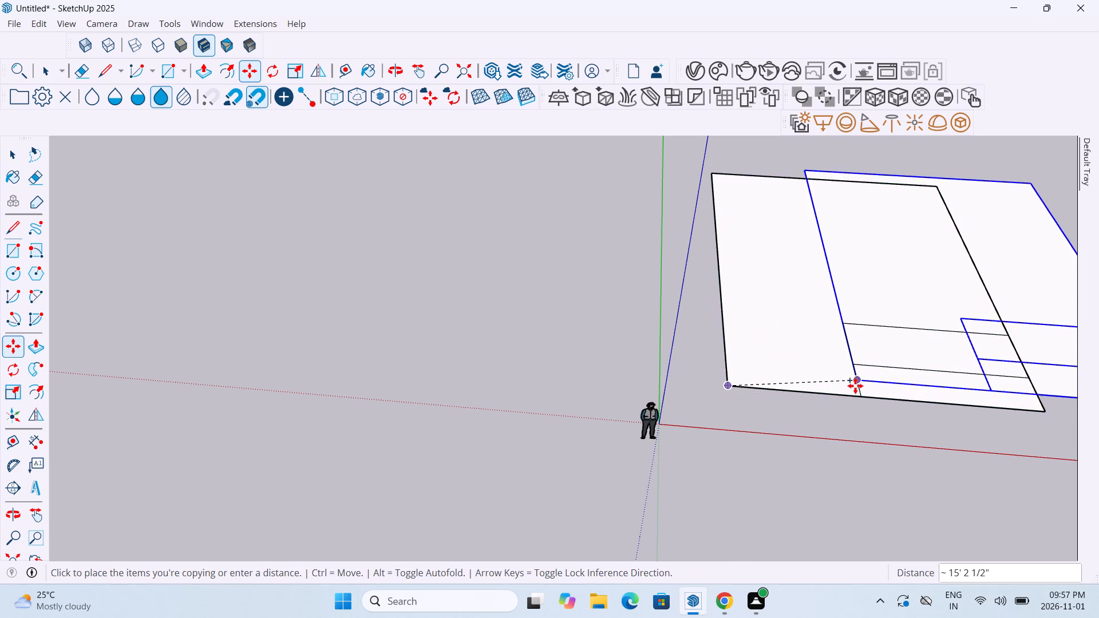
scroll(855, 386, down, 11)
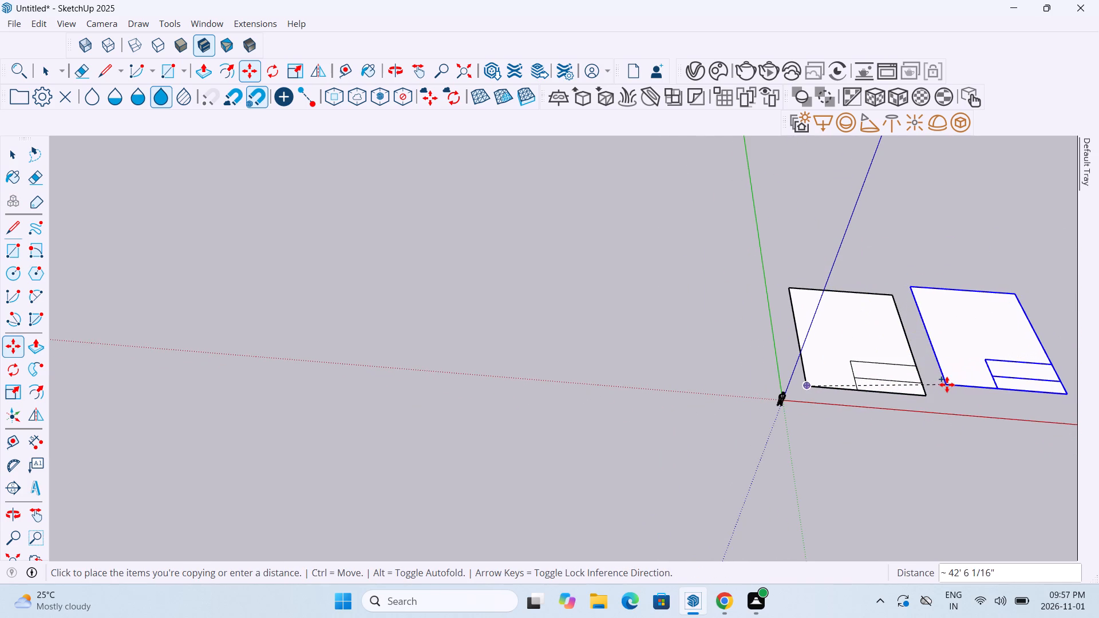
click(947, 386)
scroll(947, 388, up, 8)
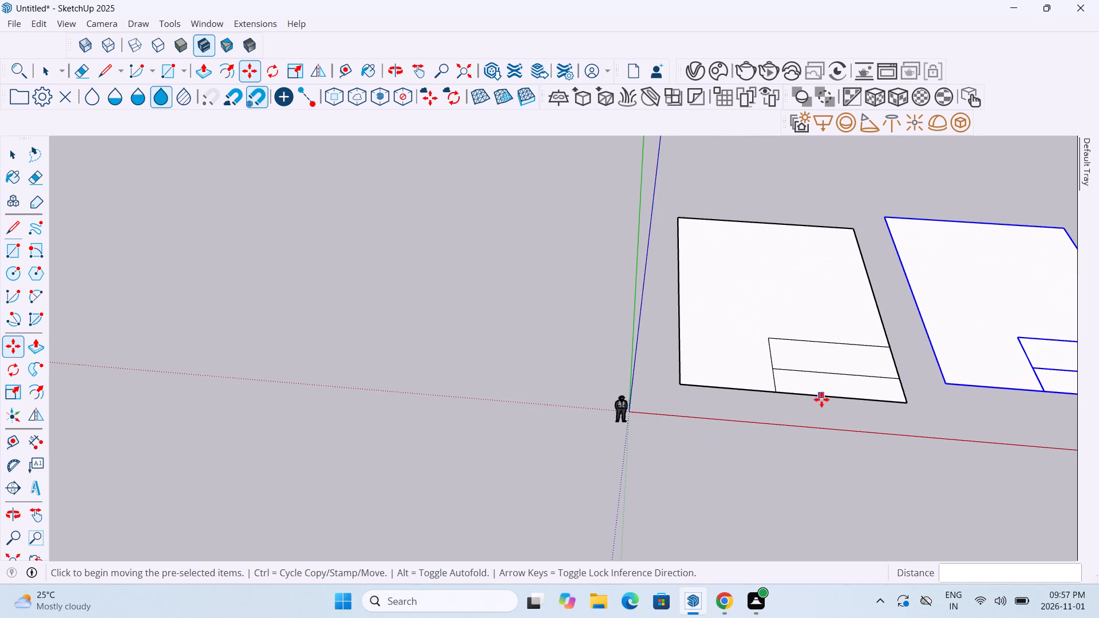
key(Escape)
key(Escape)
key(Escape)
key(Escape)
key(Escape)
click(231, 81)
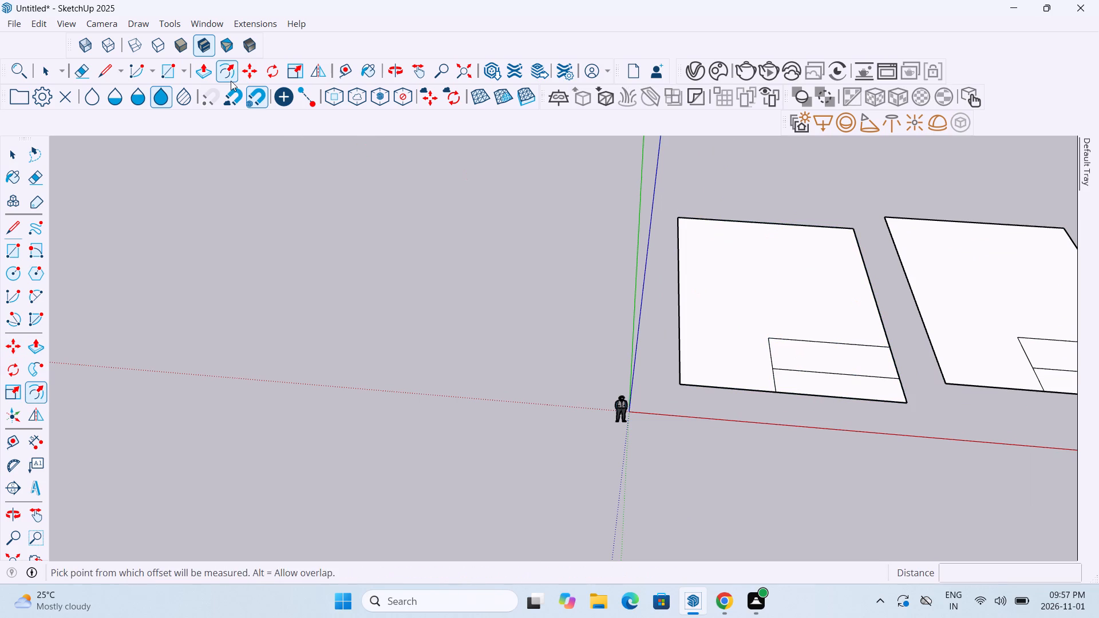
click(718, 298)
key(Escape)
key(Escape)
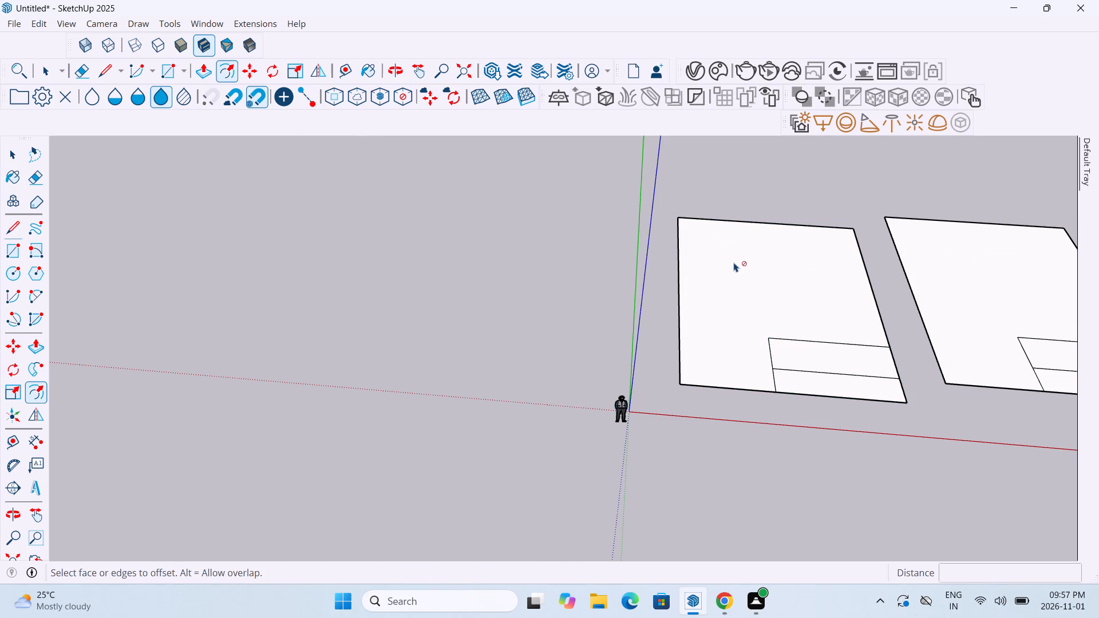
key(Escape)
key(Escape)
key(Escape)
Explode the original plan group nearest the origin.
right_click(732, 260)
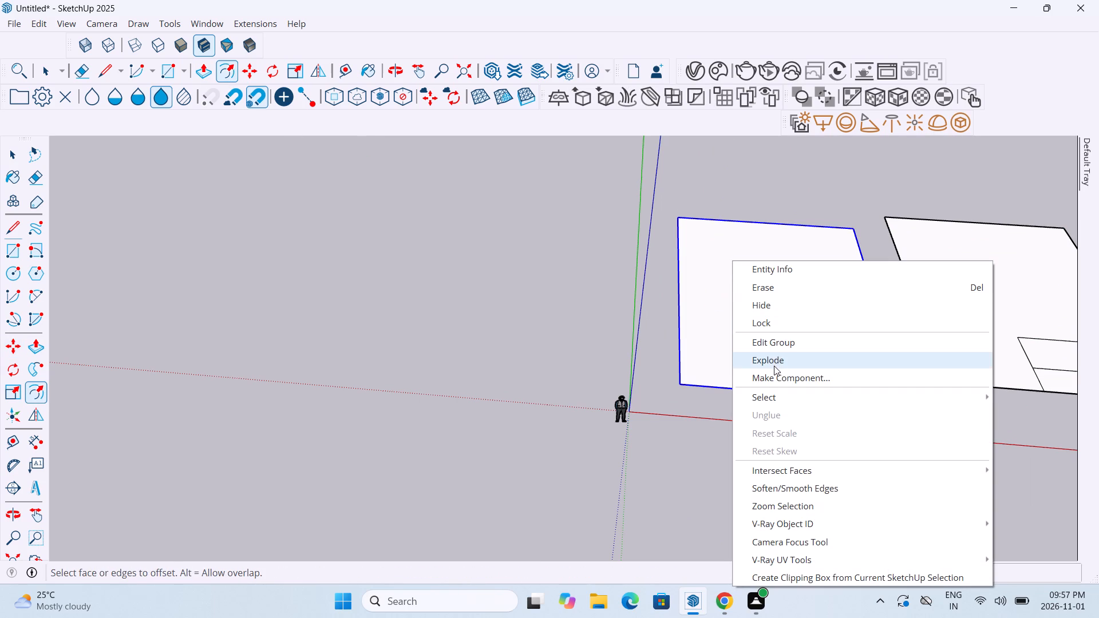
click(773, 366)
key(Escape)
key(Escape)
key(Escape)
key(Escape)
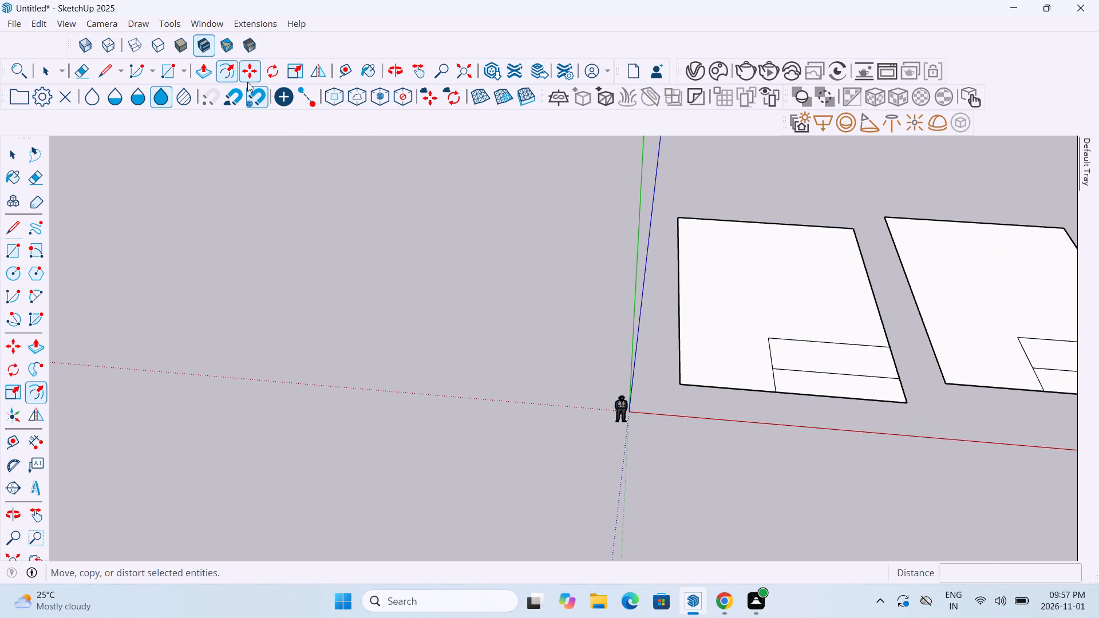
Offset the boundary of the original plan's main L-shaped face inward by 9".
click(230, 72)
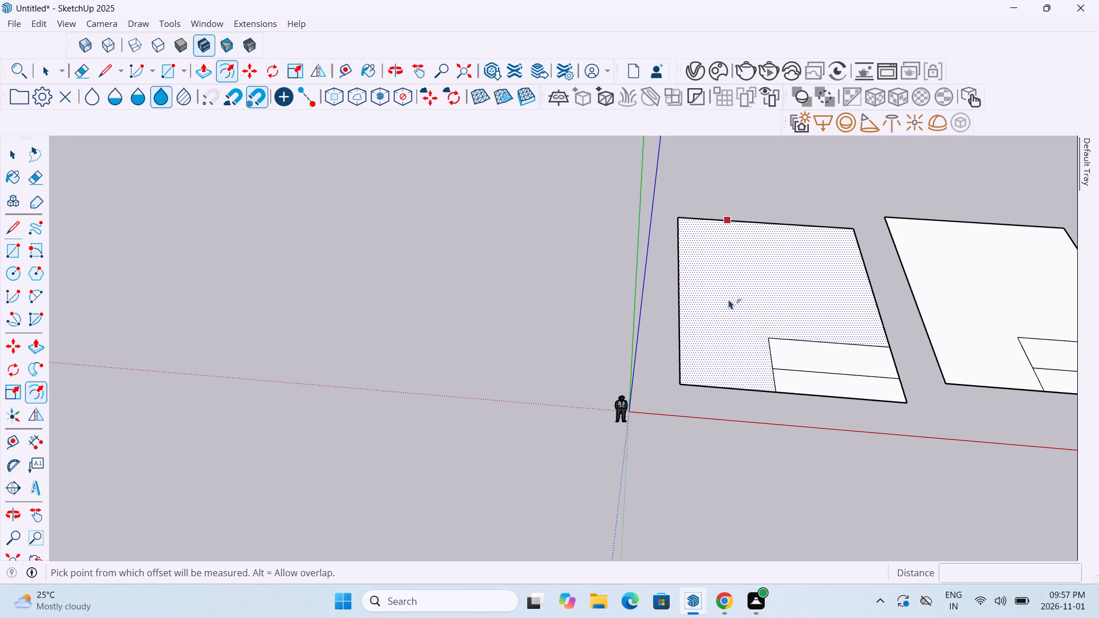
click(729, 325)
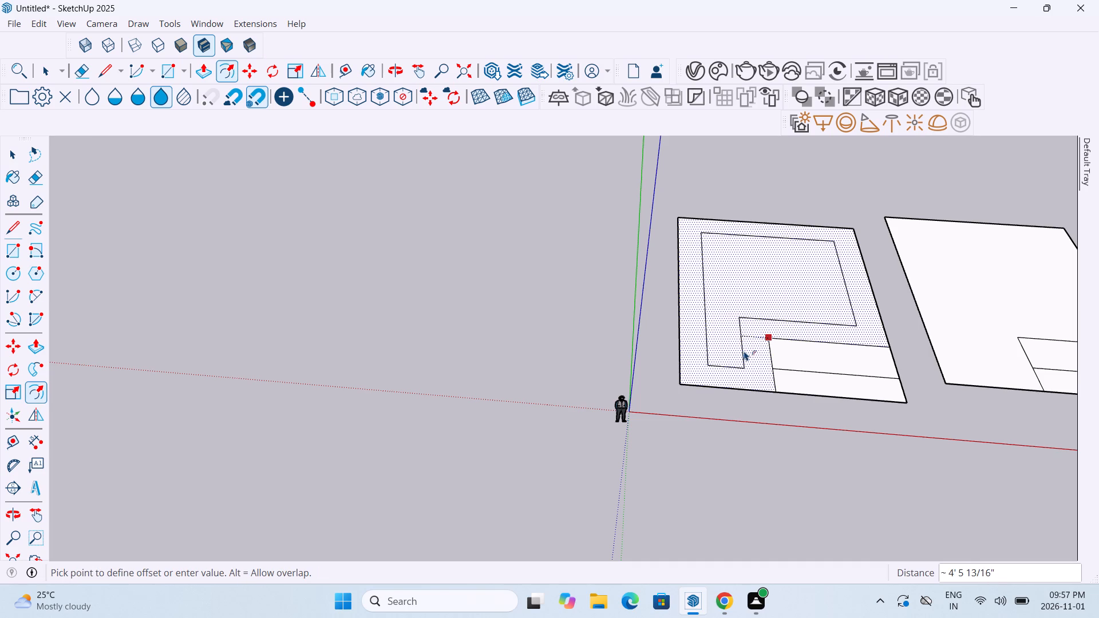
key(9)
key(shift+quotedbl)
key(Return)
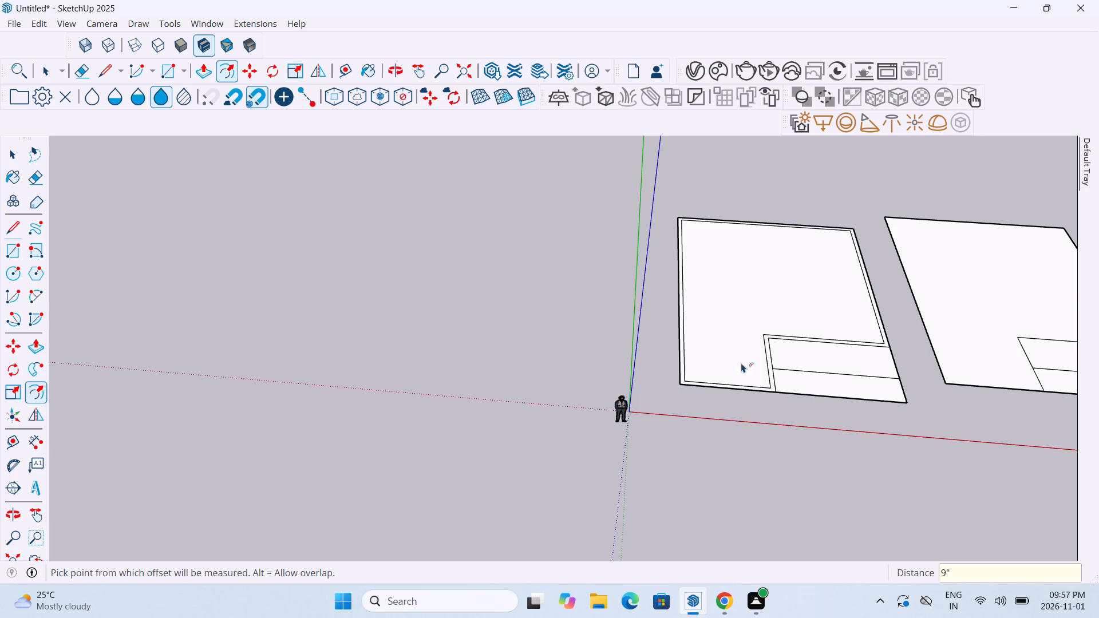
Push/Pull the 9" wall band around the L-shaped face up to a height of 10'.
middle_drag(774, 409, 752, 318)
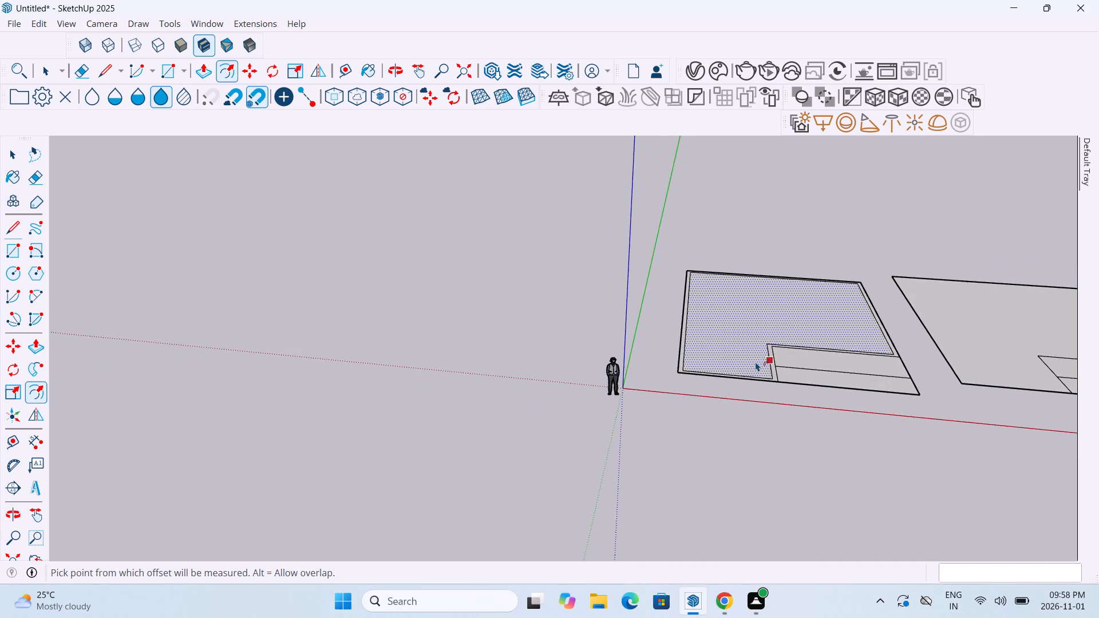
scroll(756, 361, up, 3)
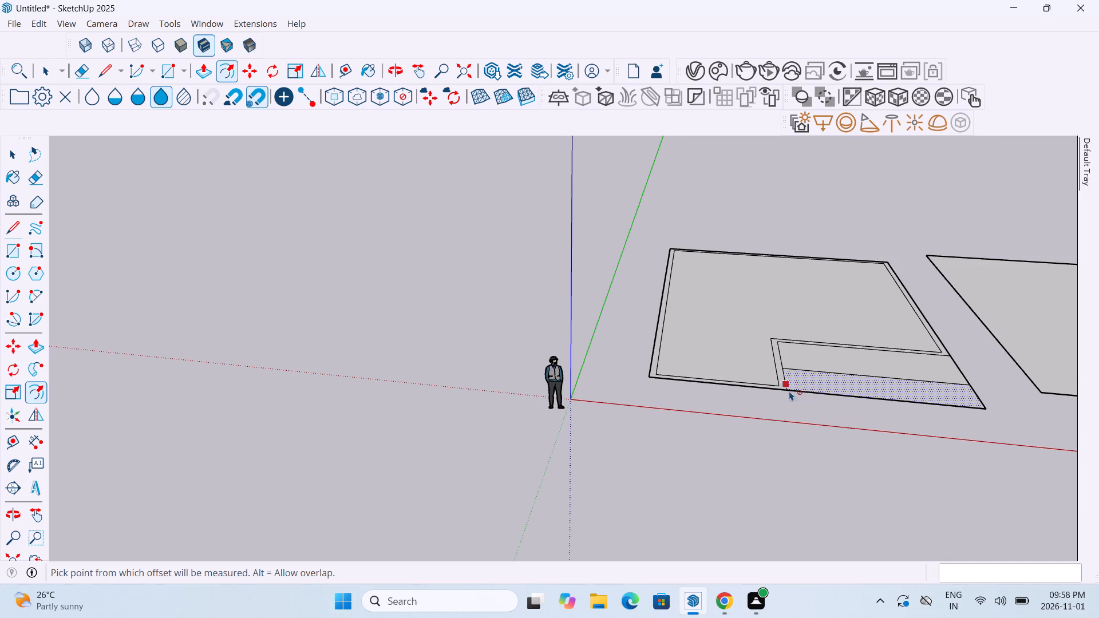
scroll(768, 395, up, 3)
middle_drag(768, 395, 764, 433)
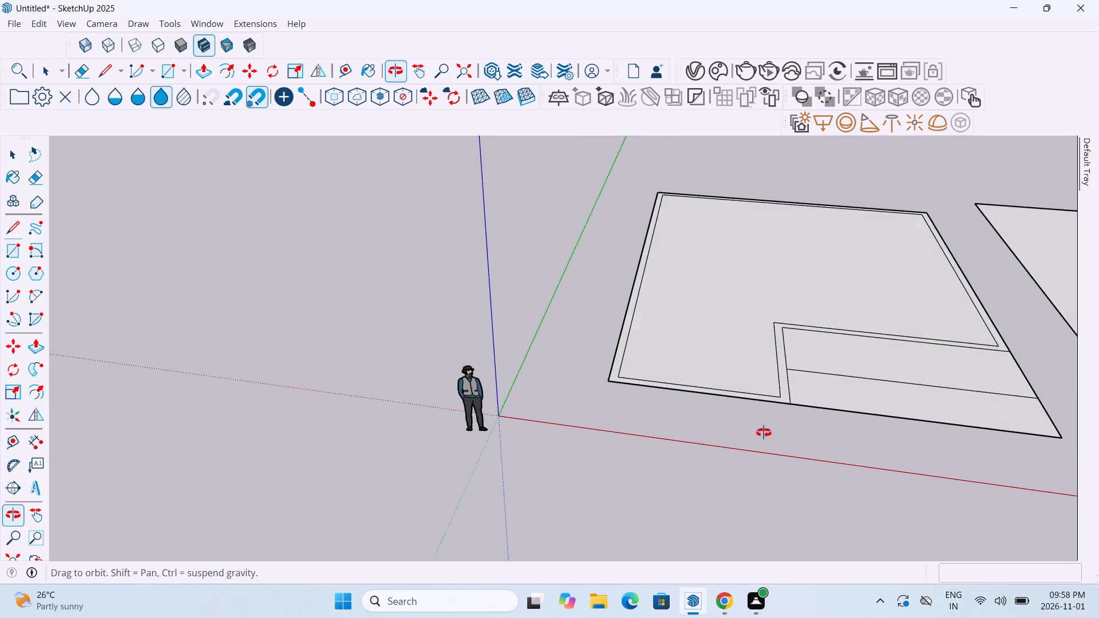
middle_drag(764, 433, 761, 497)
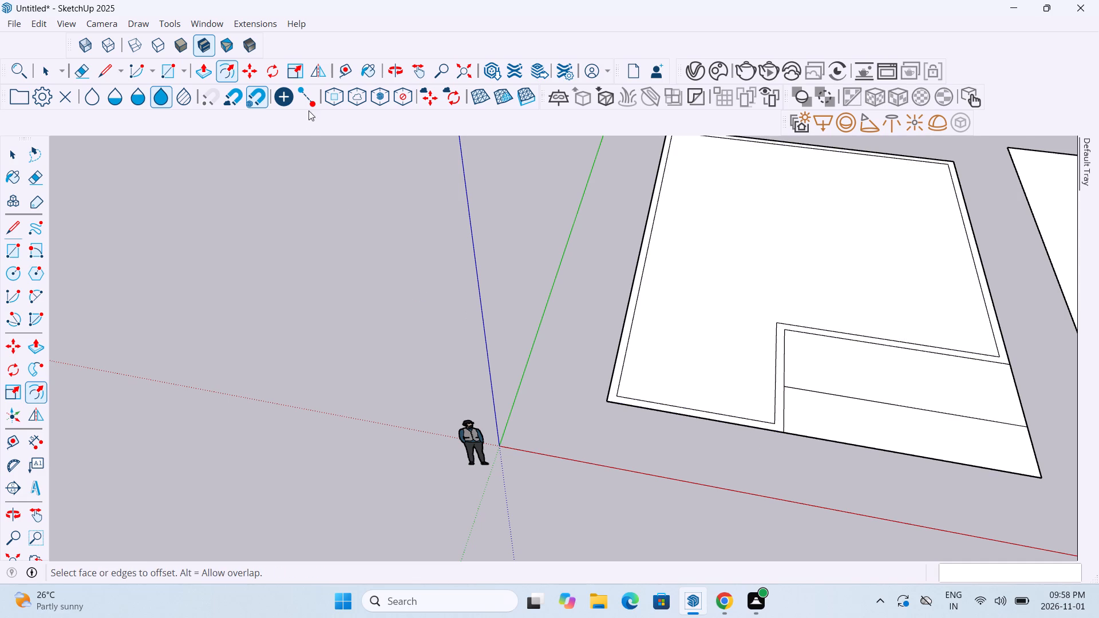
click(205, 71)
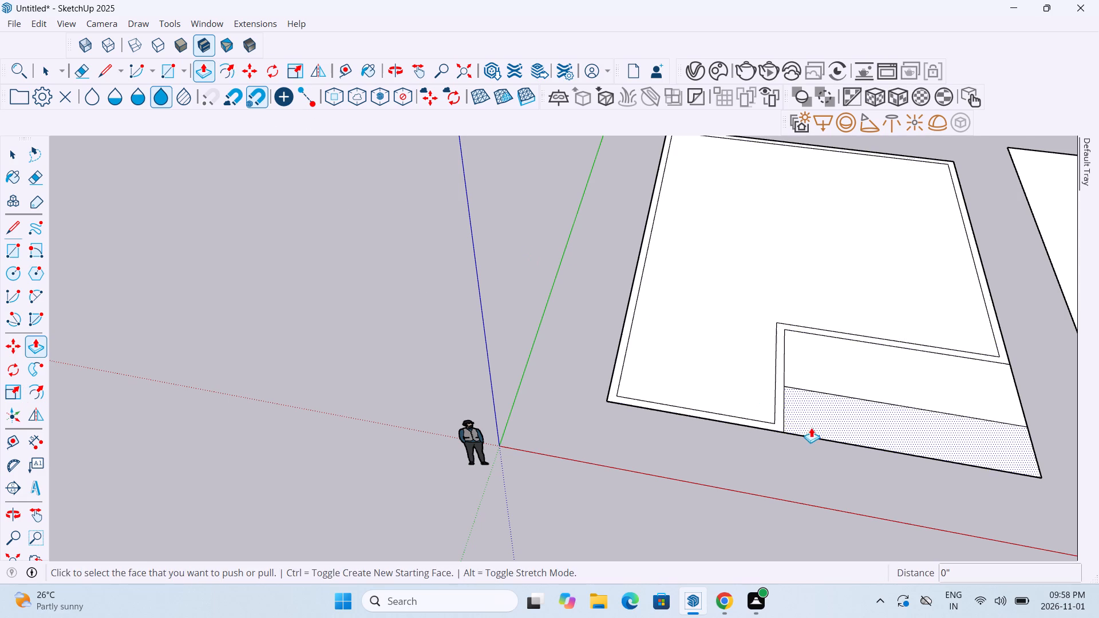
click(777, 416)
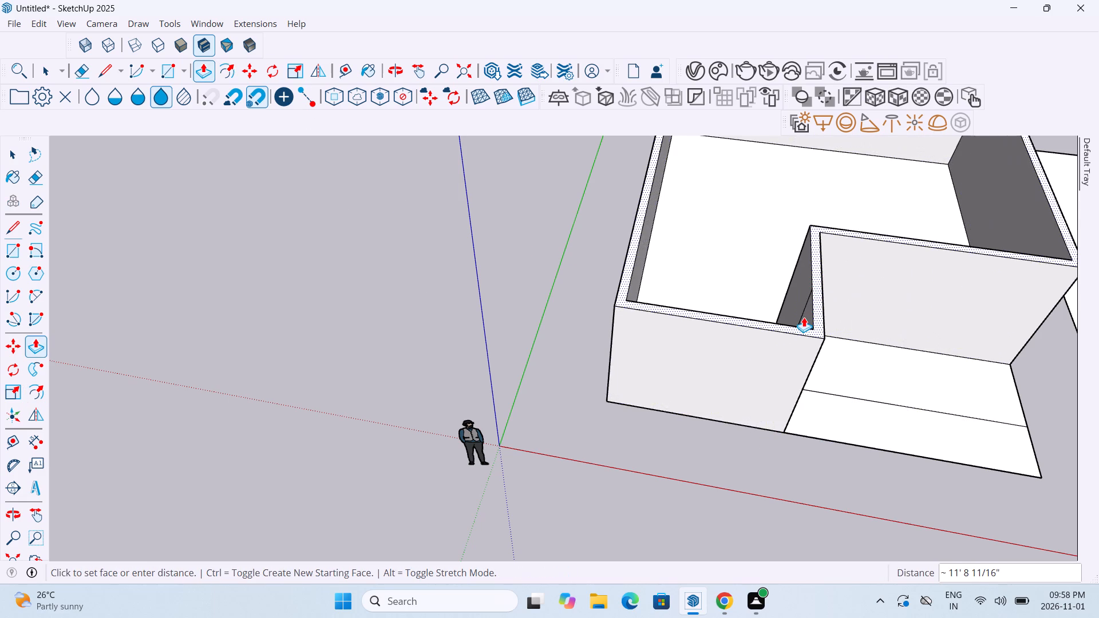
middle_drag(804, 317, 818, 154)
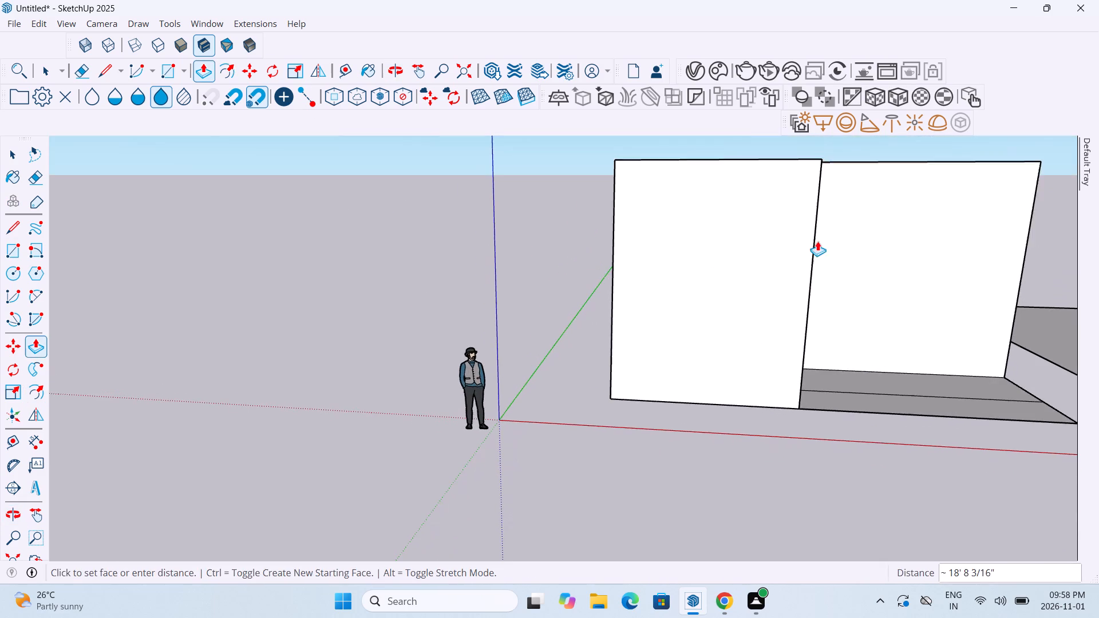
key(1)
key(0)
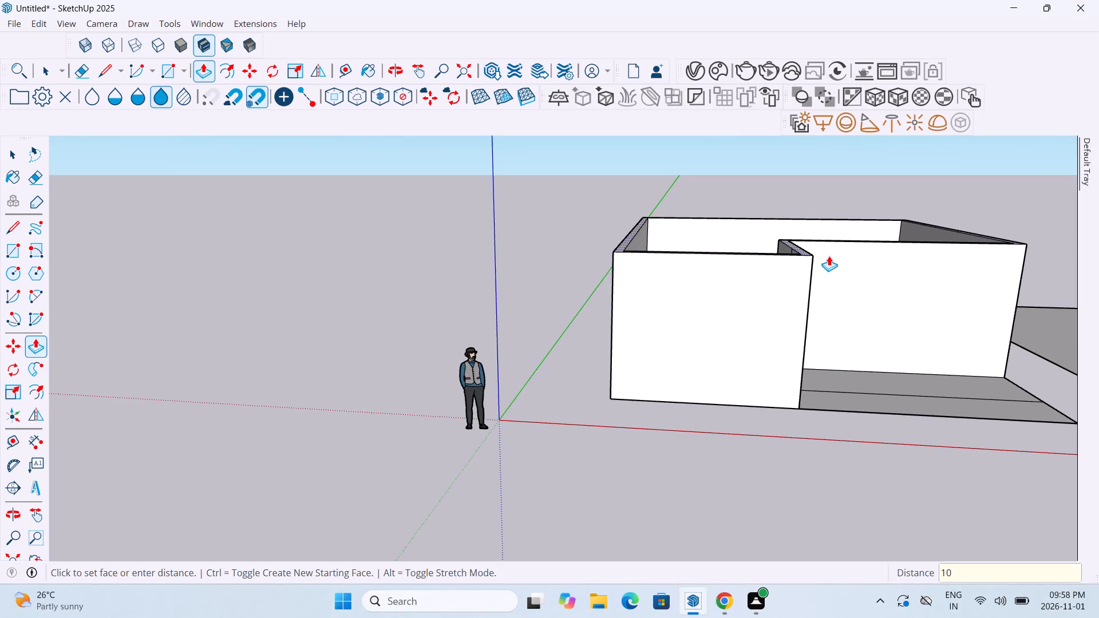
key(apostrophe)
key(Return)
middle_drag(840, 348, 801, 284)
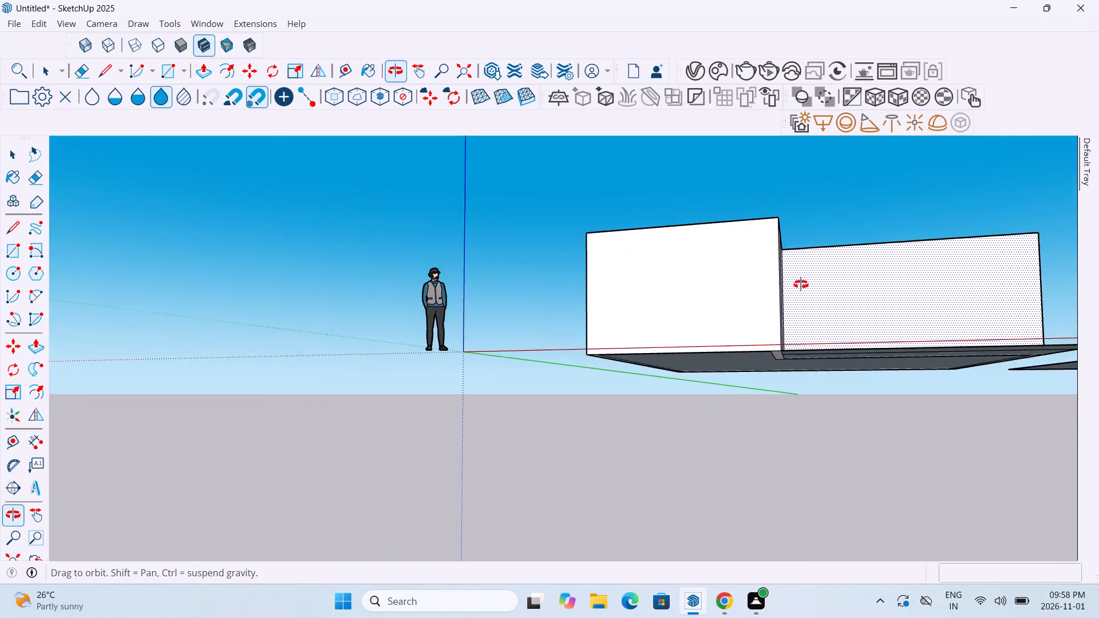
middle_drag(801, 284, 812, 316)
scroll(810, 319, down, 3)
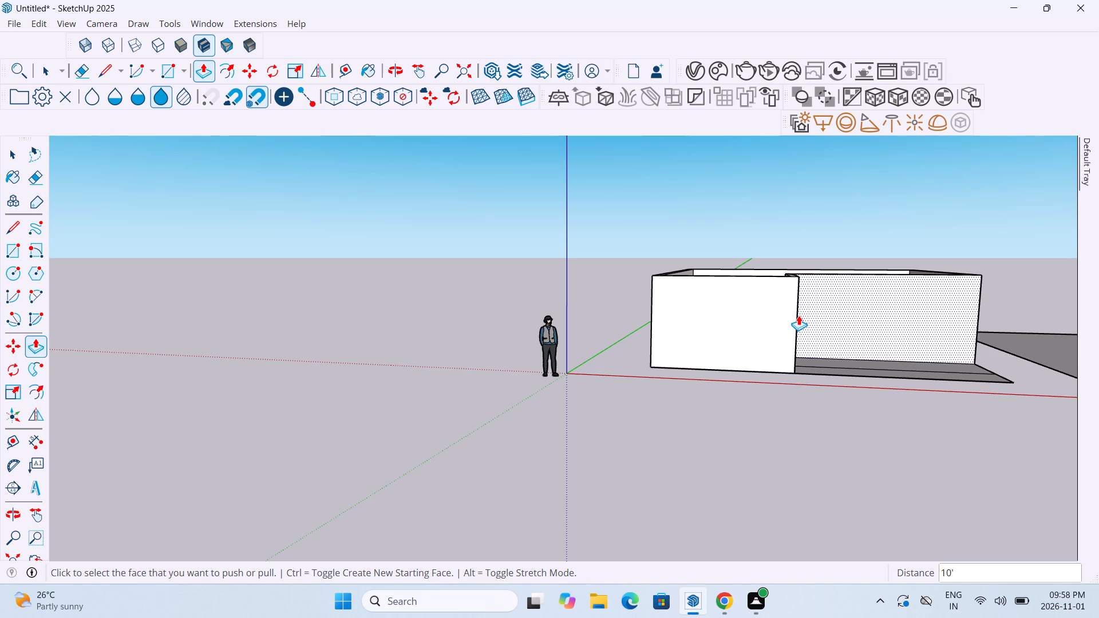
Undo the 10' wall extrusion and Push/Pull the 9" wall band around the L-shaped face up 12'.
key(ctrl+z)
middle_drag(786, 360, 795, 472)
click(787, 402)
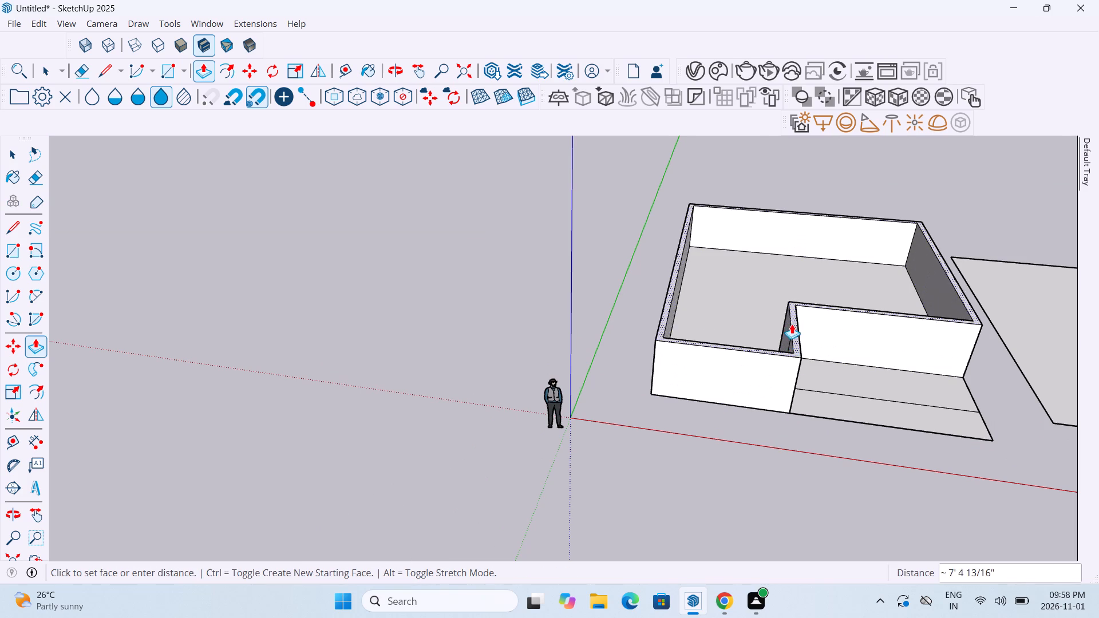
text(12')
key(Return)
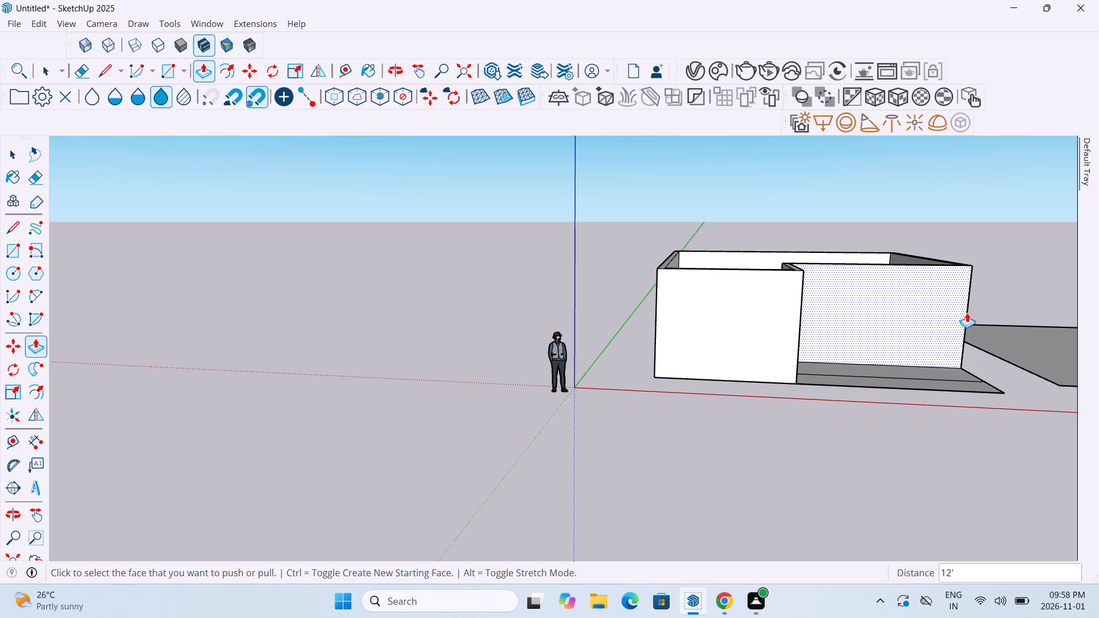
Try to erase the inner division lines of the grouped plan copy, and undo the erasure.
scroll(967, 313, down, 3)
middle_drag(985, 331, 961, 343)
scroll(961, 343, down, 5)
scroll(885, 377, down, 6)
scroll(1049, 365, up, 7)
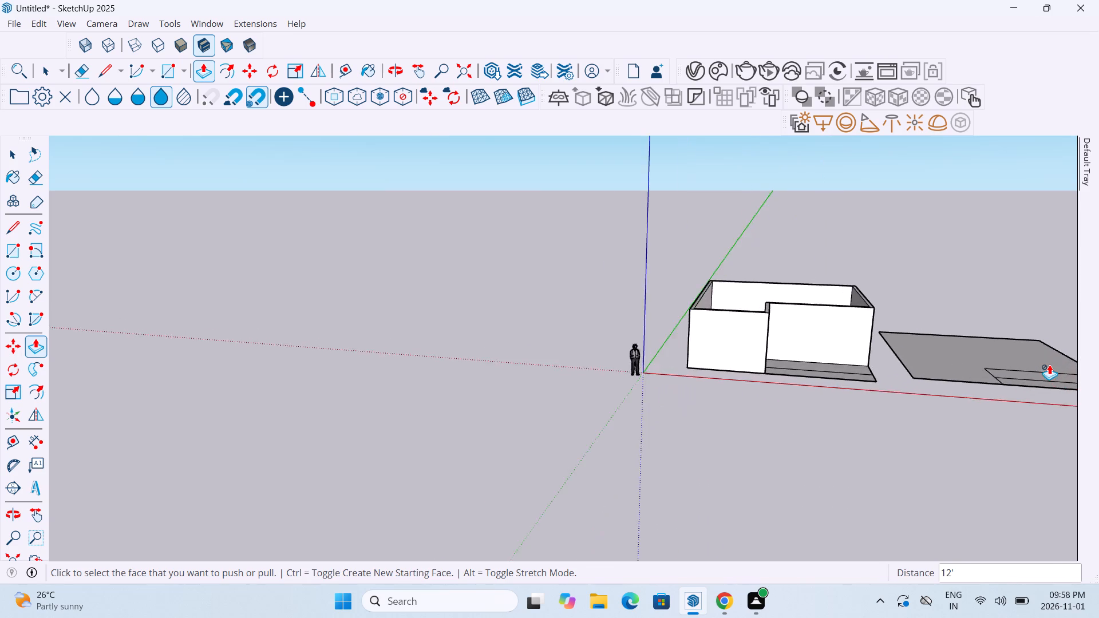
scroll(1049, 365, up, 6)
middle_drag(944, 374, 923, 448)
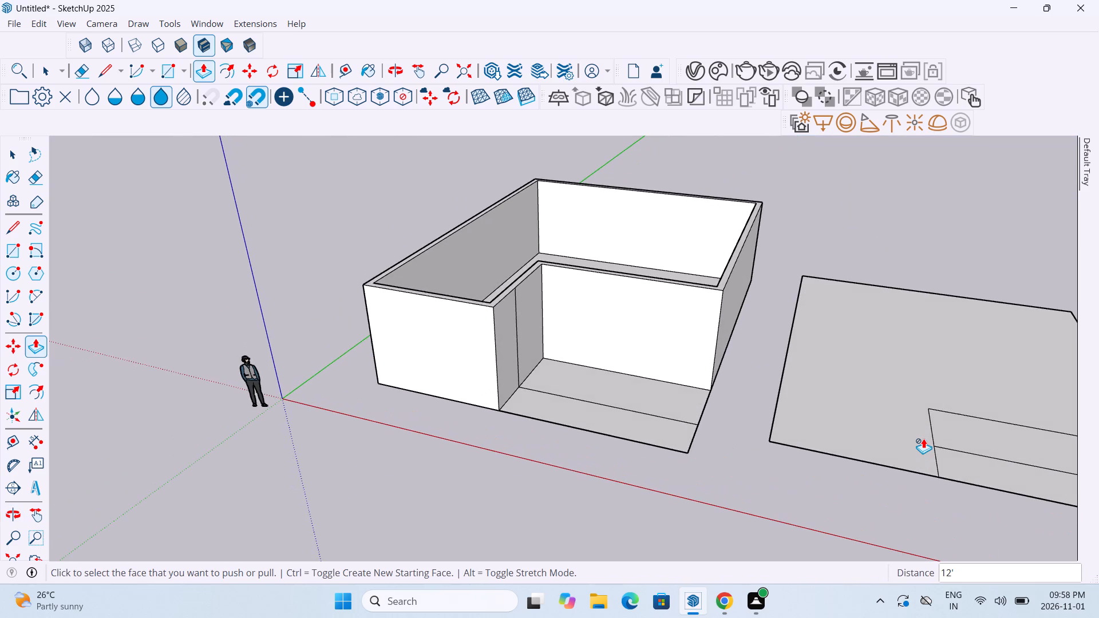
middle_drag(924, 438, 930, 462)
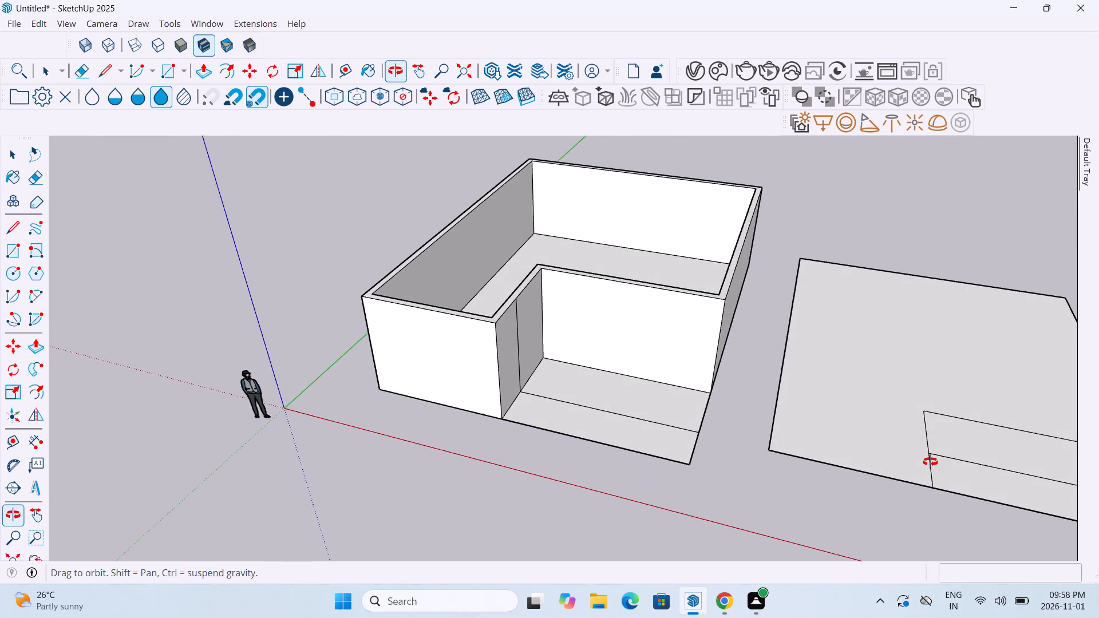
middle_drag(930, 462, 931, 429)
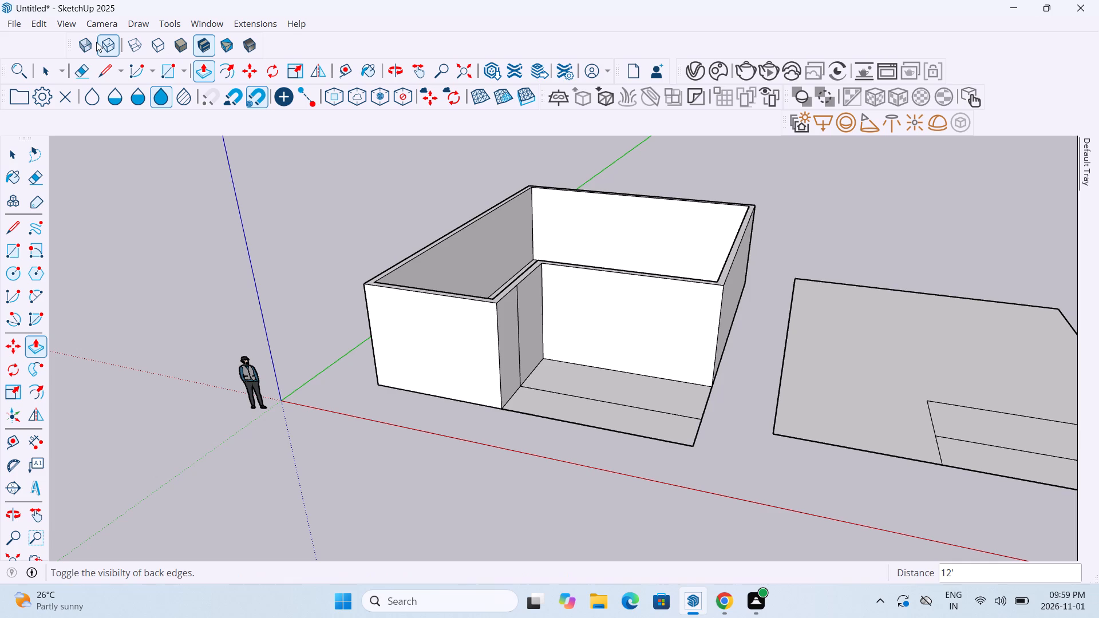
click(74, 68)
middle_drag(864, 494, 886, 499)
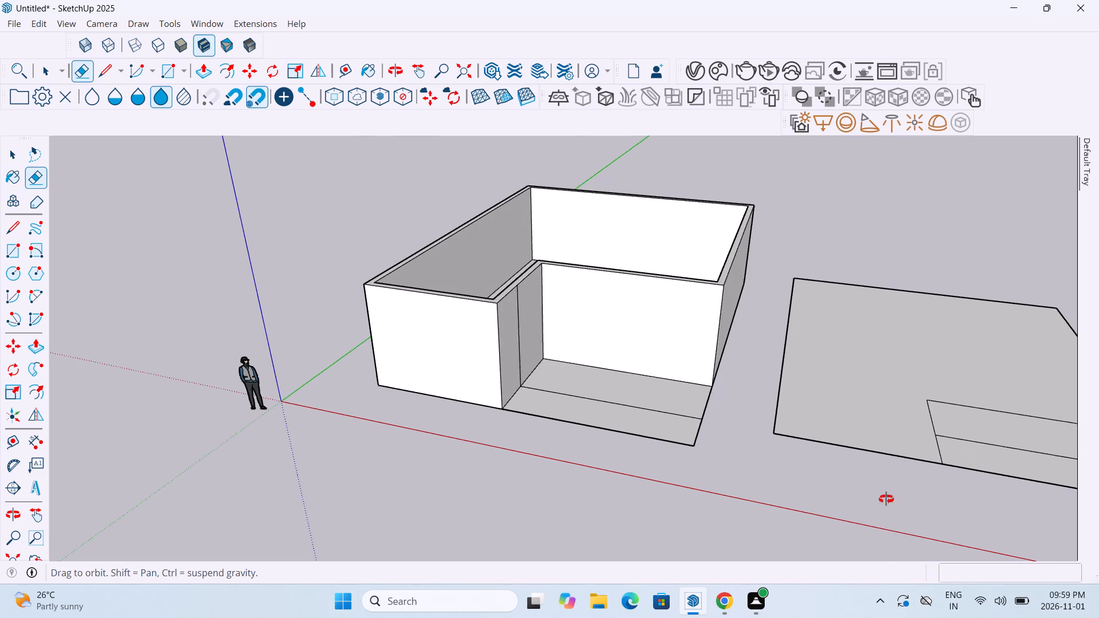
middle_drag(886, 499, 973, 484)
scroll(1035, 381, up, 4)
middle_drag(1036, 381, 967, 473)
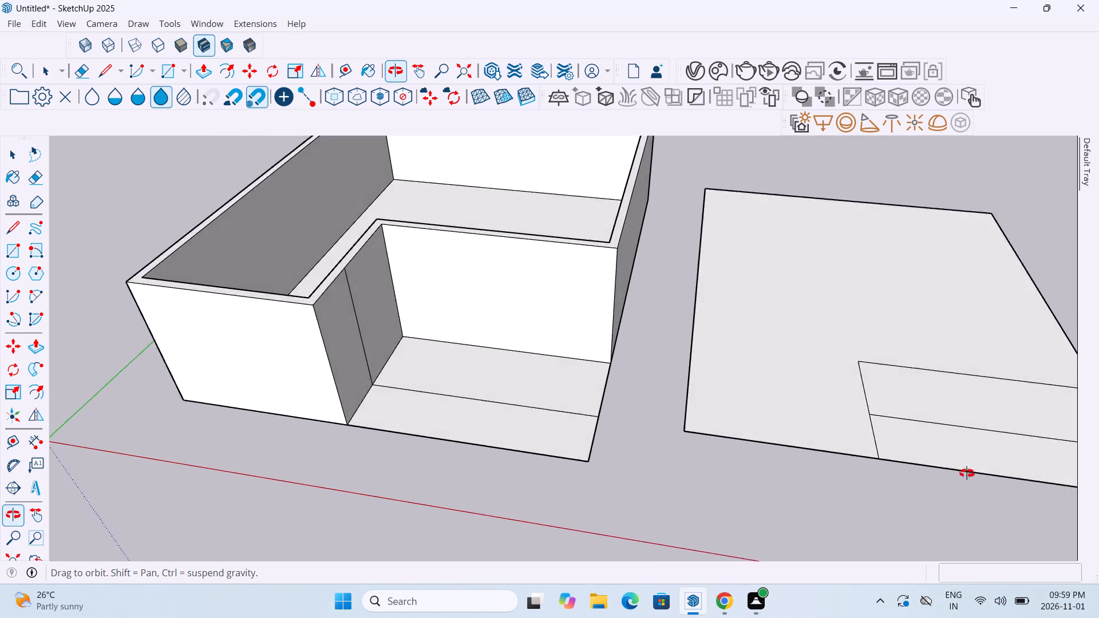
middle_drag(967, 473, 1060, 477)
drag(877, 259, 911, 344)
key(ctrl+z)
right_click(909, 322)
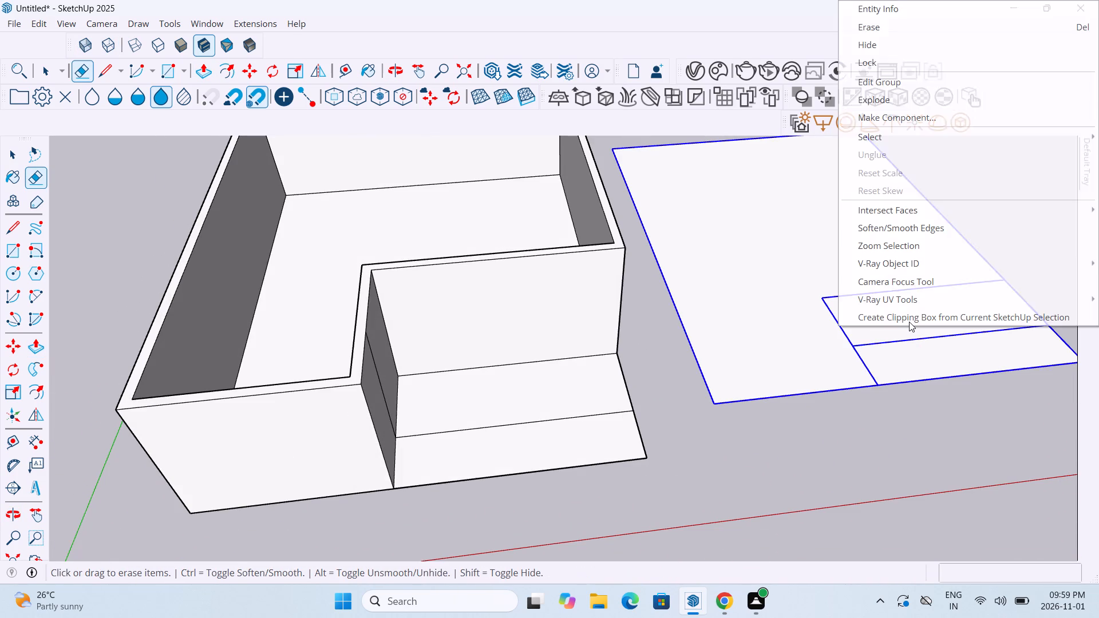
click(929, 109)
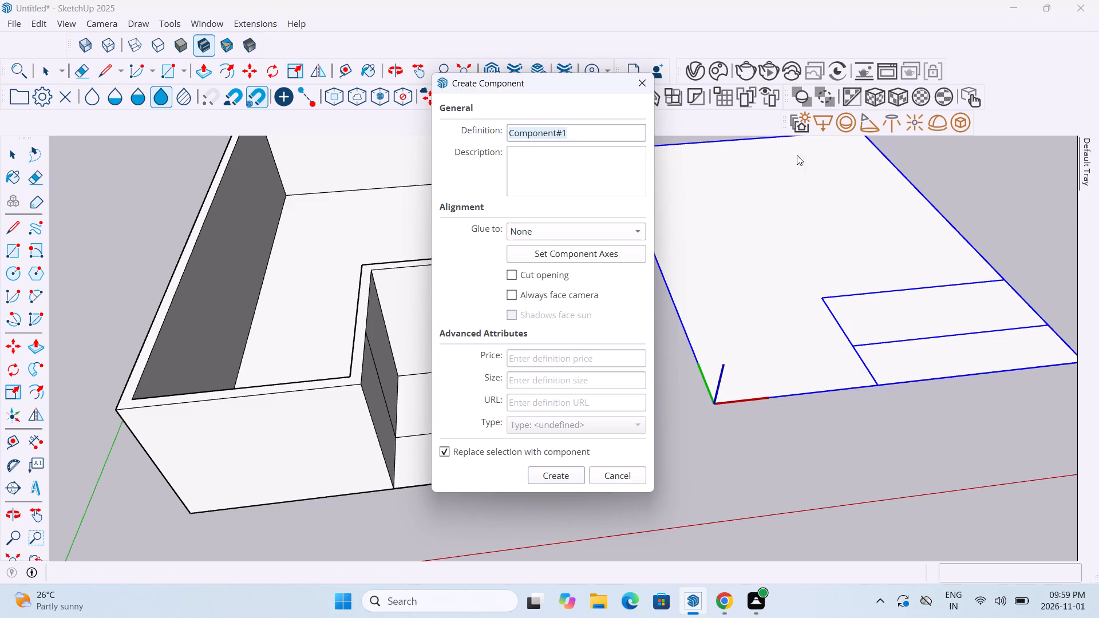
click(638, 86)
Explode the copied plan group beside the walled building.
right_click(734, 215)
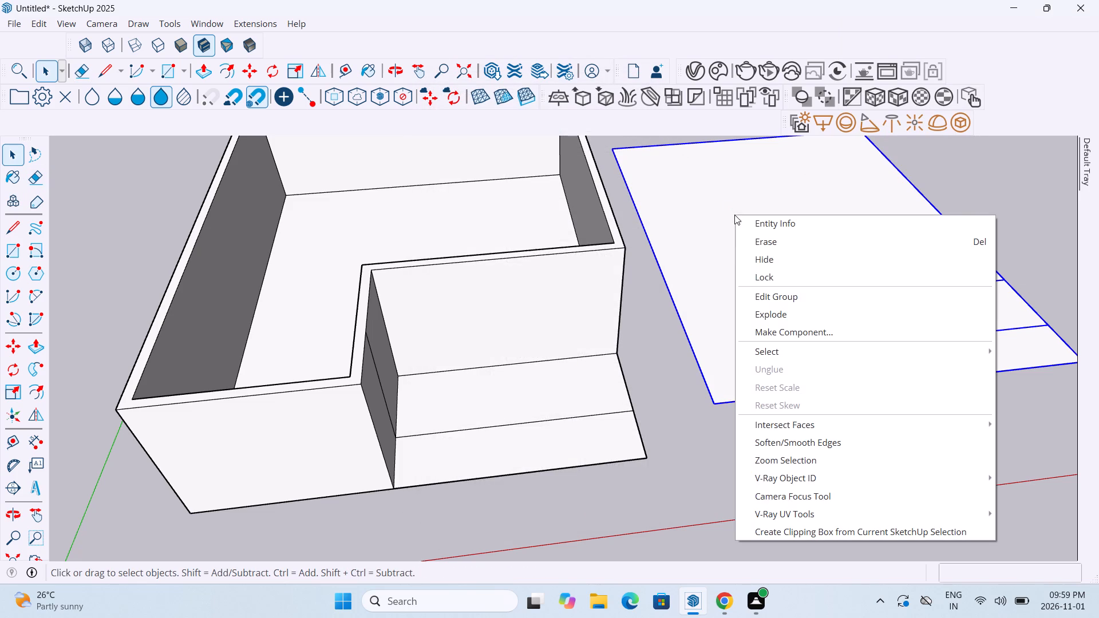
click(775, 312)
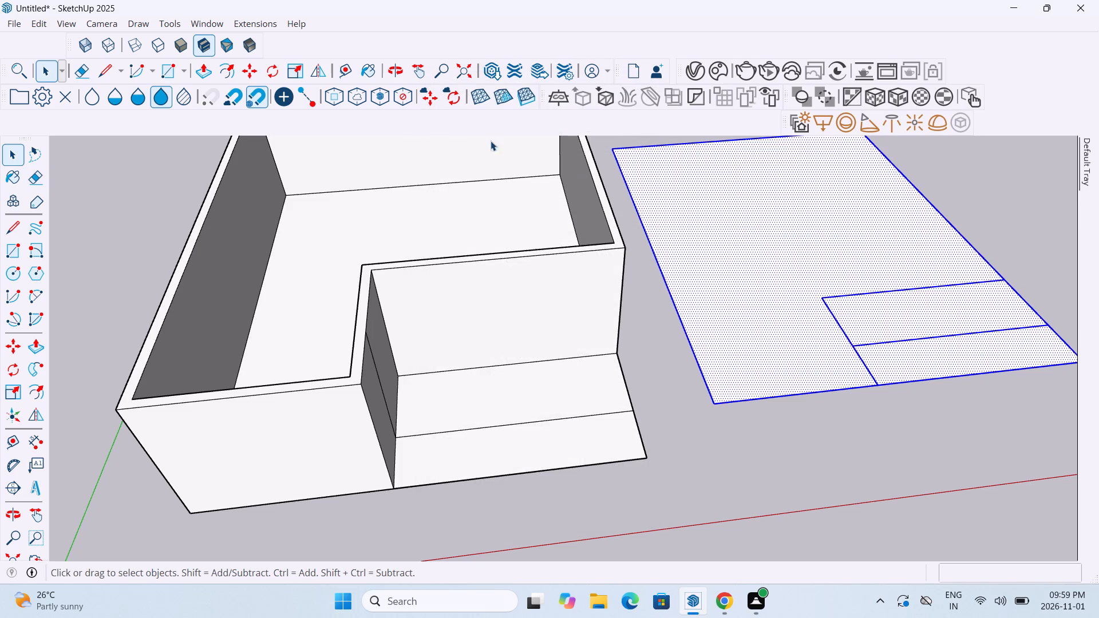
Erase the inner division lines of the copied plan, leaving one undivided rectangular face.
click(81, 74)
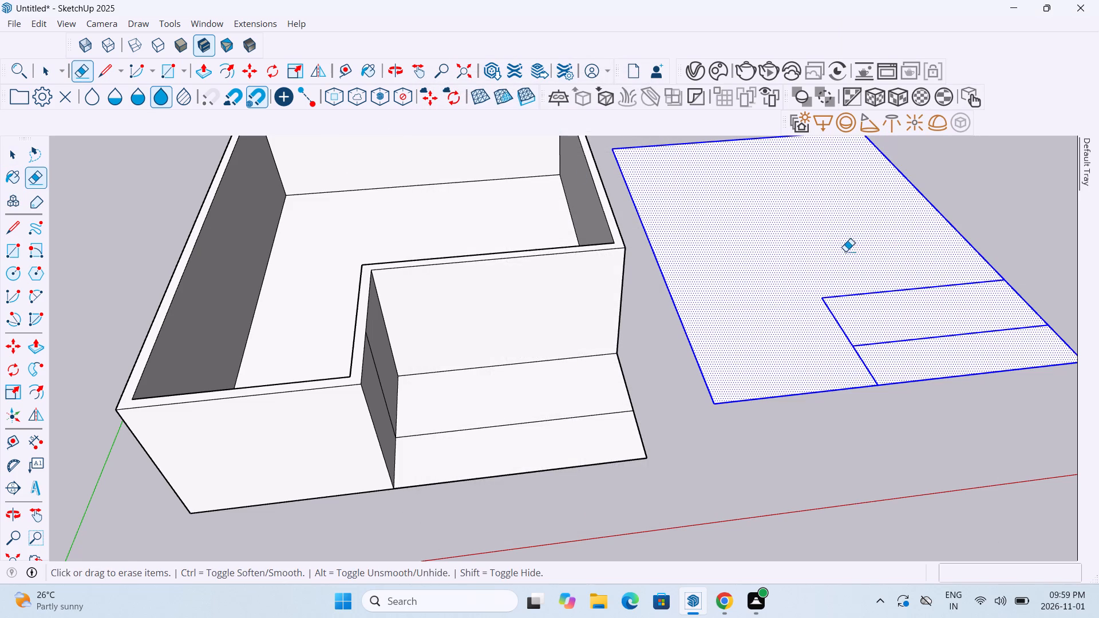
key(Escape)
drag(843, 265, 888, 358)
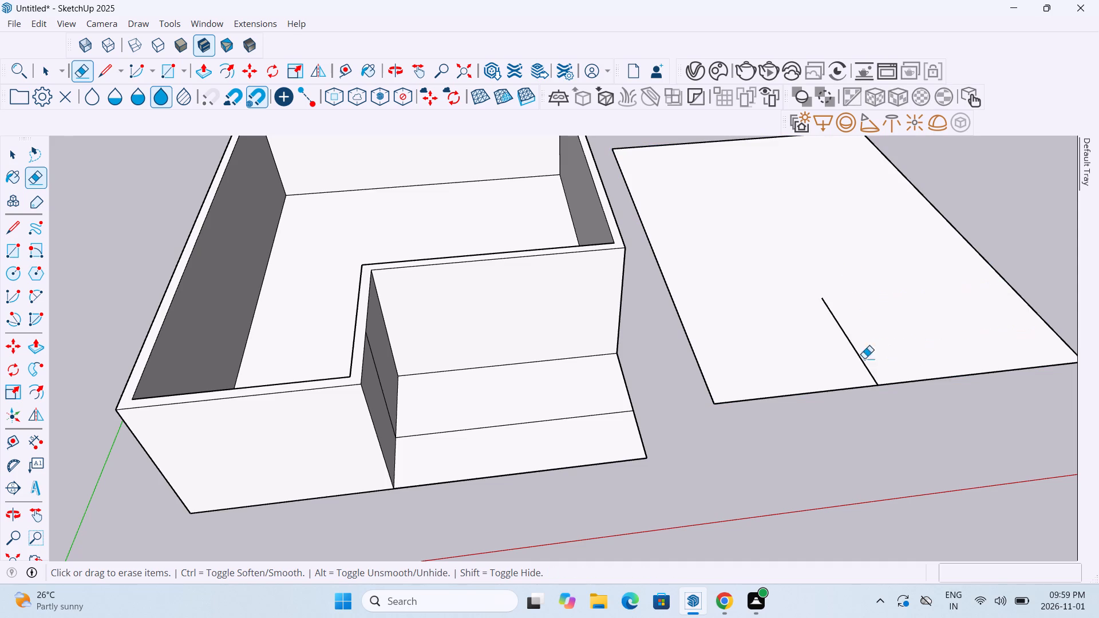
drag(833, 358, 884, 335)
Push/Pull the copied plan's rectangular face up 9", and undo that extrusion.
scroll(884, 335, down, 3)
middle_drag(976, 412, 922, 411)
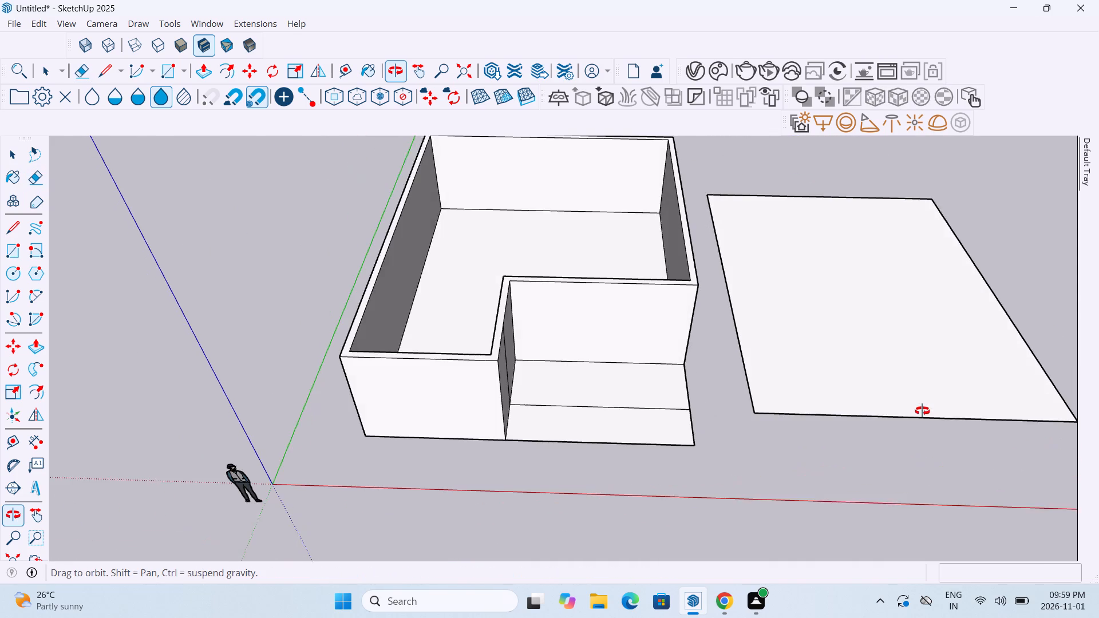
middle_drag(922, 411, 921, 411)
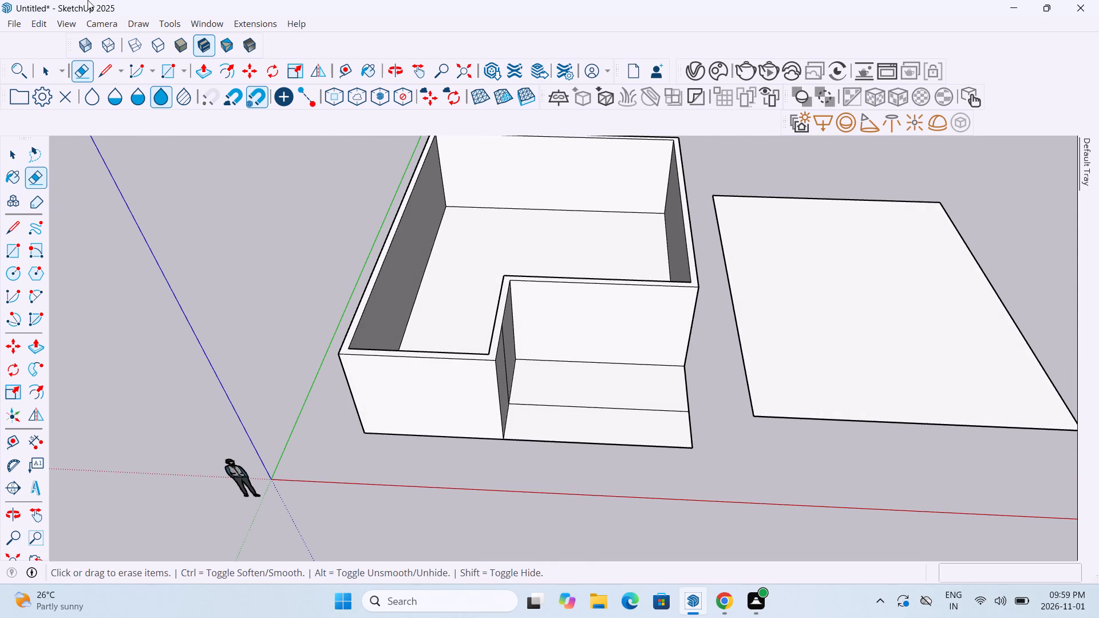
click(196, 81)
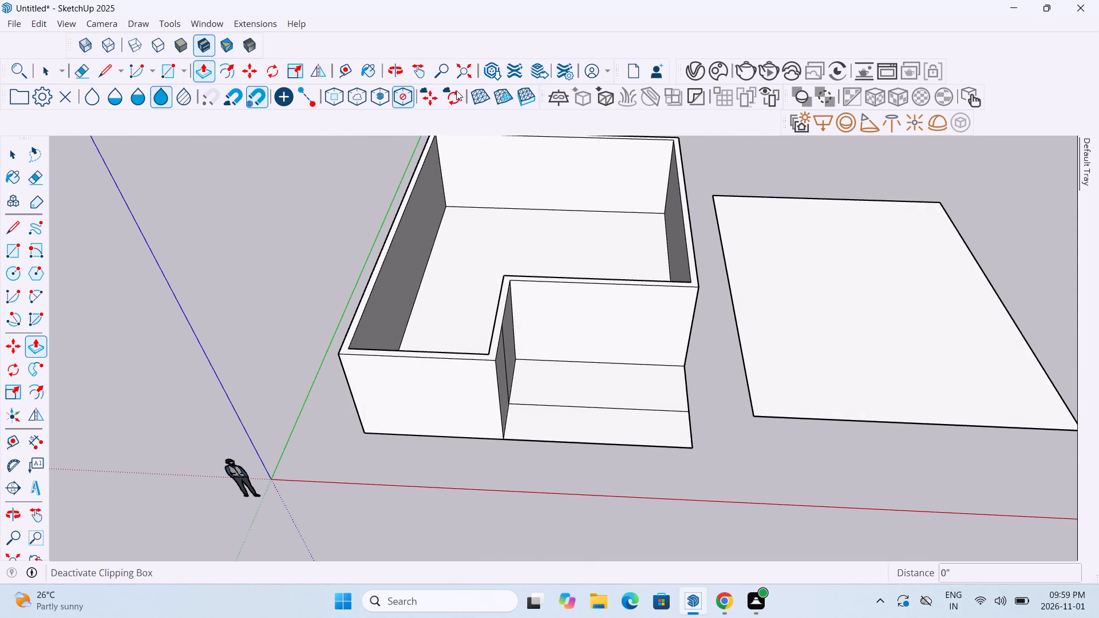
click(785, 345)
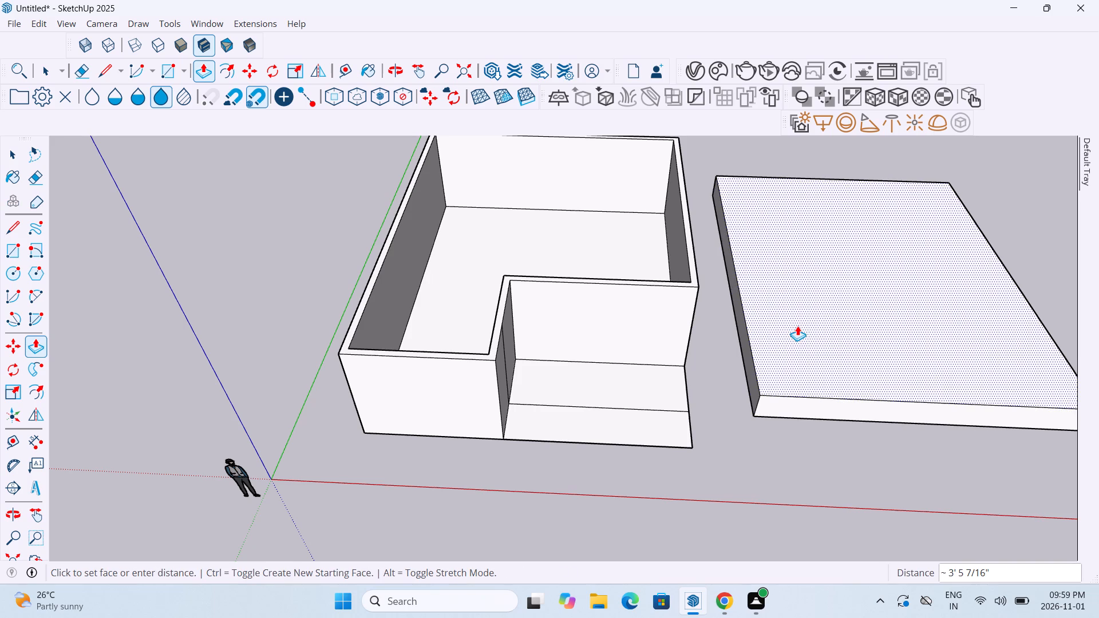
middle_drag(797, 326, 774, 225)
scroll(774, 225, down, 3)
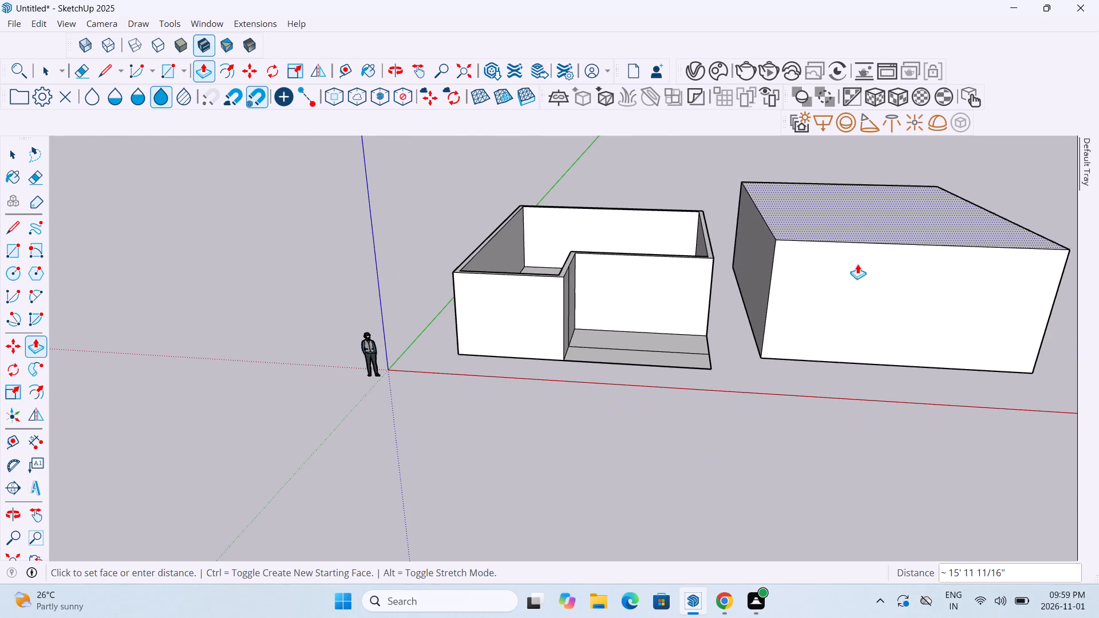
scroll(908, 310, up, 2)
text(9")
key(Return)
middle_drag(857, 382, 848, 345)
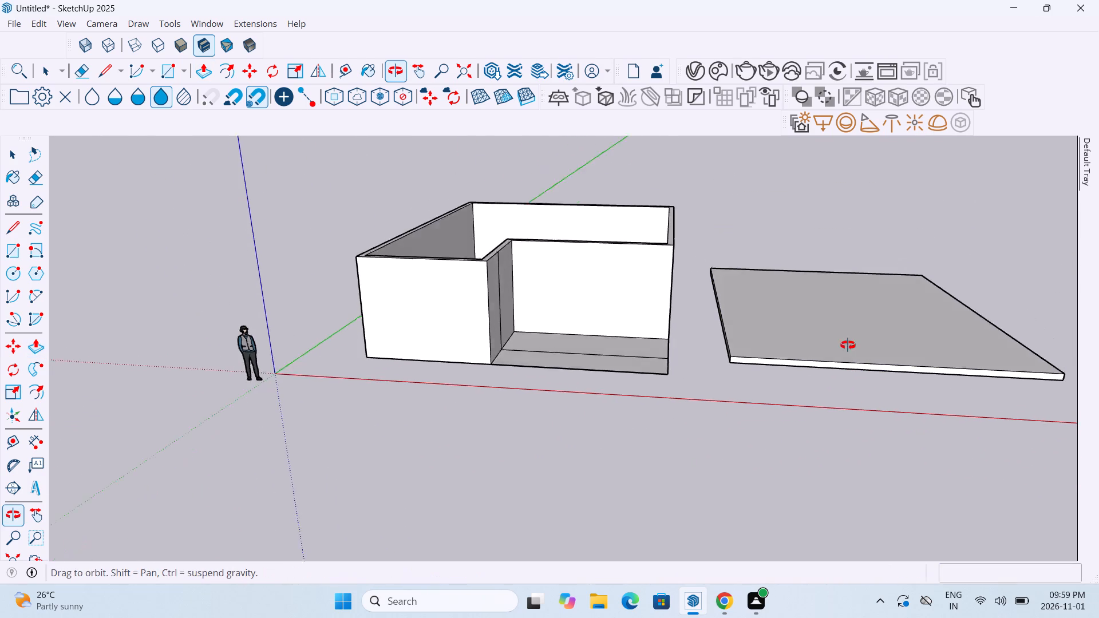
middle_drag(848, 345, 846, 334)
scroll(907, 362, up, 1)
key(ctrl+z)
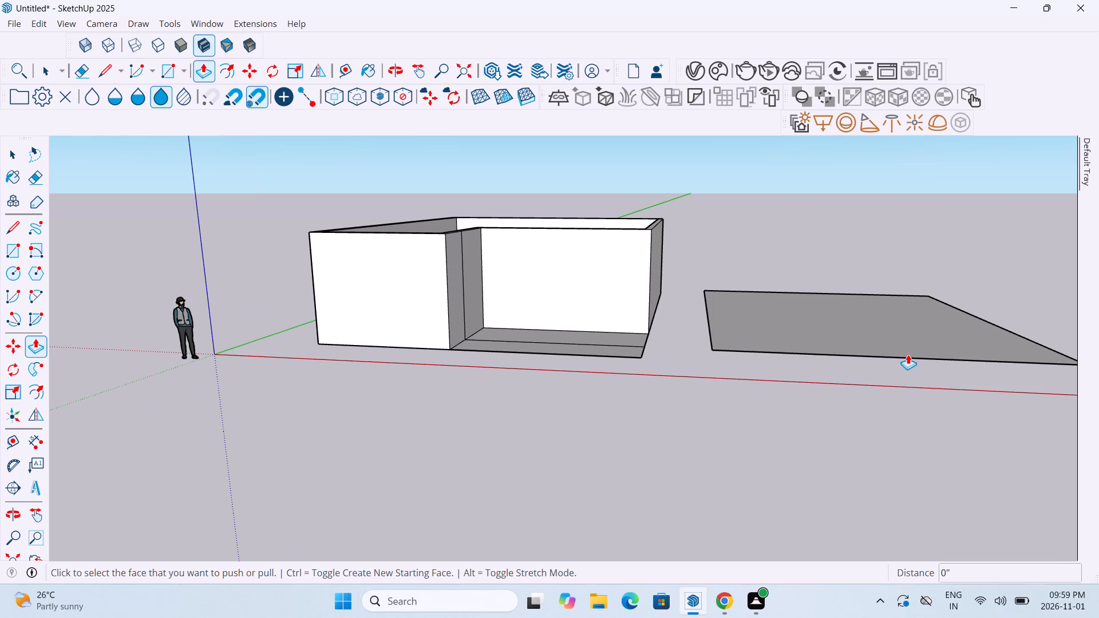
Push/Pull the copied plan's rectangular face up 1' to form a slab.
click(914, 332)
text(1`)
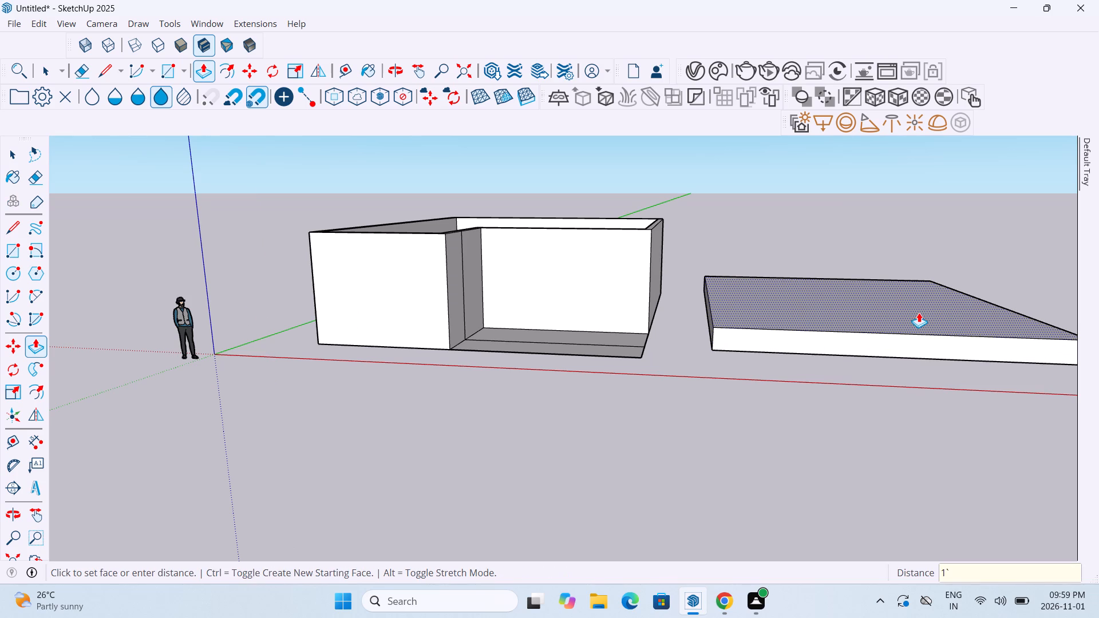
key(BackSpace)
key(BackSpace)
text(1')
key(Return)
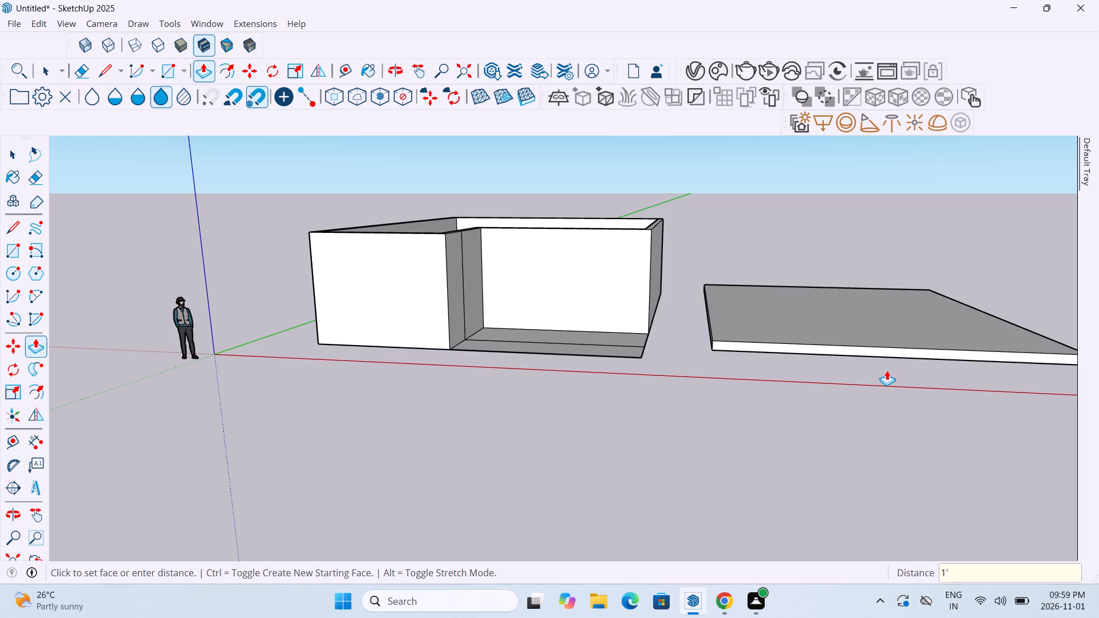
key(Escape)
key(Escape)
key(Escape)
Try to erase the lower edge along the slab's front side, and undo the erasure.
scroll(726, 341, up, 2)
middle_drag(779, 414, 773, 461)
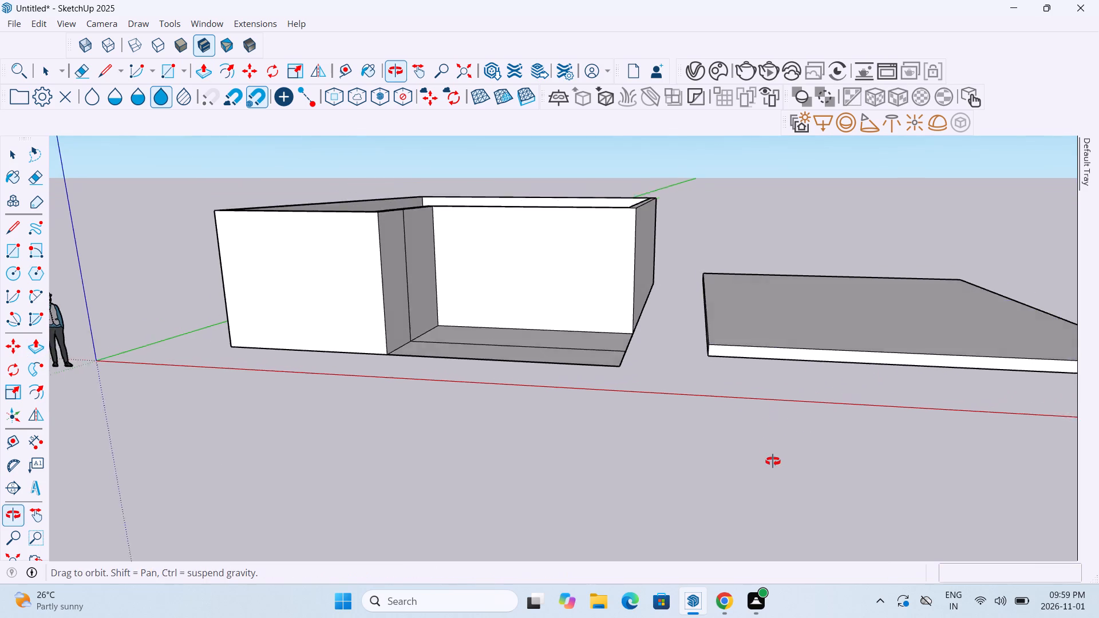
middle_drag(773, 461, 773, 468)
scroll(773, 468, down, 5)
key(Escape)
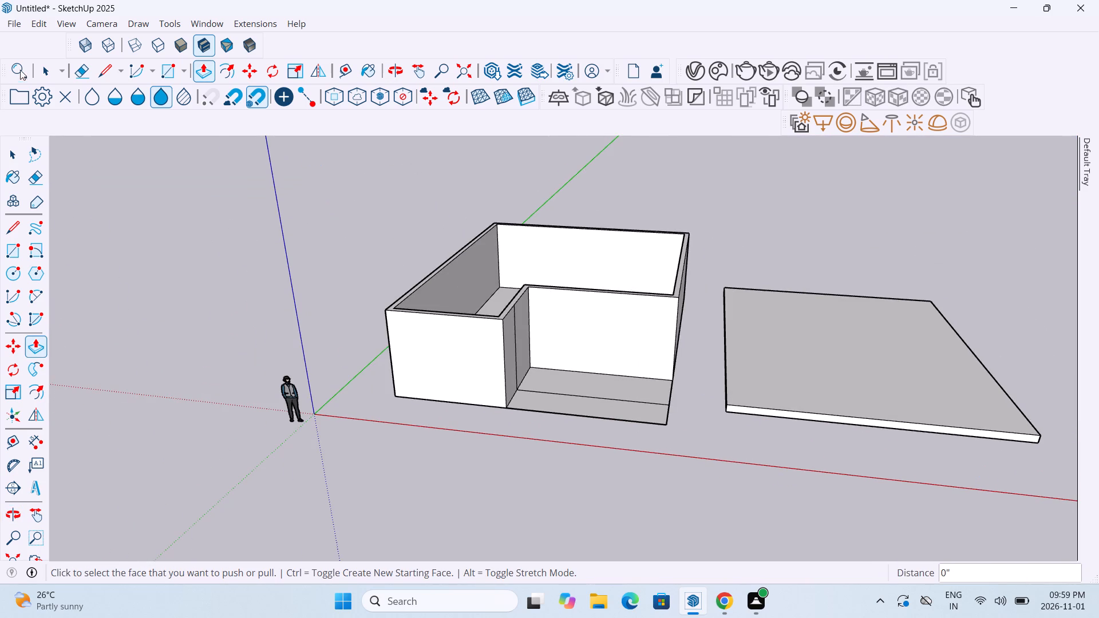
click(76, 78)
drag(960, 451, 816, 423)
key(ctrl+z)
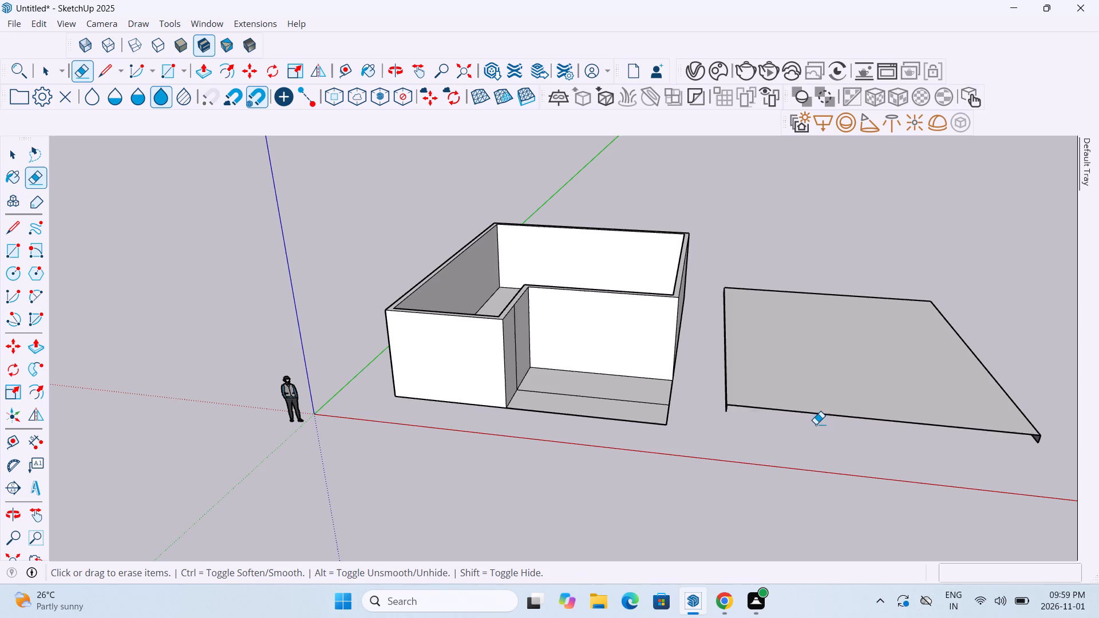
Select all faces and edges of the 1' slab and make them a group.
click(52, 76)
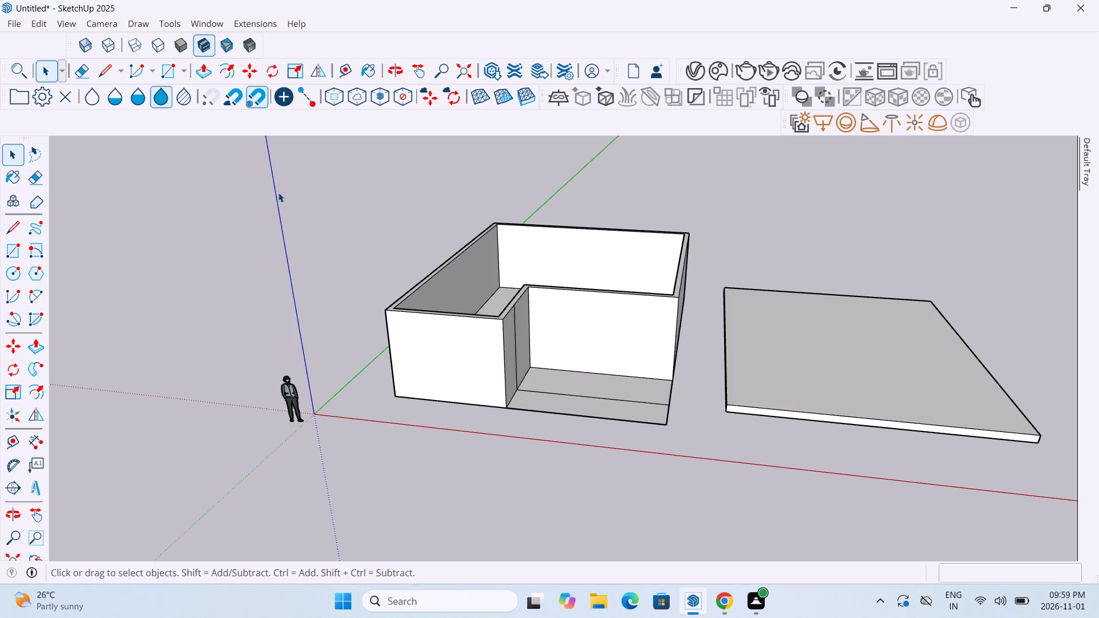
drag(919, 447, 807, 237)
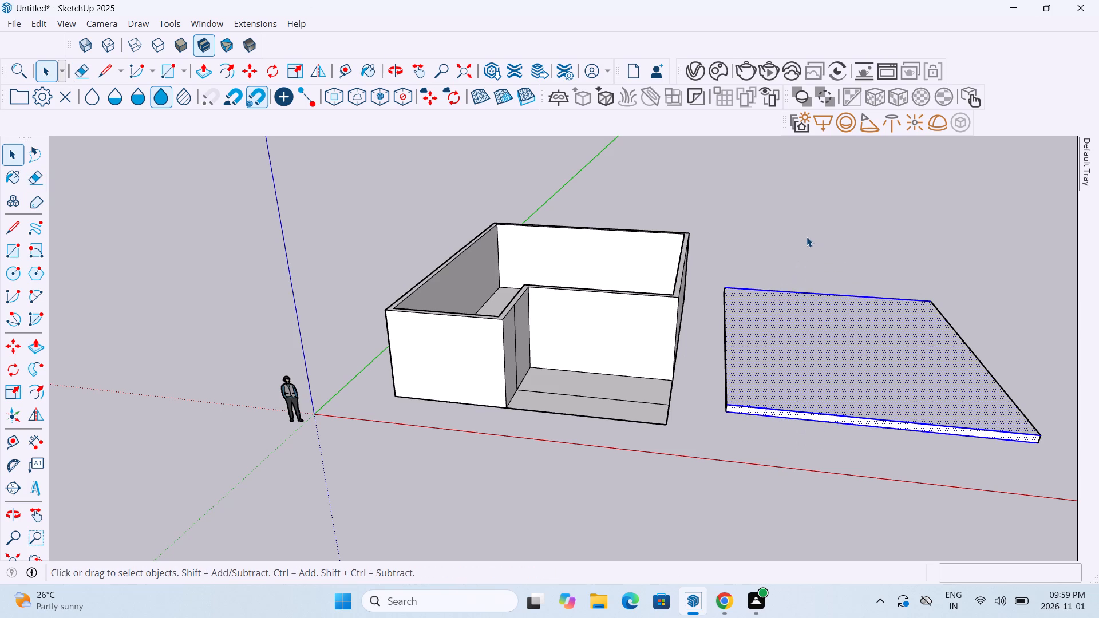
drag(1026, 354, 698, 365)
drag(1049, 477, 742, 422)
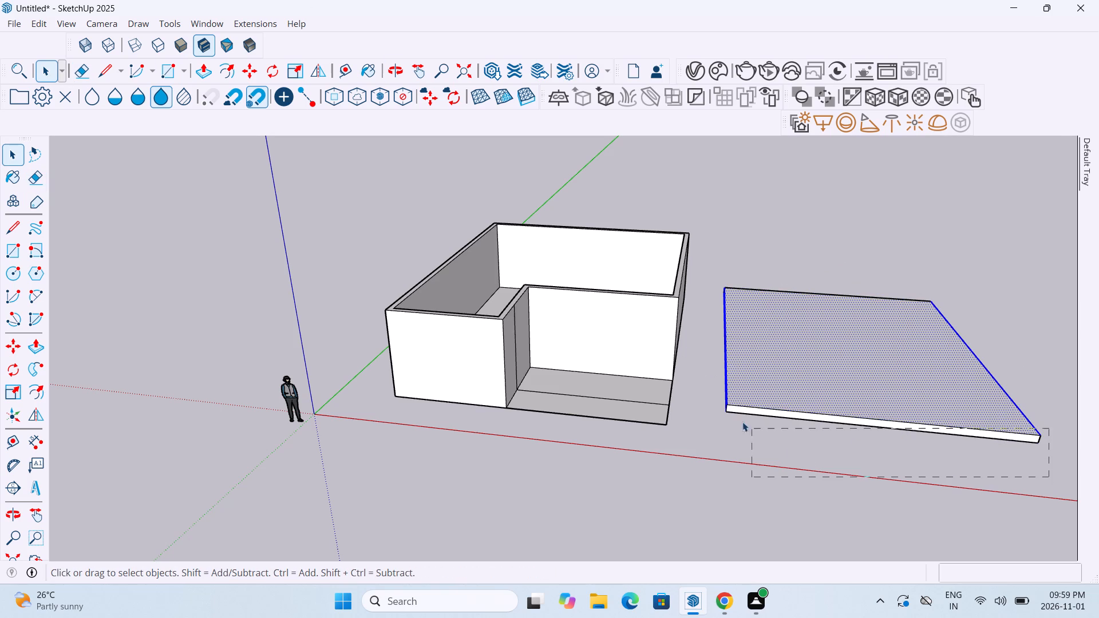
drag(742, 422, 720, 266)
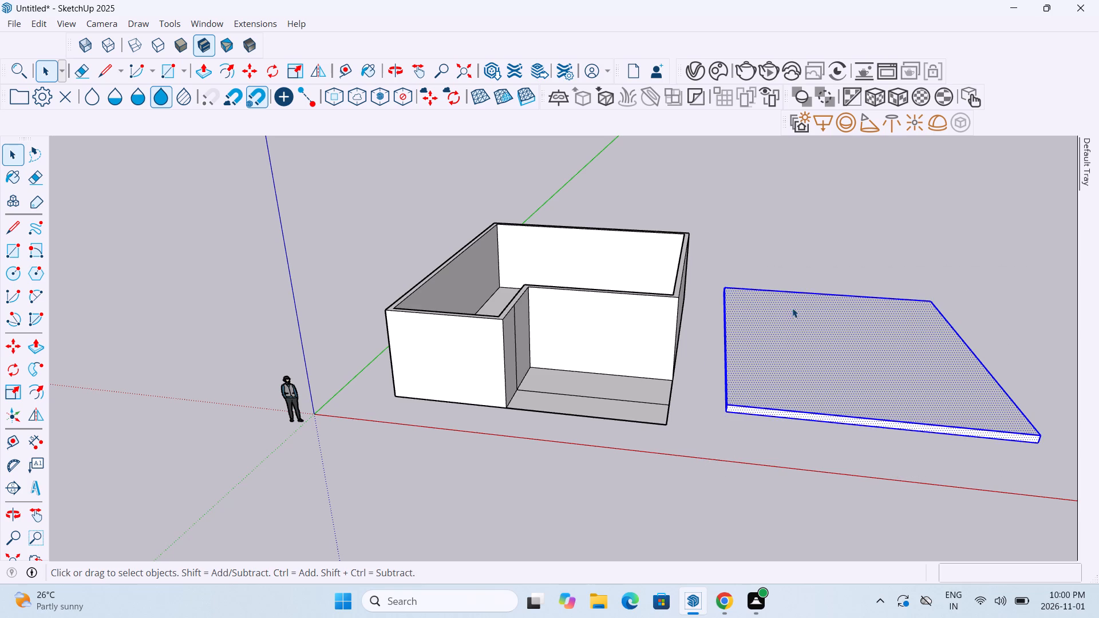
middle_drag(792, 308, 807, 501)
scroll(847, 334, down, 1)
right_click(847, 334)
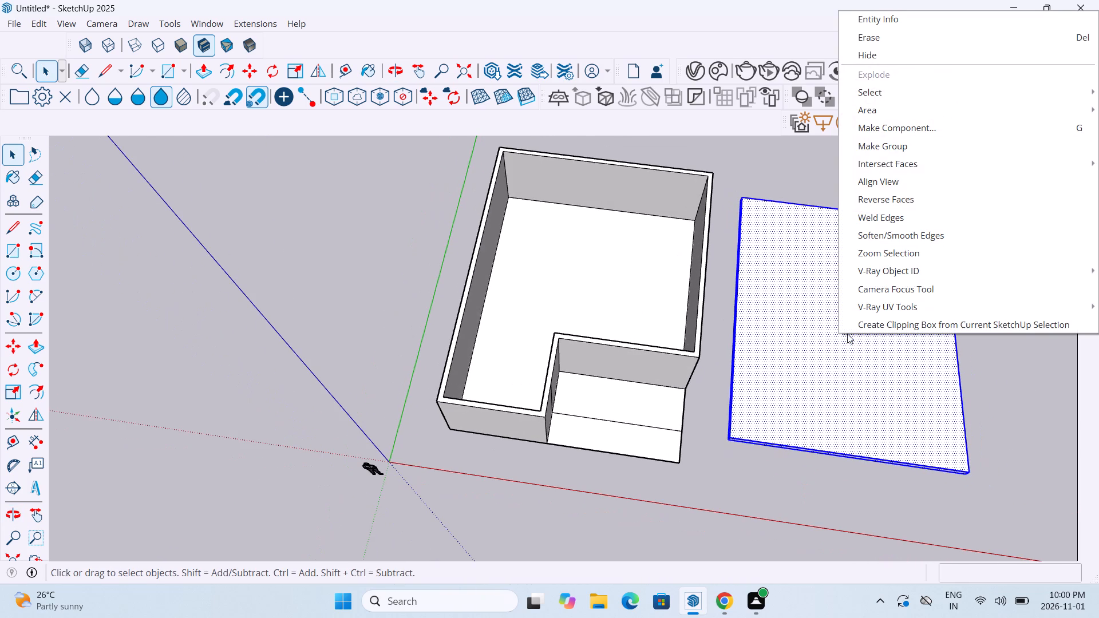
click(894, 148)
Copy the 1' slab group about 44' onto the building, aligning its lower front corner with the wall's top front corner.
middle_drag(819, 417, 833, 322)
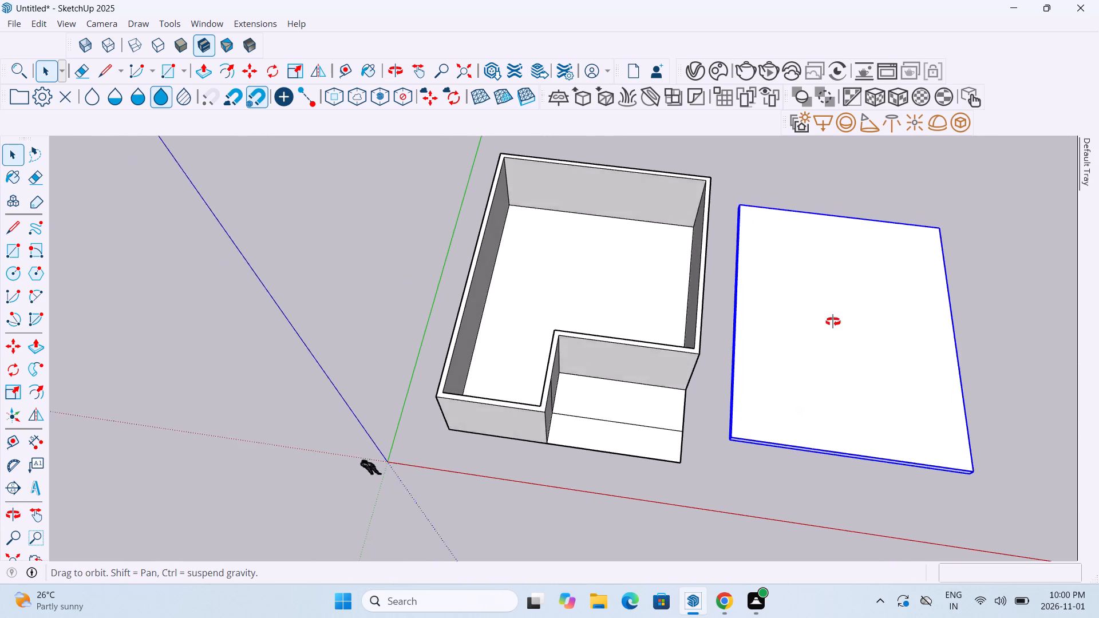
middle_drag(833, 322, 833, 272)
middle_drag(788, 382, 805, 327)
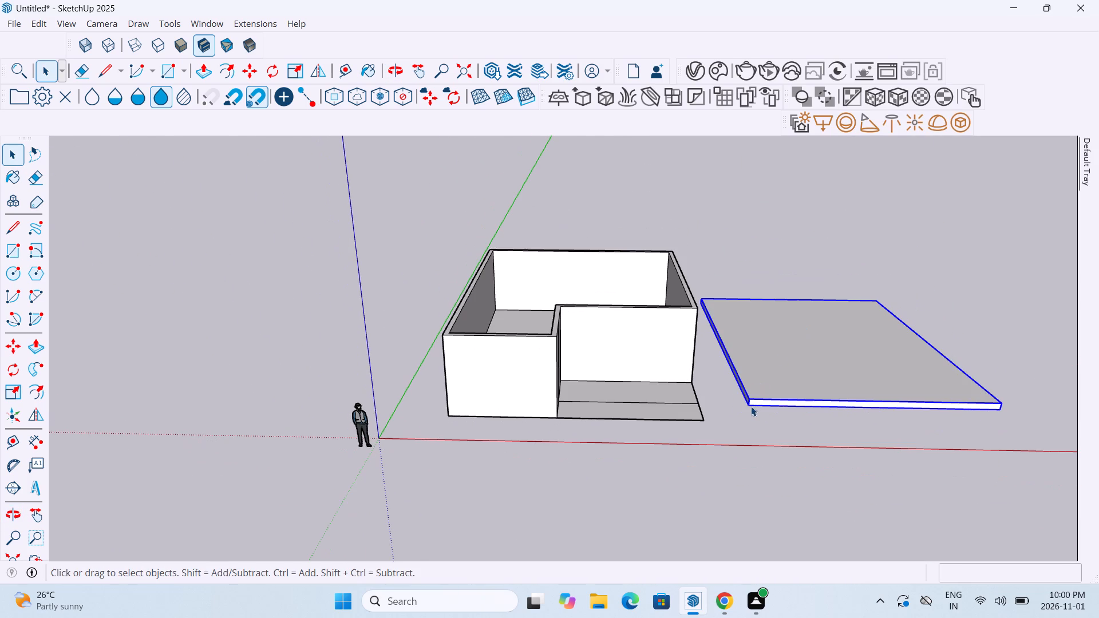
click(750, 402)
key(m)
scroll(742, 411, up, 9)
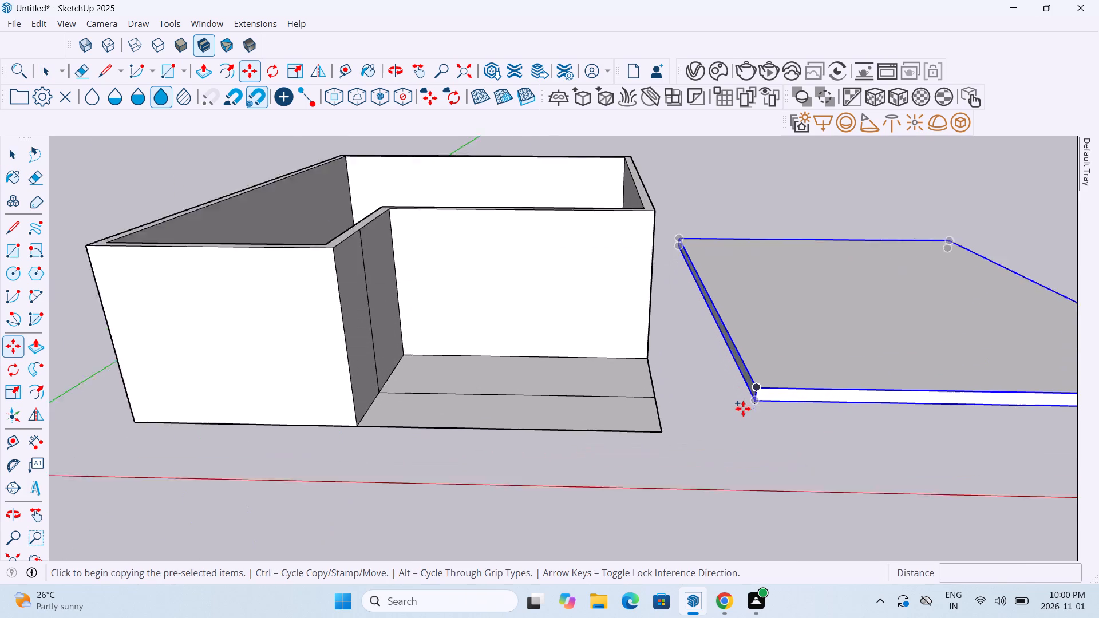
click(758, 399)
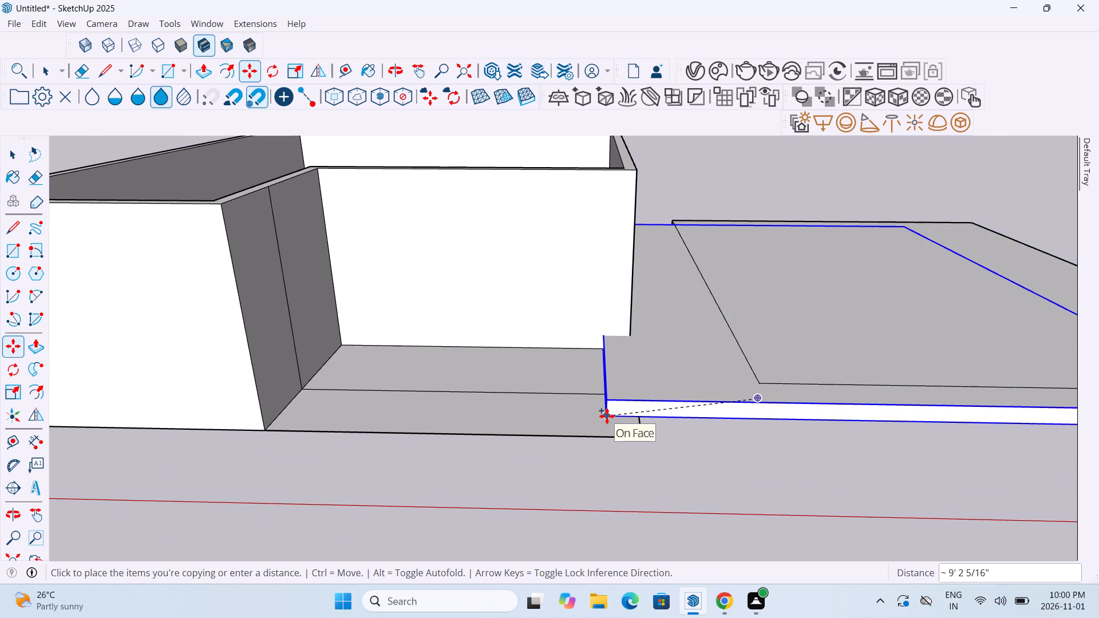
scroll(607, 416, down, 6)
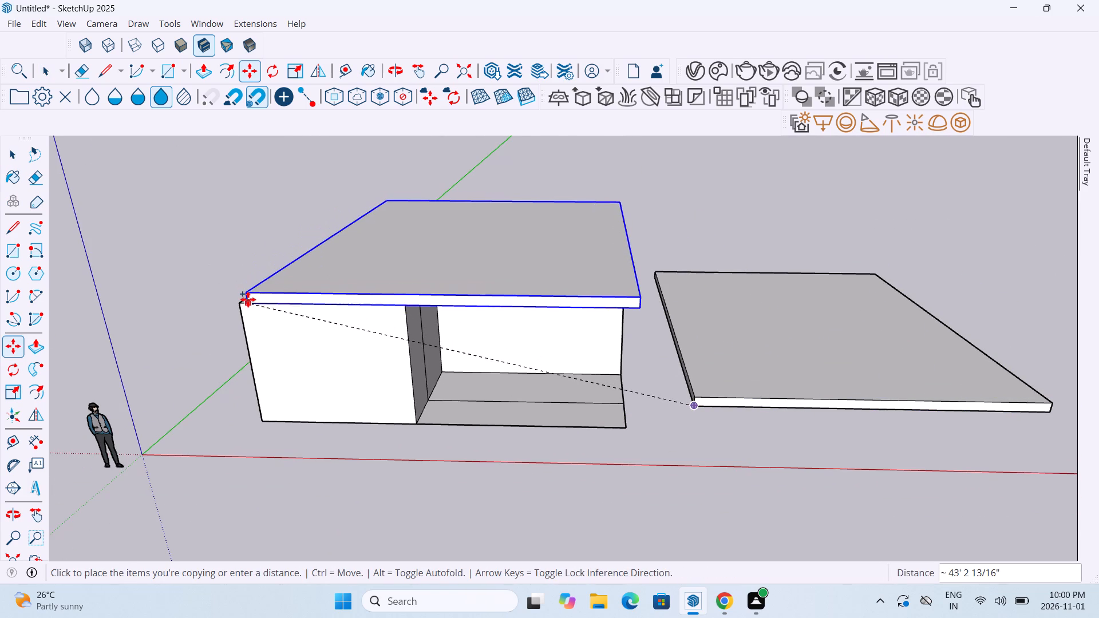
scroll(248, 299, up, 3)
middle_drag(248, 299, 321, 309)
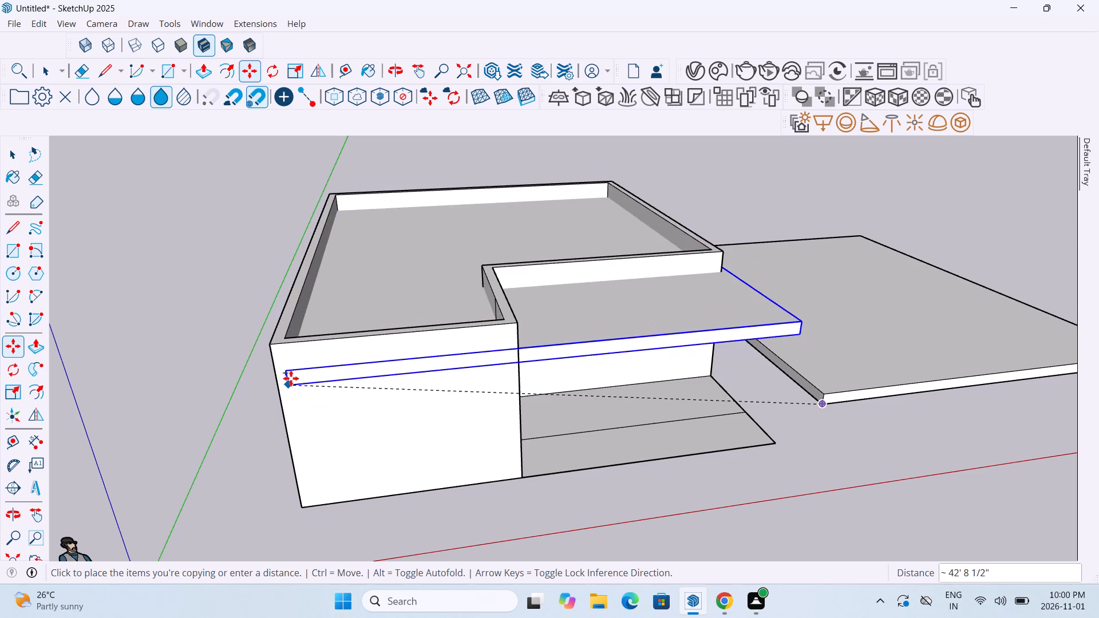
click(275, 343)
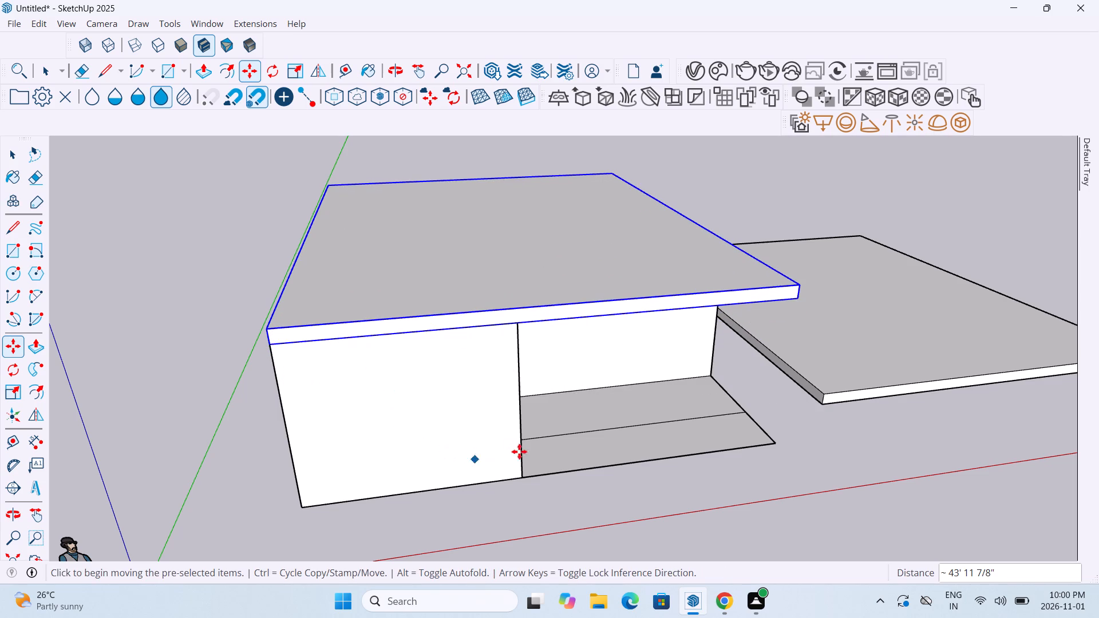
middle_drag(575, 498, 559, 396)
scroll(559, 396, down, 1)
middle_drag(552, 413, 553, 436)
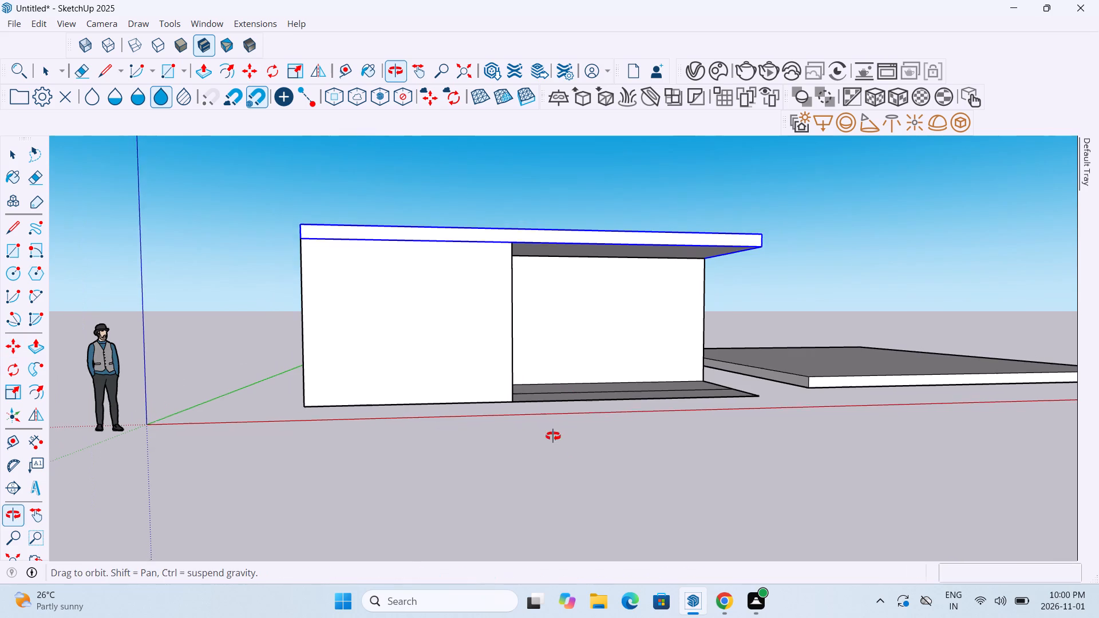
middle_drag(553, 436, 544, 479)
key(Escape)
key(Escape)
key(Escape)
key(Escape)
key(Escape)
key(Escape)
key(Escape)
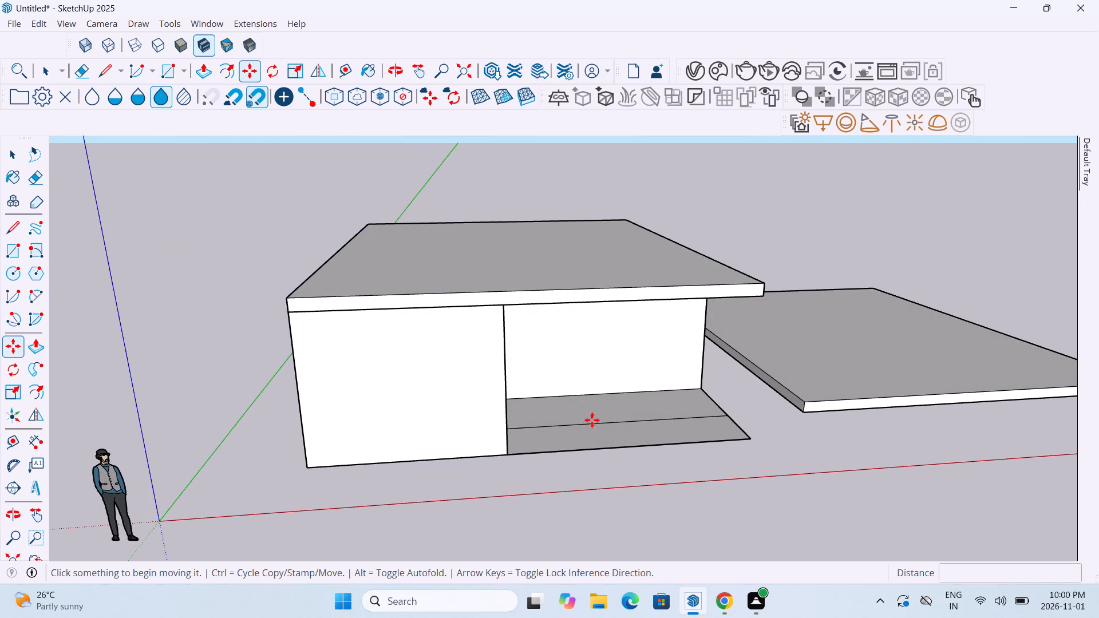
key(Escape)
key(Escape)
Move the slab copy about 45' 8" off the walls to beside the building, over the original slab.
click(288, 315)
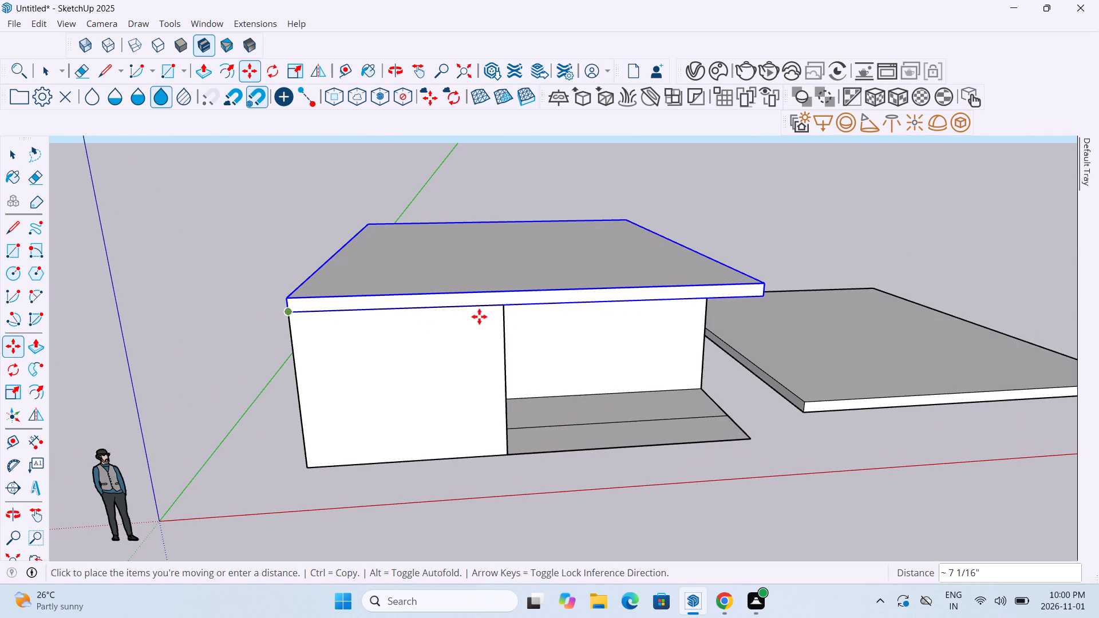
click(843, 278)
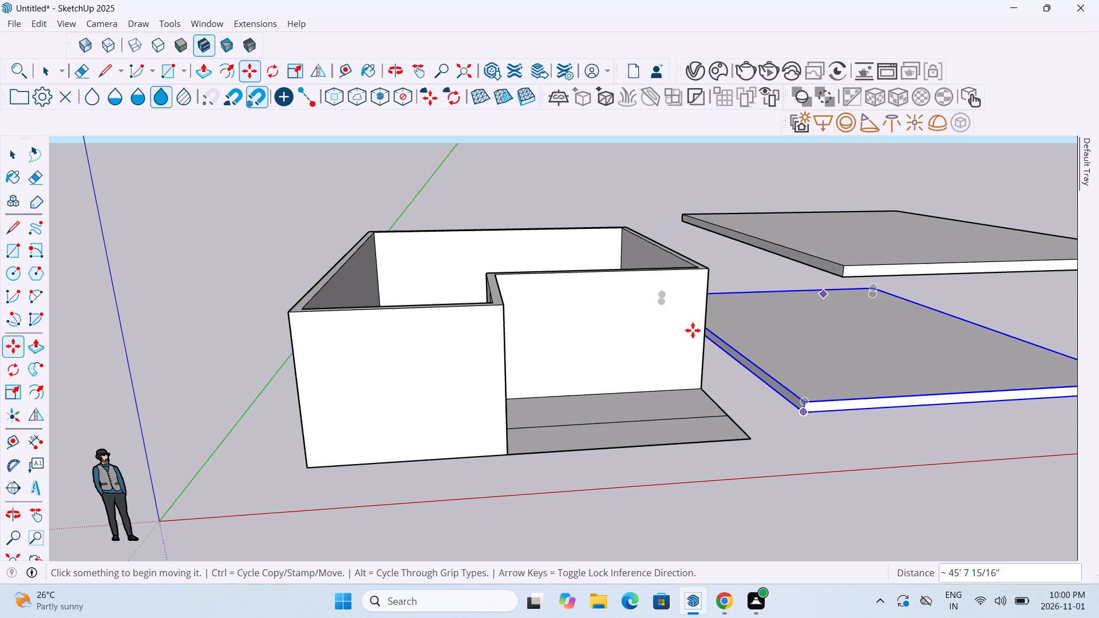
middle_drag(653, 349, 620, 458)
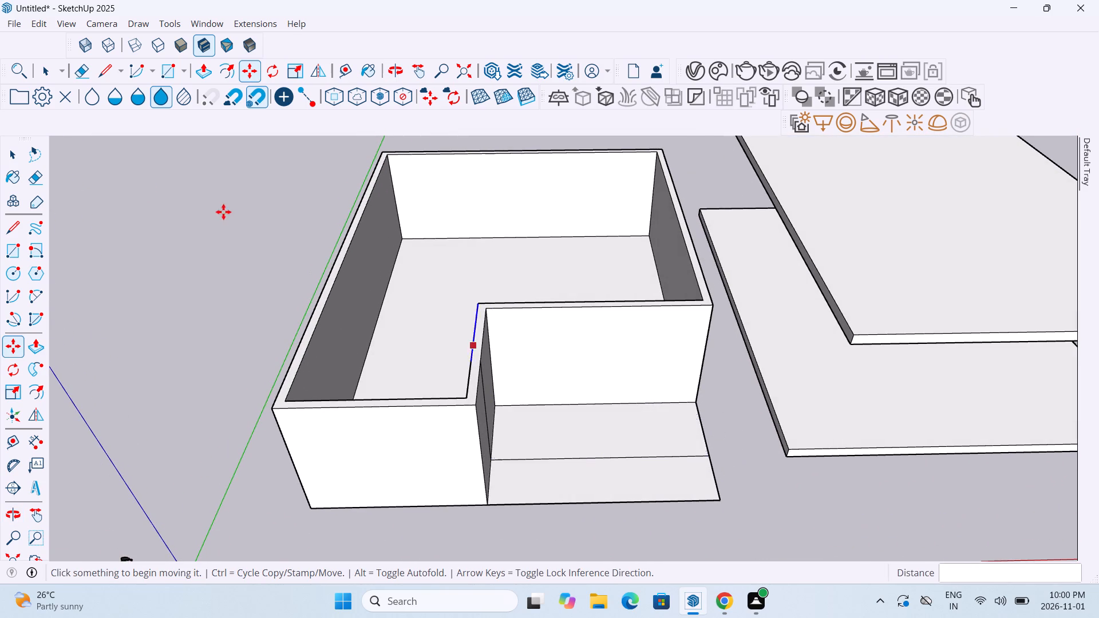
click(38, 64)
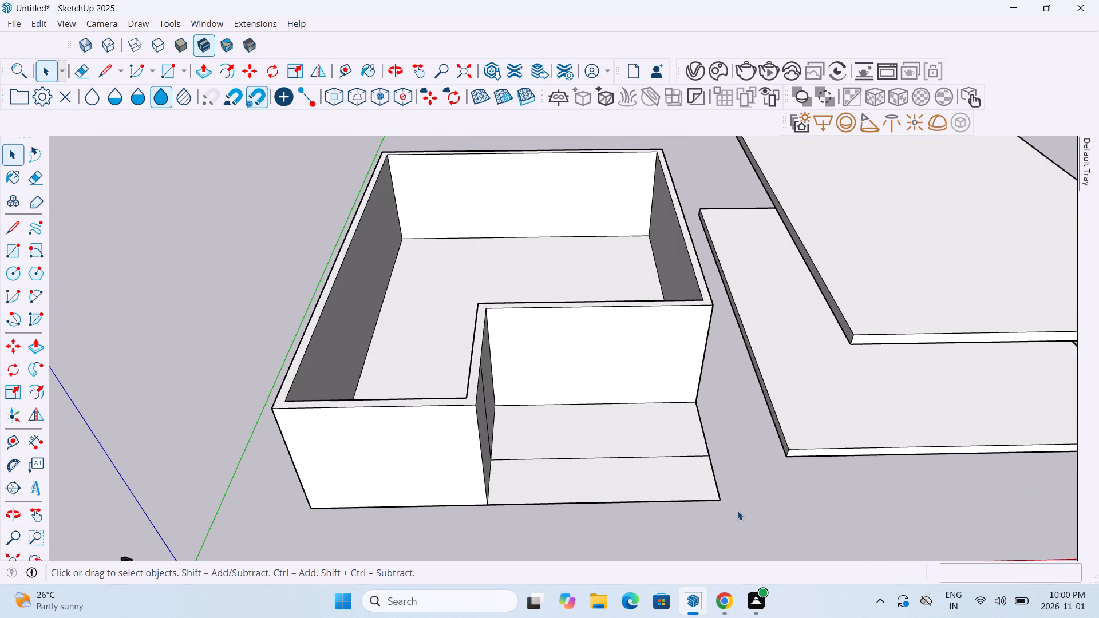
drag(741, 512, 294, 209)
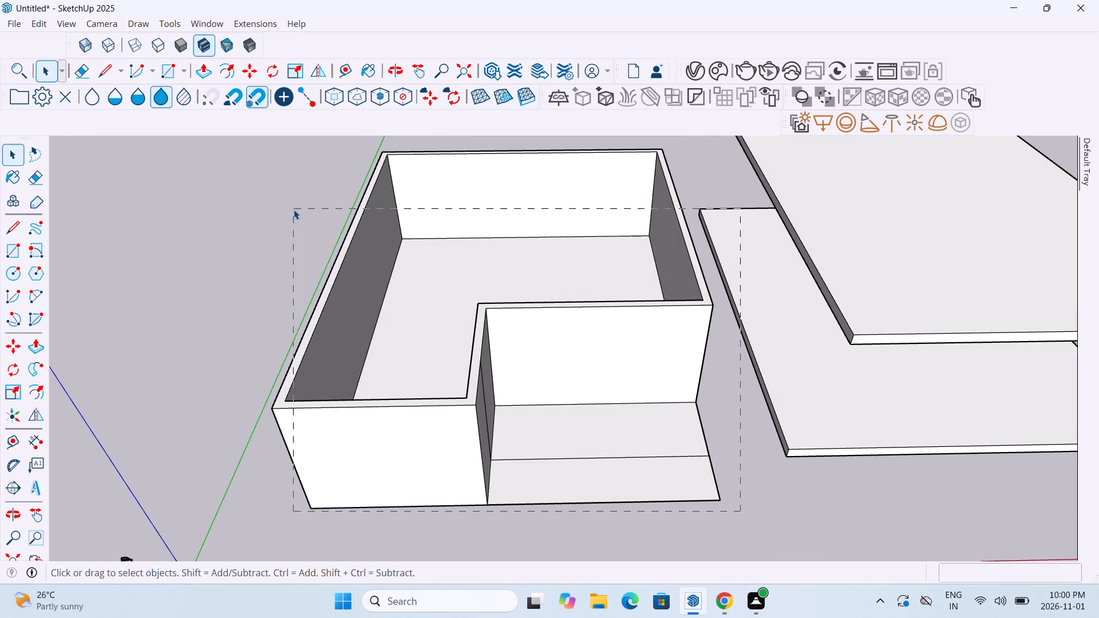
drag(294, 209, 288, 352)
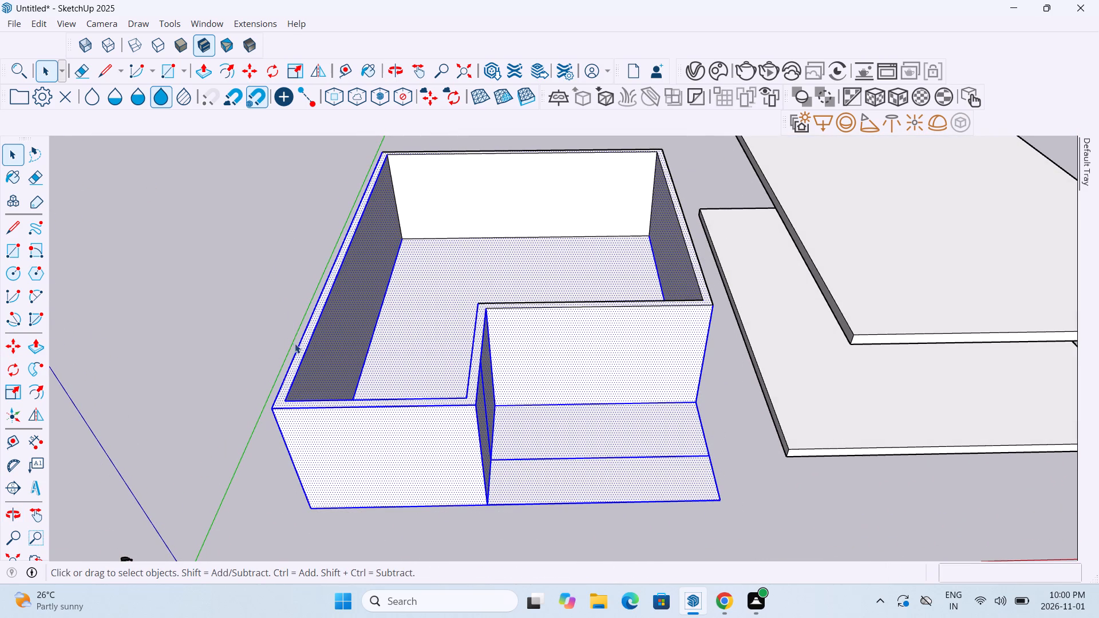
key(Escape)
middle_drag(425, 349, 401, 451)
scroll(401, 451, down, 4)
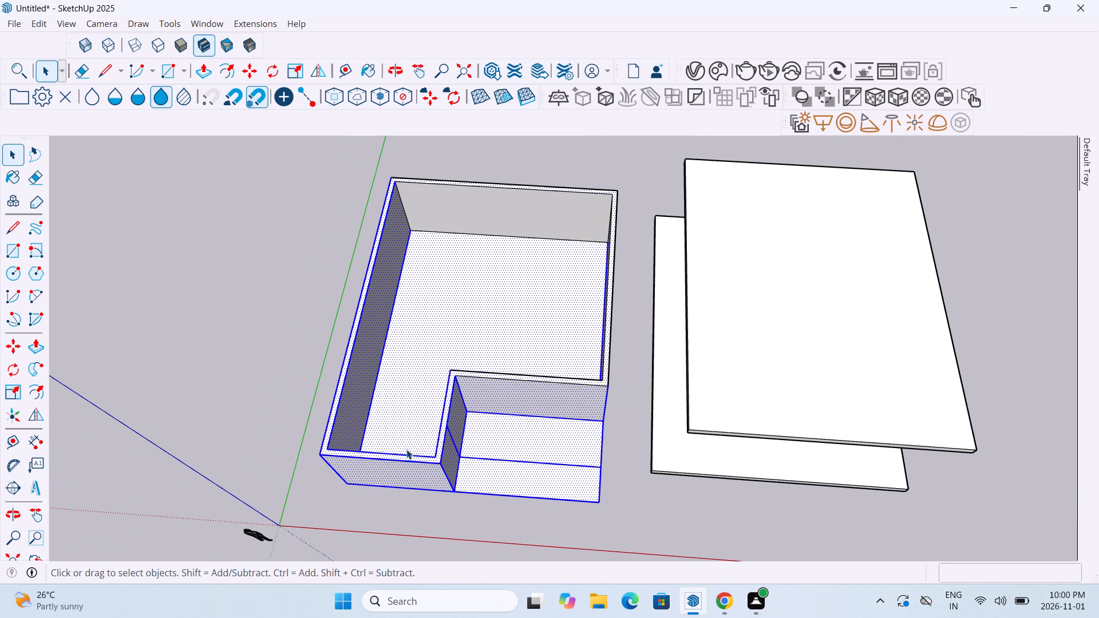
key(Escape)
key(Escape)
Make the floor face of the main room inside the walls a group.
drag(389, 159, 460, 418)
drag(460, 418, 616, 525)
right_click(518, 267)
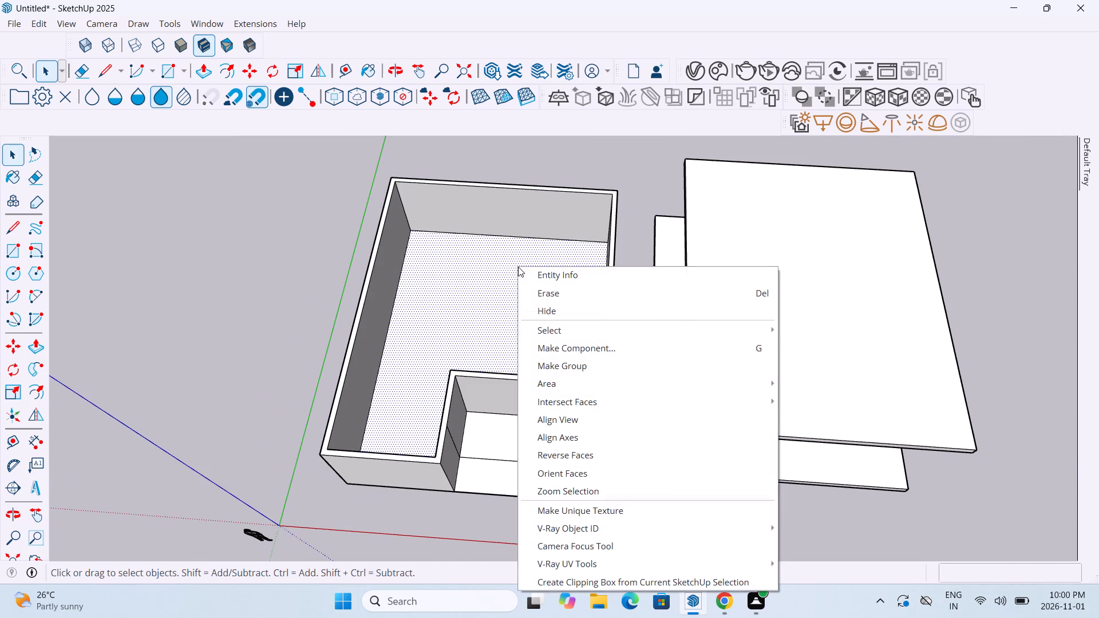
click(558, 373)
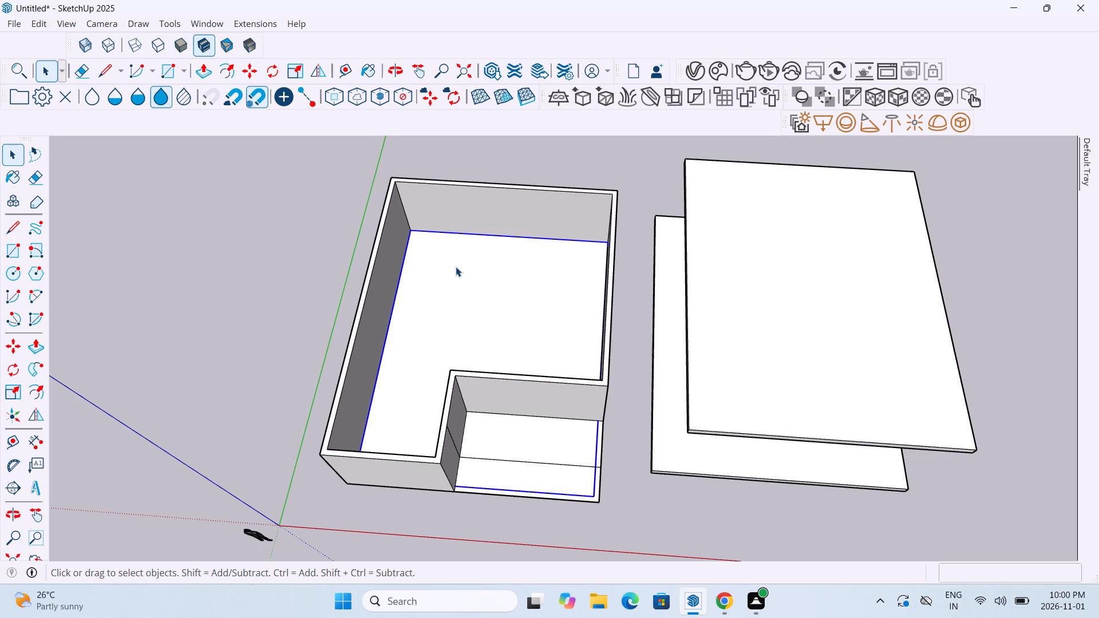
Select the whole building, including its walls and floor group, and make it a single group.
drag(468, 153, 338, 468)
drag(338, 468, 338, 469)
right_click(450, 252)
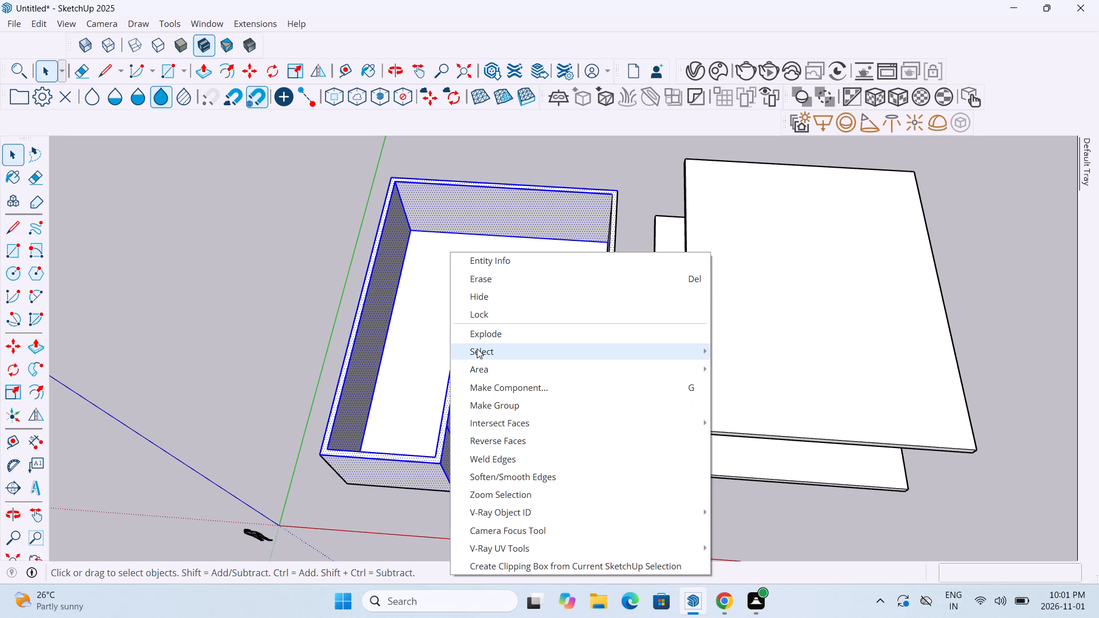
click(483, 405)
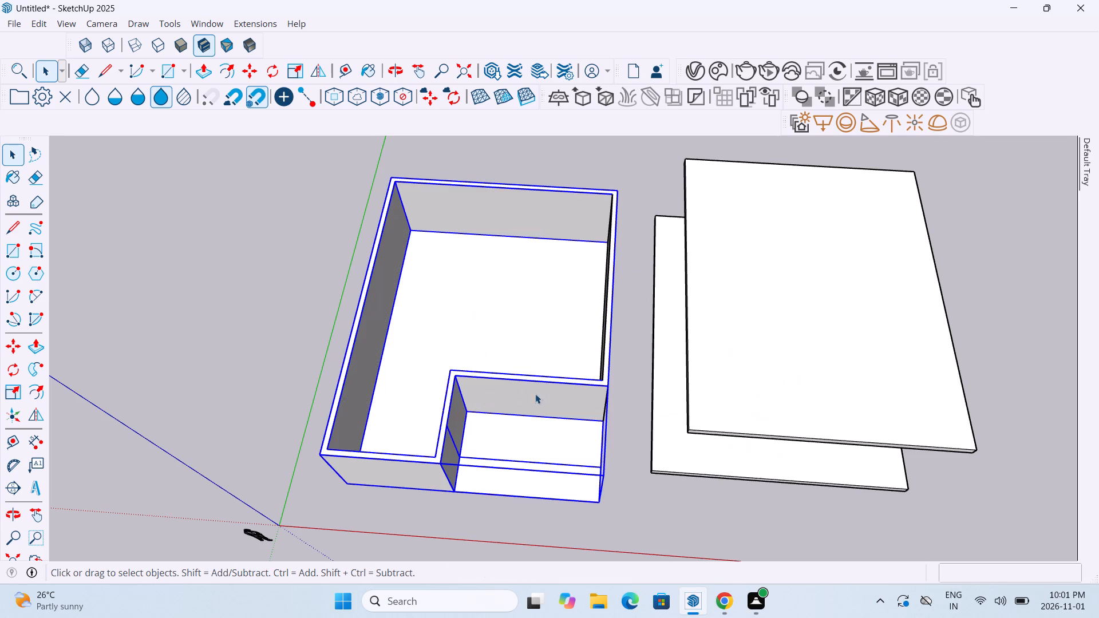
click(575, 394)
key(Escape)
key(Escape)
key(Escape)
Copy the building group about 101' 9" along to the far side of the two slabs.
key(m)
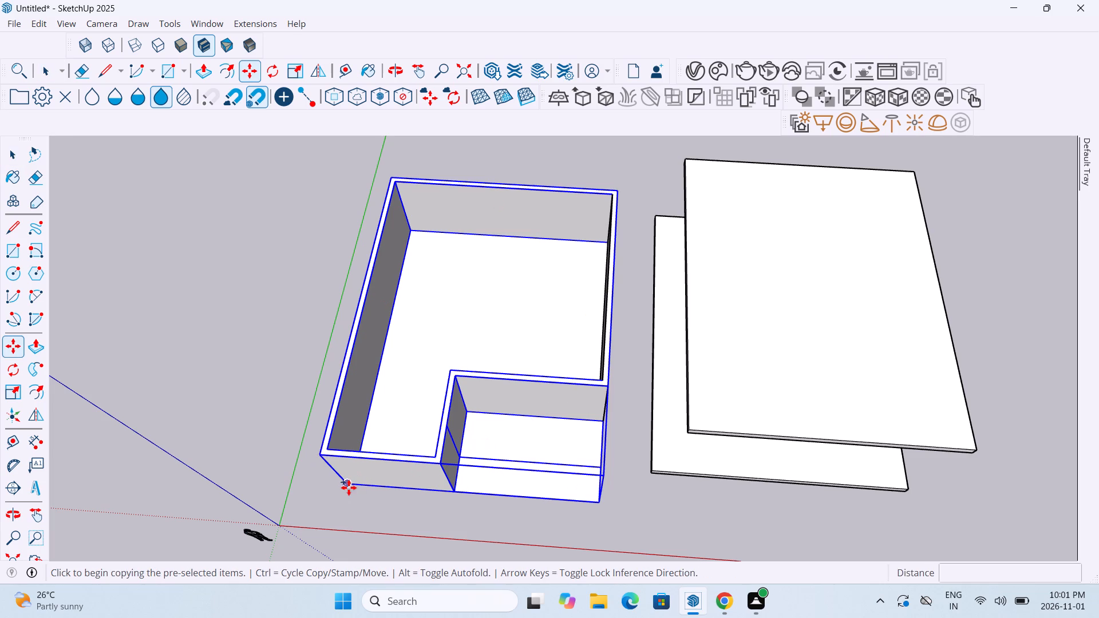
click(349, 488)
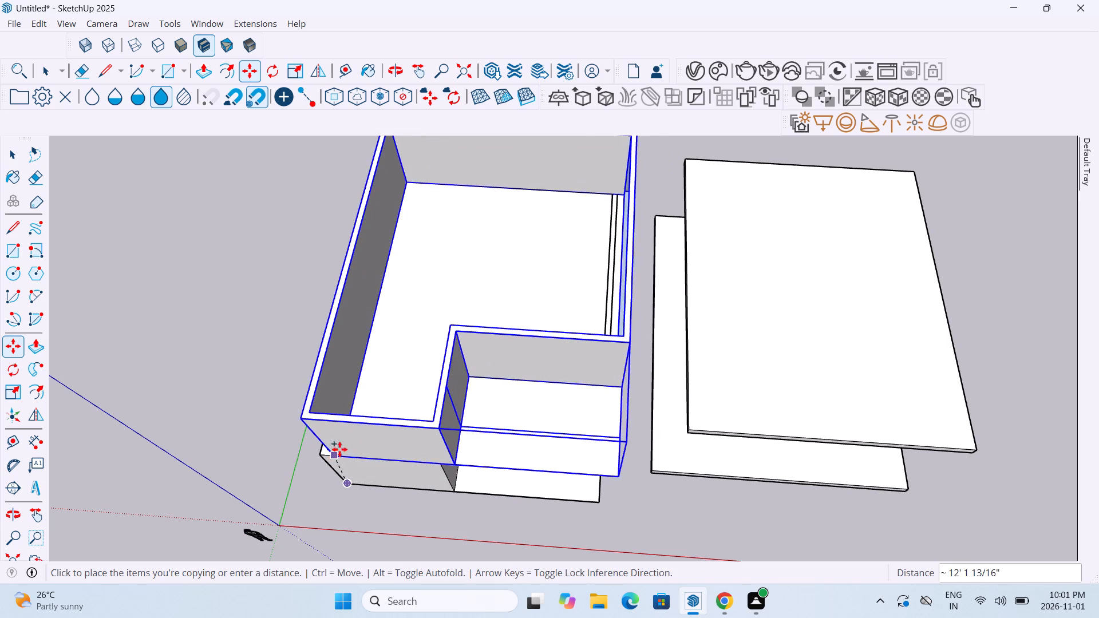
scroll(615, 424, down, 6)
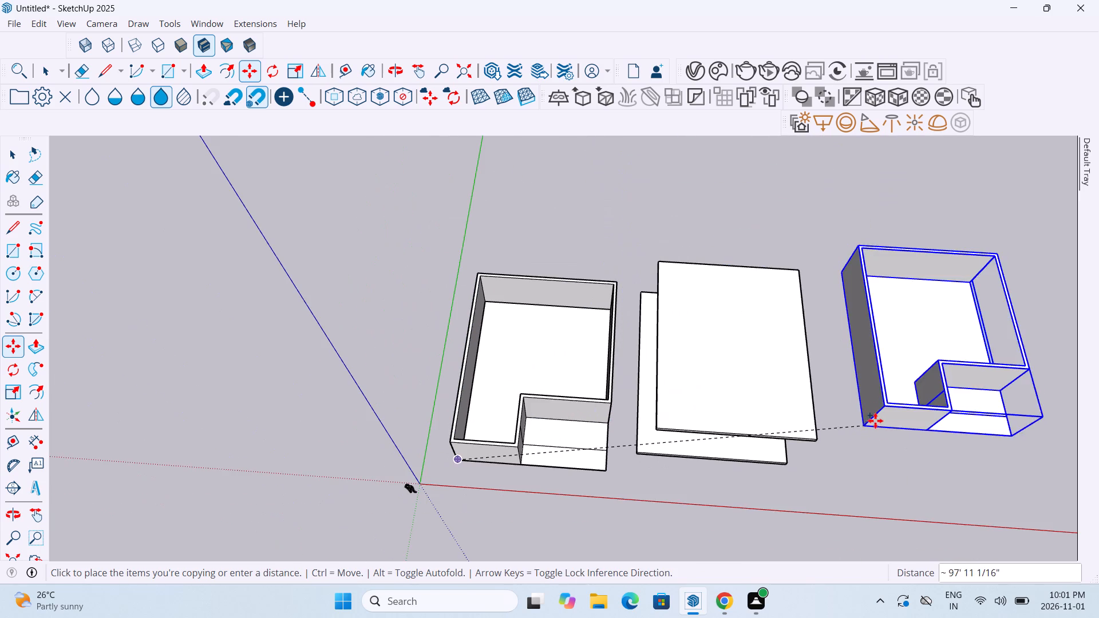
click(877, 419)
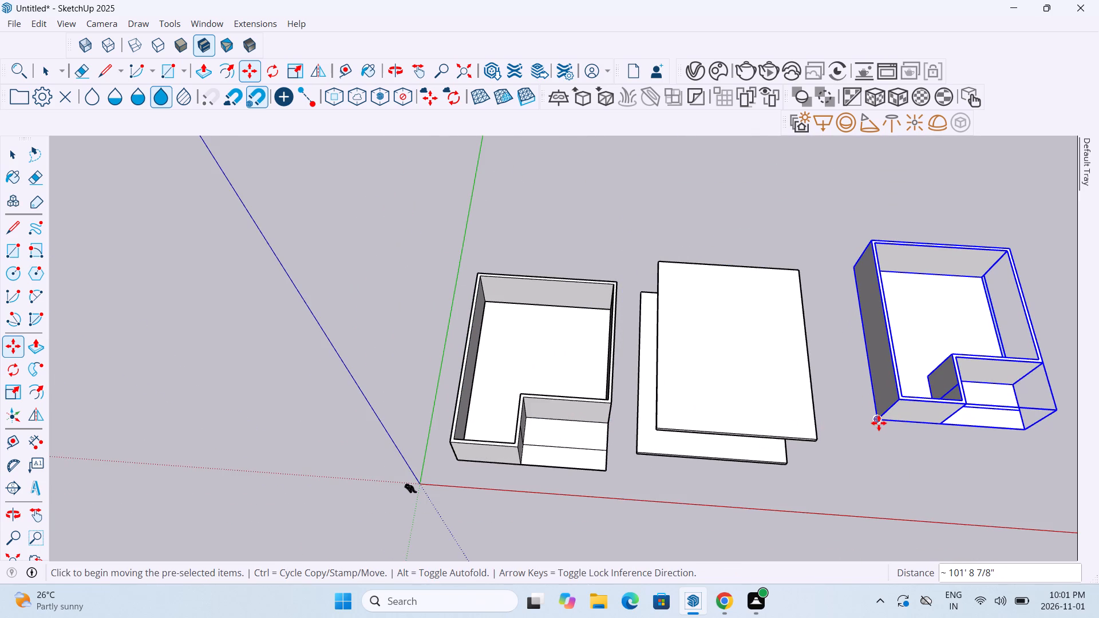
Copy the building group about 67' 7" to behind the slabs, and that copy about 51' along the red axis behind the original building.
click(879, 422)
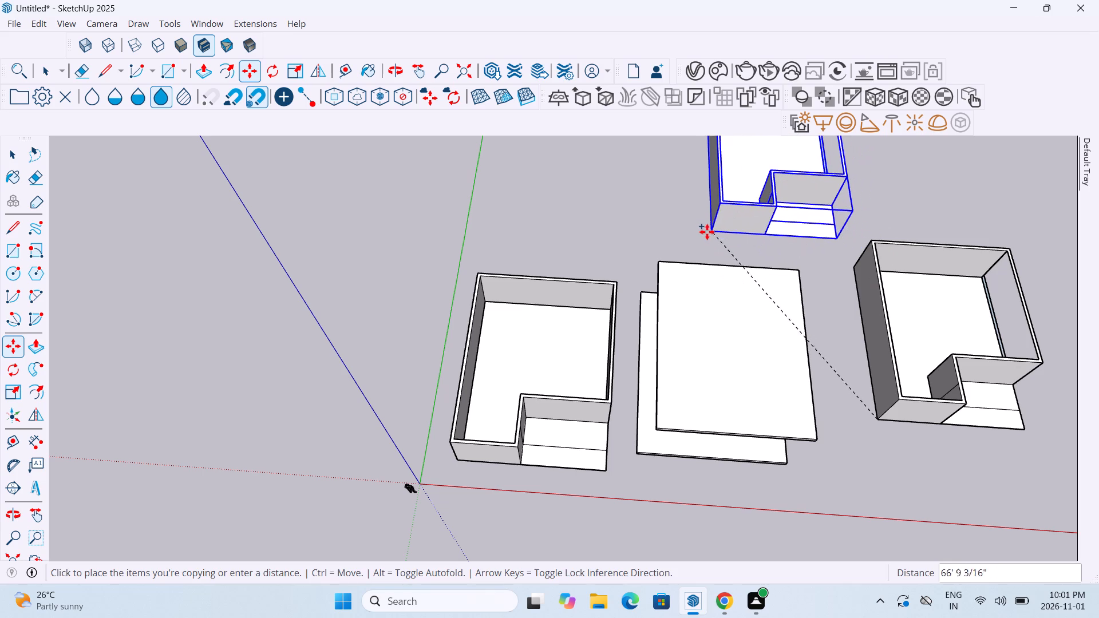
click(701, 234)
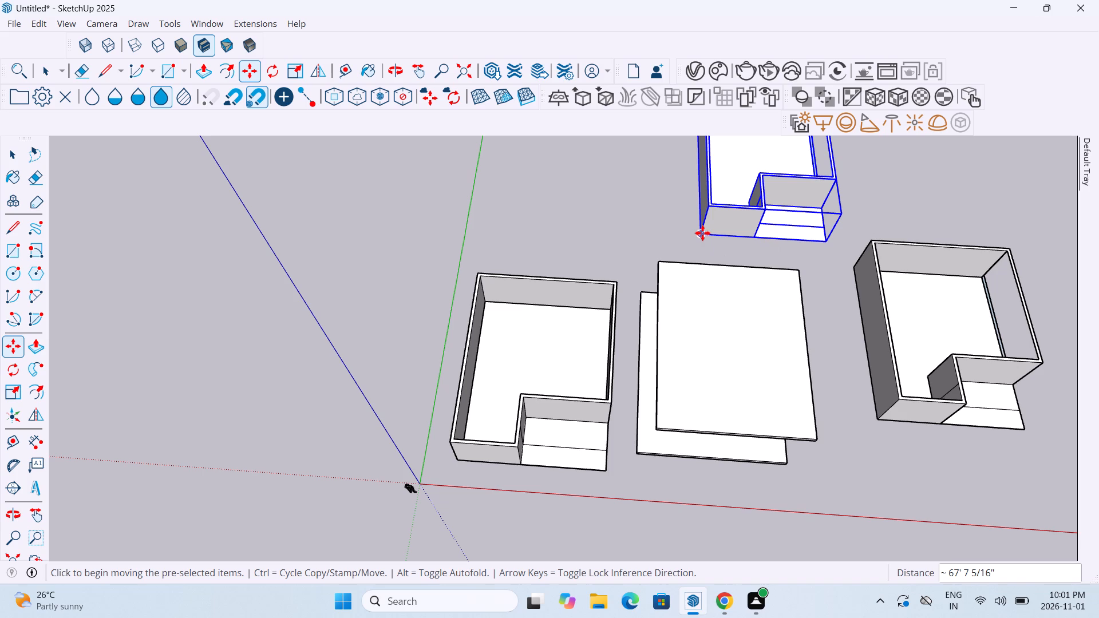
click(700, 234)
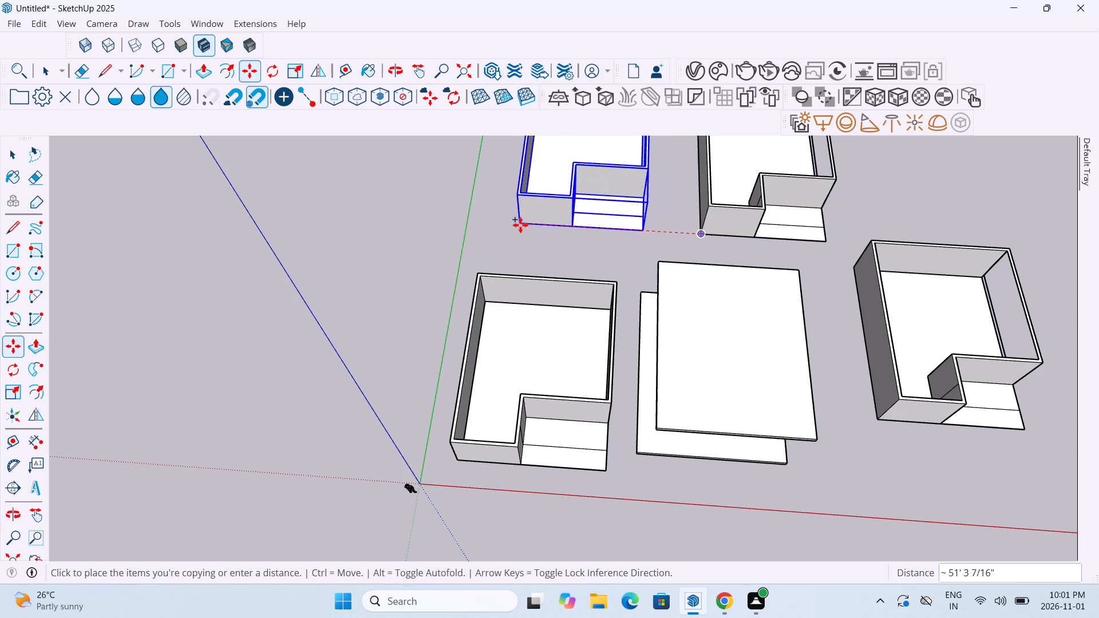
click(520, 225)
key(Escape)
key(Escape)
key(Escape)
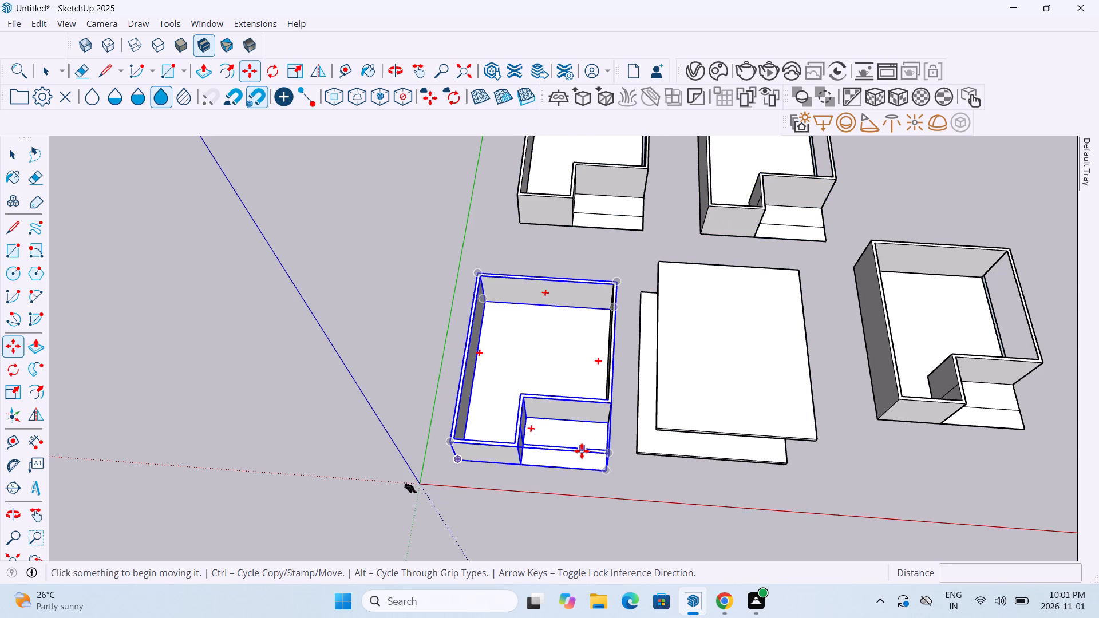
key(Escape)
Explode the original building group and the floor group nested inside it.
right_click(569, 377)
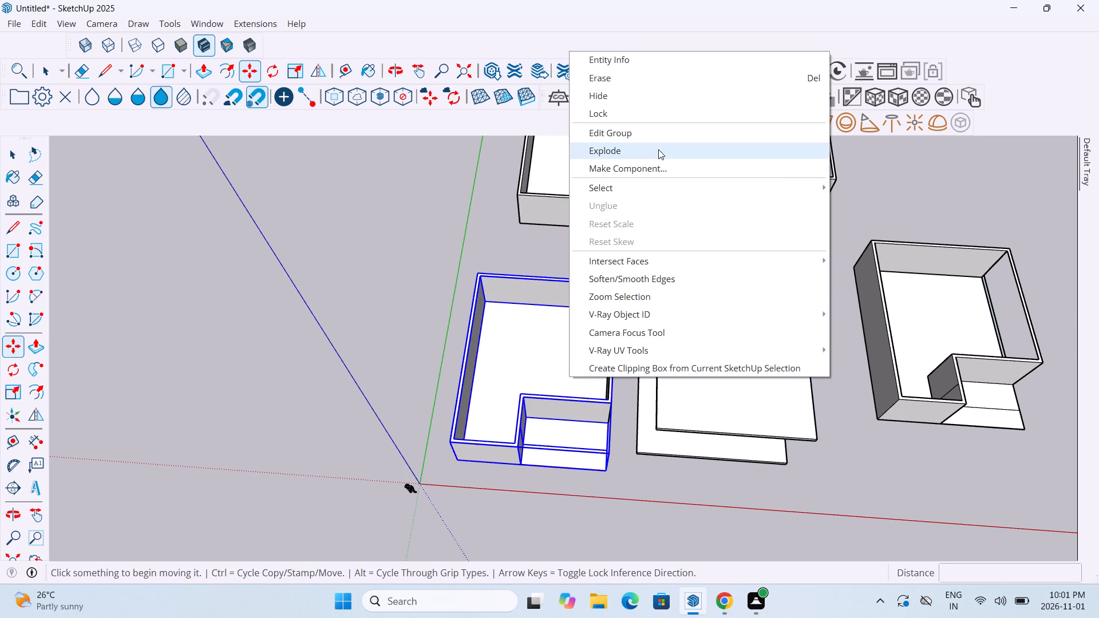
click(658, 149)
right_click(557, 359)
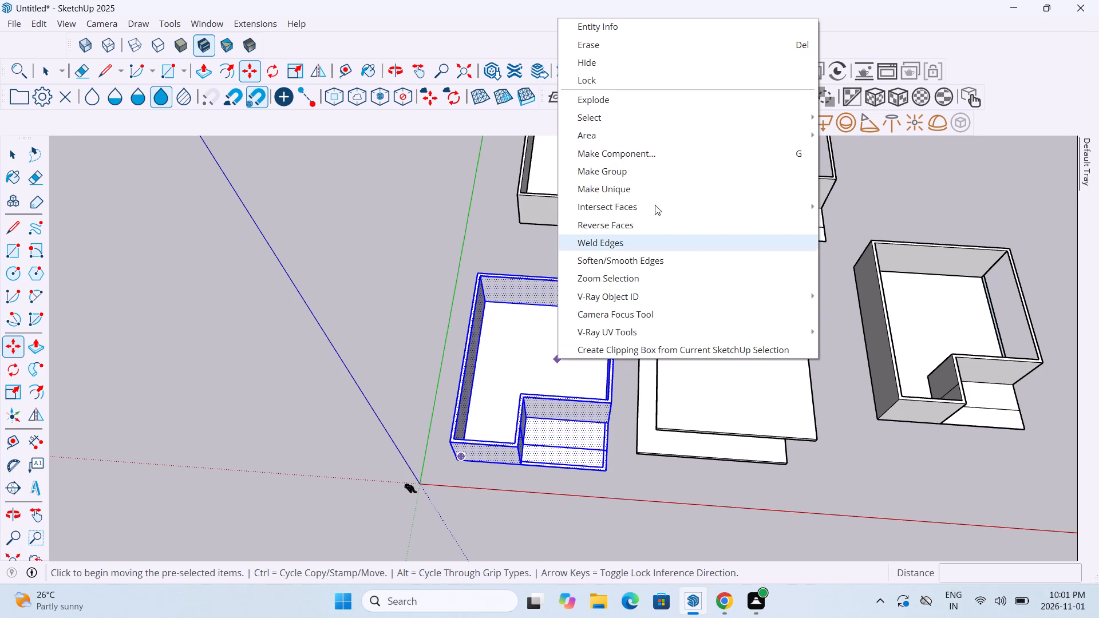
click(695, 103)
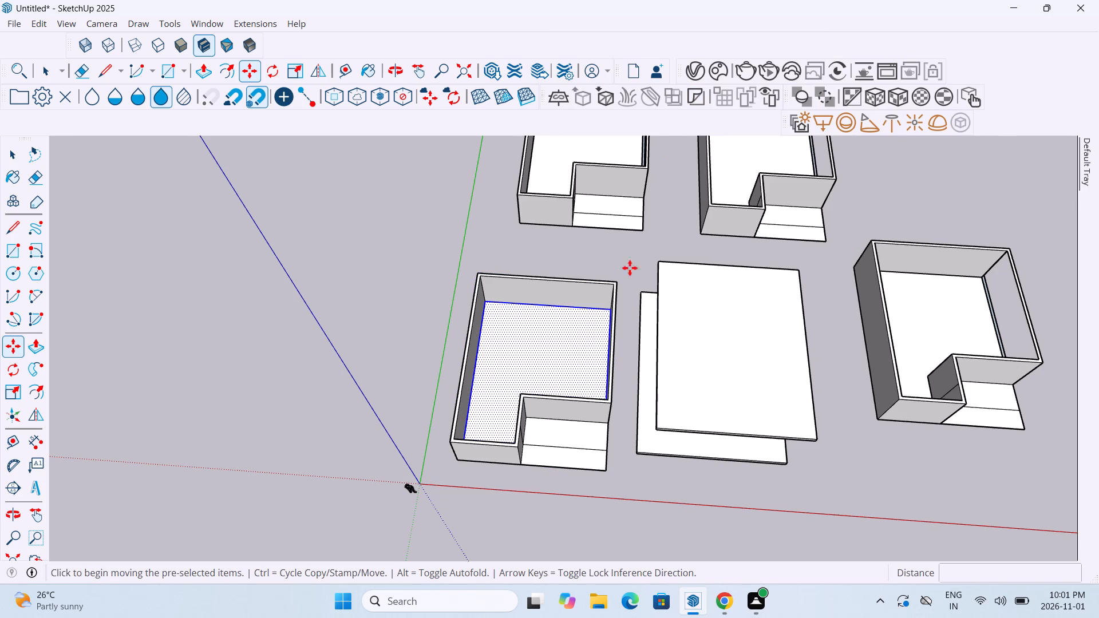
right_click(571, 345)
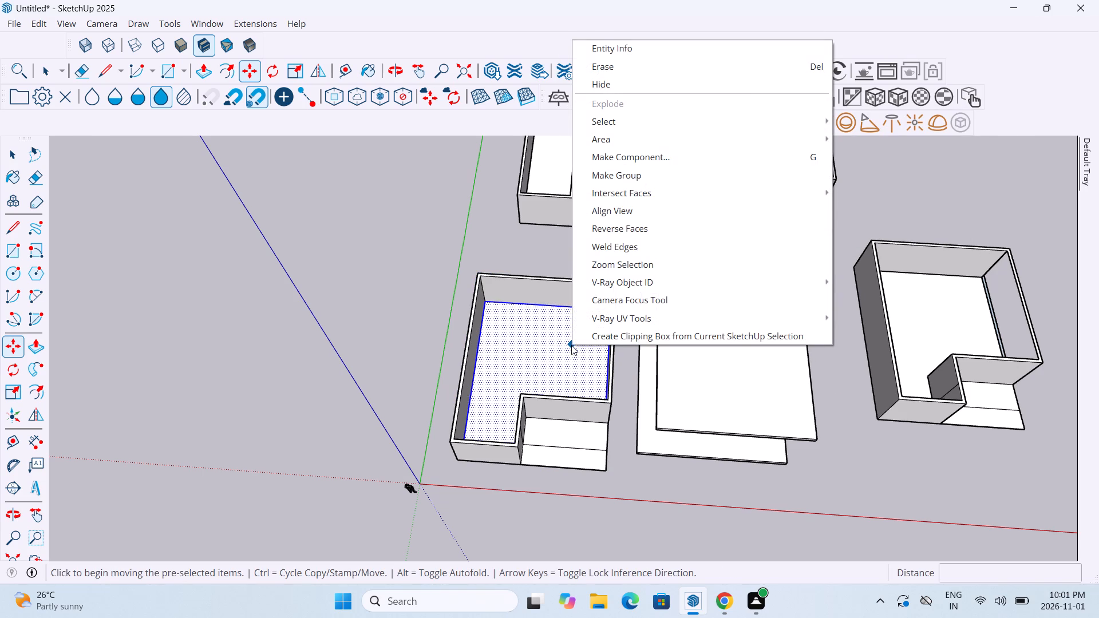
key(Escape)
key(Escape)
key(Escape)
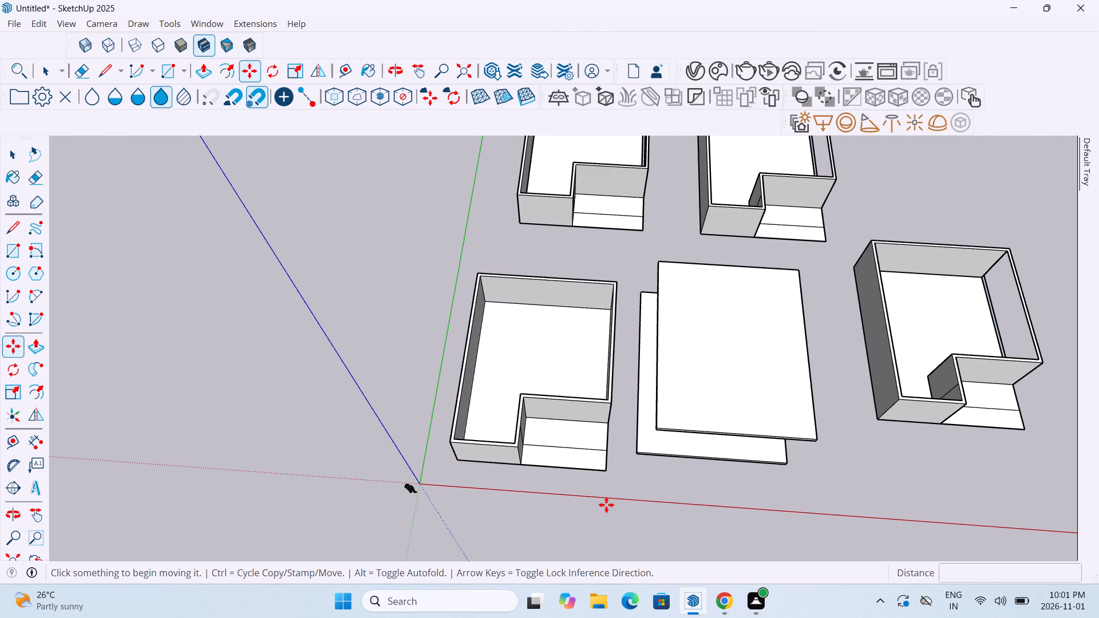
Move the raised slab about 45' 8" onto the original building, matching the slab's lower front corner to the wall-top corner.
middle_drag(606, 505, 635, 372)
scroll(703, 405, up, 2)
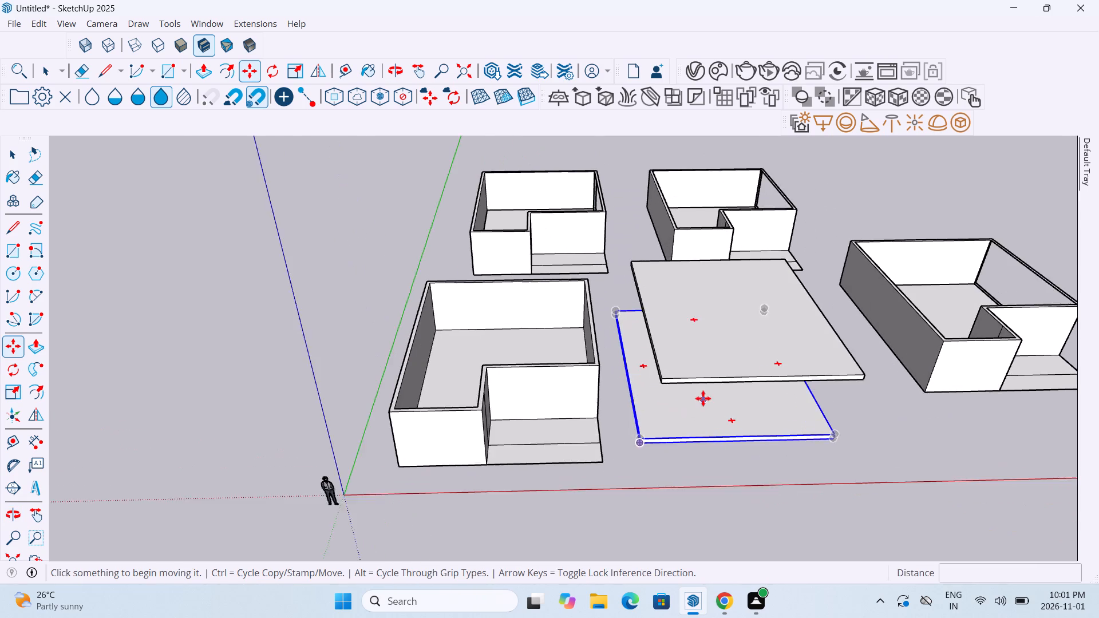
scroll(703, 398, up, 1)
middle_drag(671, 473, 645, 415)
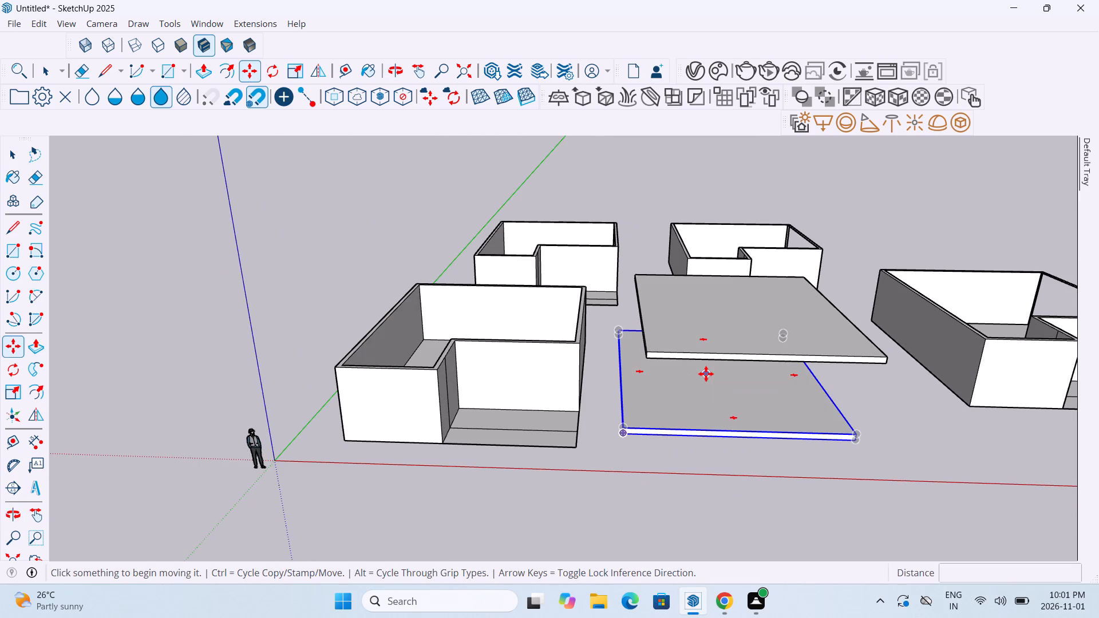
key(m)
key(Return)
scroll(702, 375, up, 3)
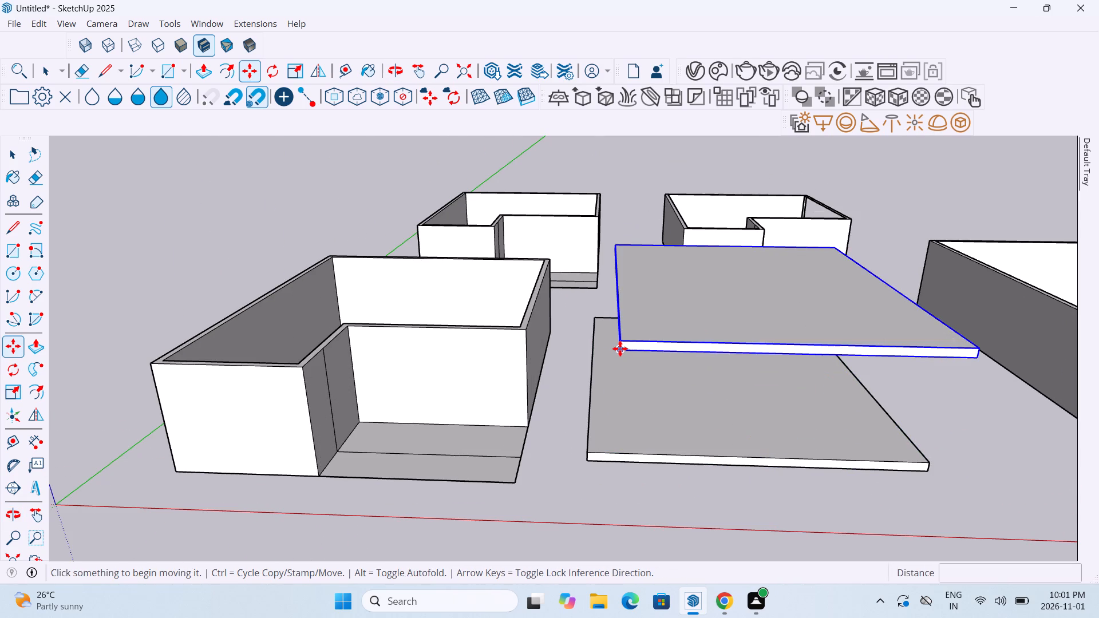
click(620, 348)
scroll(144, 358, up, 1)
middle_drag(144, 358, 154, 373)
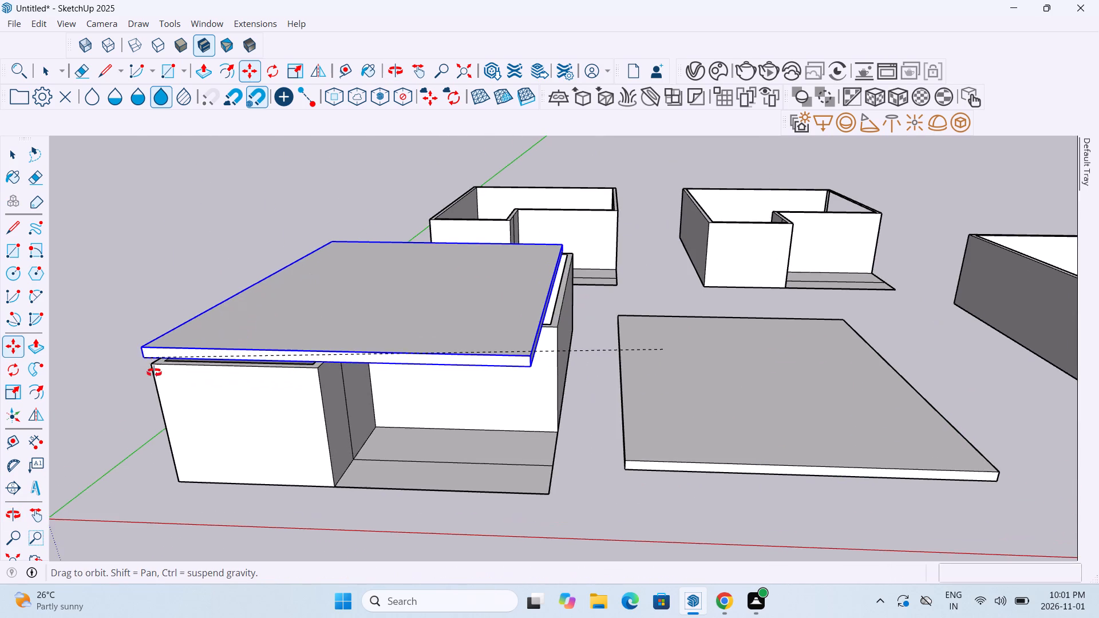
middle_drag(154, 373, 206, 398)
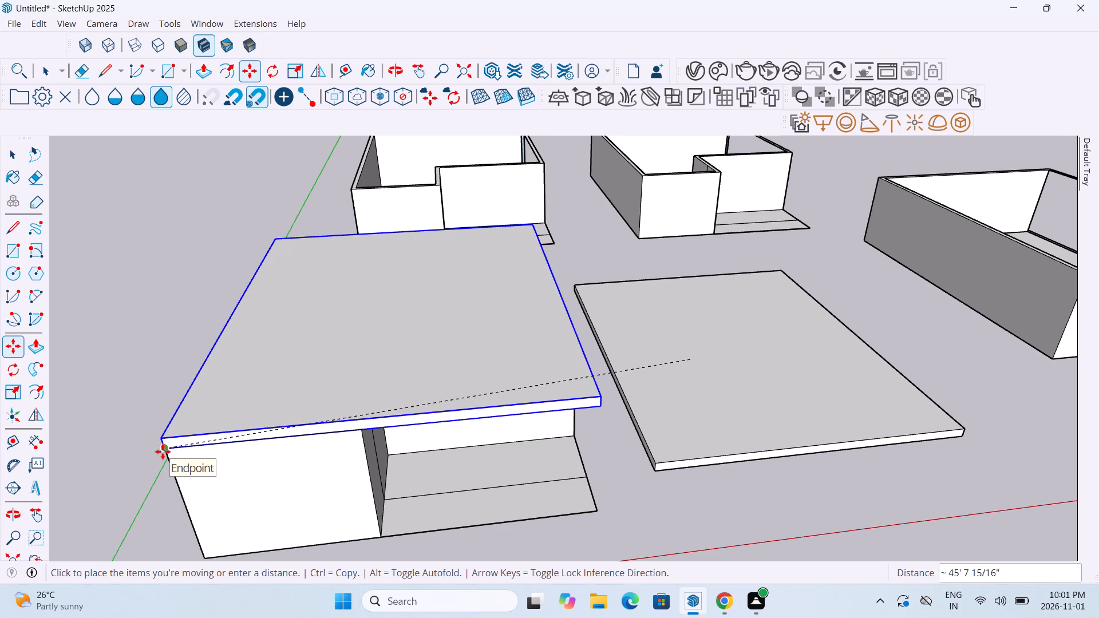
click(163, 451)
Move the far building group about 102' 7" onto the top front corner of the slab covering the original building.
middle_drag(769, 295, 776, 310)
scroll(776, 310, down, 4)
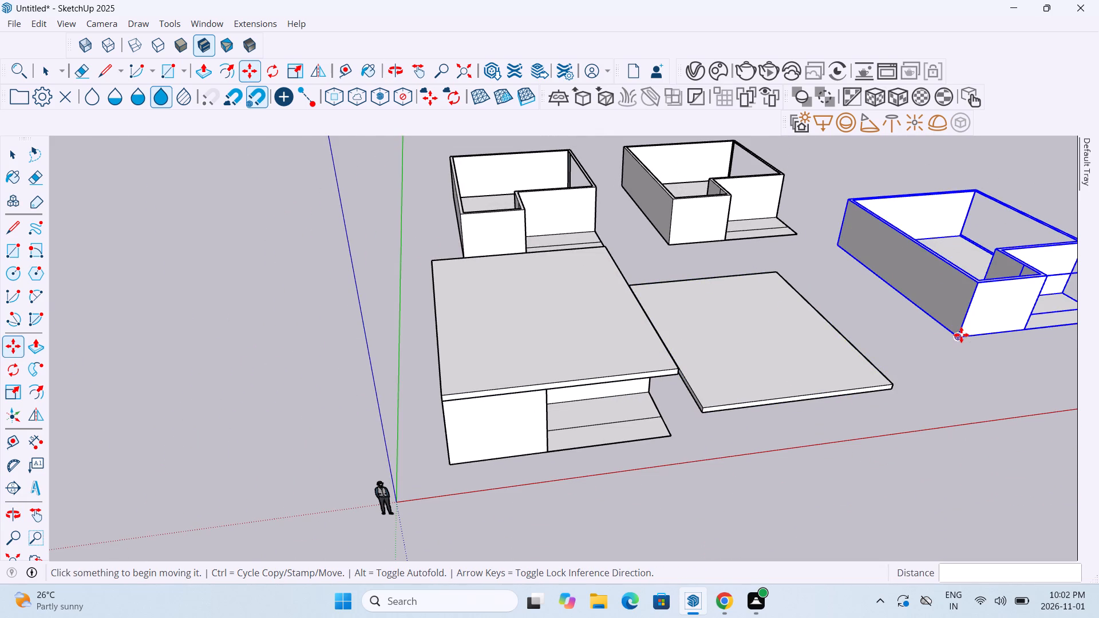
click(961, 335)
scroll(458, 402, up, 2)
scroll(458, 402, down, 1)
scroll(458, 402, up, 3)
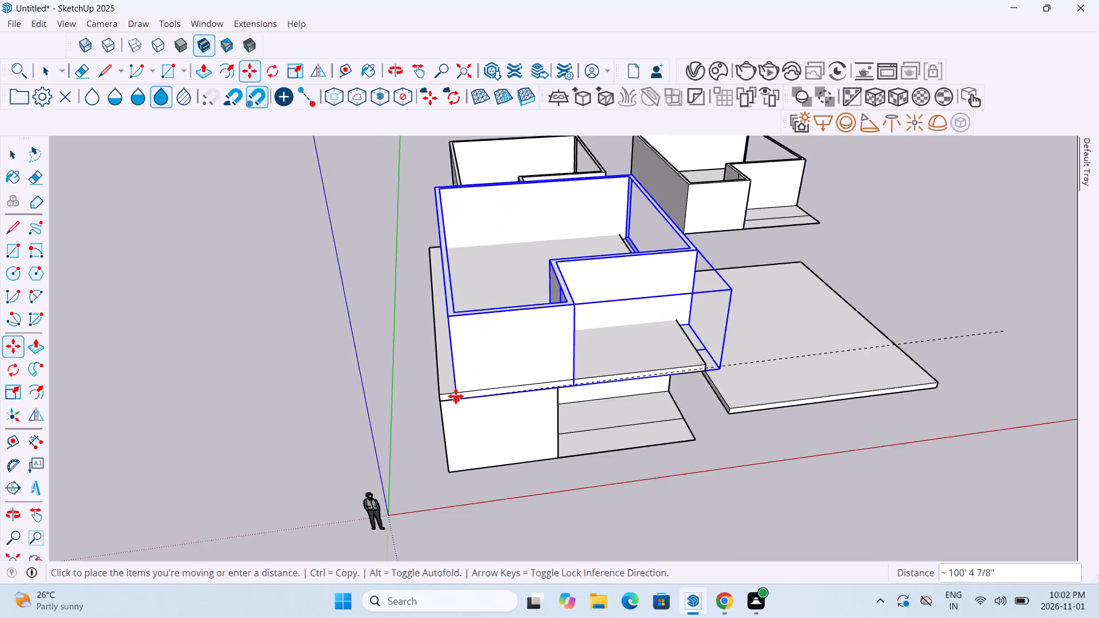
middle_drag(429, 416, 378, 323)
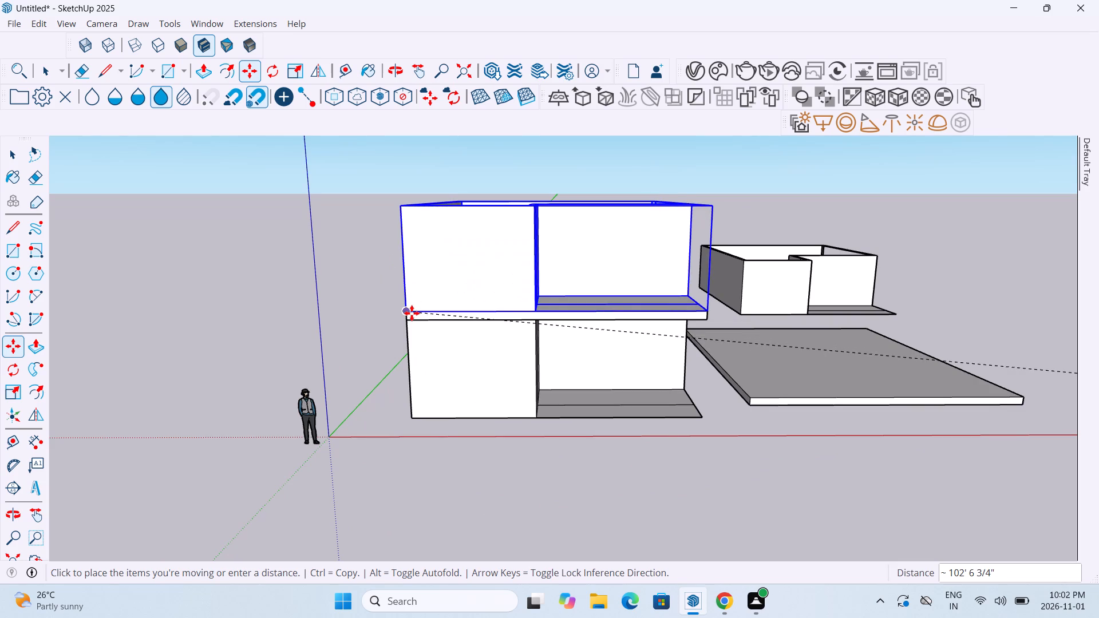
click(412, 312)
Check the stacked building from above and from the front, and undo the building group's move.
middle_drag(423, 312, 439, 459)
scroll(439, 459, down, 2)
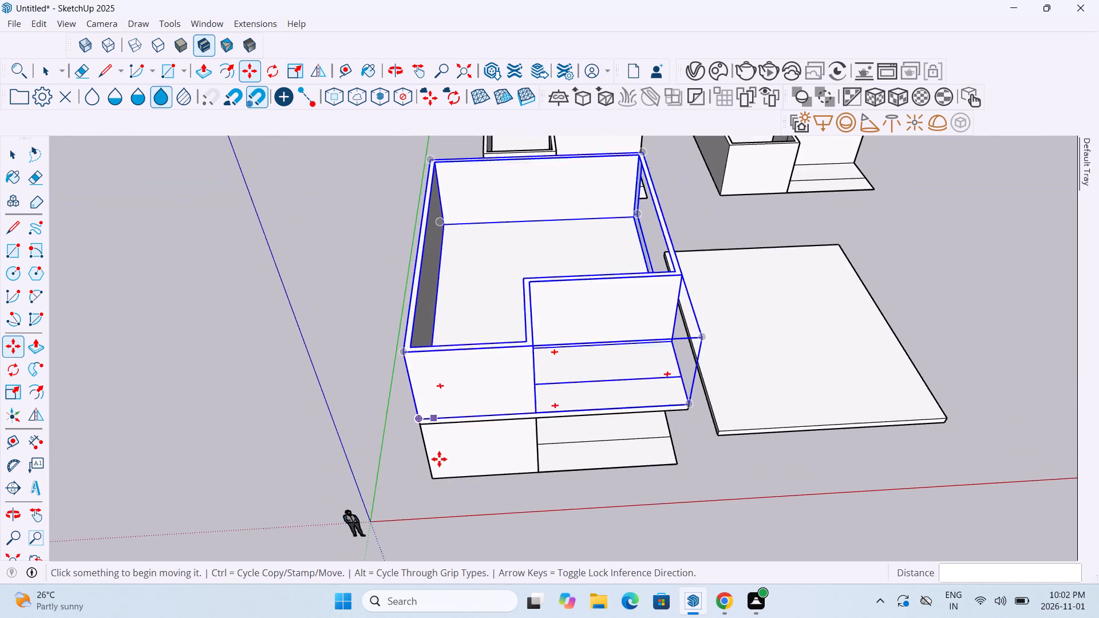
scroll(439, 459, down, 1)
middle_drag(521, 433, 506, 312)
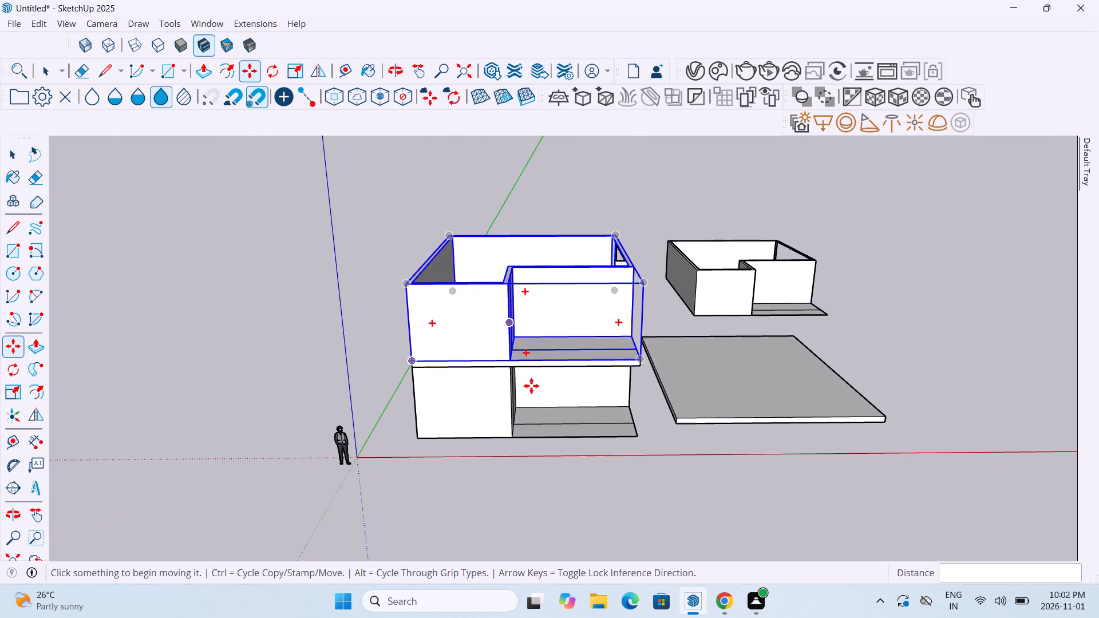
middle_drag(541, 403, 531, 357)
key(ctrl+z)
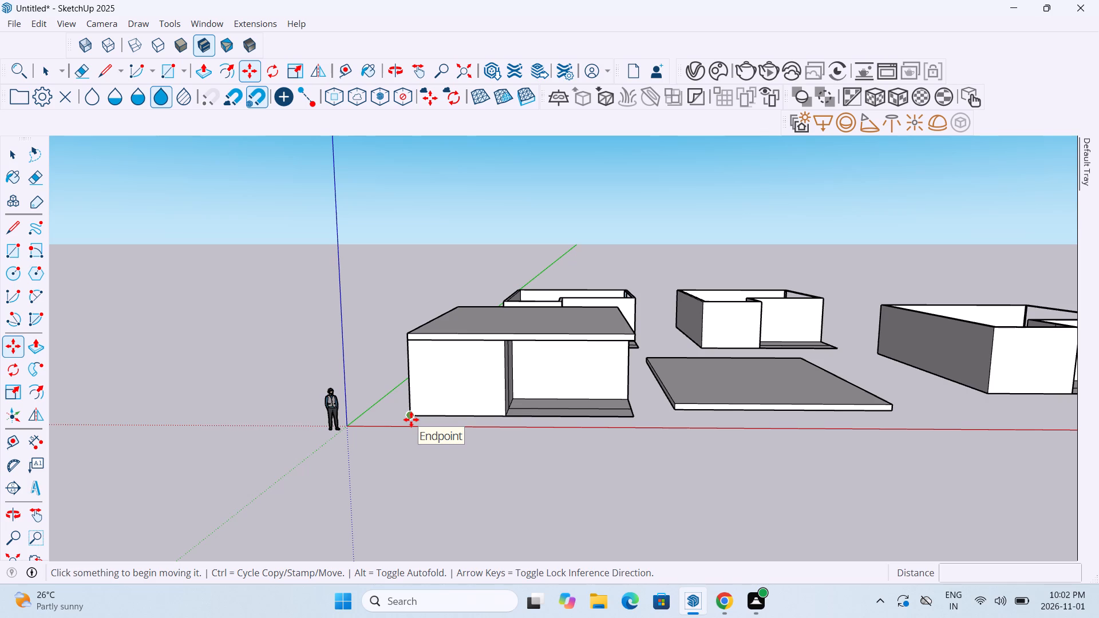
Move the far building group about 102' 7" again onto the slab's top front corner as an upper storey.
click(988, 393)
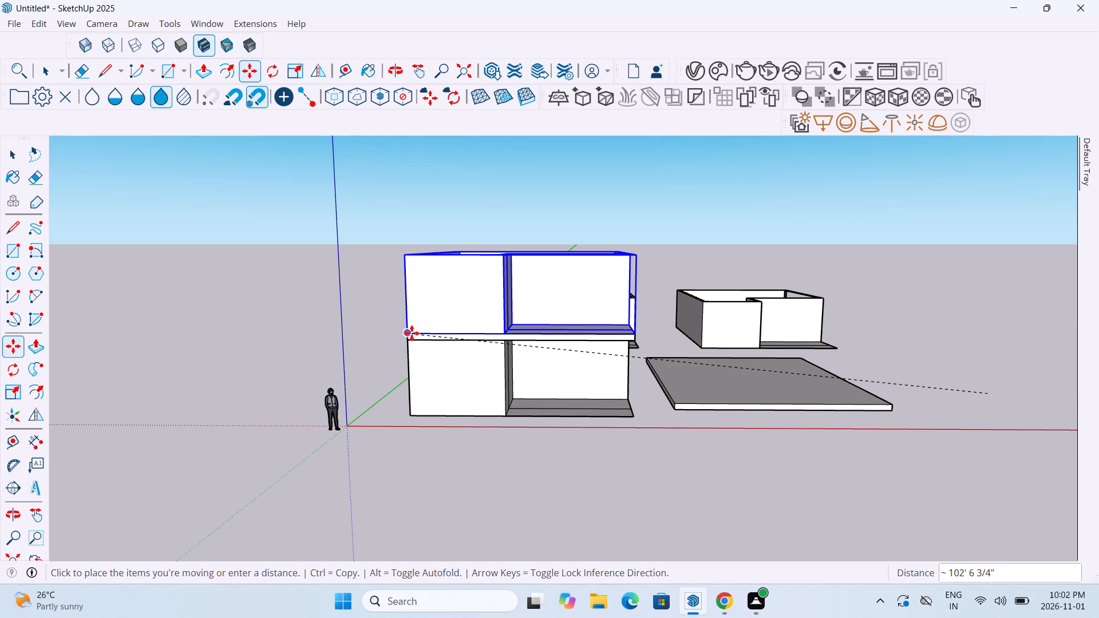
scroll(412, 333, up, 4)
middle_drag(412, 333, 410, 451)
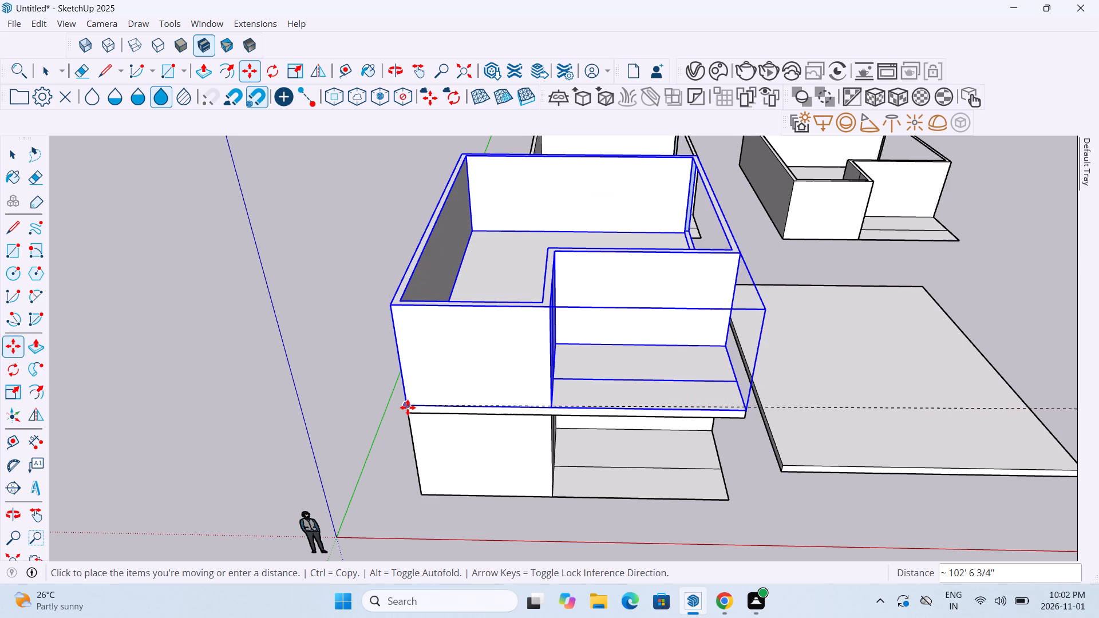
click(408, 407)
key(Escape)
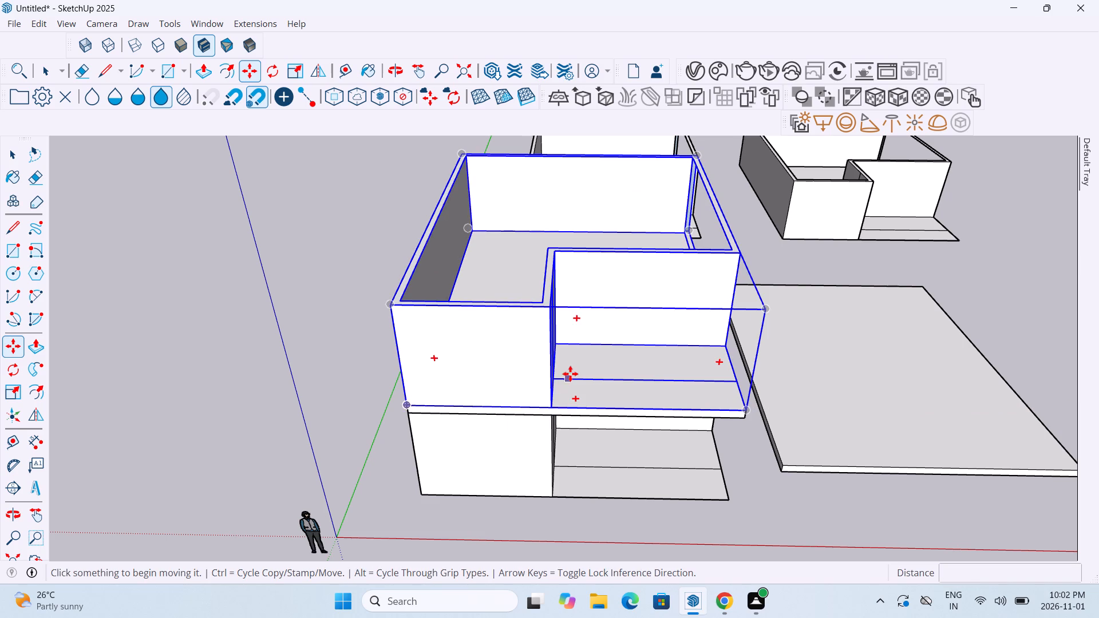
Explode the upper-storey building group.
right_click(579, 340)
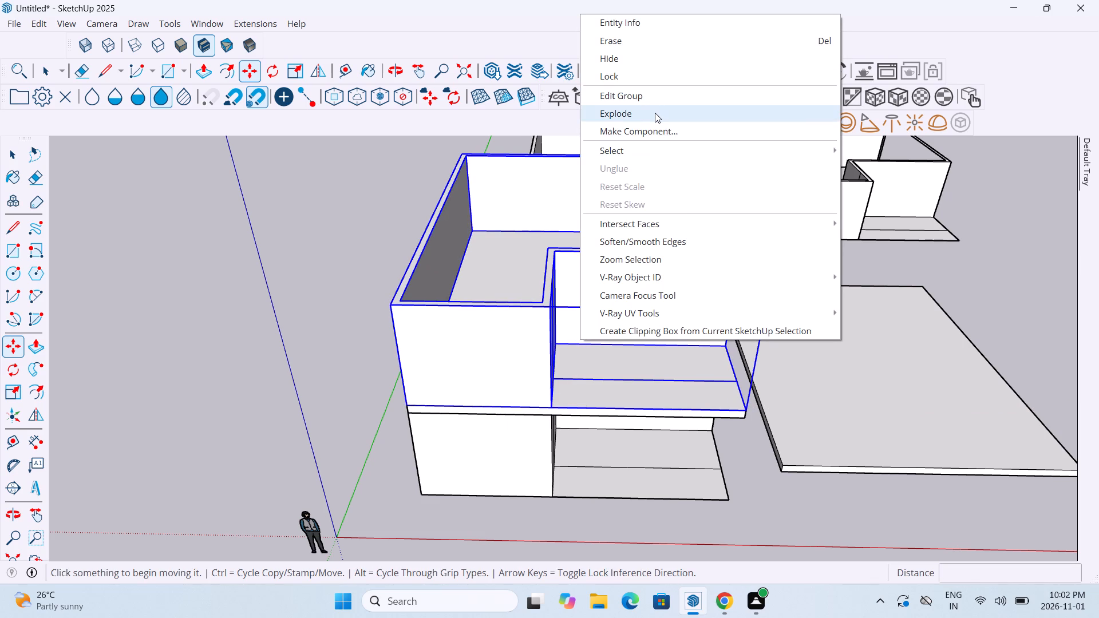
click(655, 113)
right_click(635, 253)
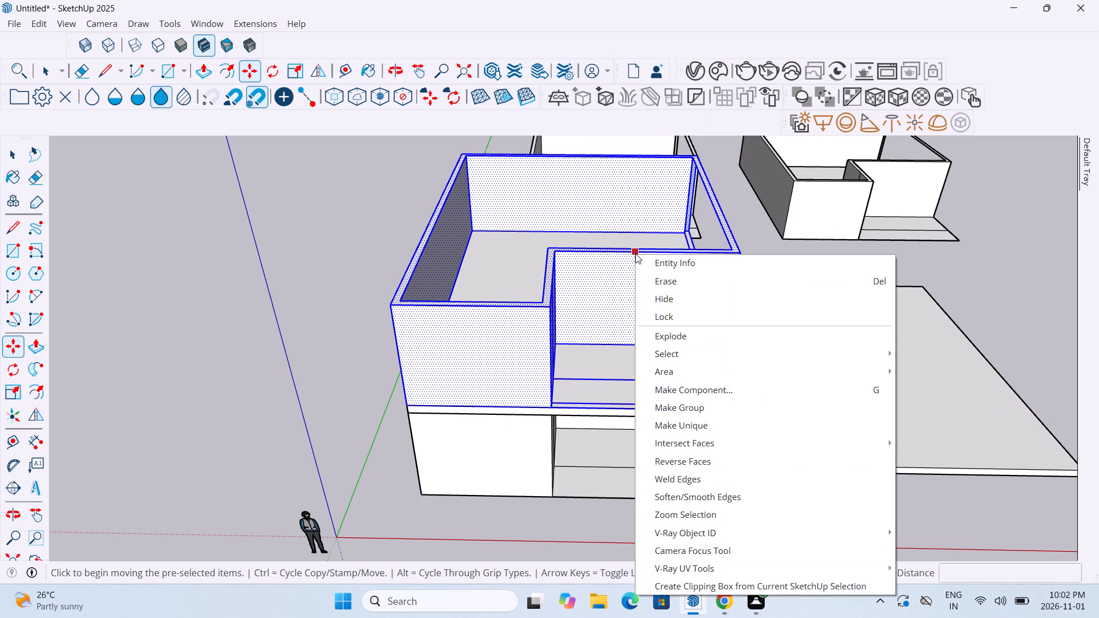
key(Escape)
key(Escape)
Inspect the upper storey by picking individual wall faces and edges and viewing it from several angles.
double_click(615, 264)
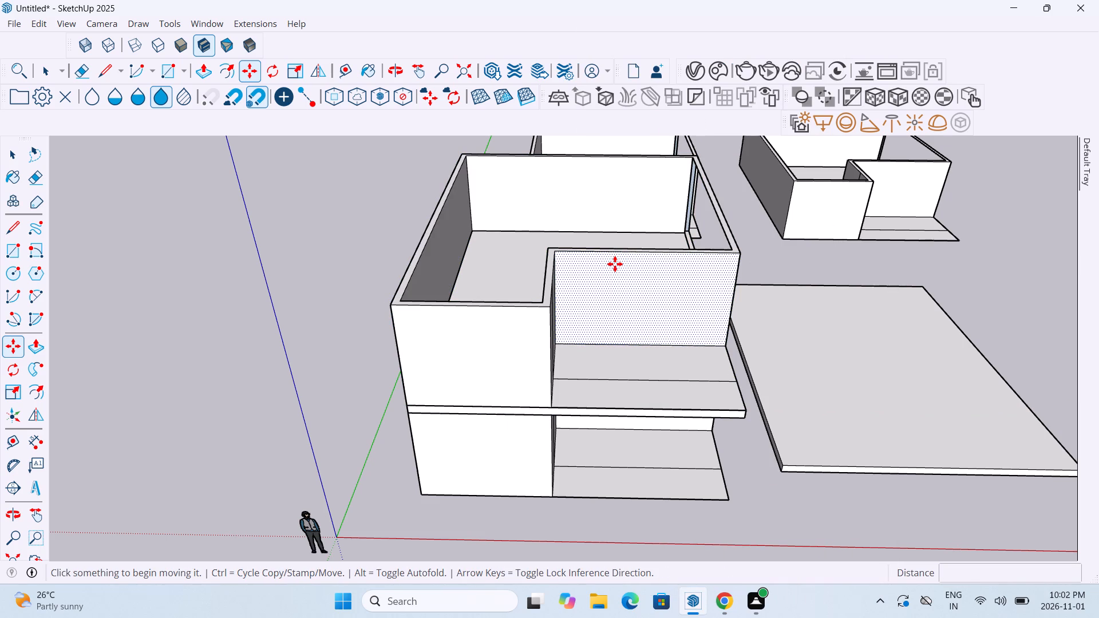
key(Escape)
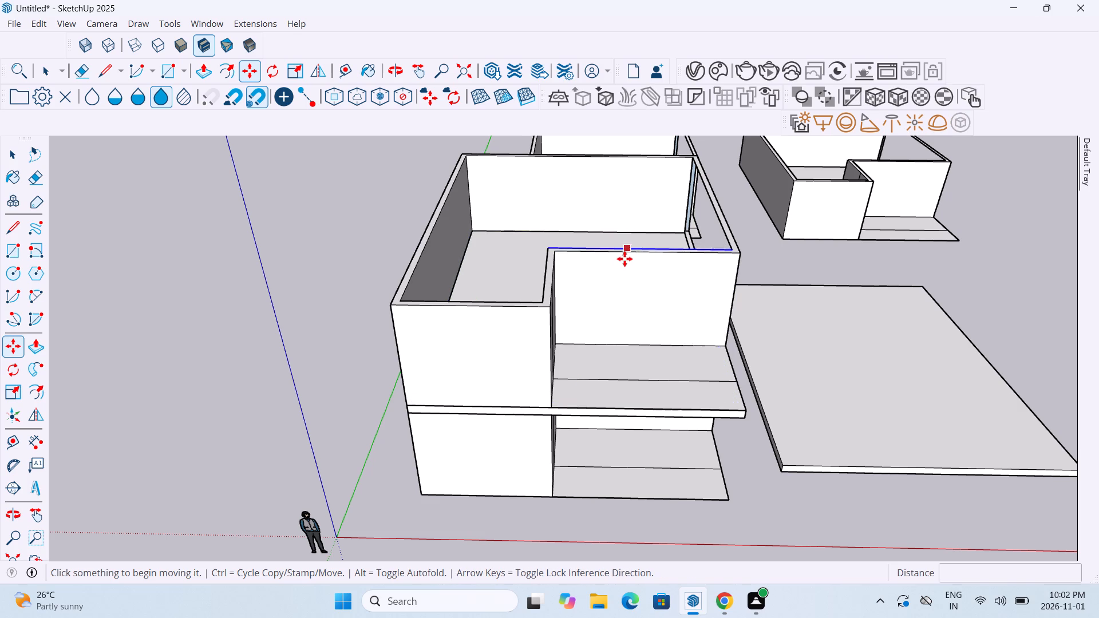
key(Escape)
key(Escape)
middle_drag(623, 264, 634, 377)
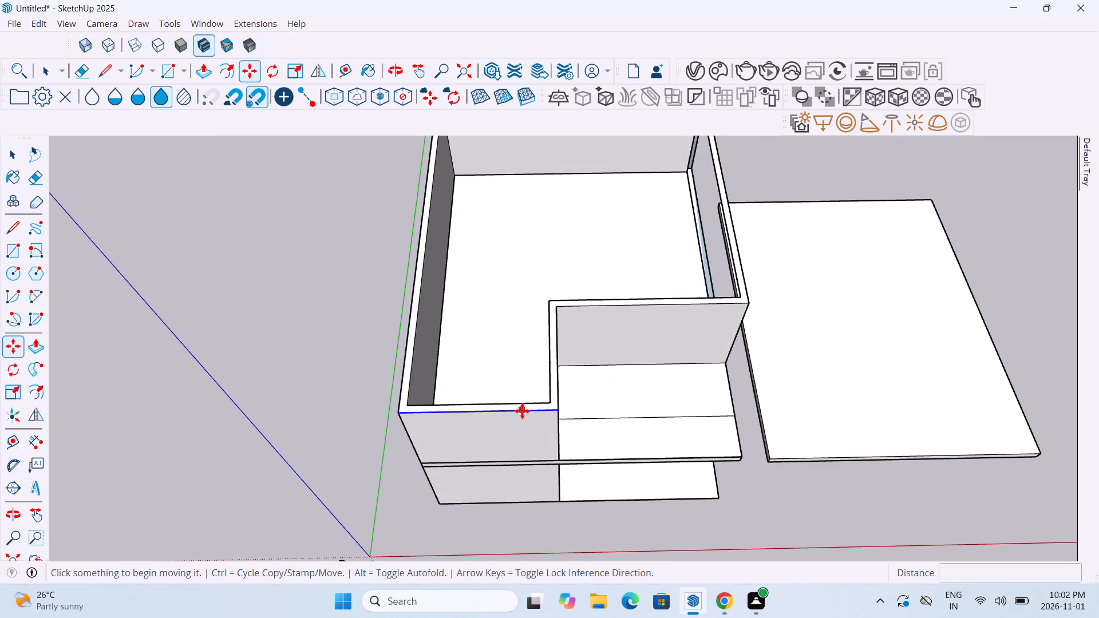
click(522, 411)
key(Escape)
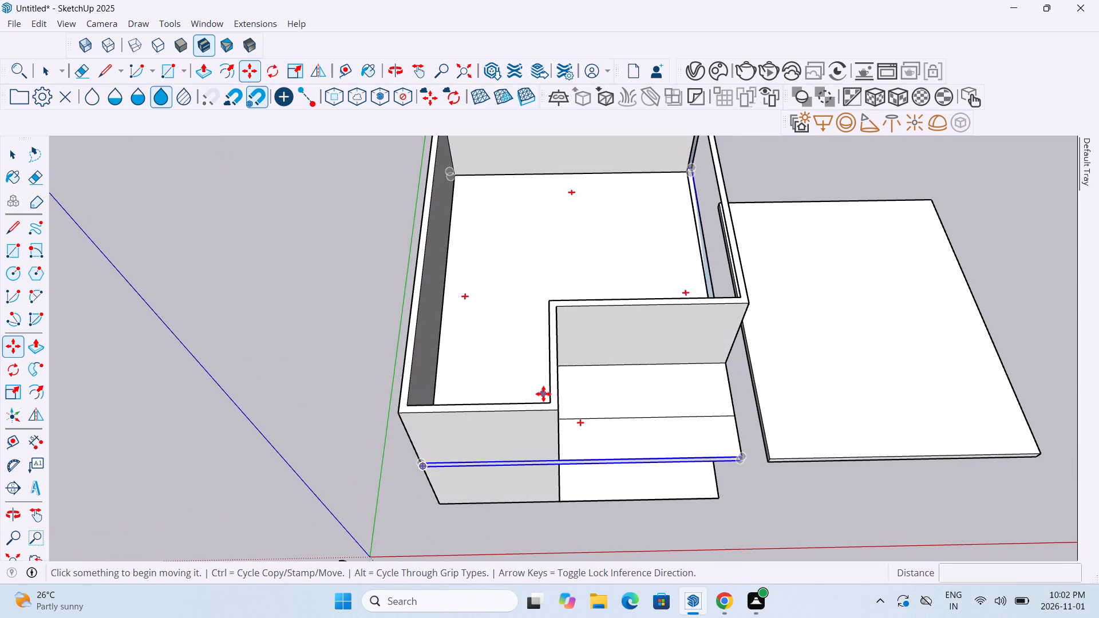
key(Escape)
key(Escape)
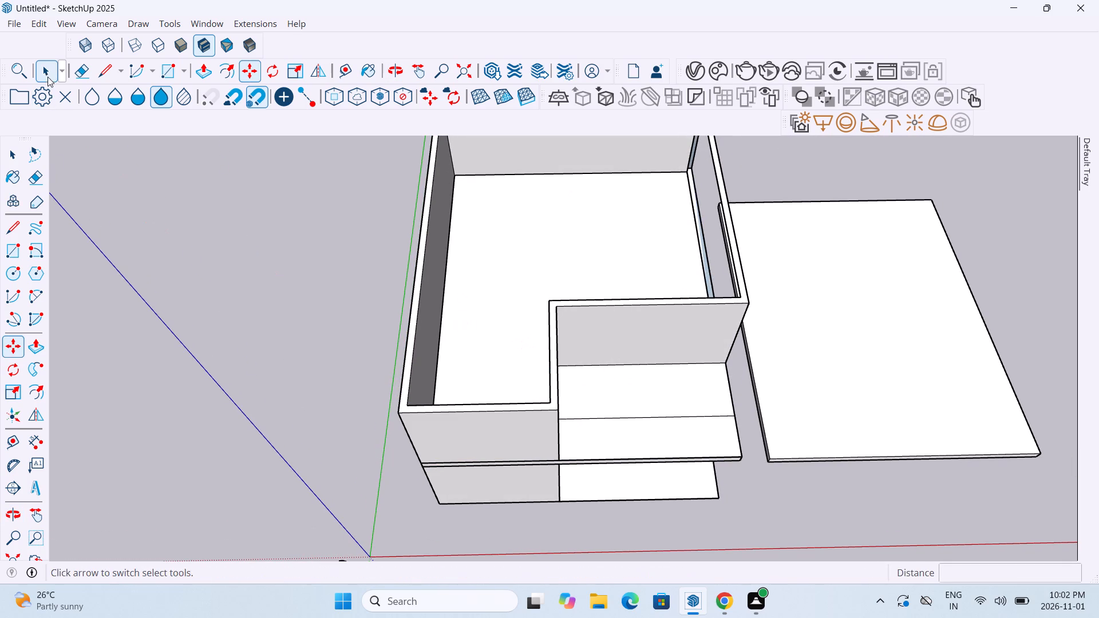
click(48, 74)
click(614, 326)
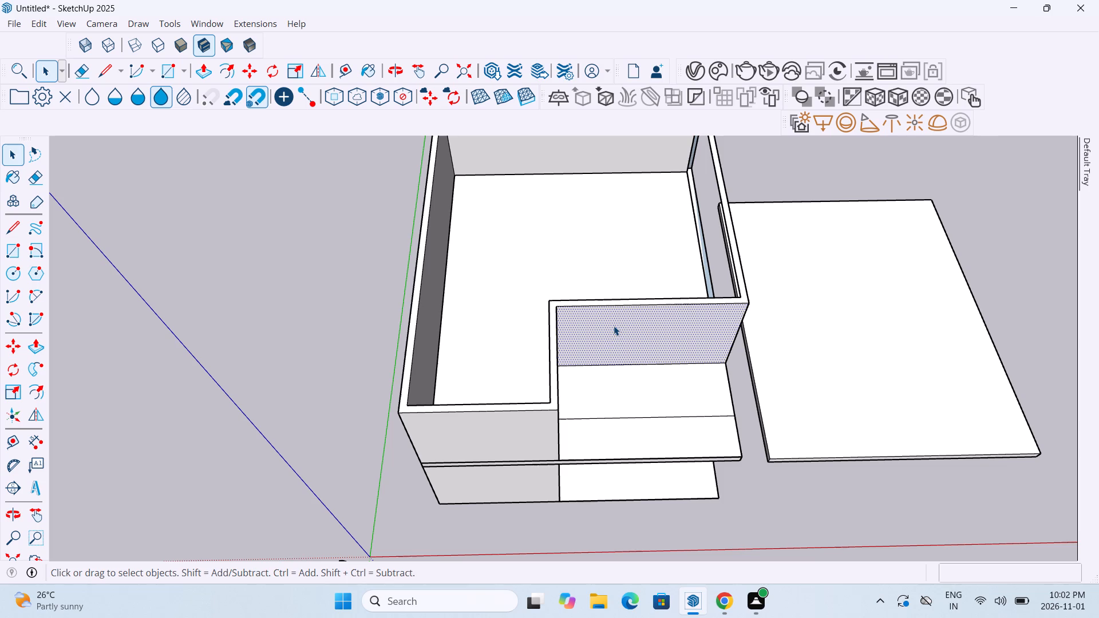
click(549, 383)
middle_drag(811, 380, 694, 419)
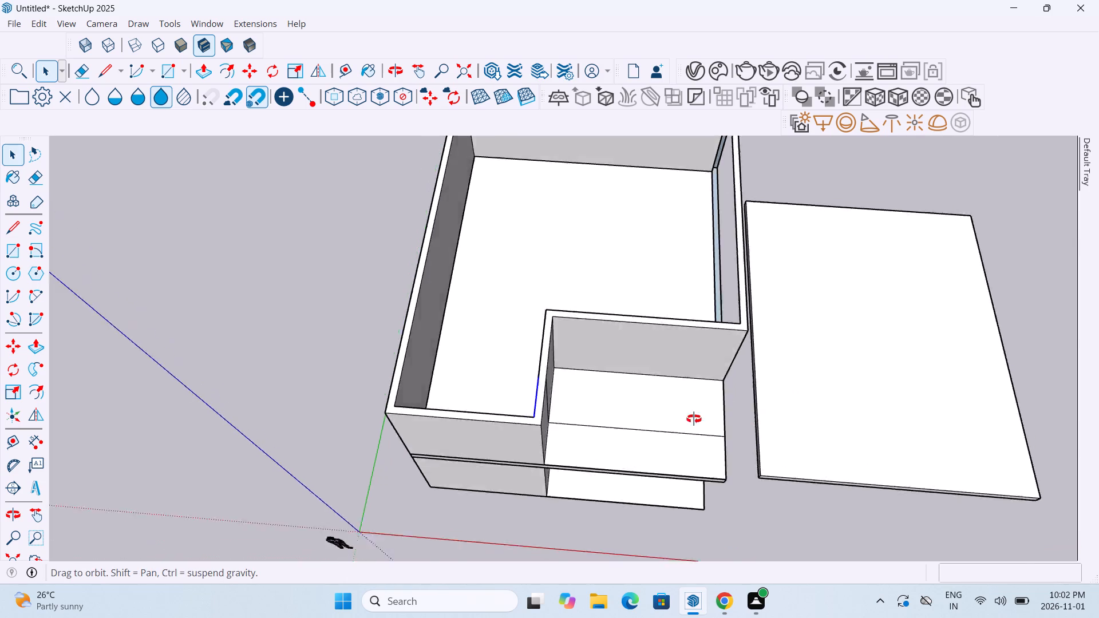
middle_drag(694, 419, 502, 296)
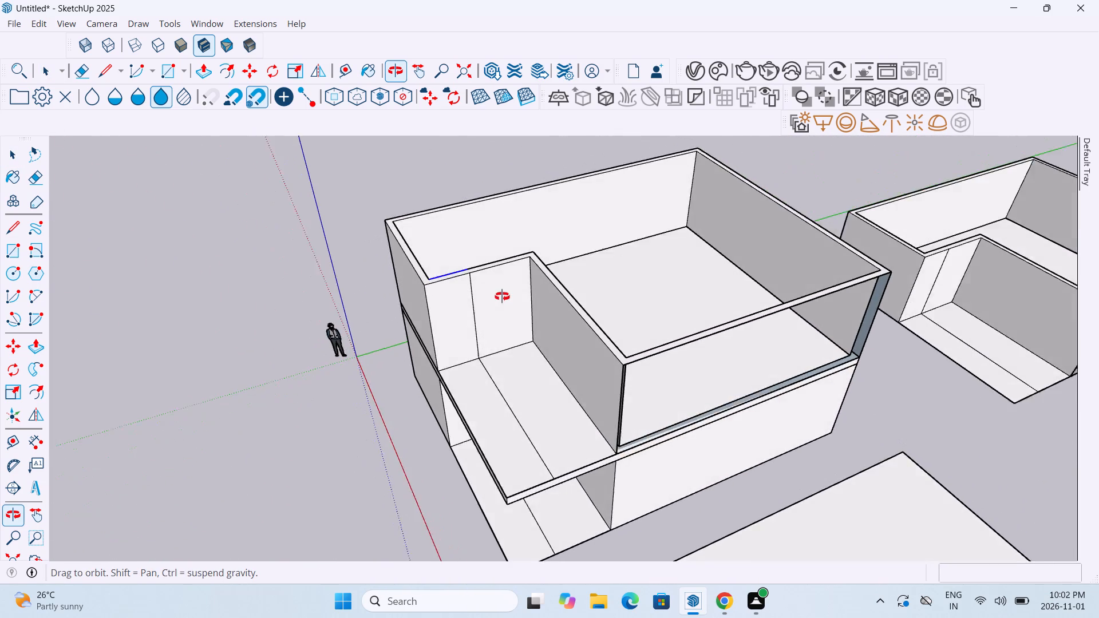
middle_drag(502, 296, 658, 346)
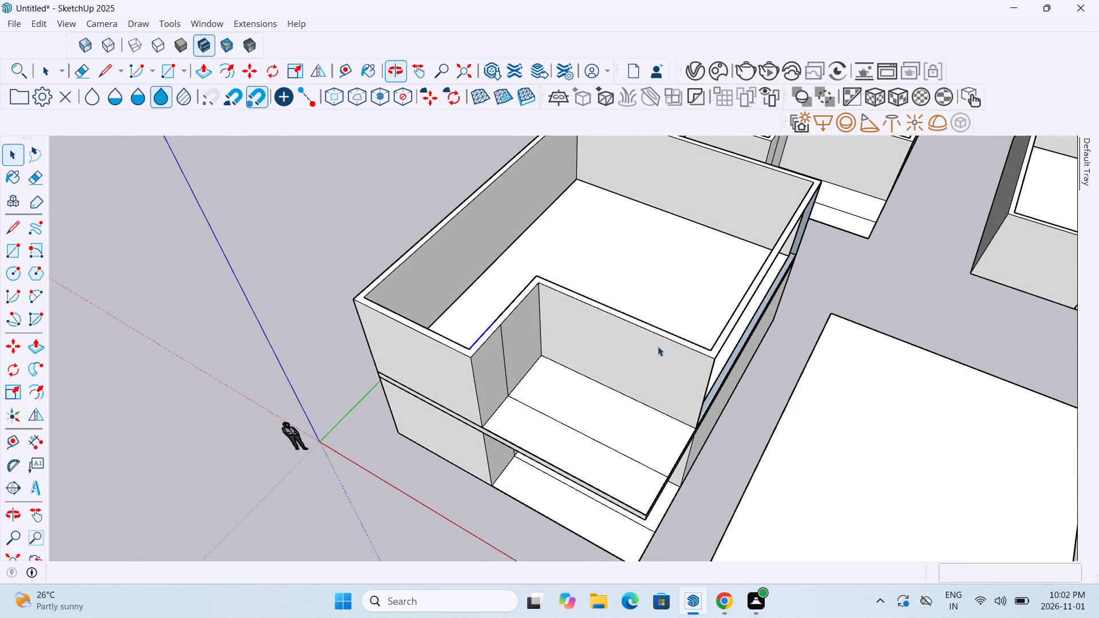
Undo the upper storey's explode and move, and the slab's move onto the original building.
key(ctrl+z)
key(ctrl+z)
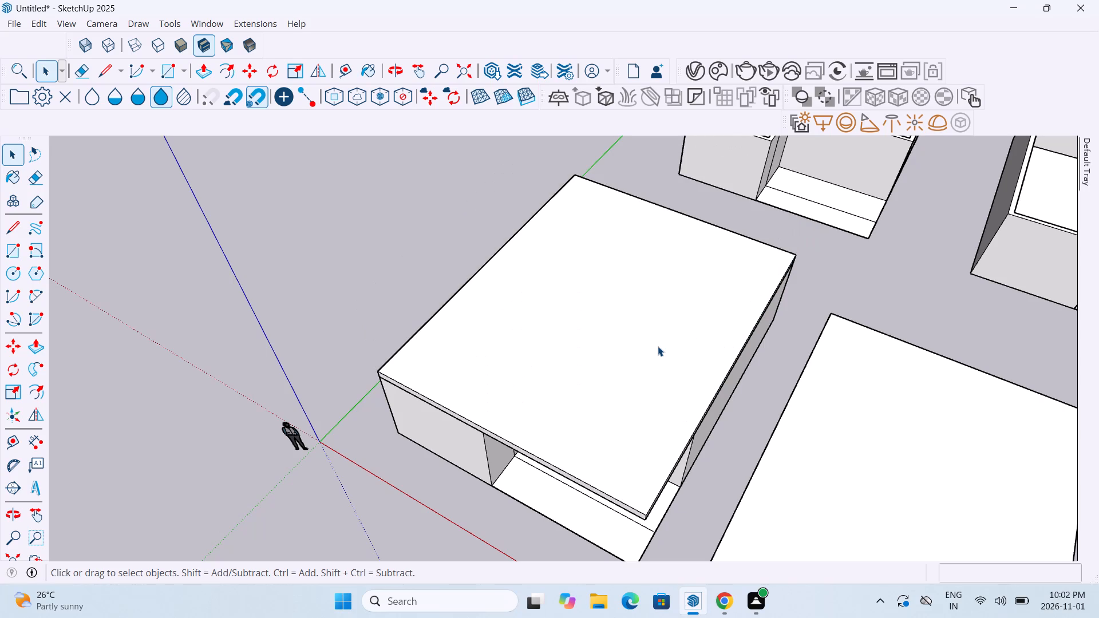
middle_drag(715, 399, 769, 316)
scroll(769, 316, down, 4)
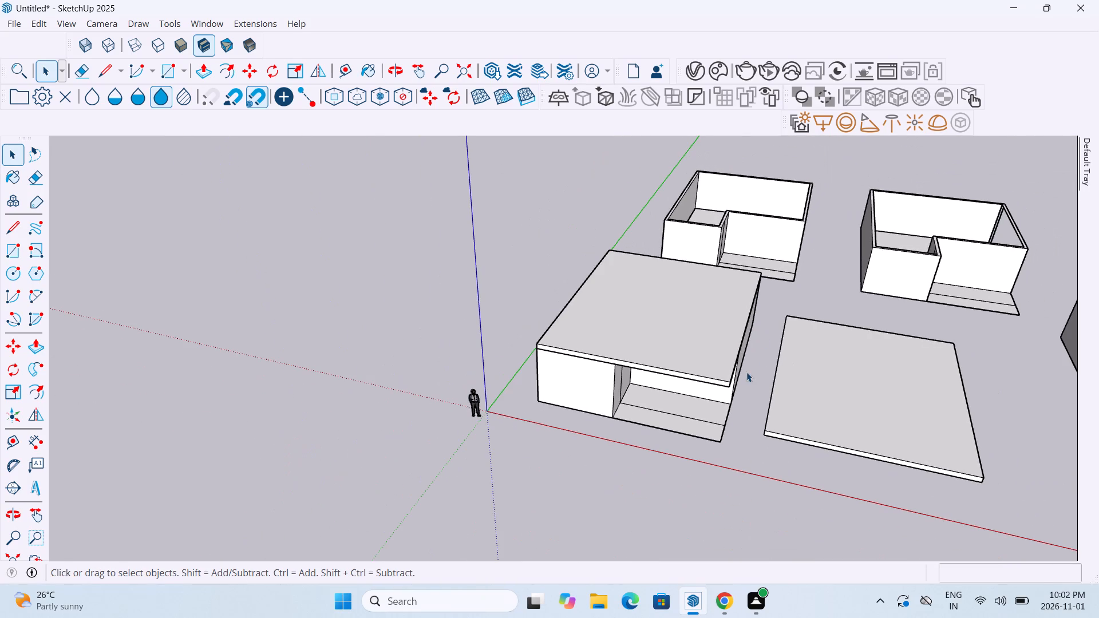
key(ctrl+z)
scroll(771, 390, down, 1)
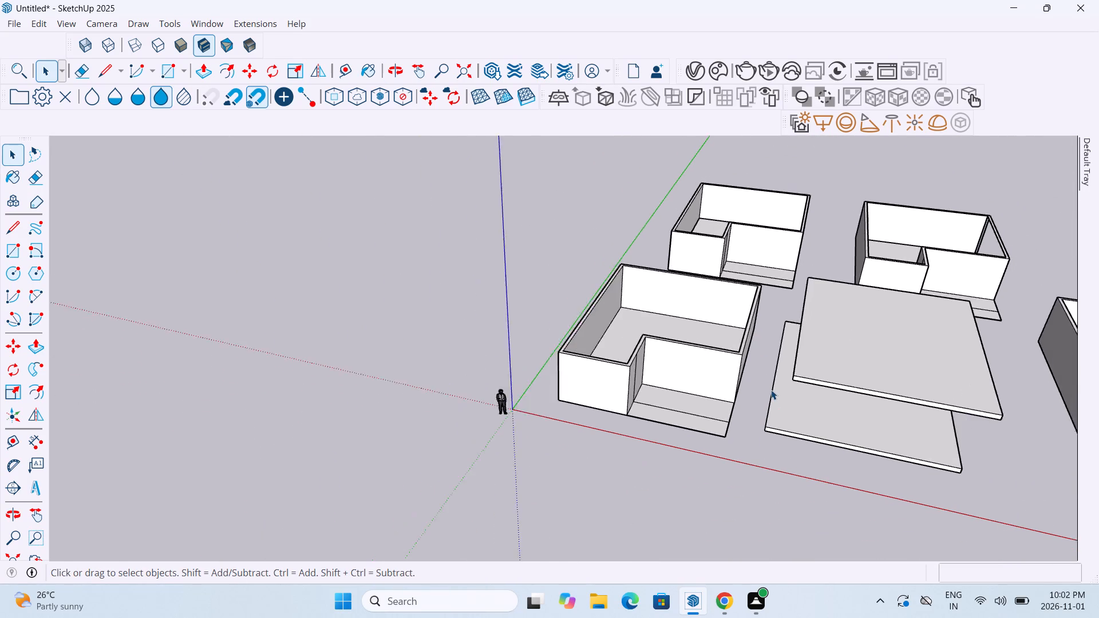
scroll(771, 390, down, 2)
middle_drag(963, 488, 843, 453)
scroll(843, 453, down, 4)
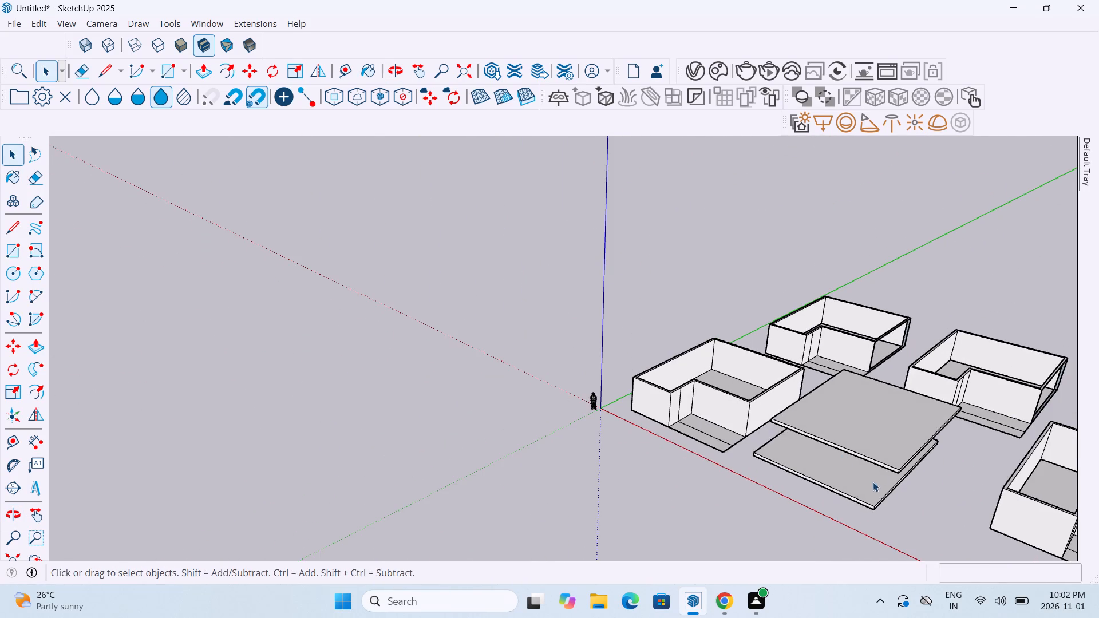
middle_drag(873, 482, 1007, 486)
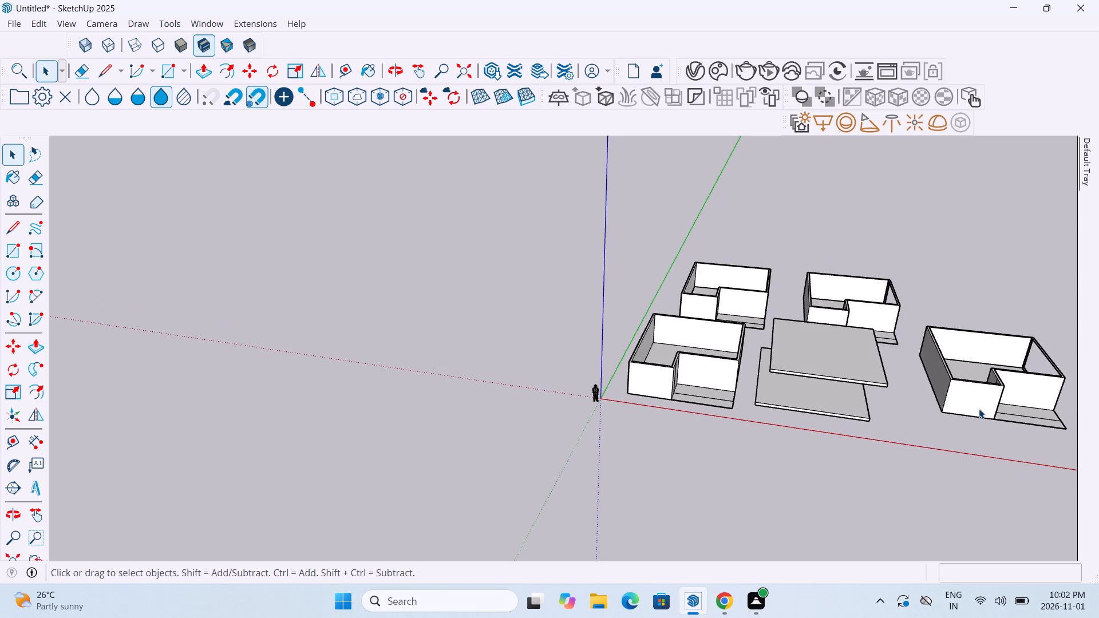
Delete the three copied building groups, keeping the original building and the two slabs.
click(979, 409)
key(Delete)
click(882, 324)
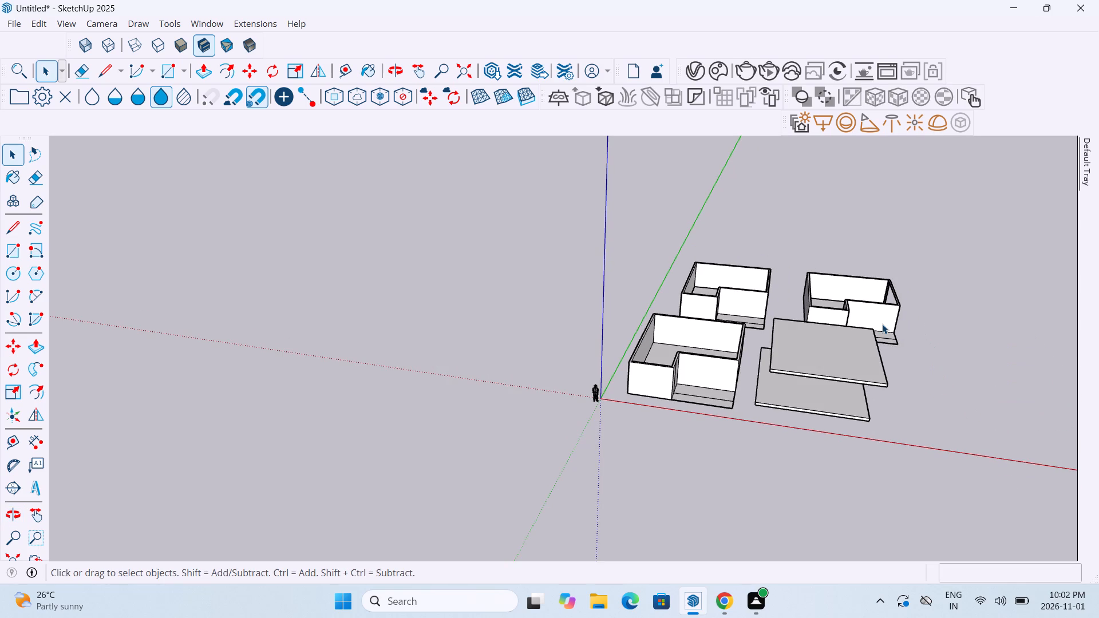
key(Delete)
click(745, 302)
key(Delete)
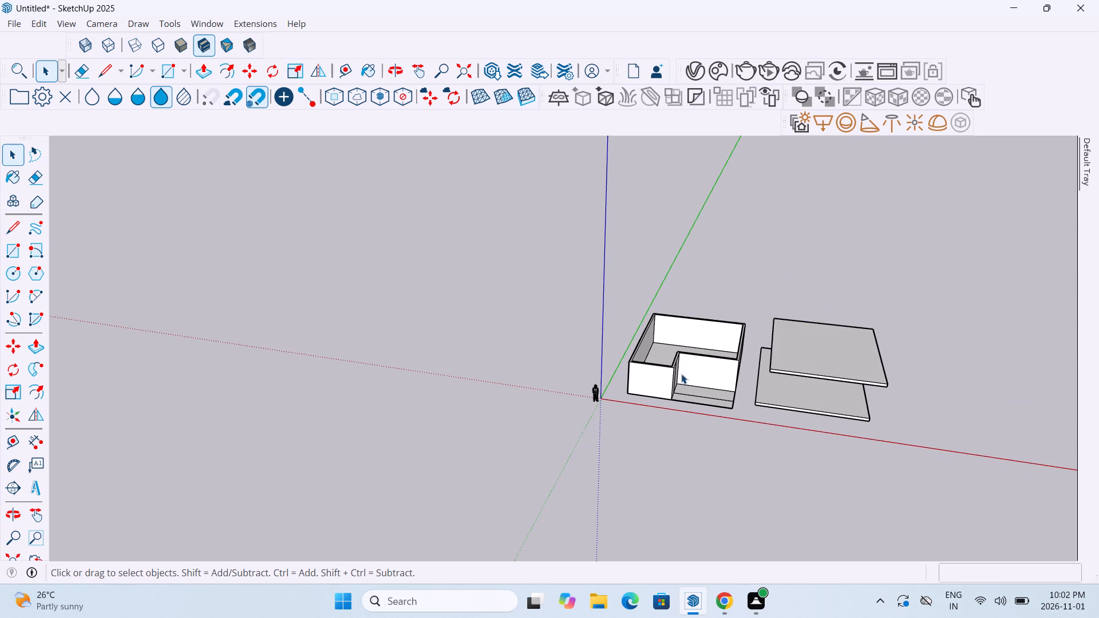
Select all the walls and floor faces of the original building and make them into one group.
middle_drag(677, 388, 685, 518)
scroll(685, 518, down, 3)
middle_drag(666, 432, 673, 517)
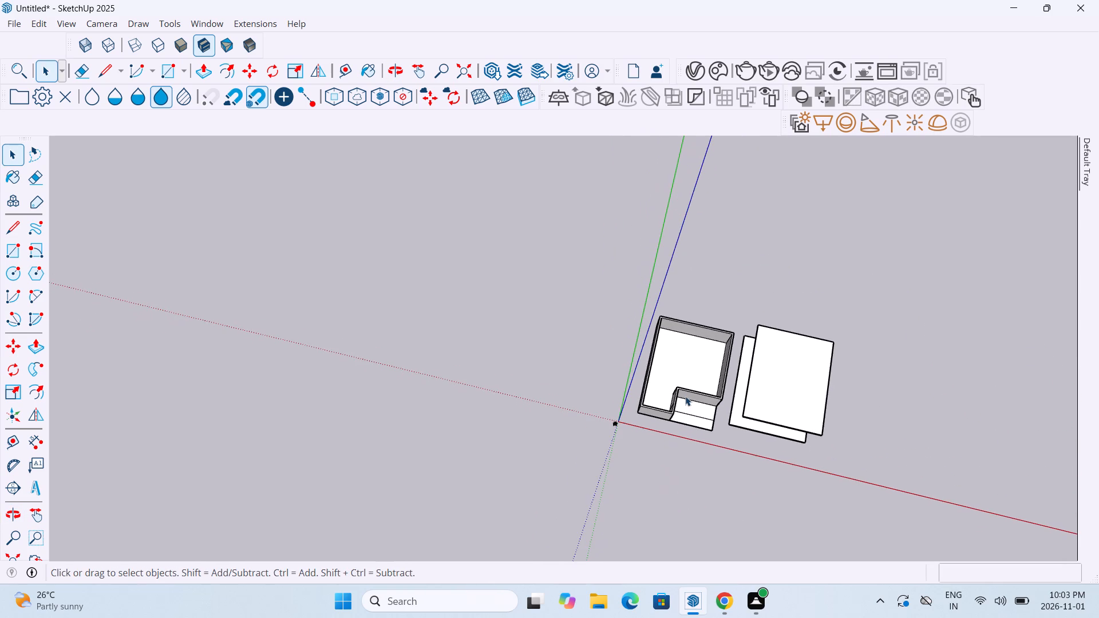
drag(655, 312, 715, 434)
drag(715, 434, 726, 439)
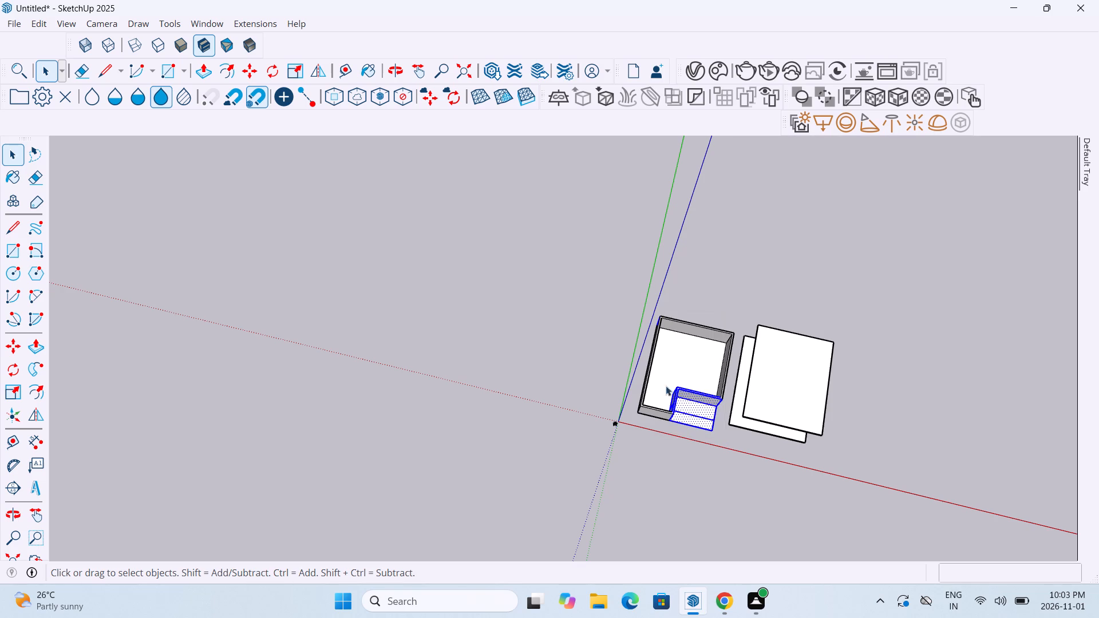
drag(662, 292, 717, 427)
drag(717, 427, 725, 426)
drag(724, 294, 701, 353)
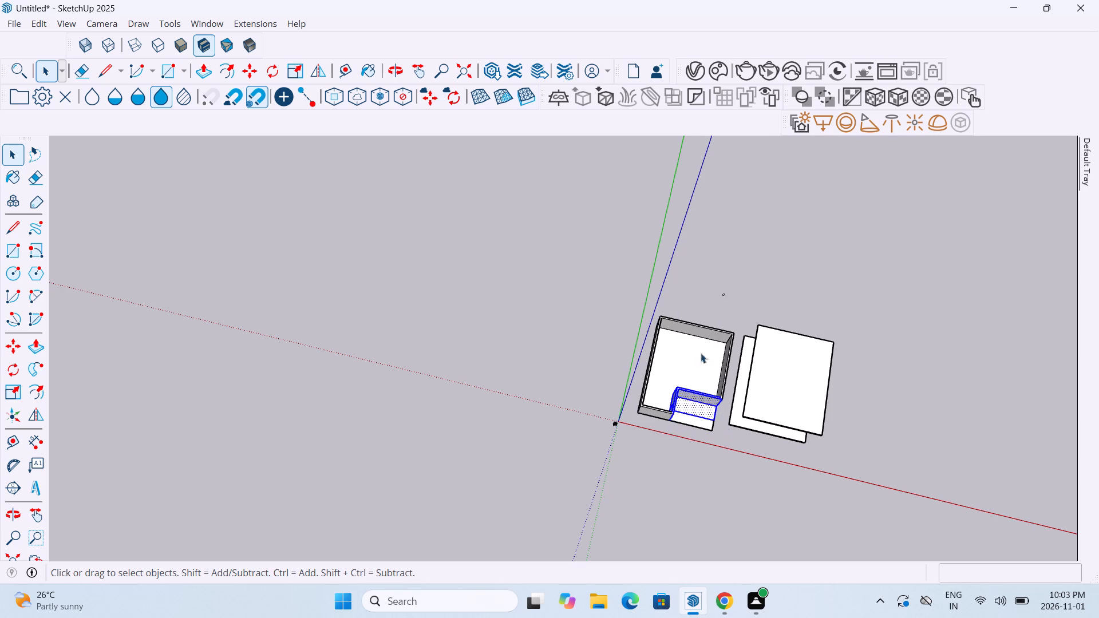
drag(701, 353, 618, 429)
scroll(698, 363, up, 7)
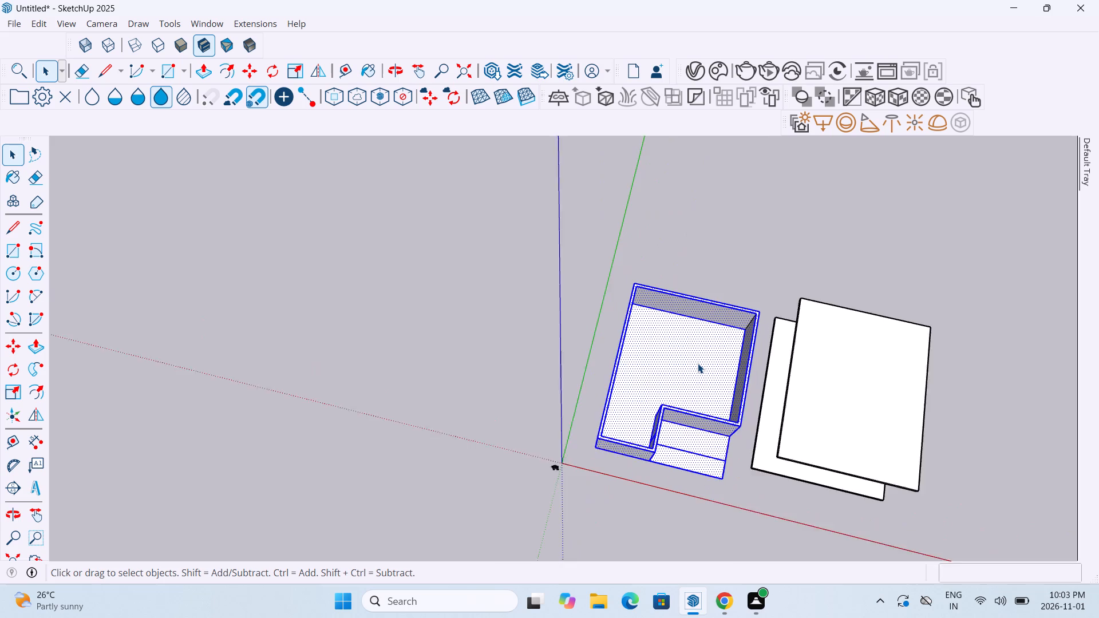
scroll(698, 363, up, 1)
middle_drag(699, 364, 683, 464)
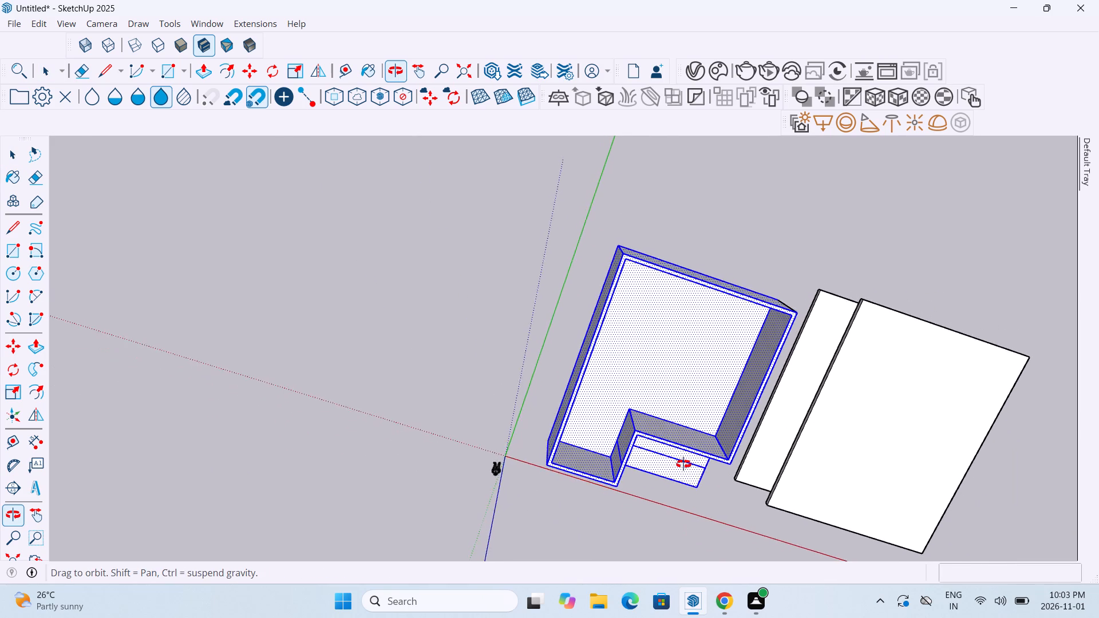
middle_drag(683, 464, 684, 197)
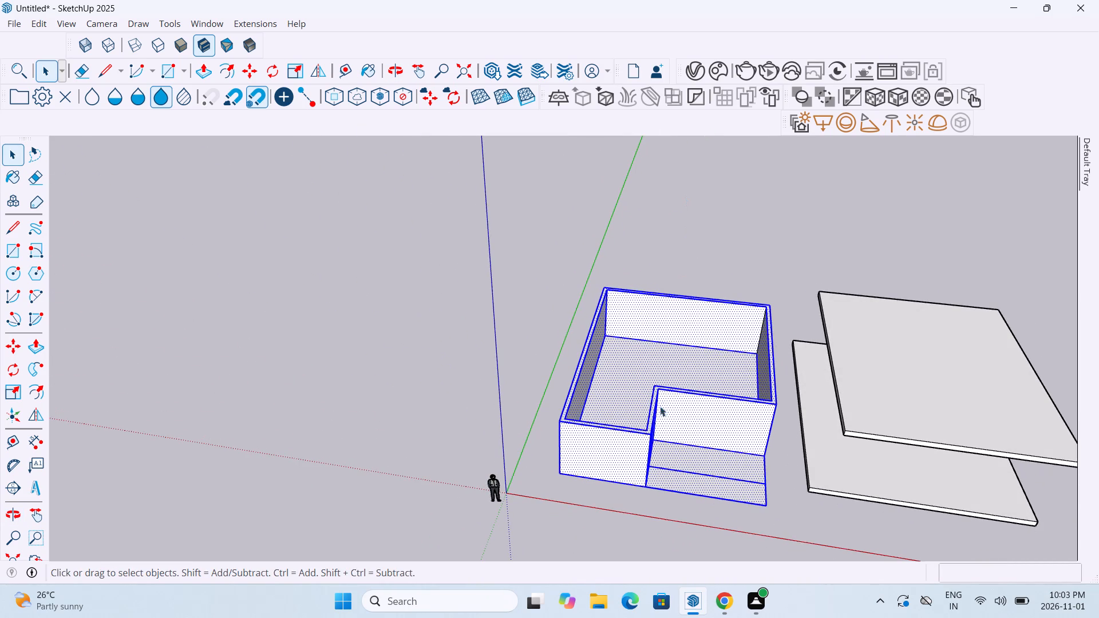
right_click(658, 414)
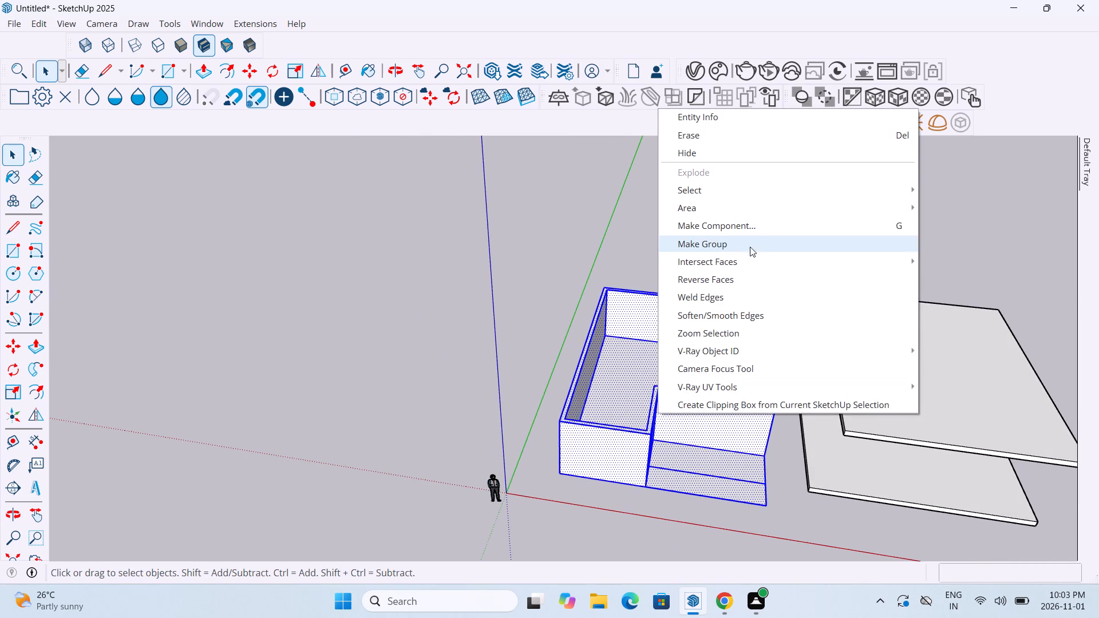
click(753, 241)
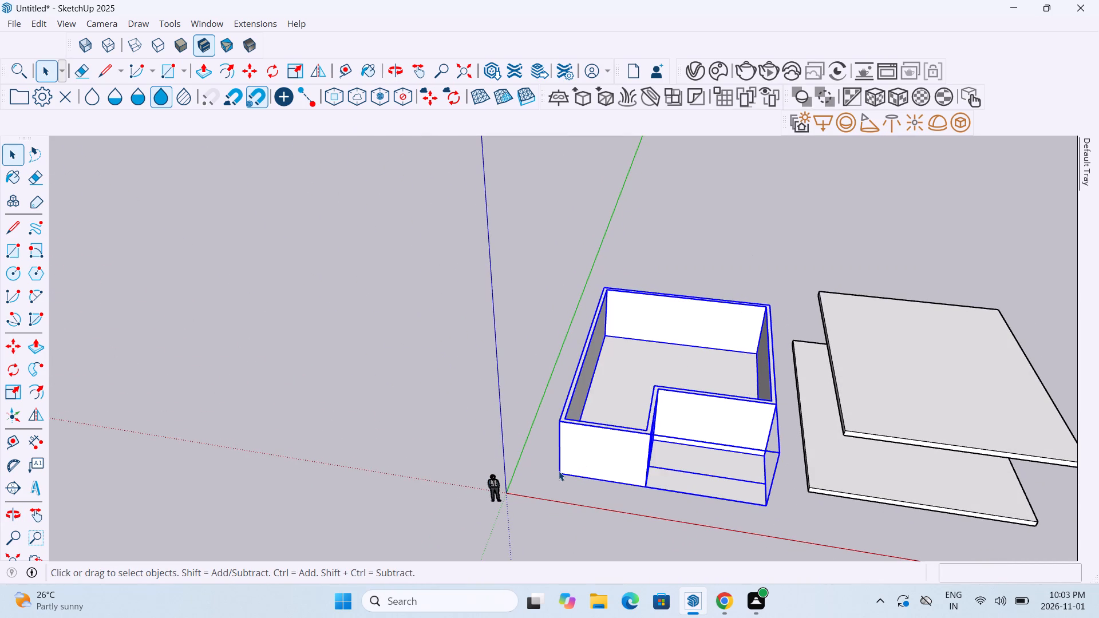
Copy the building group from its front bottom corner to the empty ground behind the original building and slabs.
key(m)
click(558, 471)
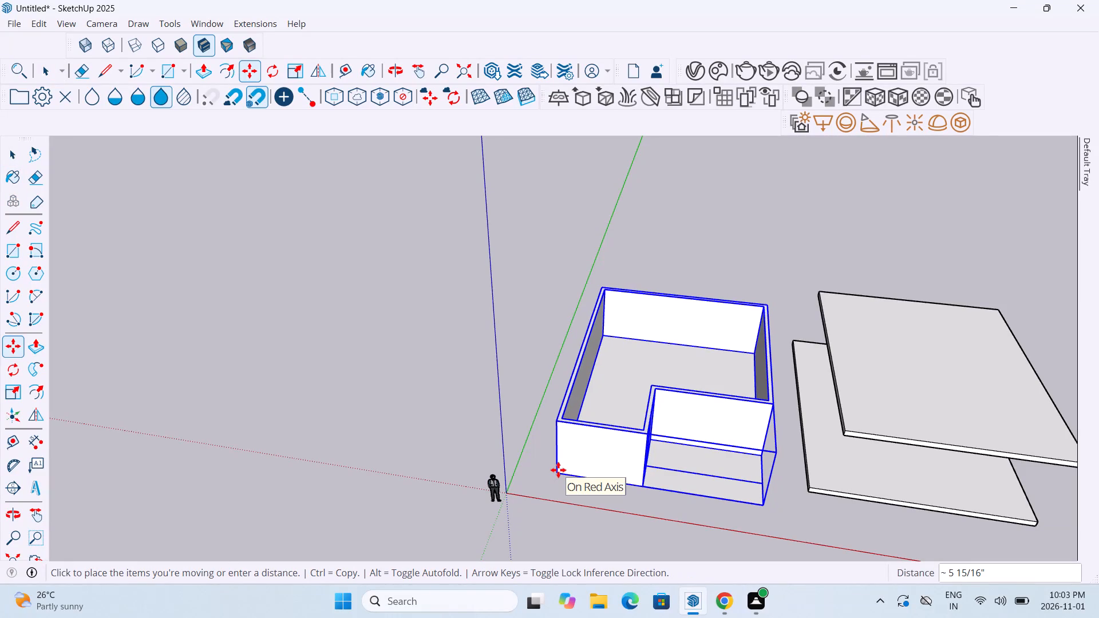
scroll(978, 462, down, 6)
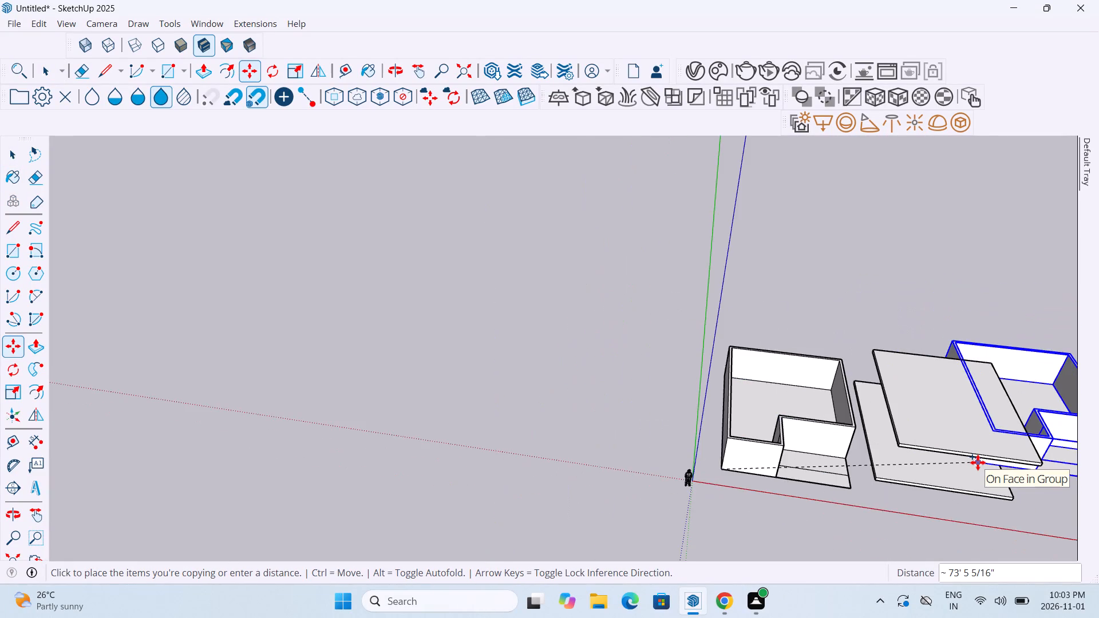
scroll(978, 462, down, 2)
click(853, 319)
scroll(883, 296, up, 5)
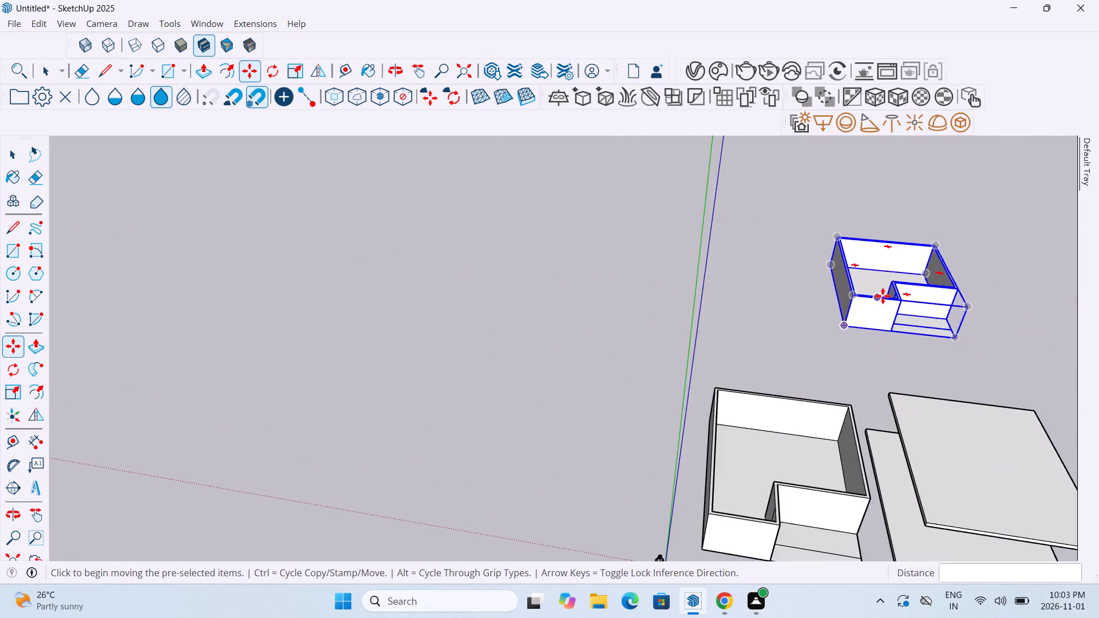
scroll(883, 296, up, 4)
key(Escape)
key(Escape)
key(Escape)
key(Escape)
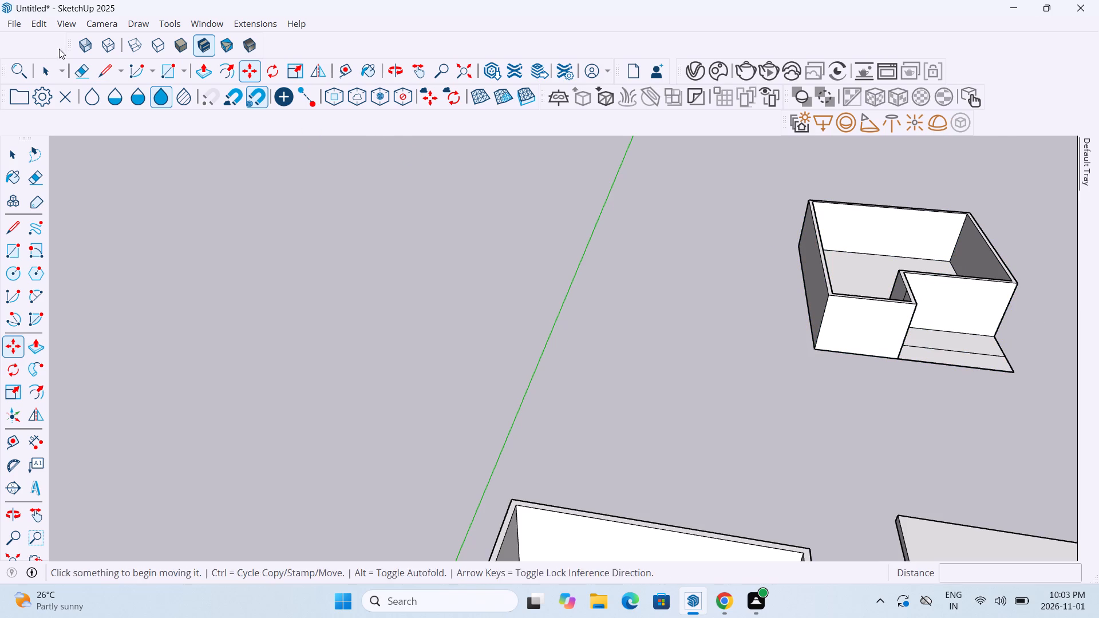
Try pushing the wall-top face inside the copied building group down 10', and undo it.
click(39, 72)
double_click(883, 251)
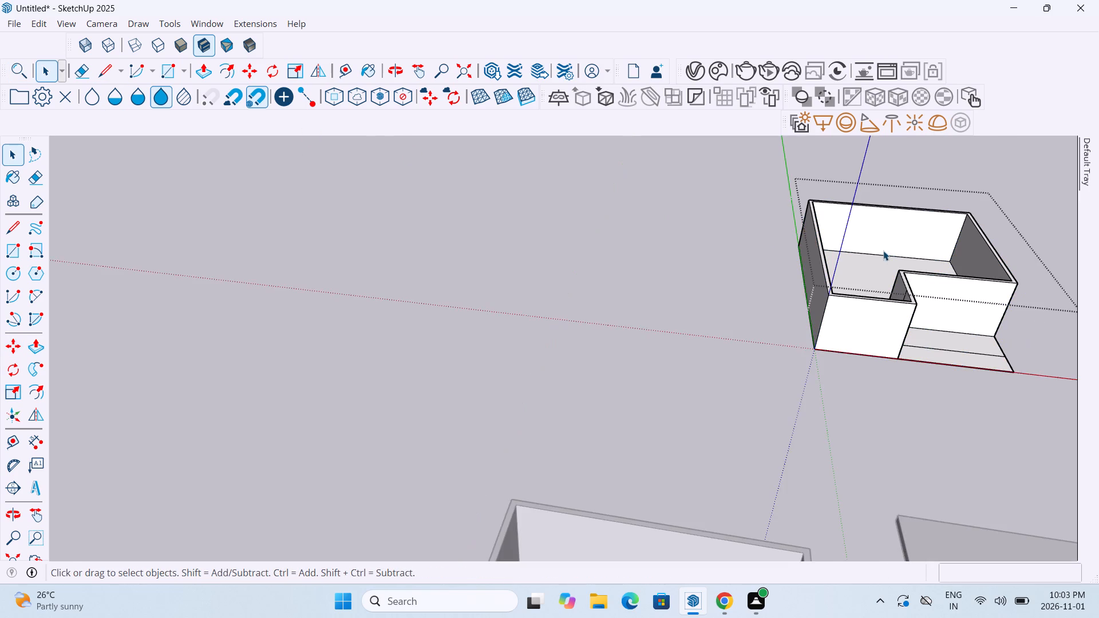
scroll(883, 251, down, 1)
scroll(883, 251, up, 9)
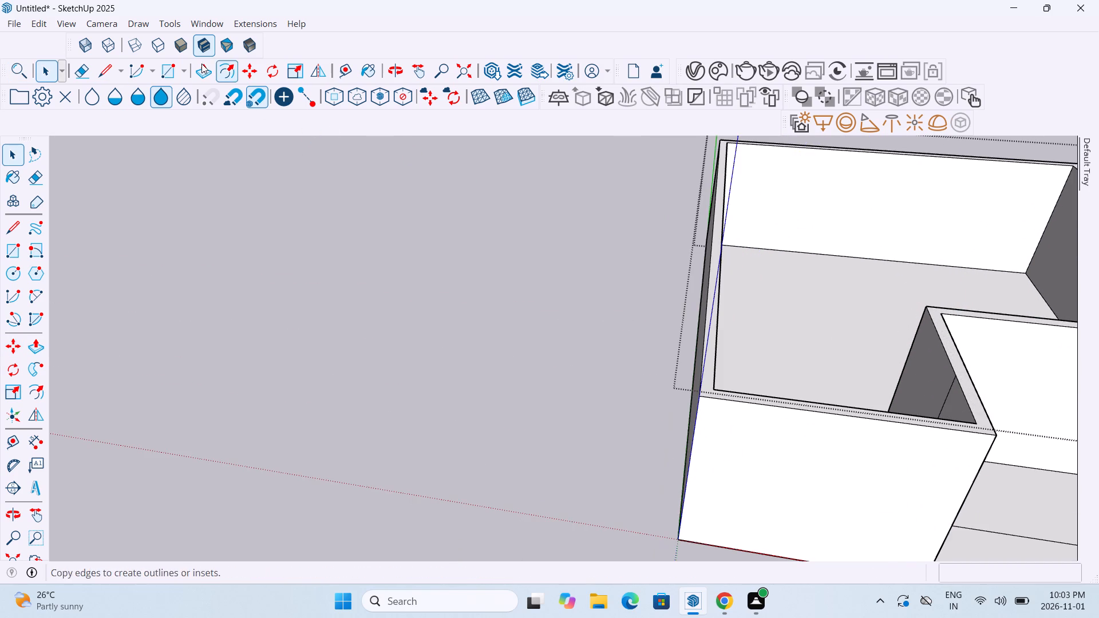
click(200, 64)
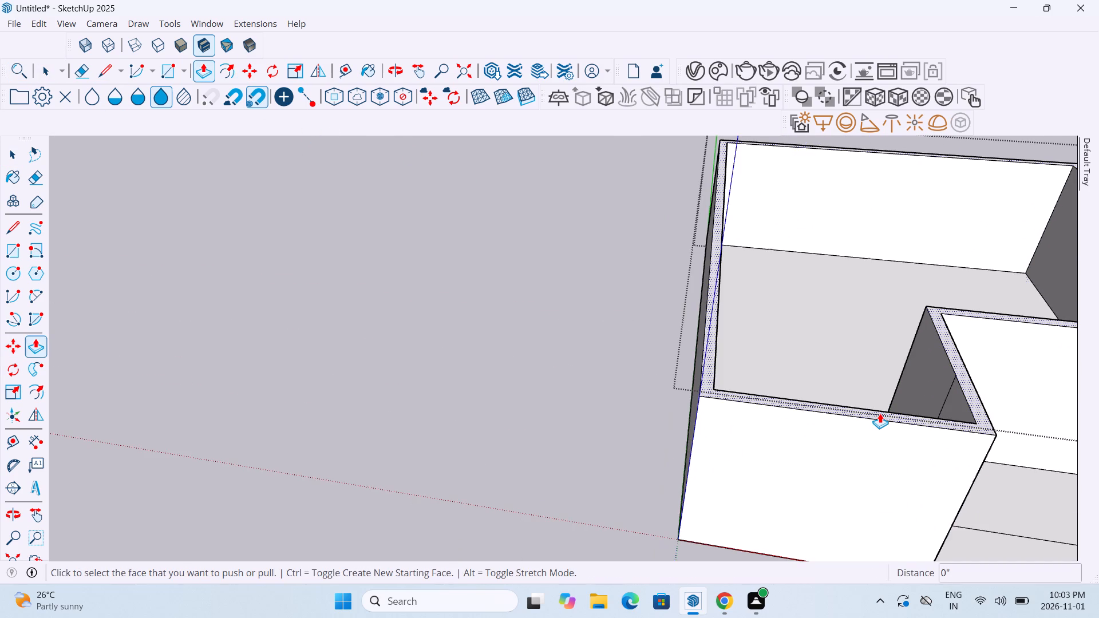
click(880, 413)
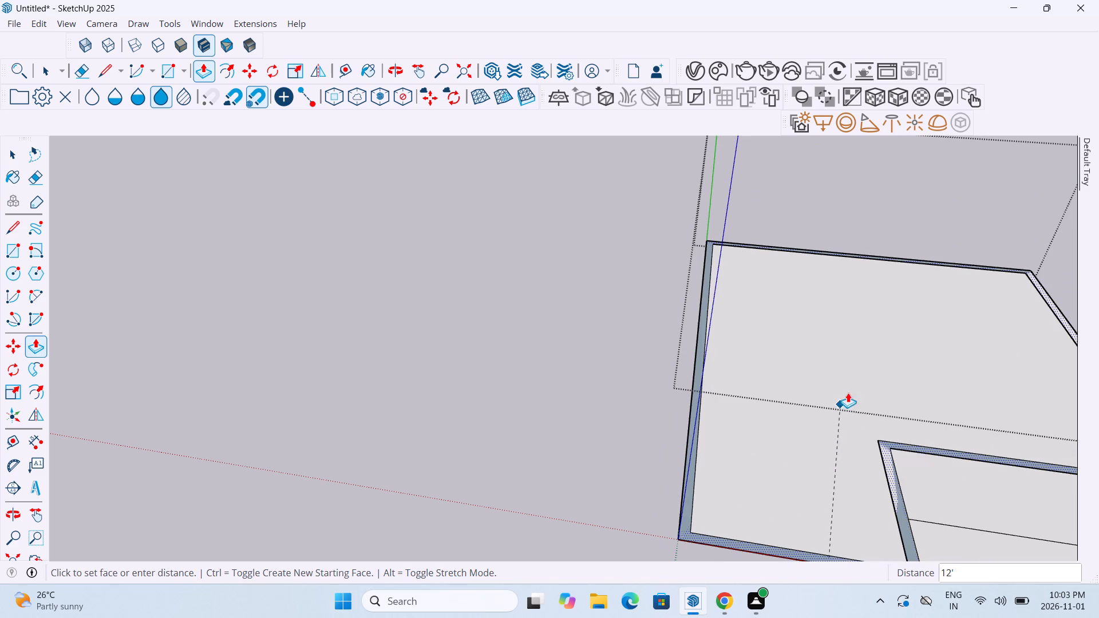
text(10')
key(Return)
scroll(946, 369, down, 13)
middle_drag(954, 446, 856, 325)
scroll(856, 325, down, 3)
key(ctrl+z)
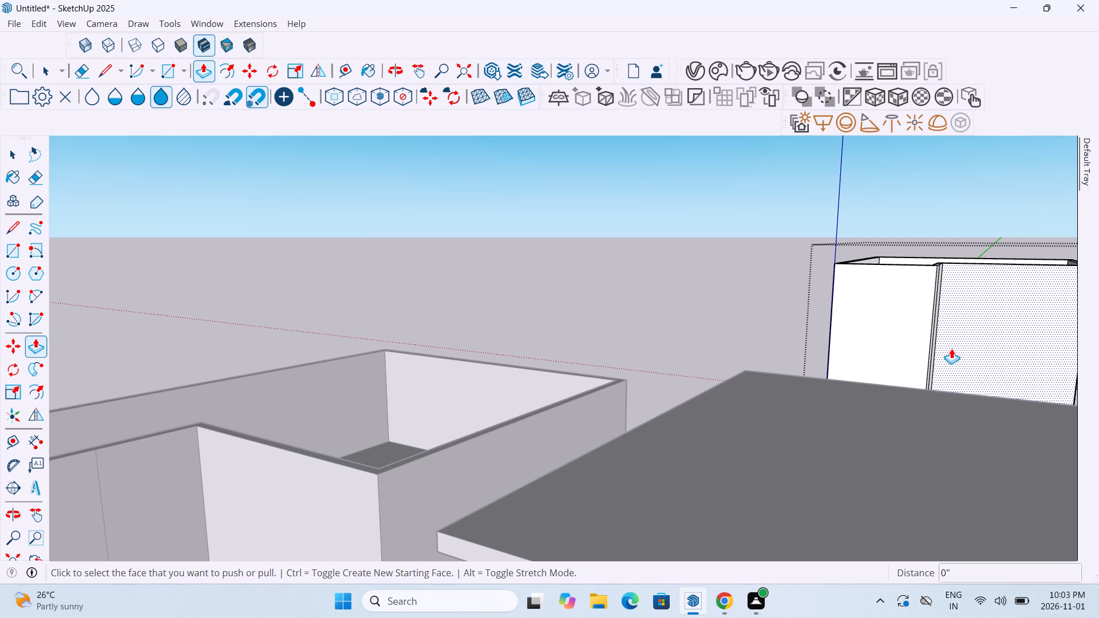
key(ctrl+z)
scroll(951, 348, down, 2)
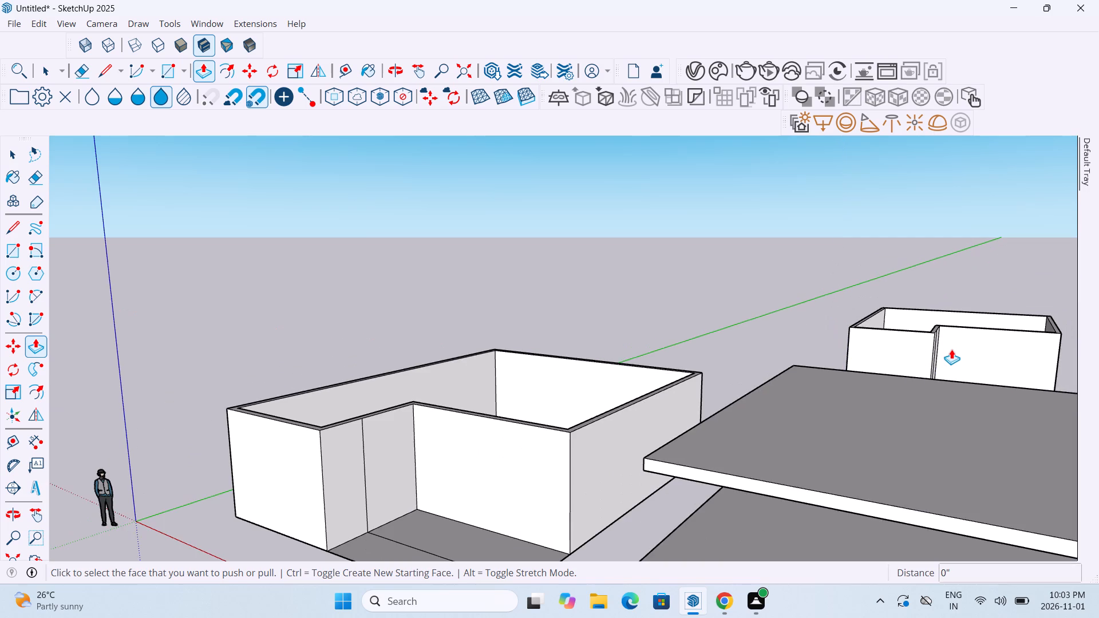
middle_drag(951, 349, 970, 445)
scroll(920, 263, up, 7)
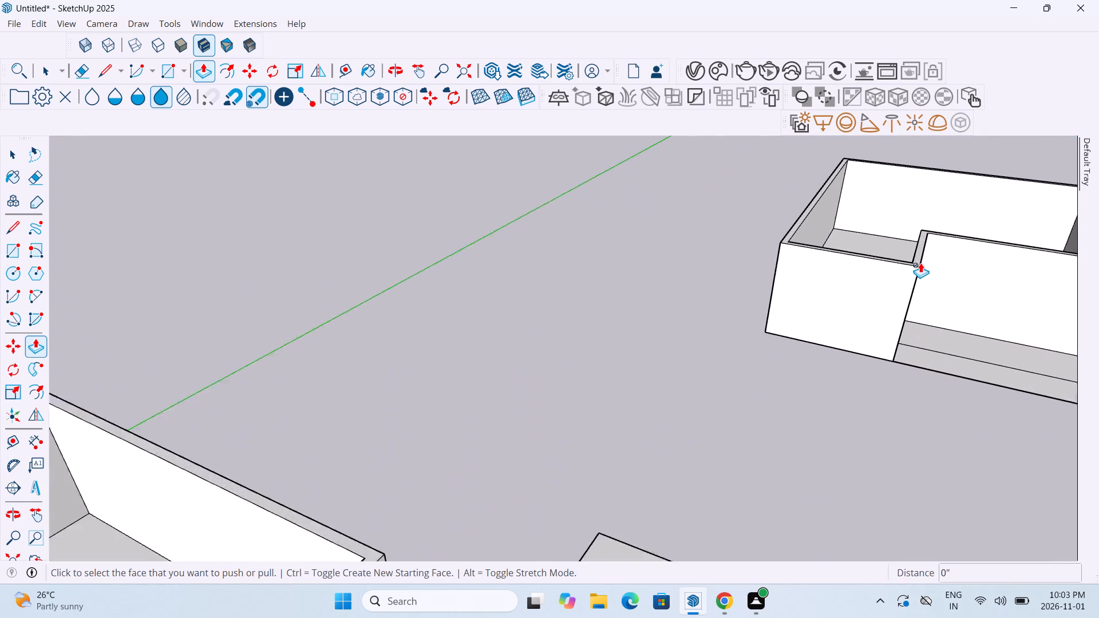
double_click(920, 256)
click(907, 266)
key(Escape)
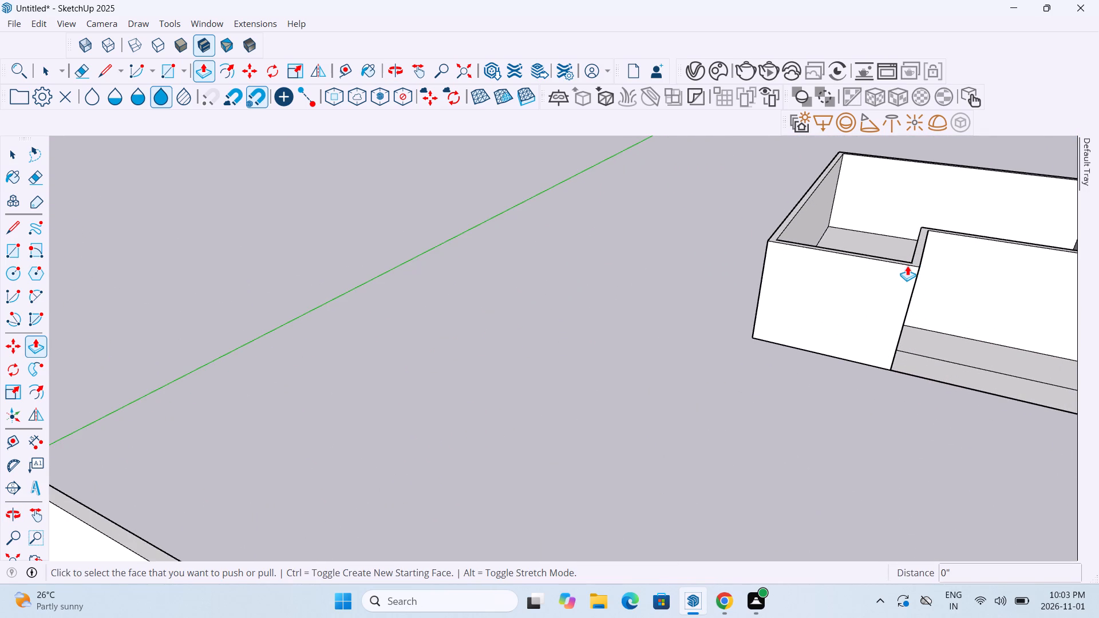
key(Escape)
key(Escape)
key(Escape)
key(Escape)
Open the copied building group behind the slabs for editing.
click(52, 74)
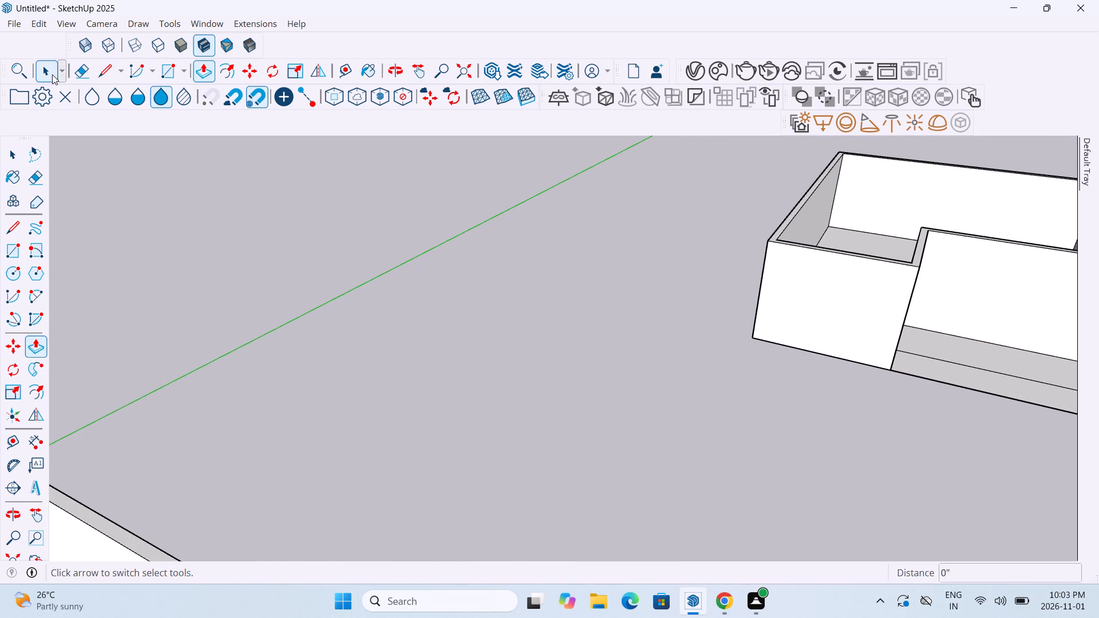
double_click(900, 237)
scroll(907, 244, up, 5)
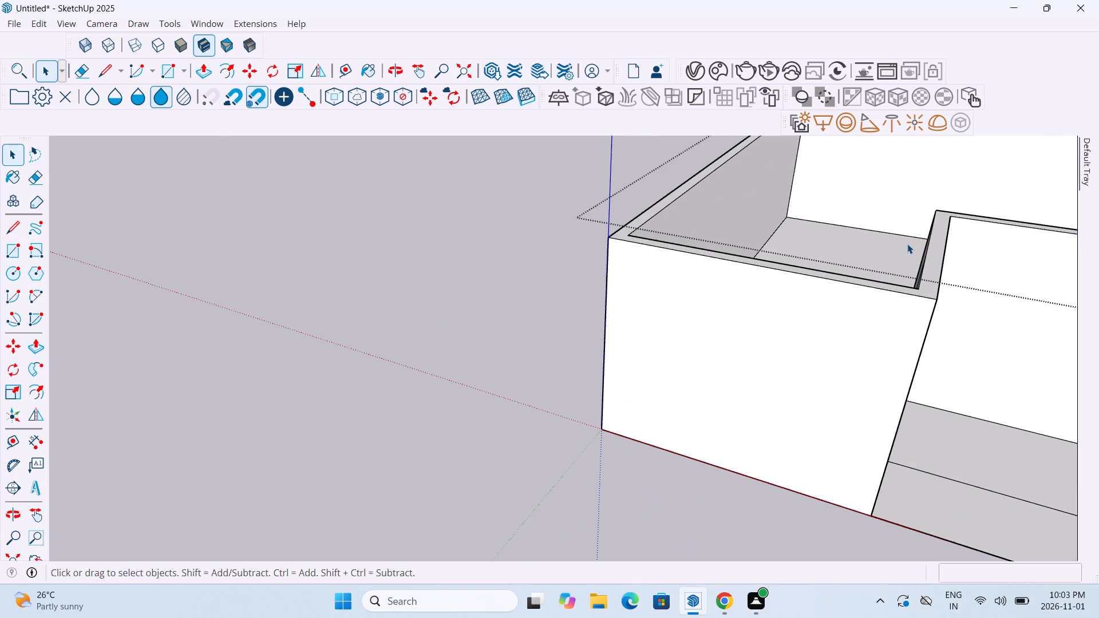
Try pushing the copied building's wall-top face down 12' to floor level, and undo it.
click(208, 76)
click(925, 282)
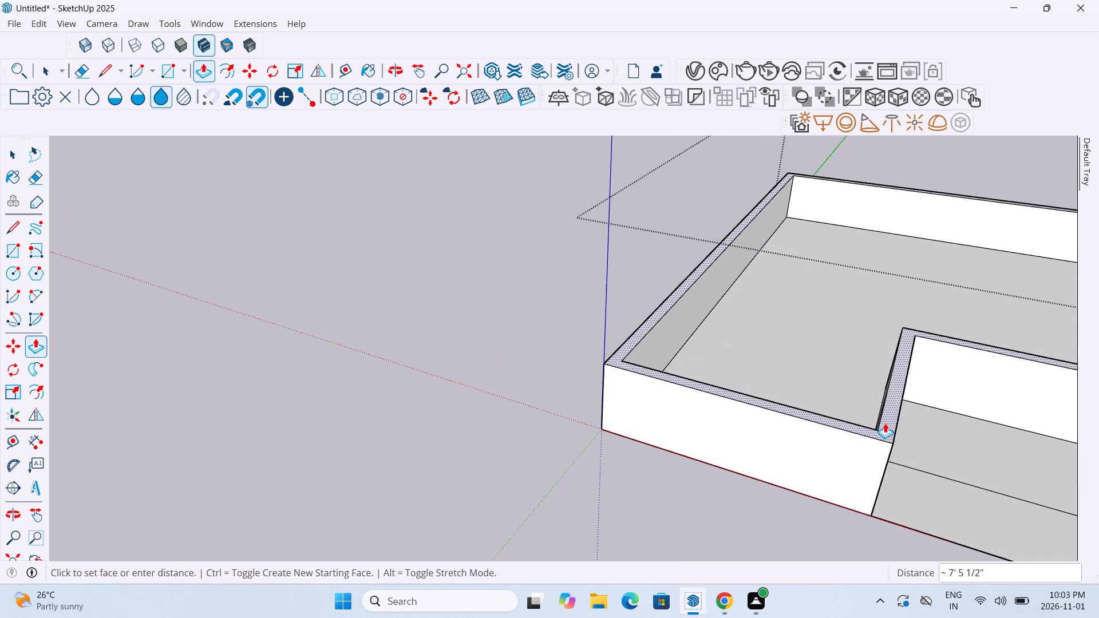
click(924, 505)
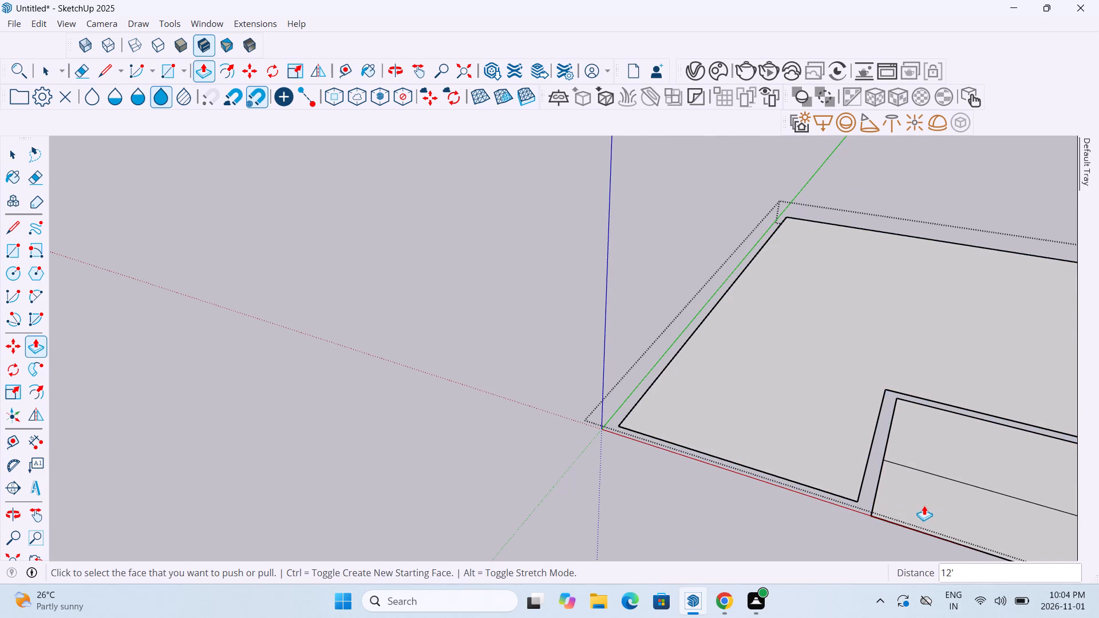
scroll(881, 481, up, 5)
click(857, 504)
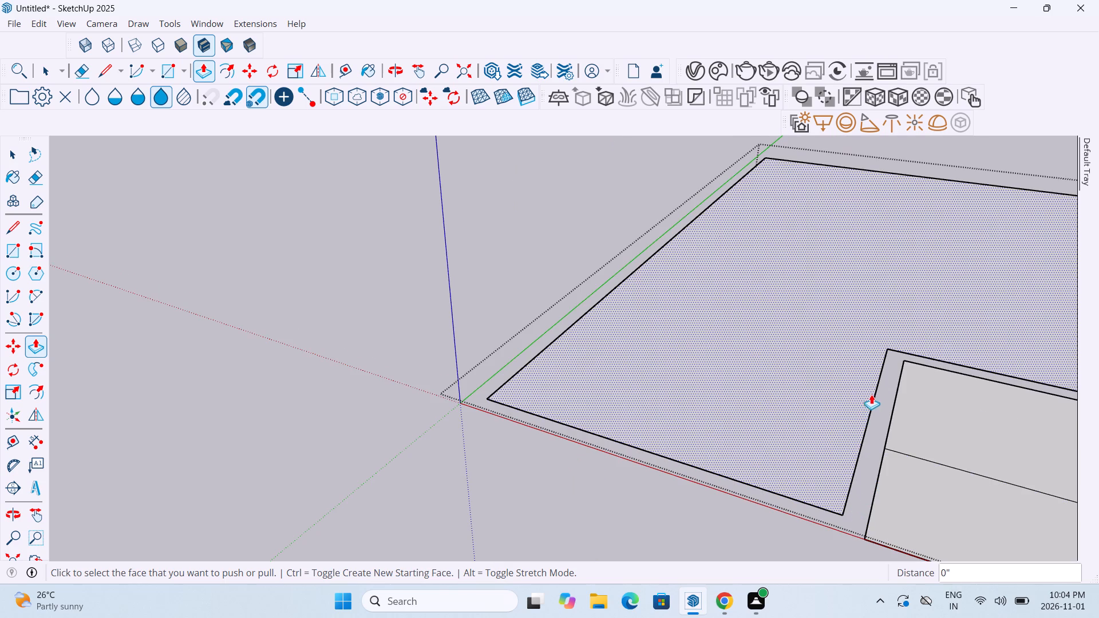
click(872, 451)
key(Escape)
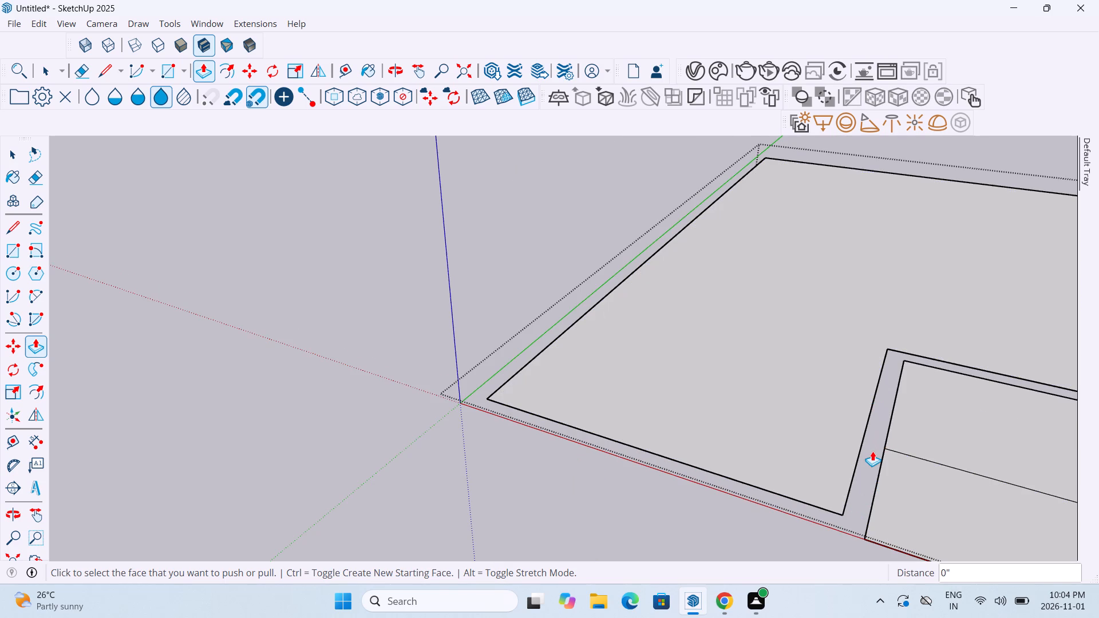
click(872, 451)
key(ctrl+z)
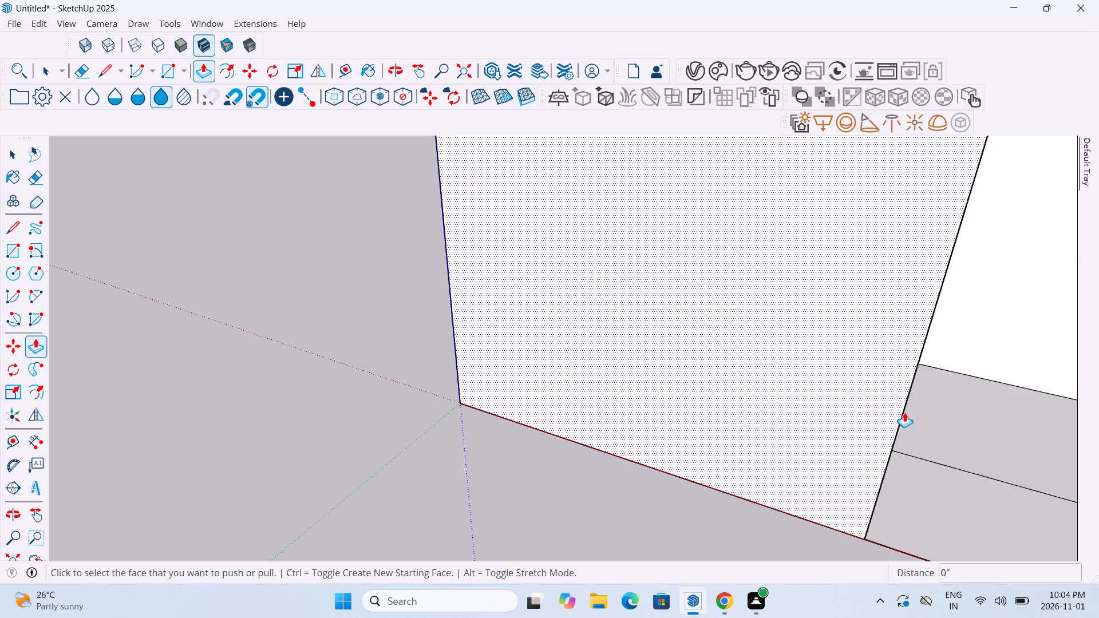
Push the copied building's wall-top face down 10' to form low parapet walls.
scroll(939, 356, down, 7)
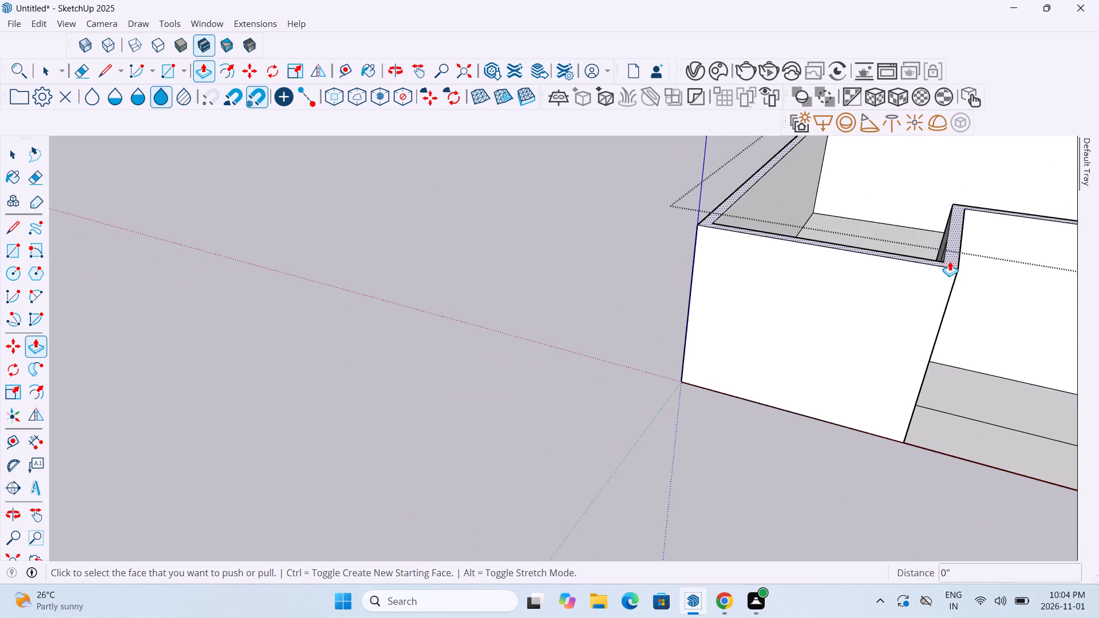
click(950, 261)
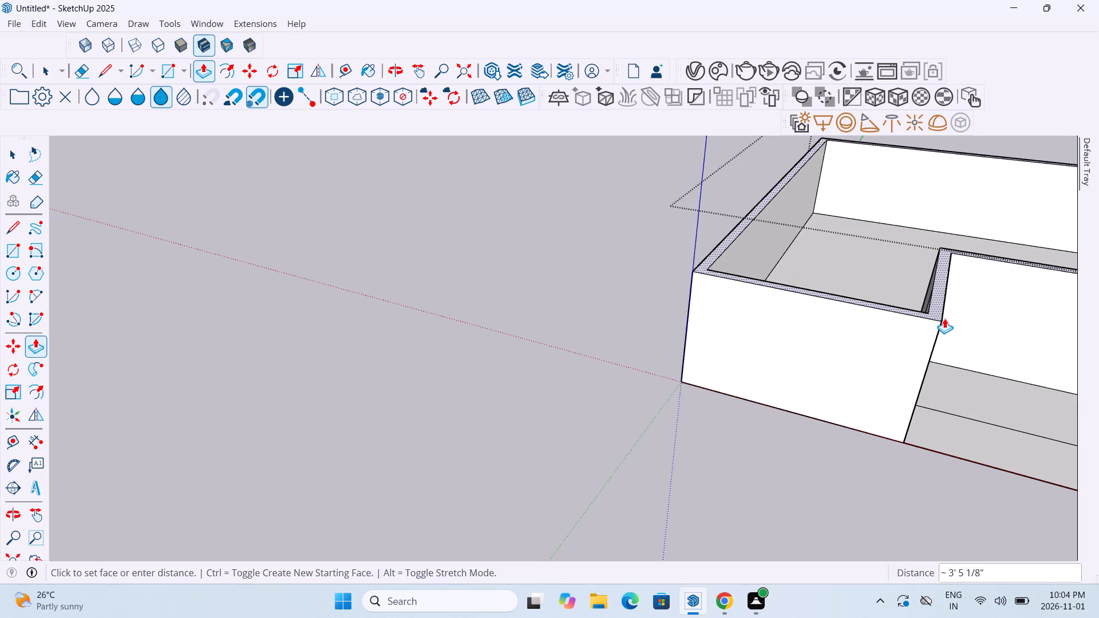
text(10)
key(apostrophe)
key(Return)
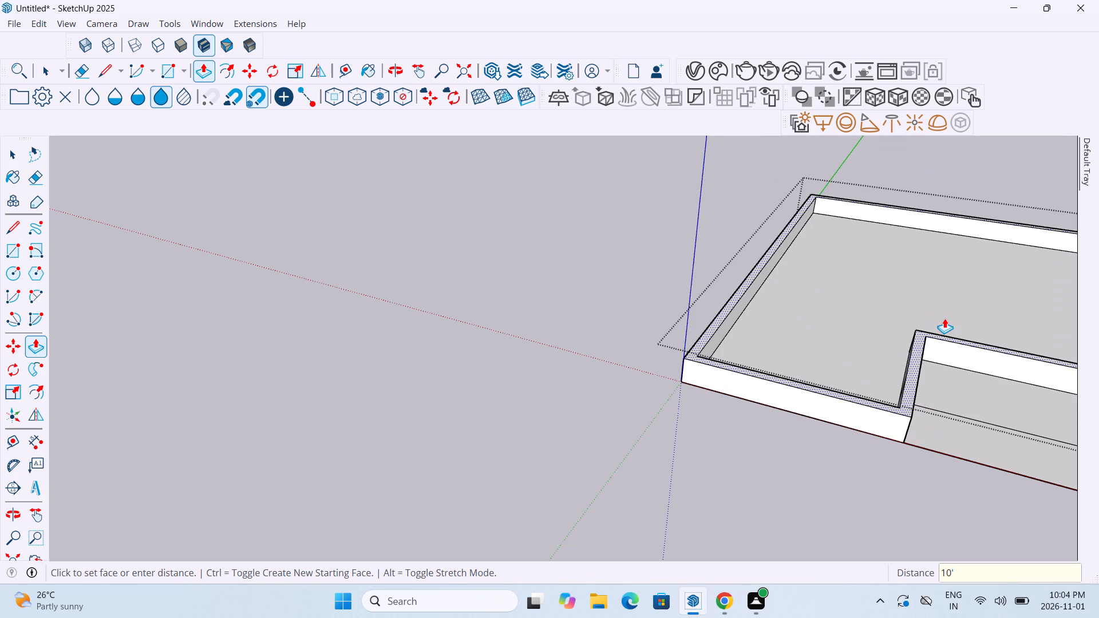
middle_drag(904, 433, 935, 335)
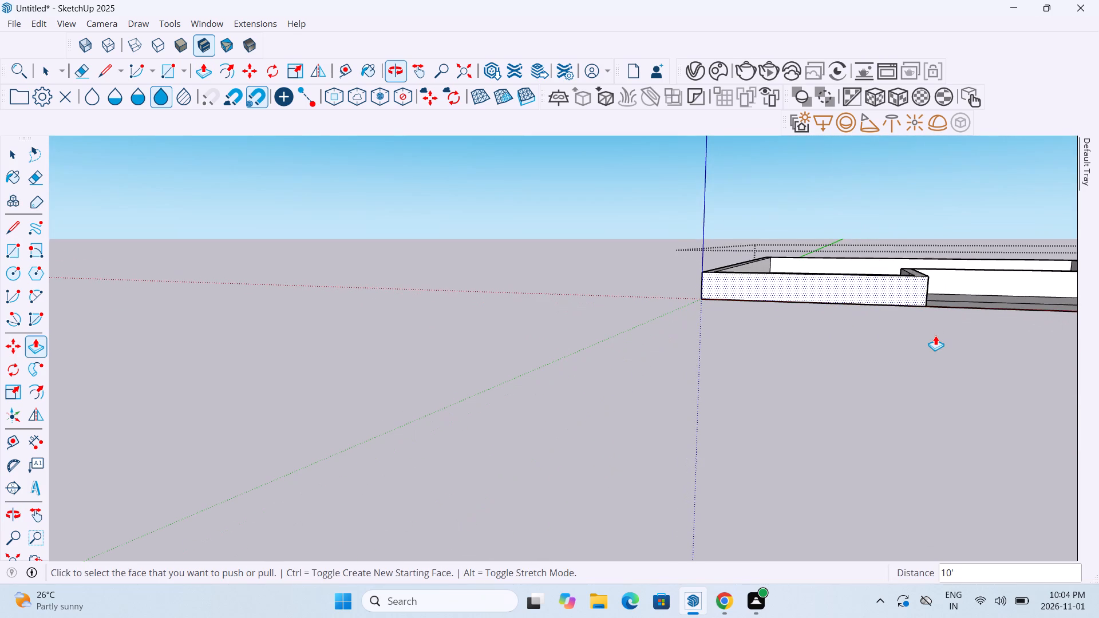
Undo the 10' parapet push on the copied building group and the edits made just before it.
key(ctrl+z)
key(ctrl+z)
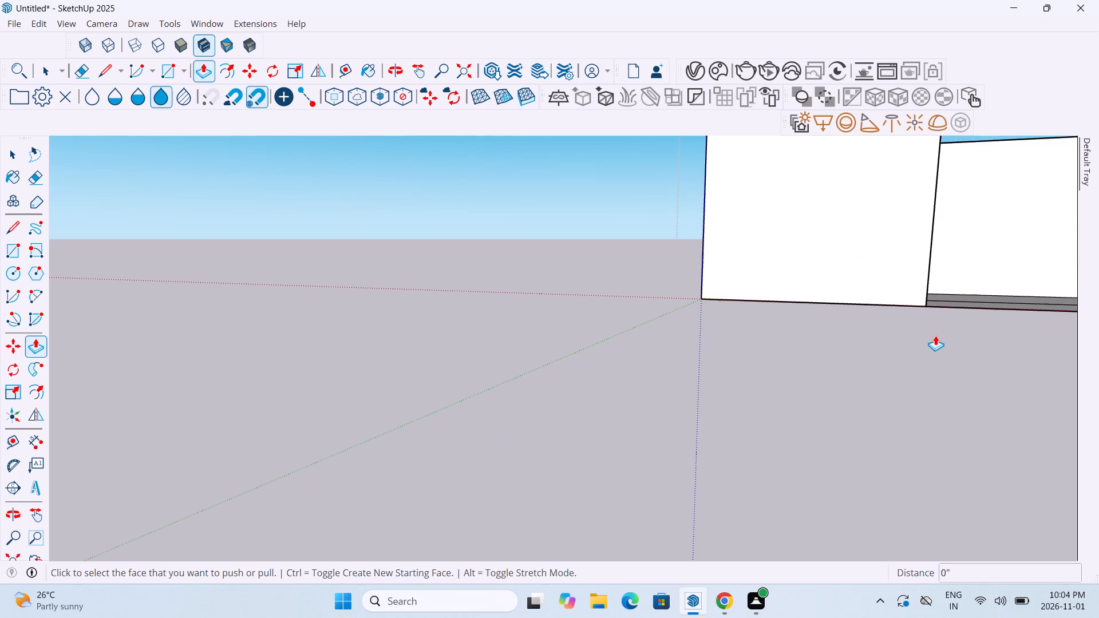
middle_drag(935, 335, 916, 495)
key(ctrl+z)
scroll(930, 435, down, 4)
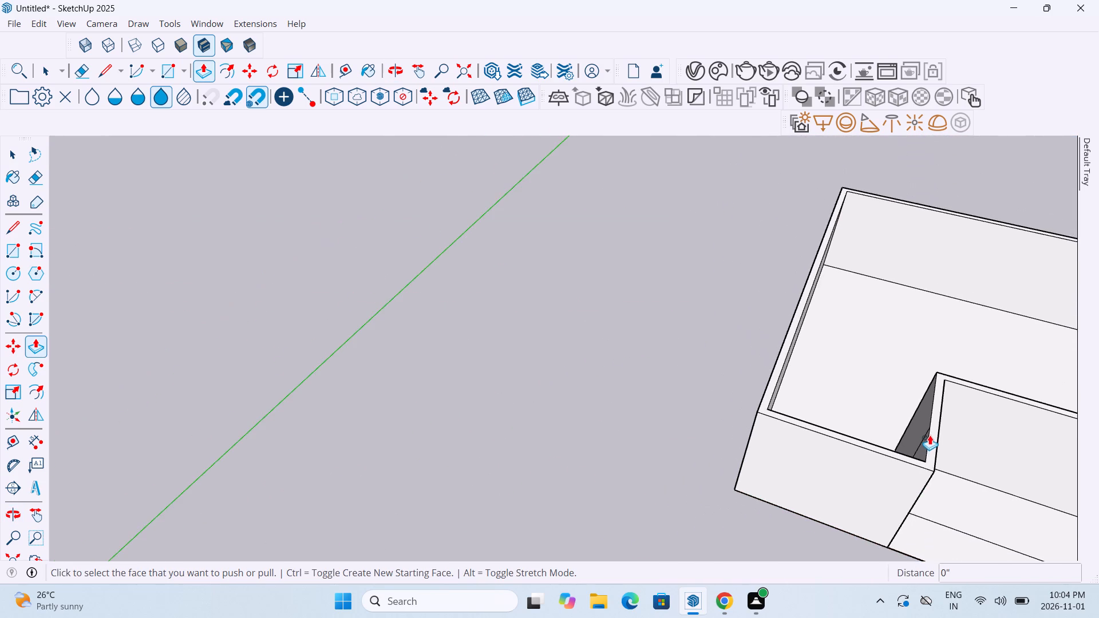
middle_drag(921, 468, 932, 338)
key(ctrl+z)
scroll(932, 338, down, 3)
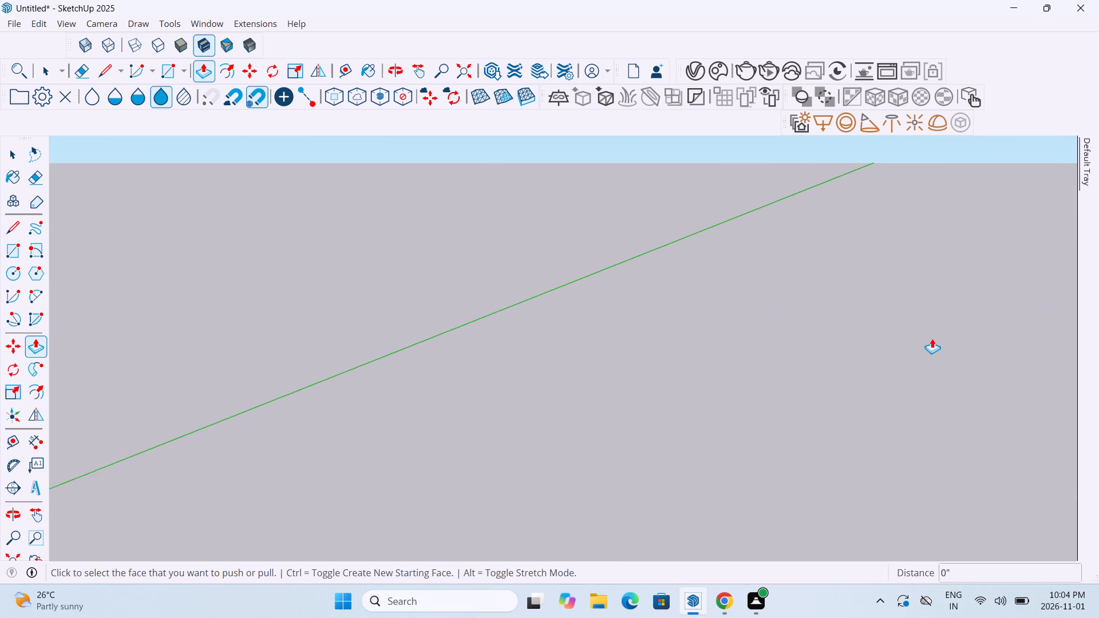
scroll(932, 338, down, 20)
scroll(932, 338, down, 16)
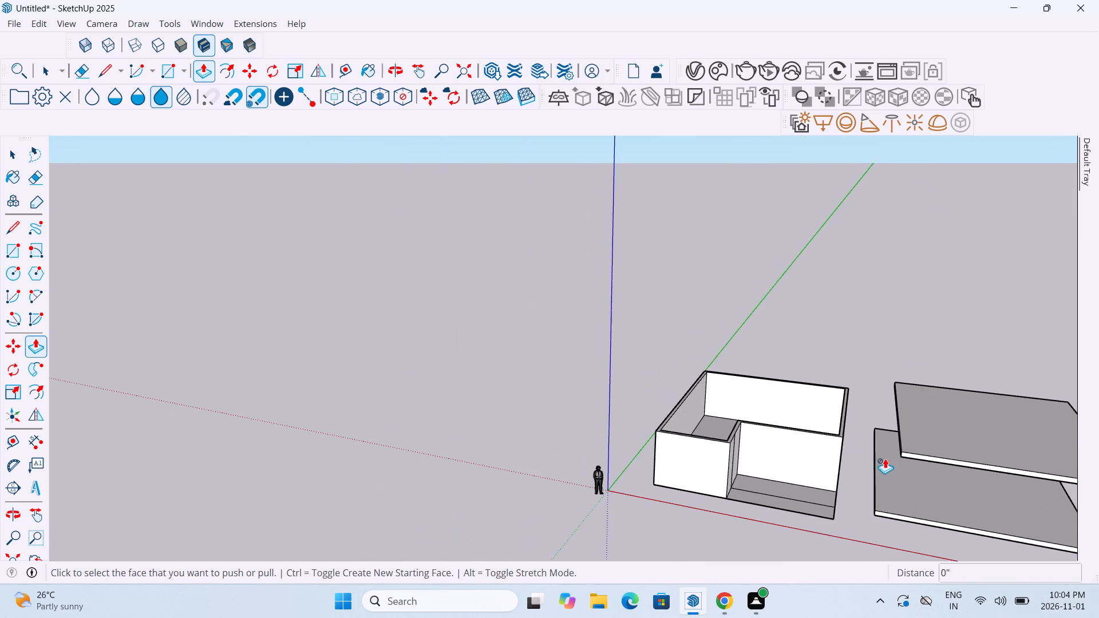
middle_drag(885, 458, 896, 387)
scroll(734, 455, up, 8)
middle_drag(736, 456, 749, 510)
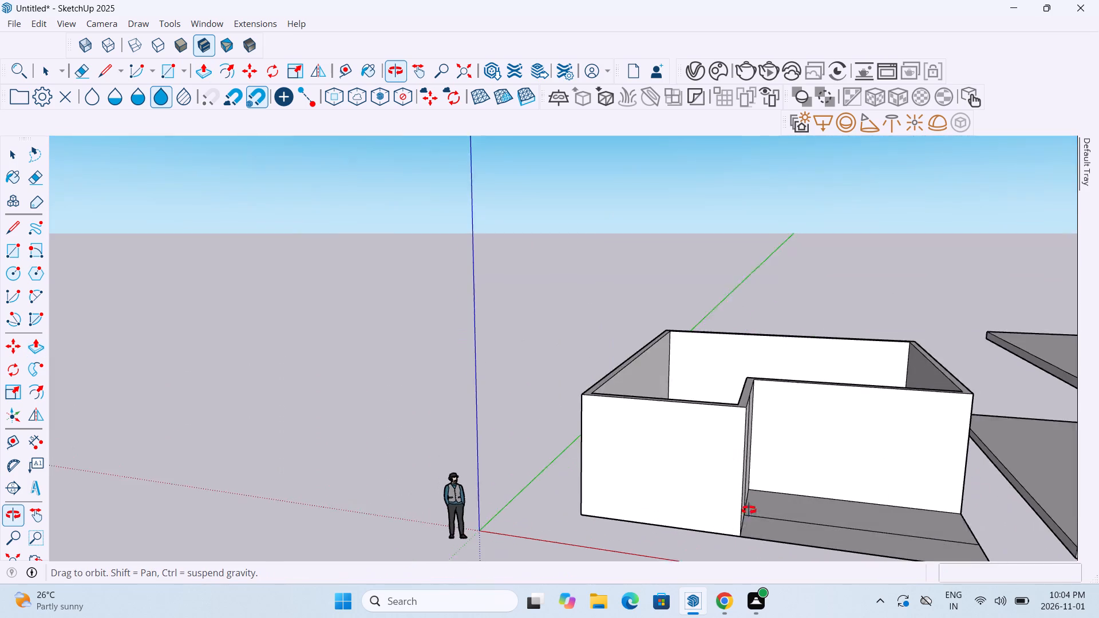
middle_drag(749, 510, 756, 545)
middle_drag(768, 465, 787, 529)
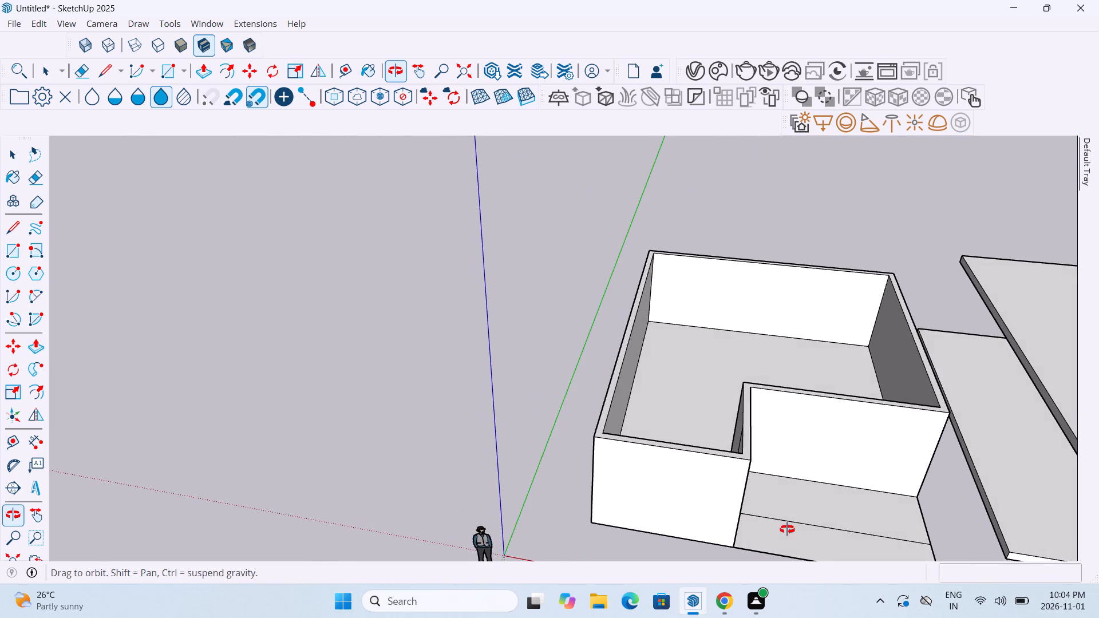
middle_drag(787, 529, 788, 529)
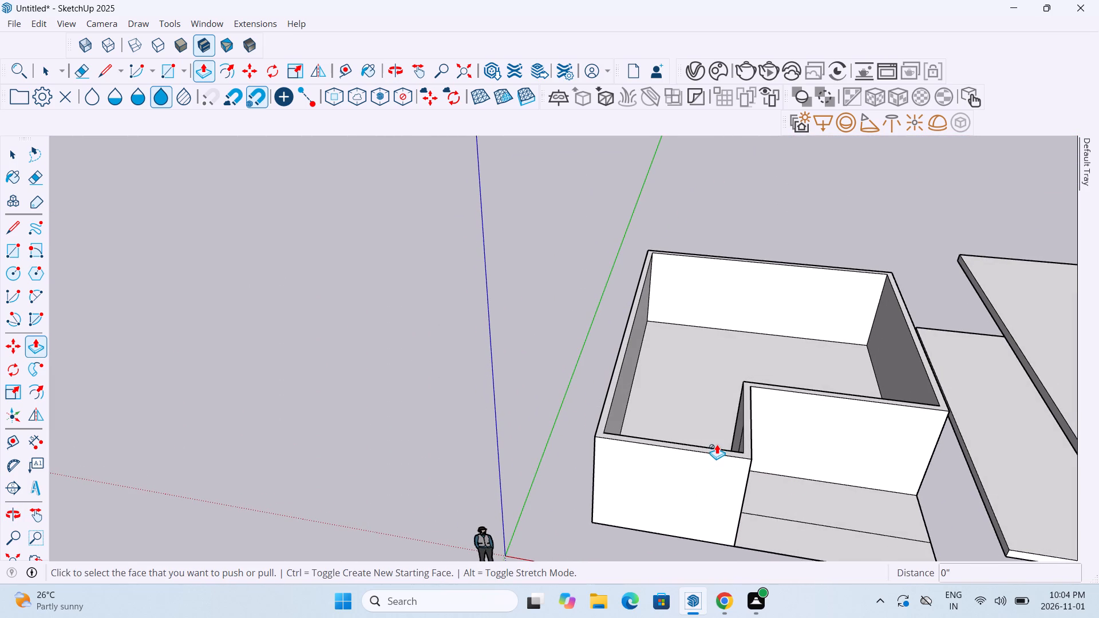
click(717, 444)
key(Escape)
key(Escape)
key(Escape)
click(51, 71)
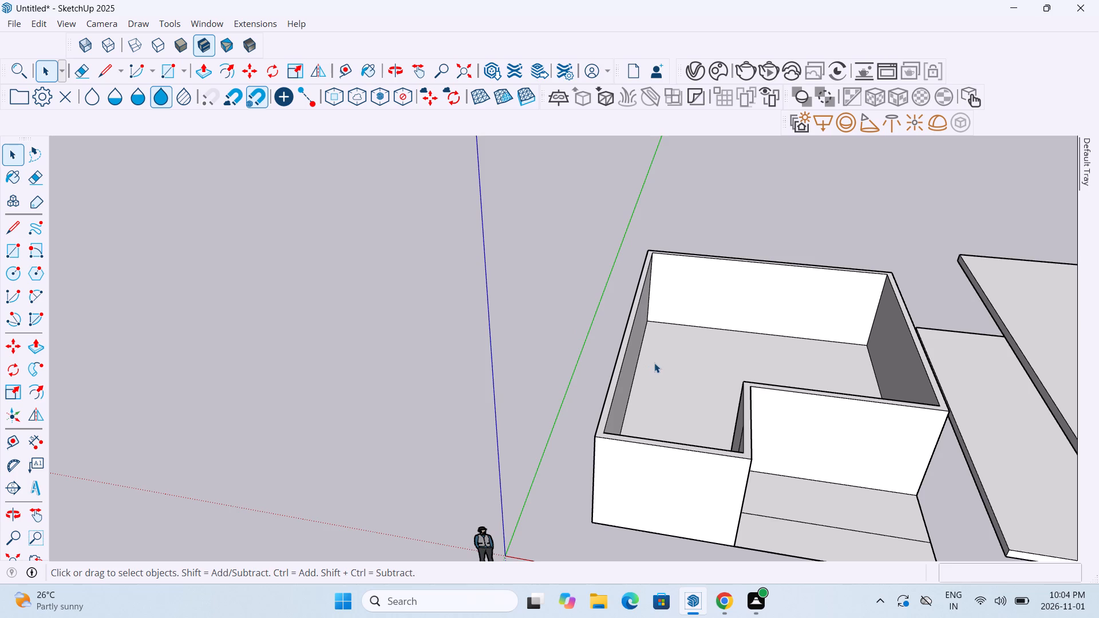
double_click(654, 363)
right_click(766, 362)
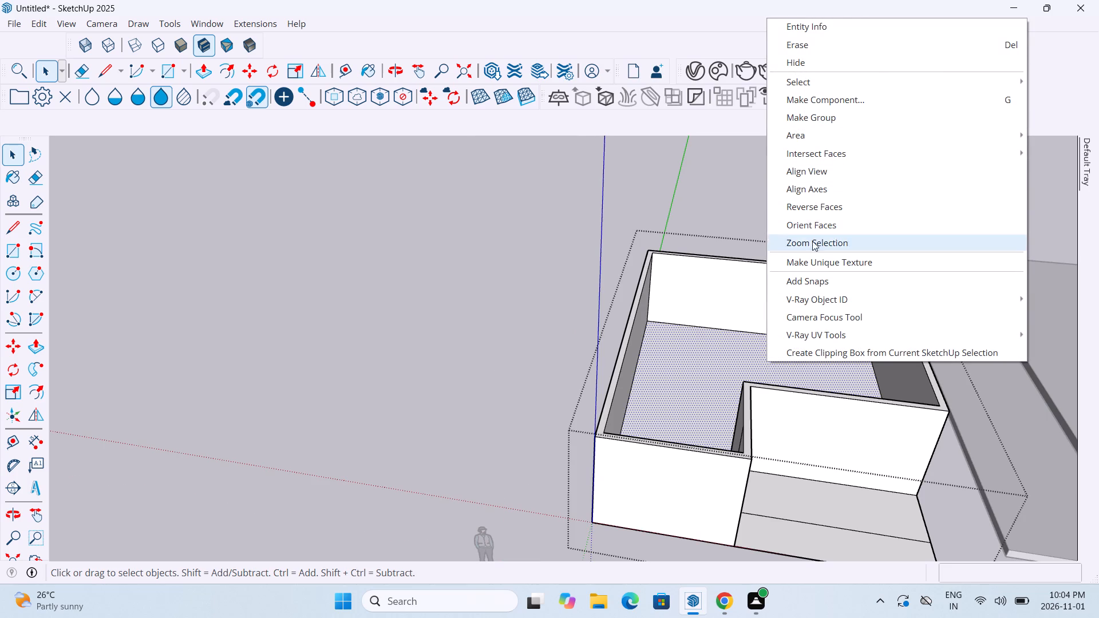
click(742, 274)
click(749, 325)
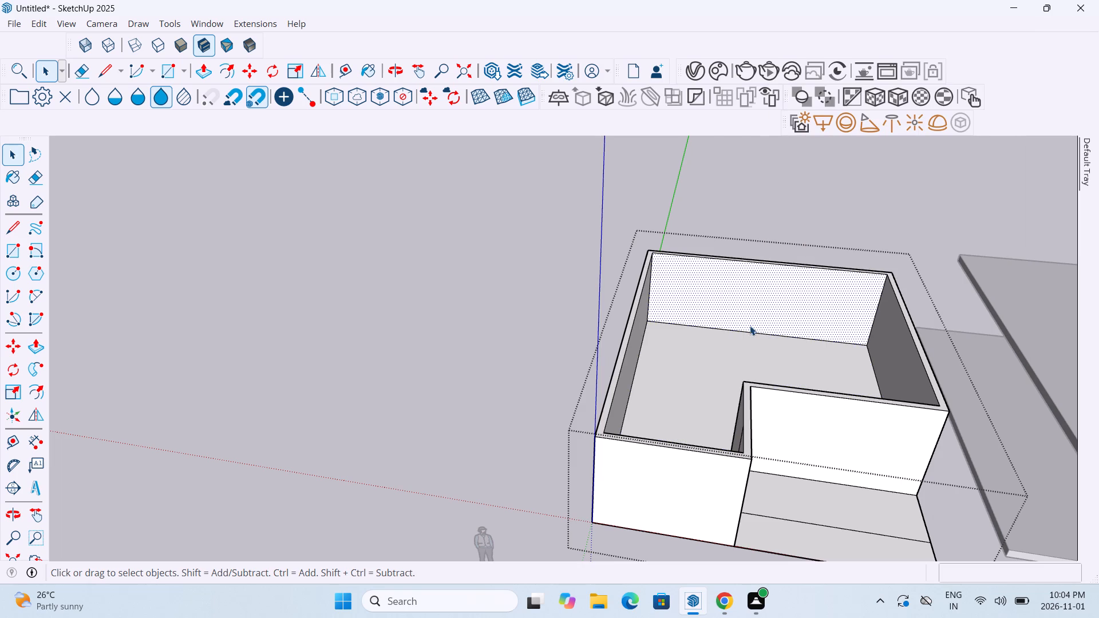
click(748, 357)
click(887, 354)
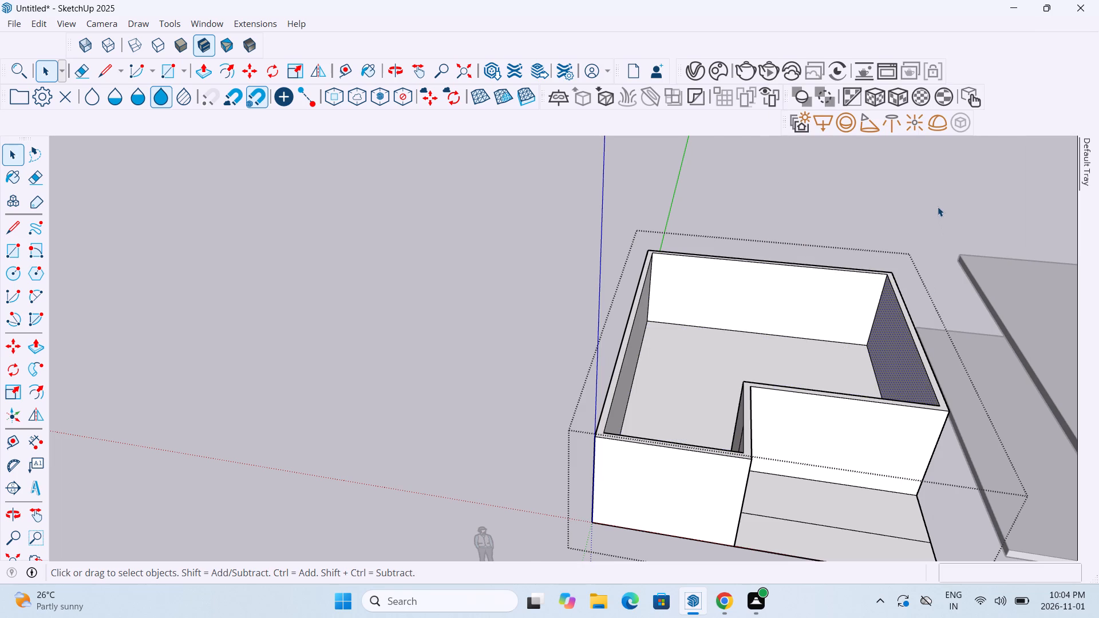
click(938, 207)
Explode the building group beside the slabs into loose faces and edges, and clear the selection.
scroll(936, 207, down, 4)
click(860, 369)
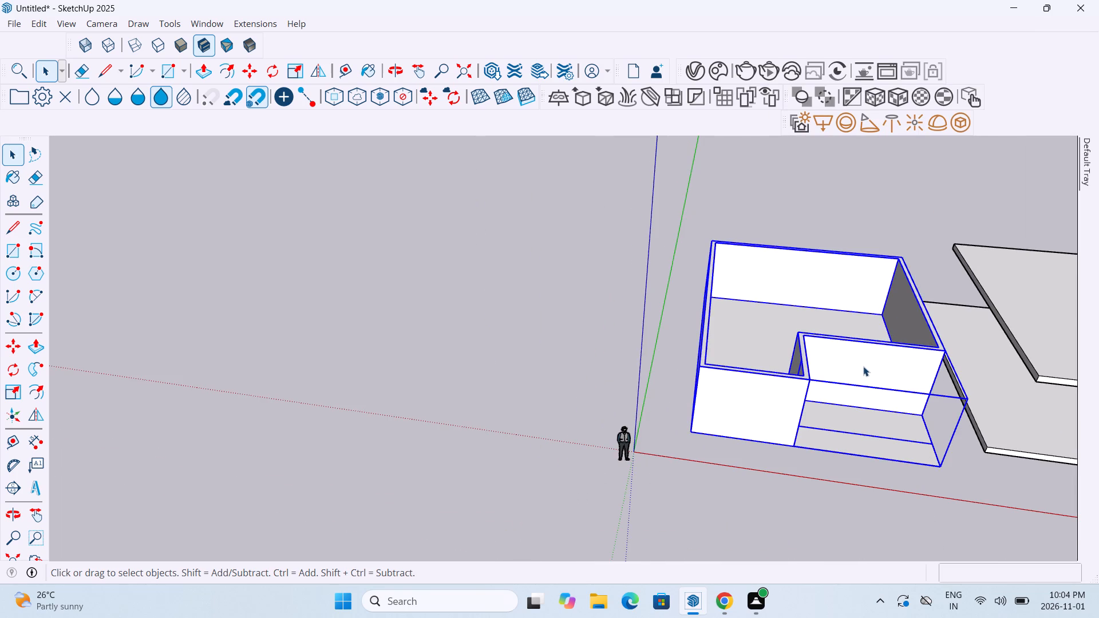
right_click(865, 375)
click(900, 144)
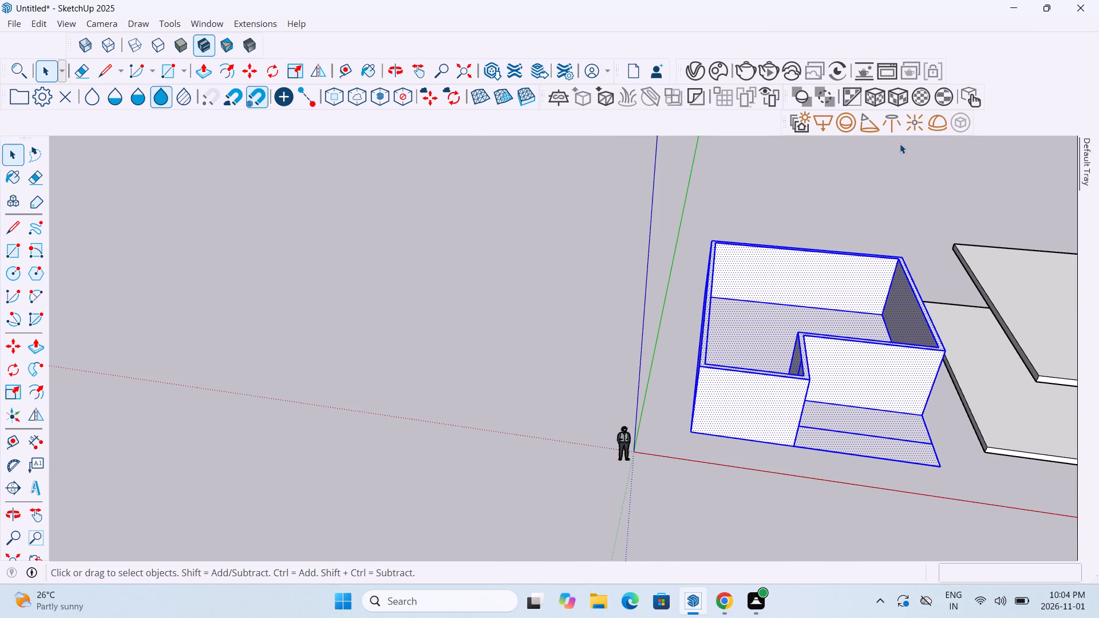
middle_drag(853, 317, 863, 394)
right_click(839, 306)
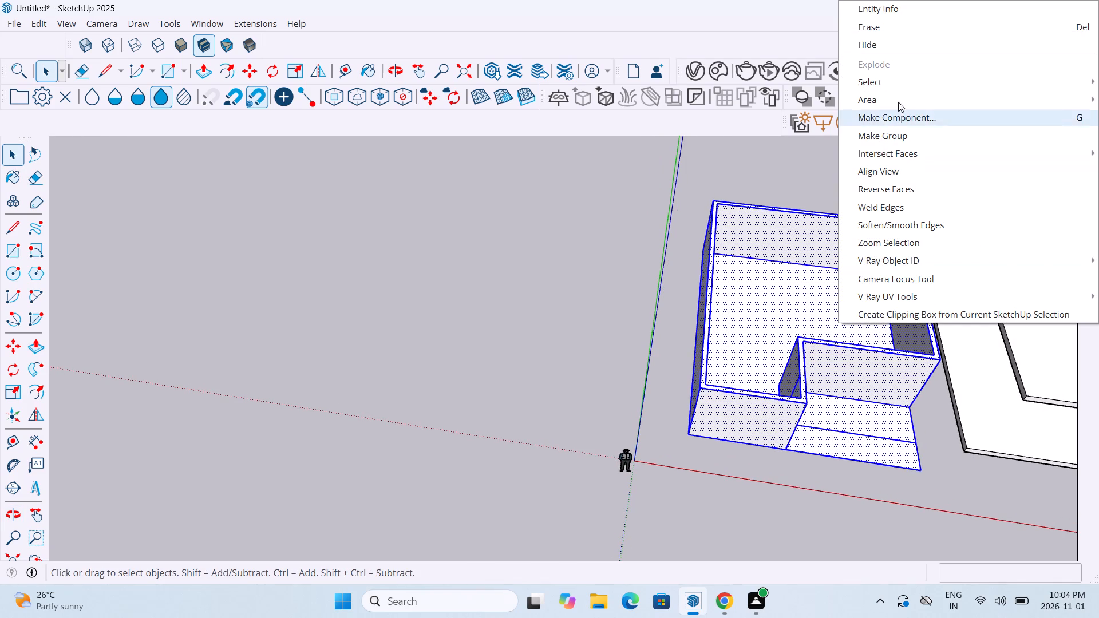
click(691, 189)
click(786, 357)
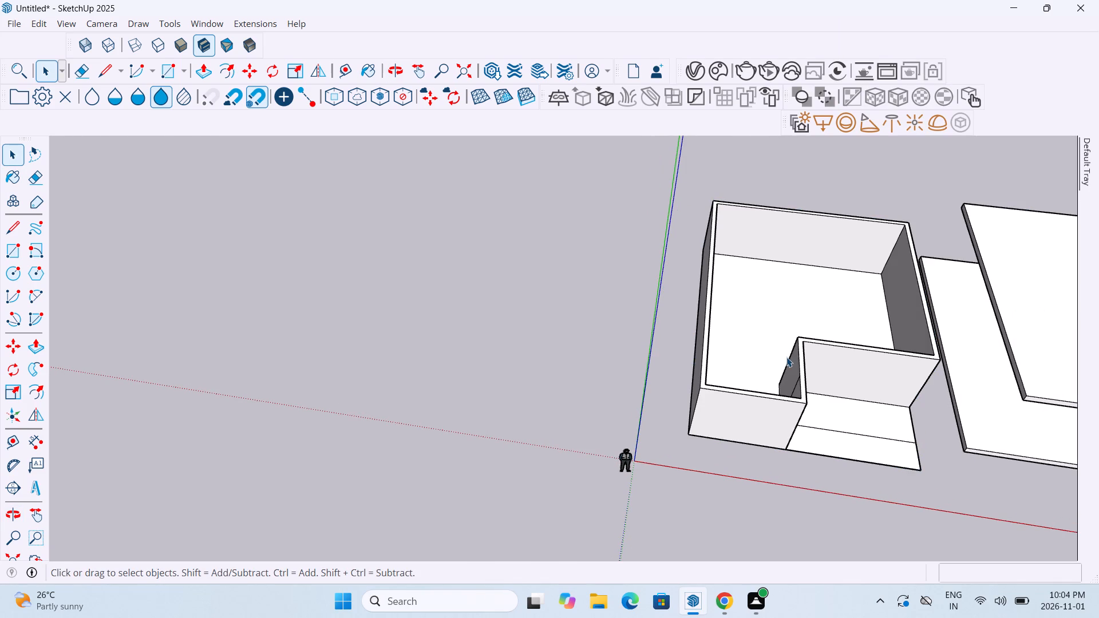
click(825, 362)
click(802, 394)
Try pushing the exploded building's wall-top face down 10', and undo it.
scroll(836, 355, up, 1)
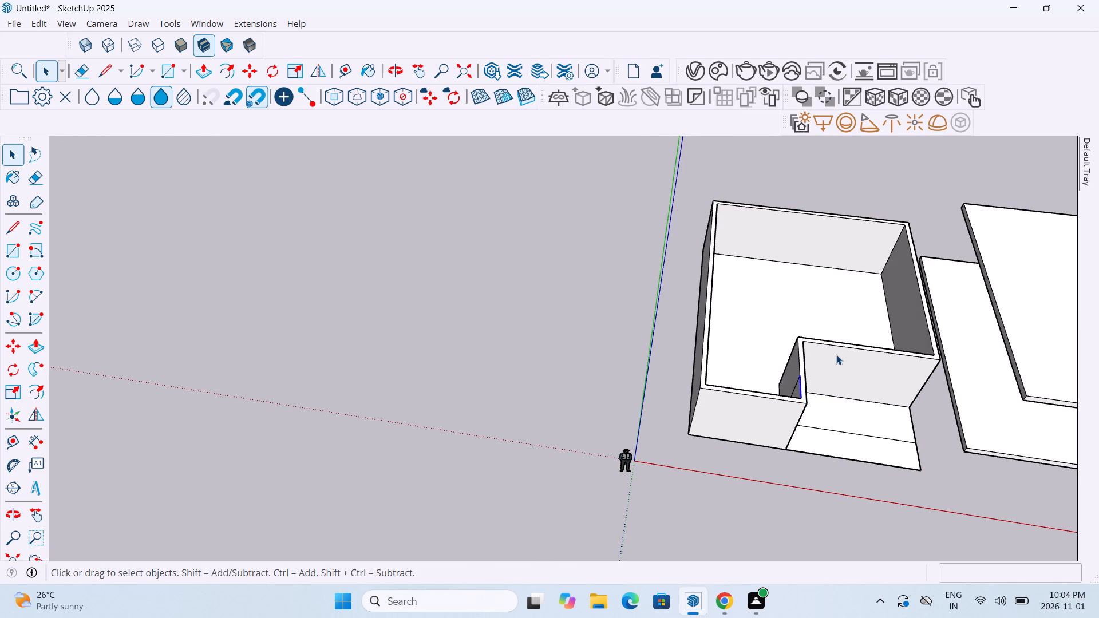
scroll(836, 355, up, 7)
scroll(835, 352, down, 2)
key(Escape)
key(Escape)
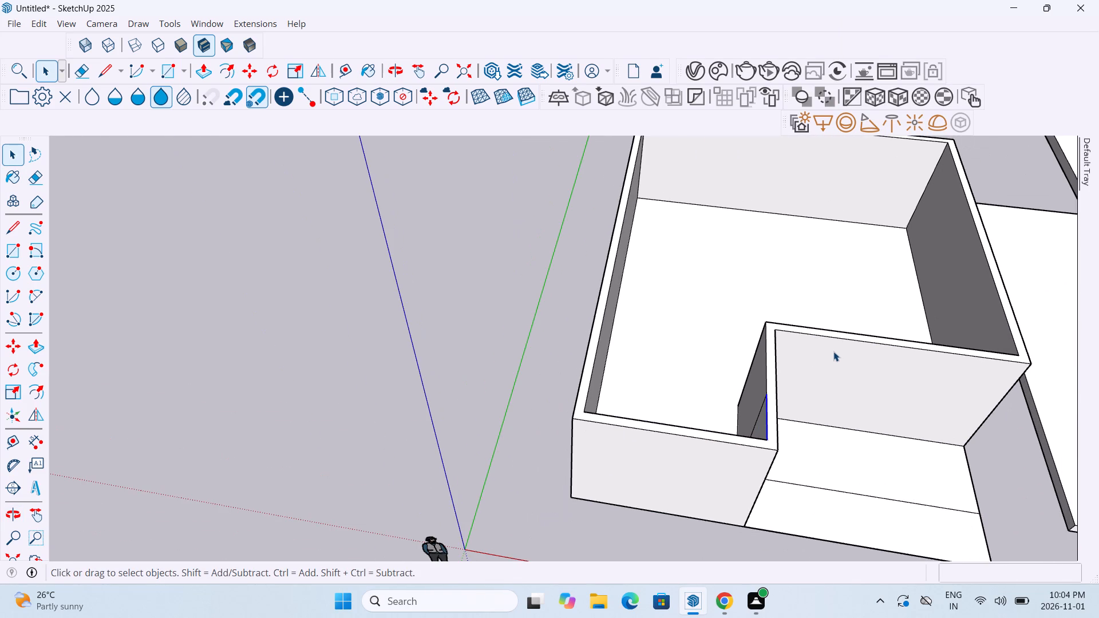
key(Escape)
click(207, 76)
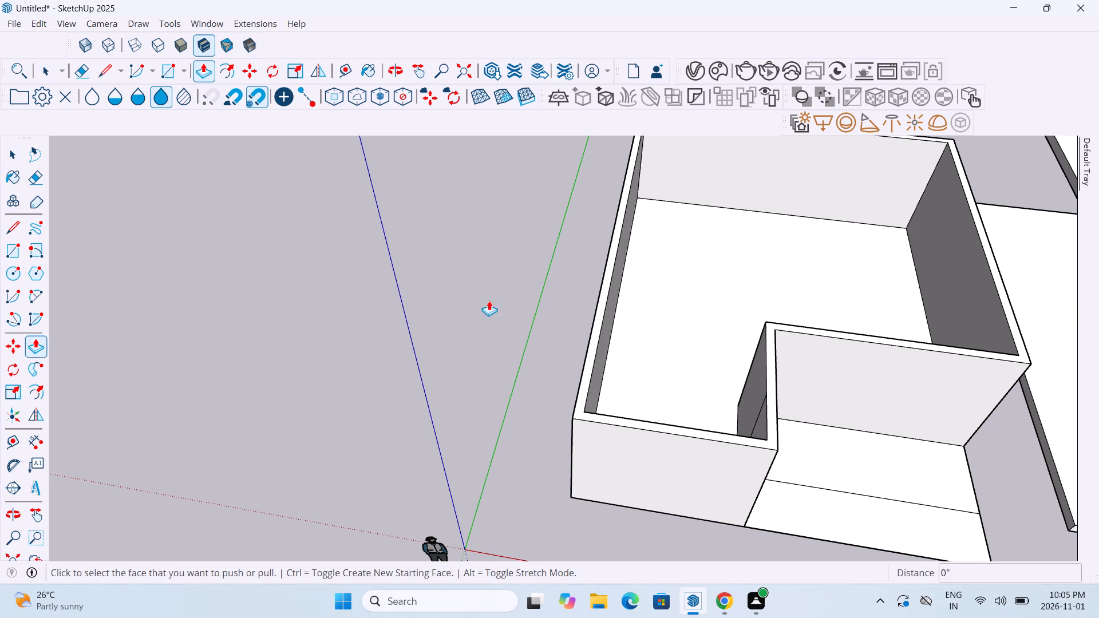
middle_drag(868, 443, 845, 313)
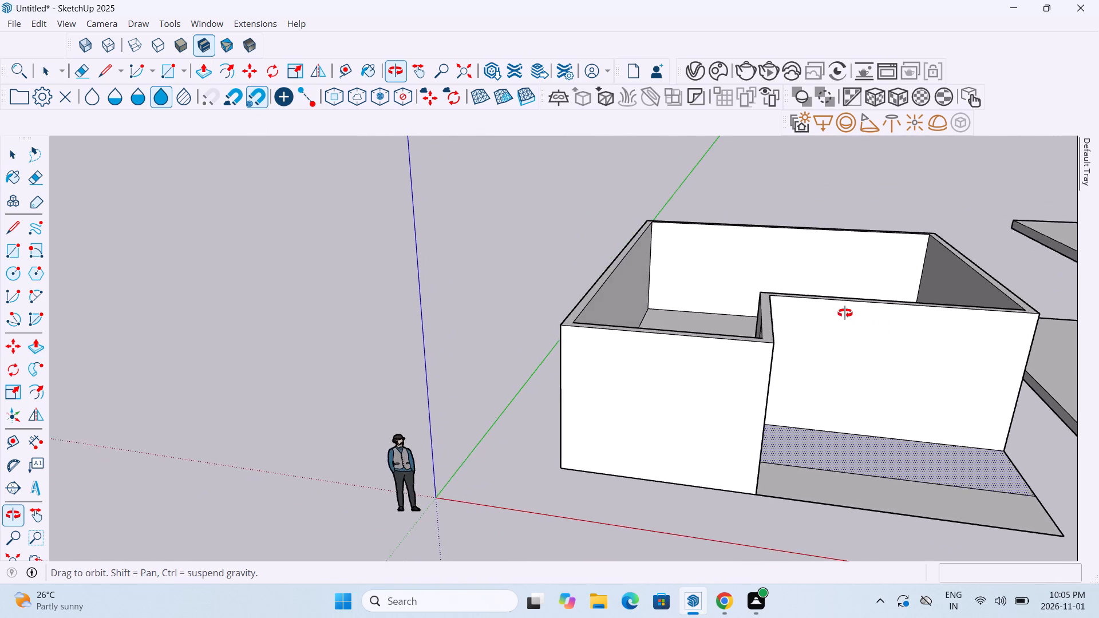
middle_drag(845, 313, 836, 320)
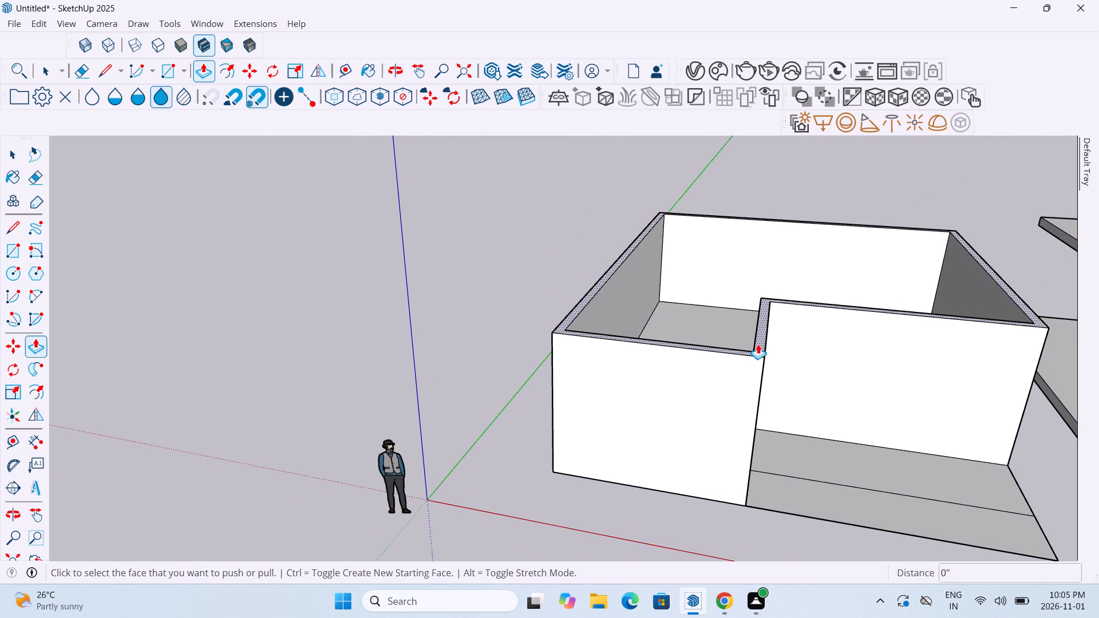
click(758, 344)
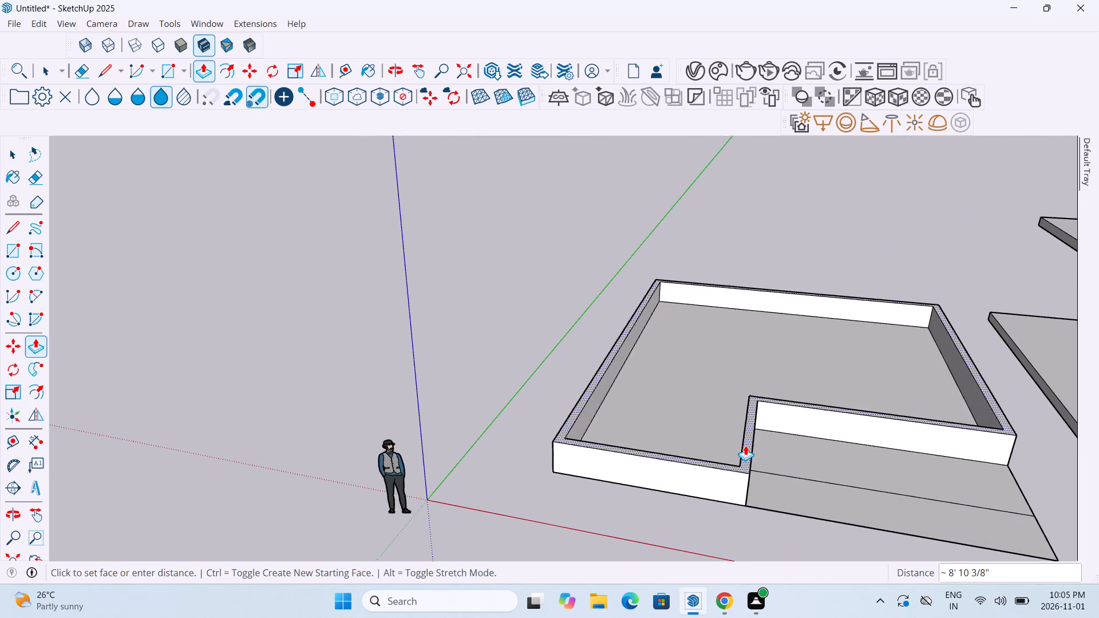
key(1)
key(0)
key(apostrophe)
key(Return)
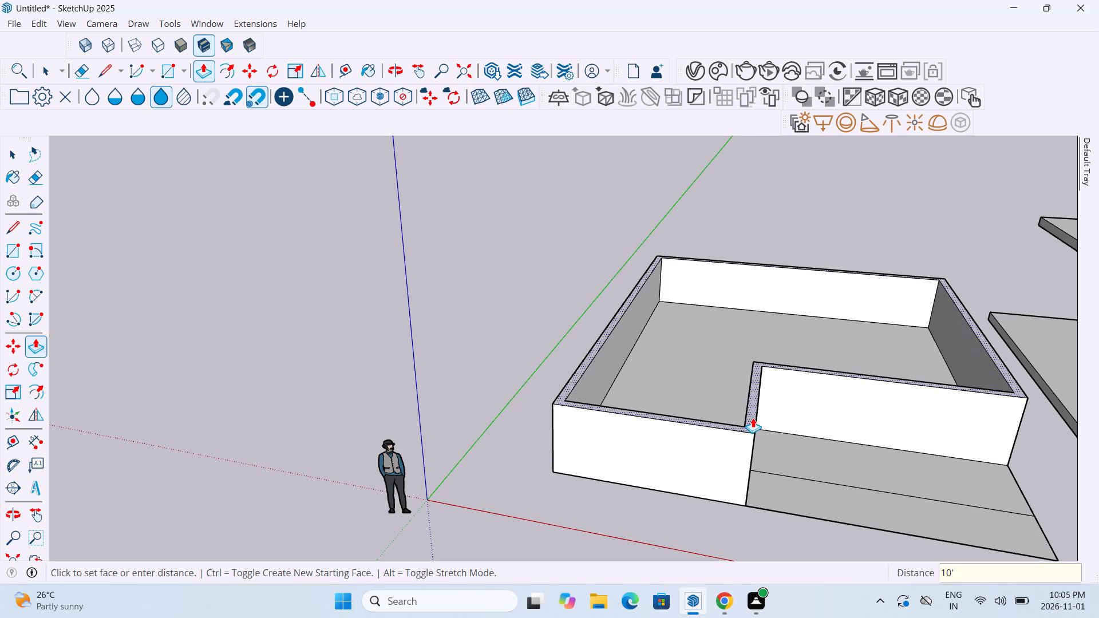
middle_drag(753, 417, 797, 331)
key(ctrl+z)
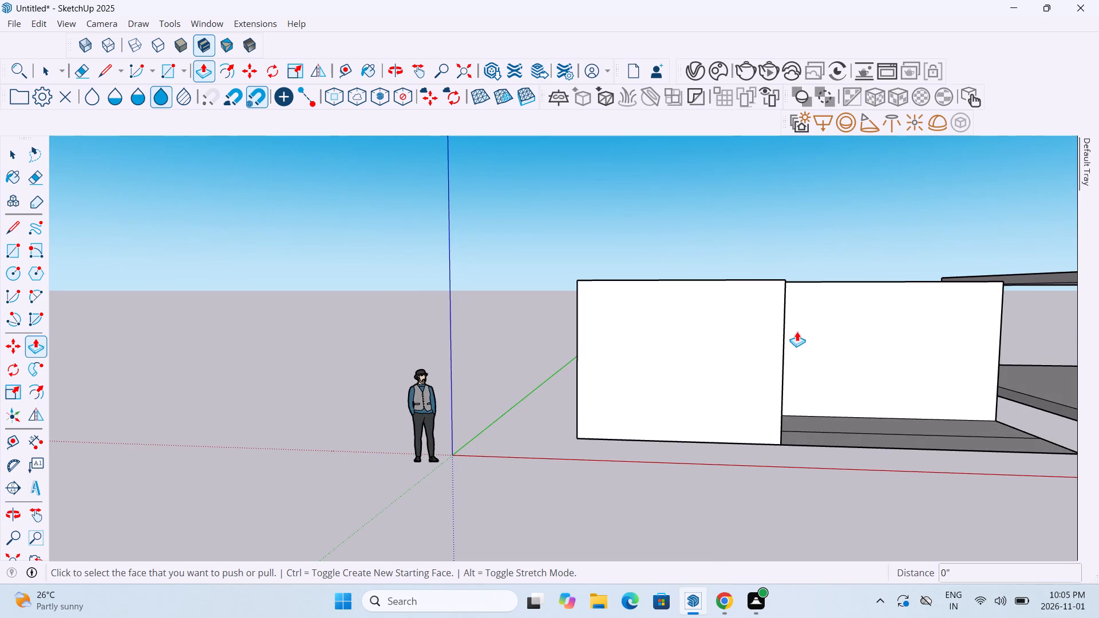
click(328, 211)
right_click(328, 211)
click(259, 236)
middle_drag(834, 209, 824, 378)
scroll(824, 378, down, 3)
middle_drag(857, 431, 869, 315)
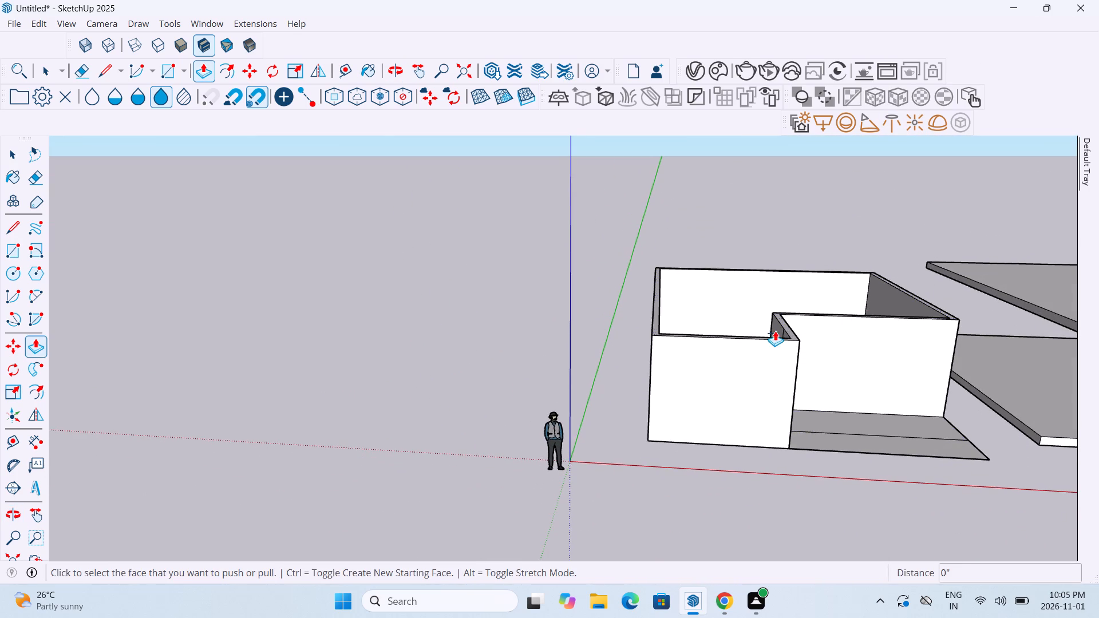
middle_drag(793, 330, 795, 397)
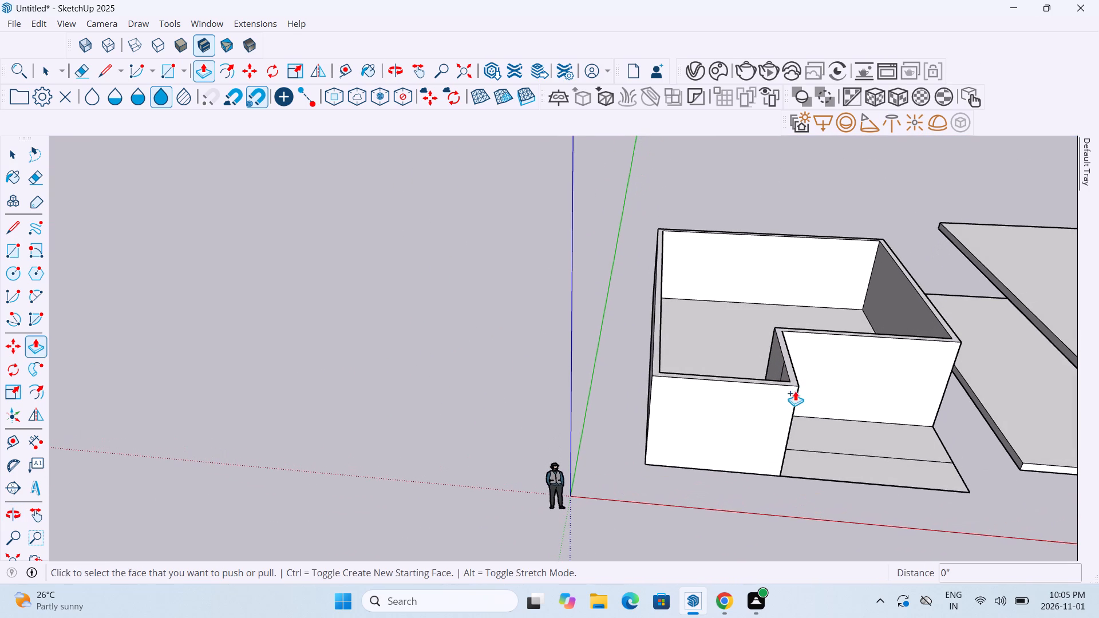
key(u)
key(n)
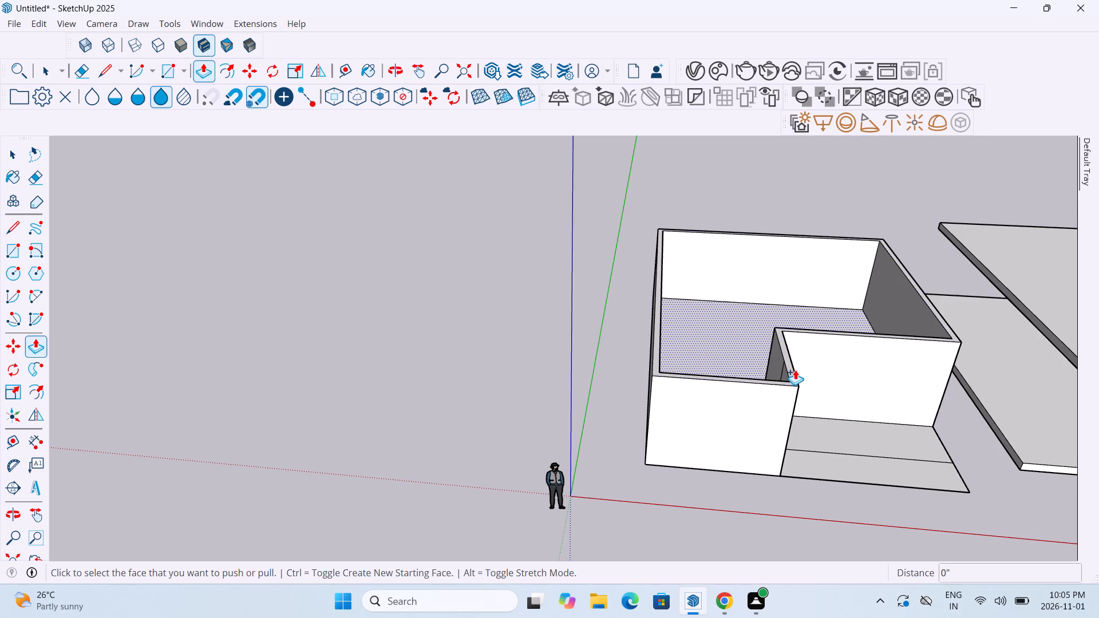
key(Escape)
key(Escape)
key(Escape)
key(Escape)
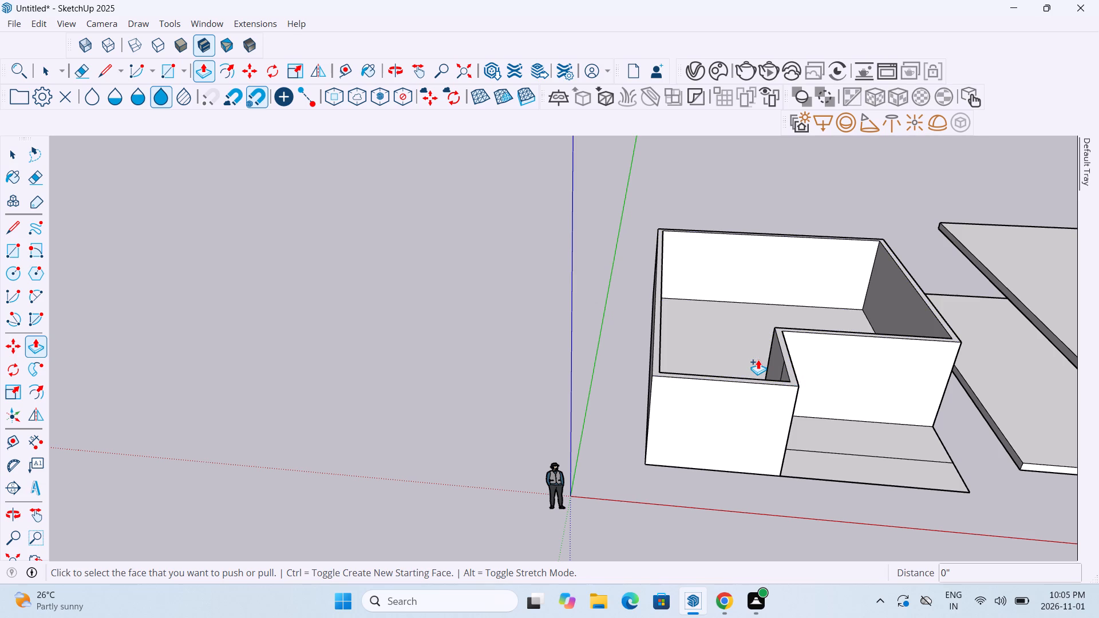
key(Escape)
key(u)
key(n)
Check the measurement unit format and its available options in the Model Info units settings.
click(48, 73)
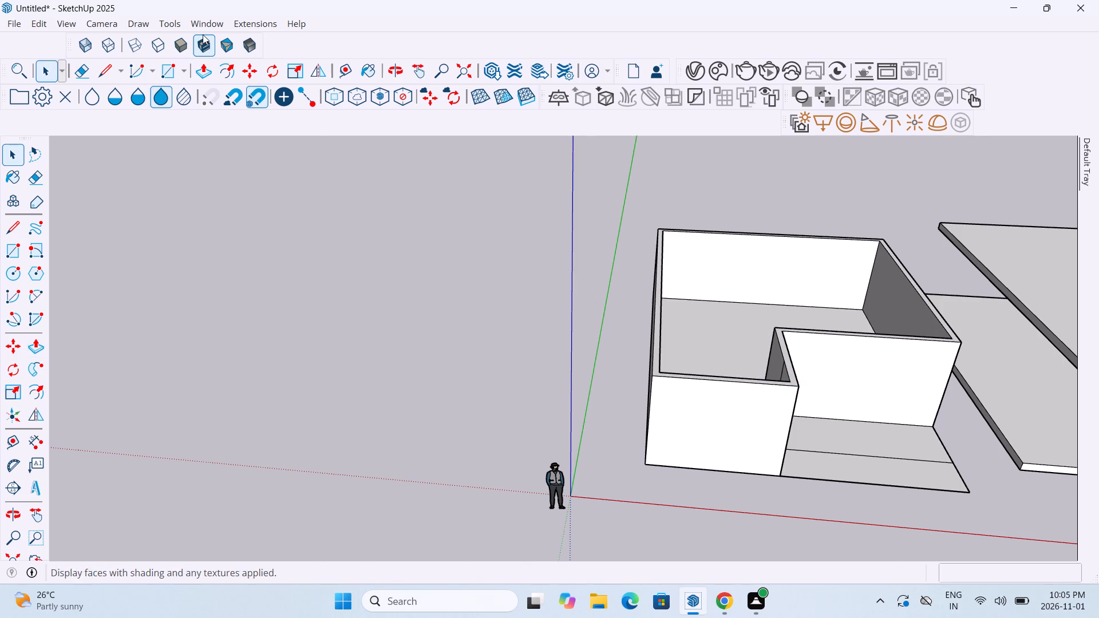
click(208, 29)
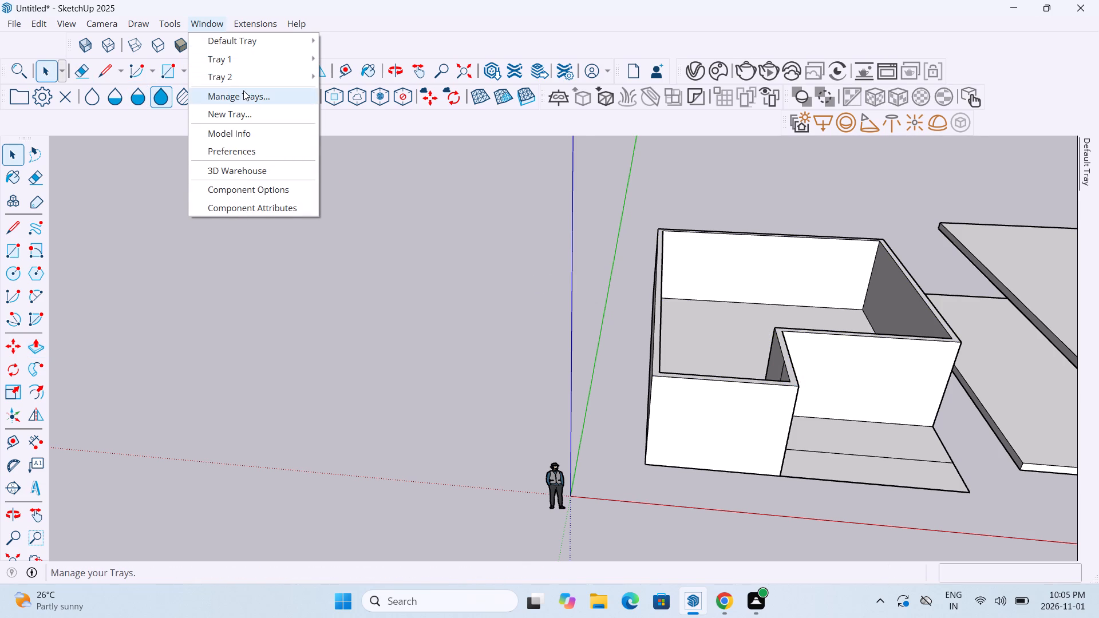
click(246, 130)
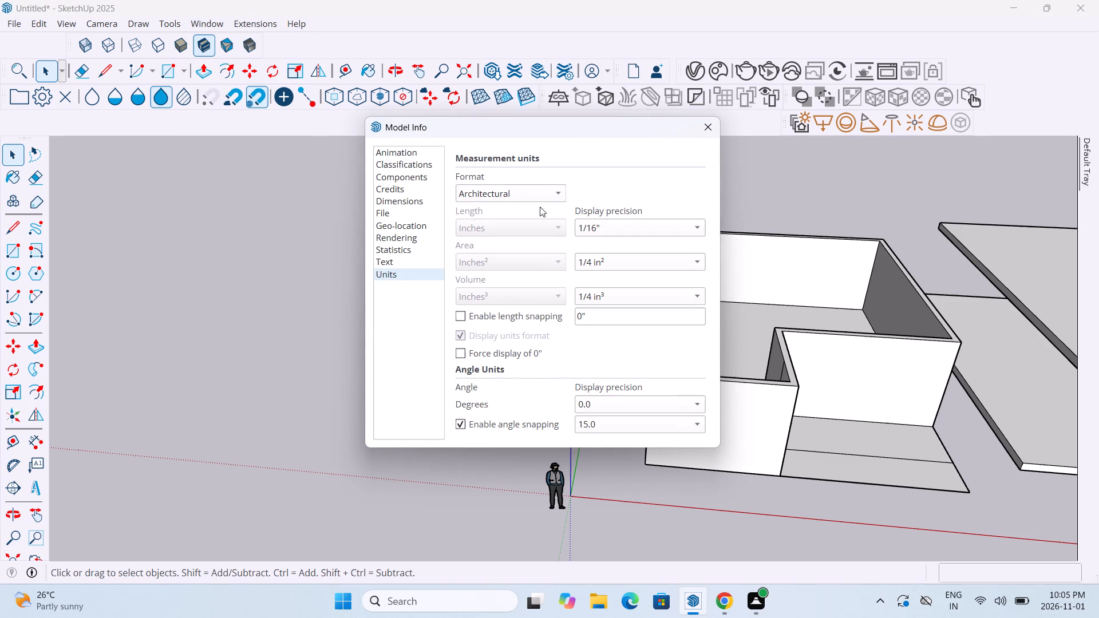
click(544, 197)
click(540, 192)
click(714, 127)
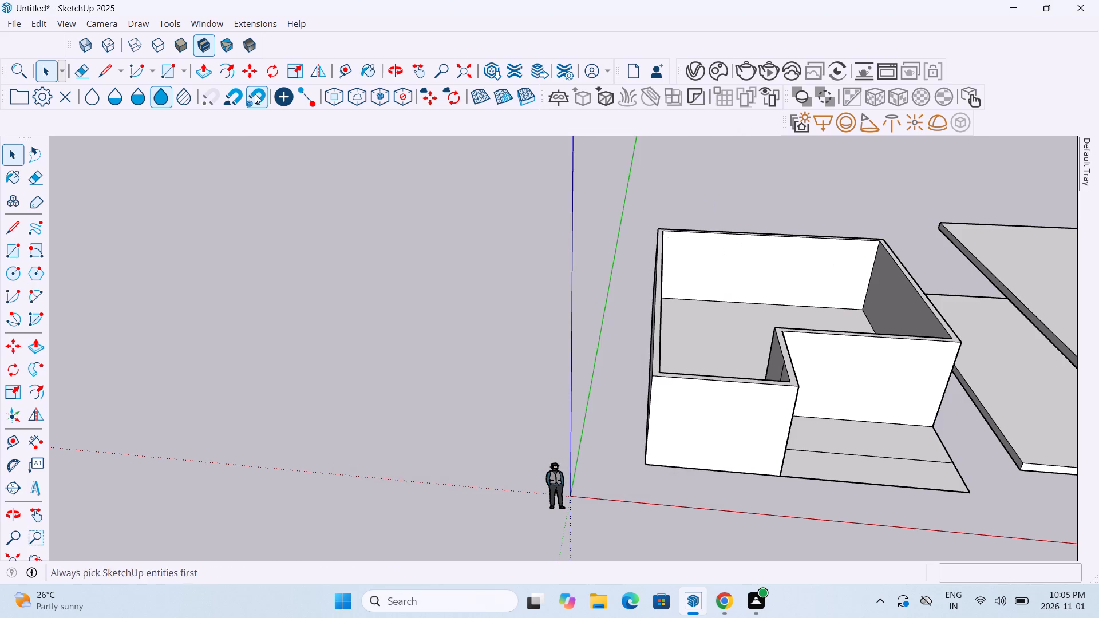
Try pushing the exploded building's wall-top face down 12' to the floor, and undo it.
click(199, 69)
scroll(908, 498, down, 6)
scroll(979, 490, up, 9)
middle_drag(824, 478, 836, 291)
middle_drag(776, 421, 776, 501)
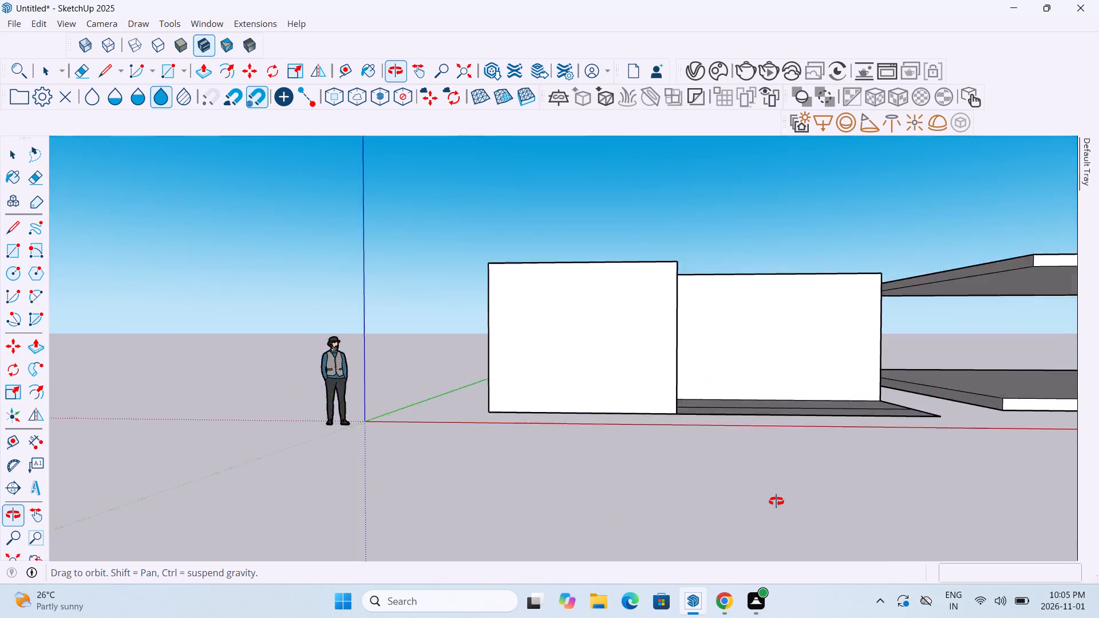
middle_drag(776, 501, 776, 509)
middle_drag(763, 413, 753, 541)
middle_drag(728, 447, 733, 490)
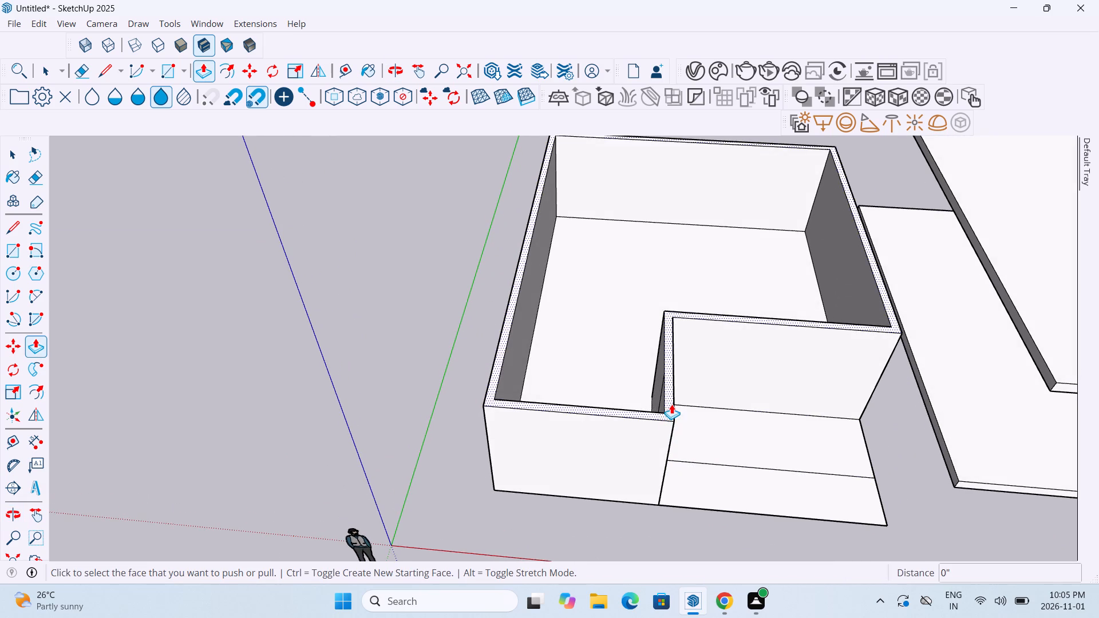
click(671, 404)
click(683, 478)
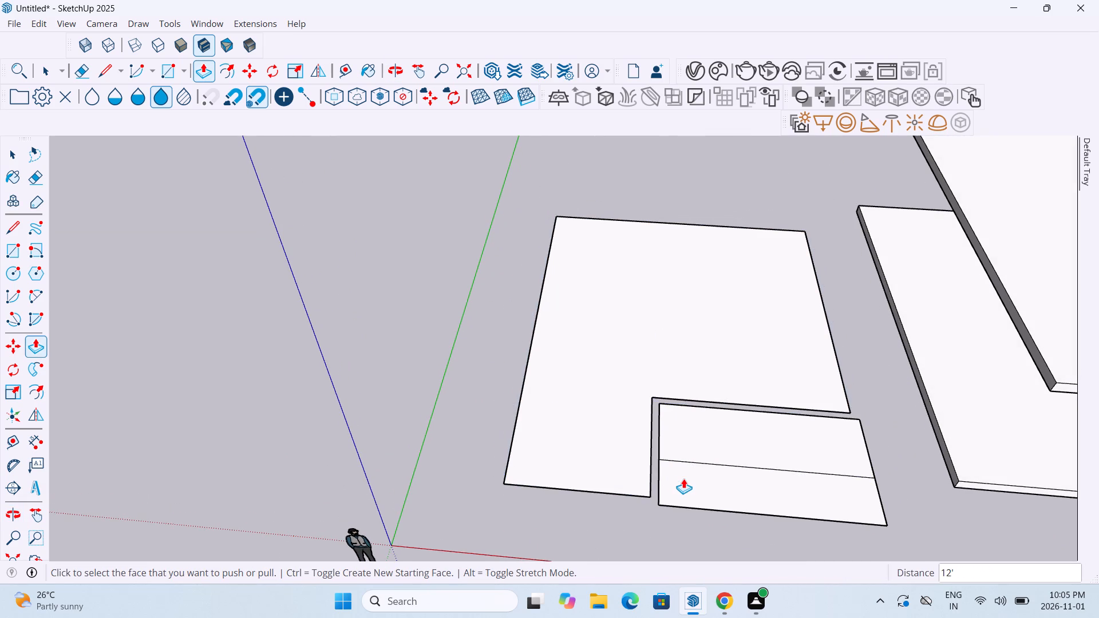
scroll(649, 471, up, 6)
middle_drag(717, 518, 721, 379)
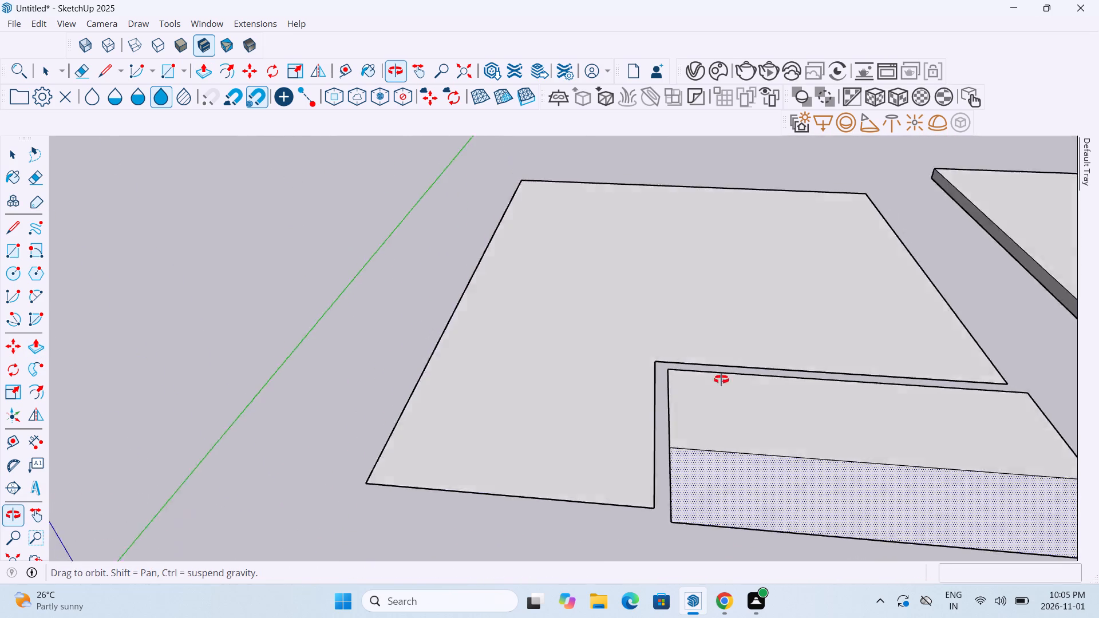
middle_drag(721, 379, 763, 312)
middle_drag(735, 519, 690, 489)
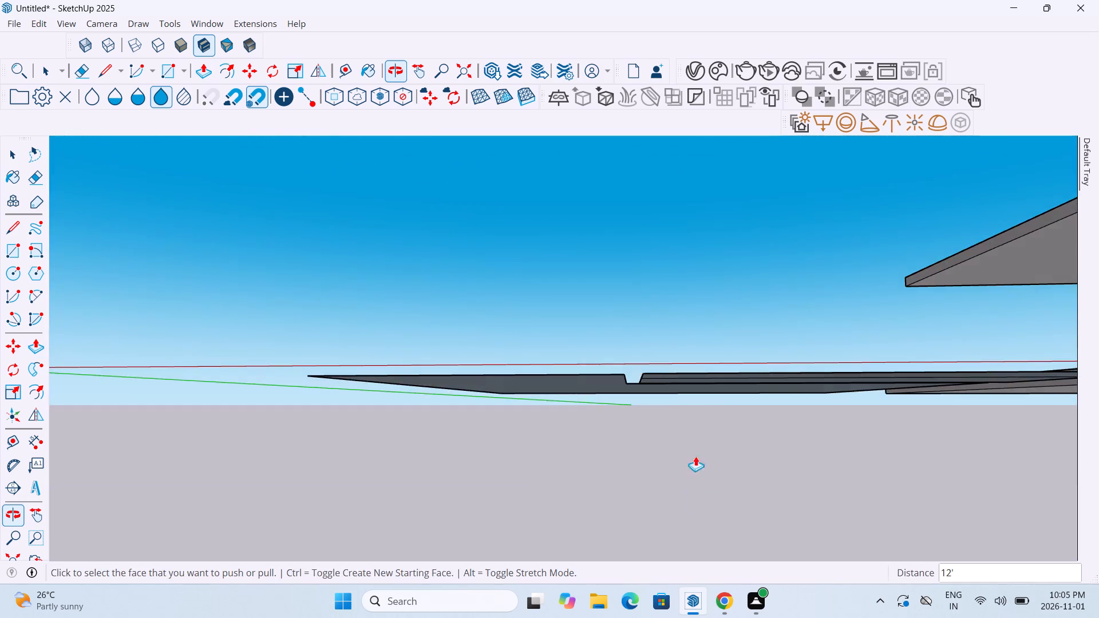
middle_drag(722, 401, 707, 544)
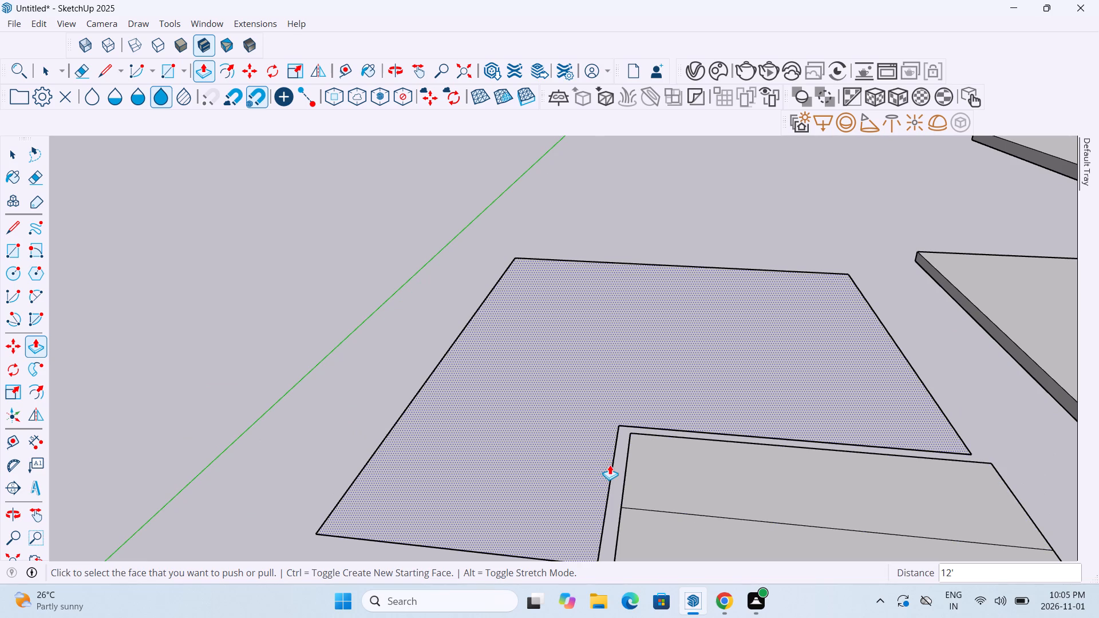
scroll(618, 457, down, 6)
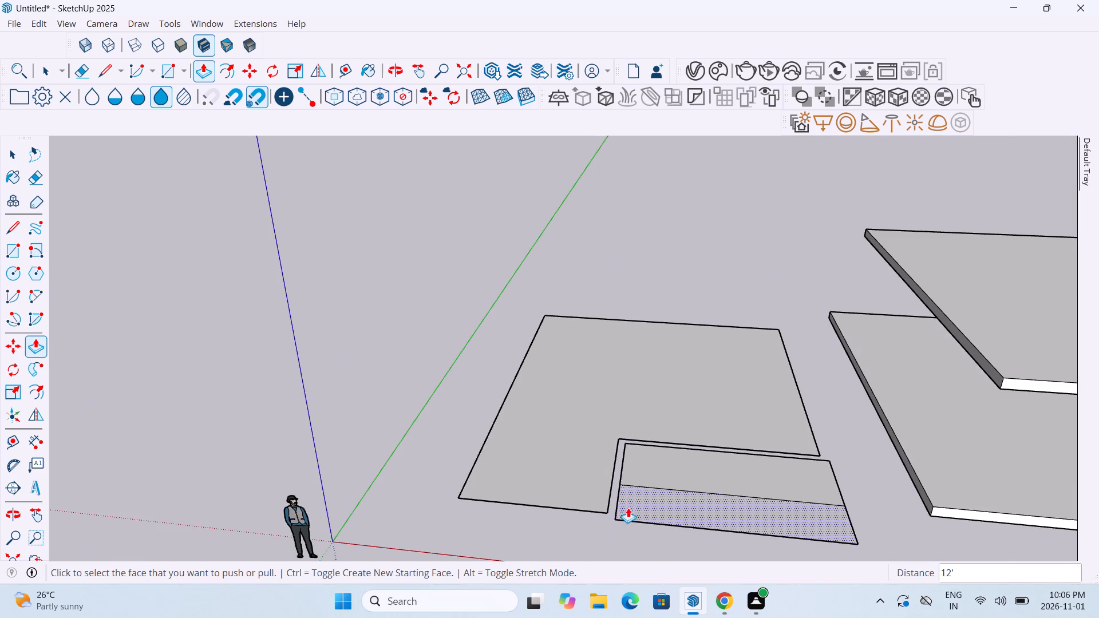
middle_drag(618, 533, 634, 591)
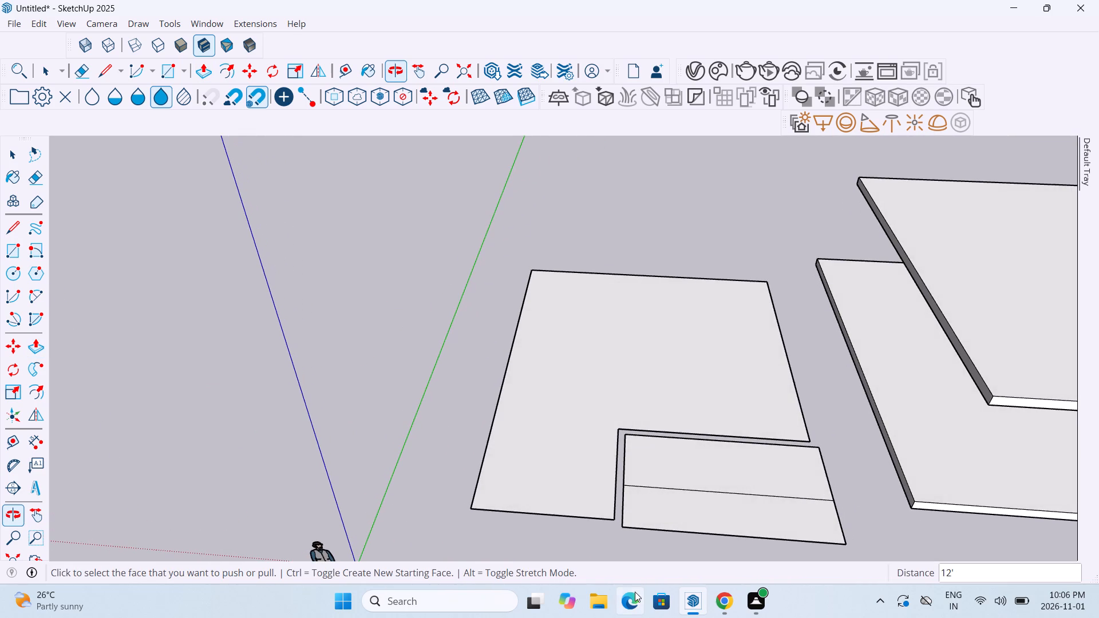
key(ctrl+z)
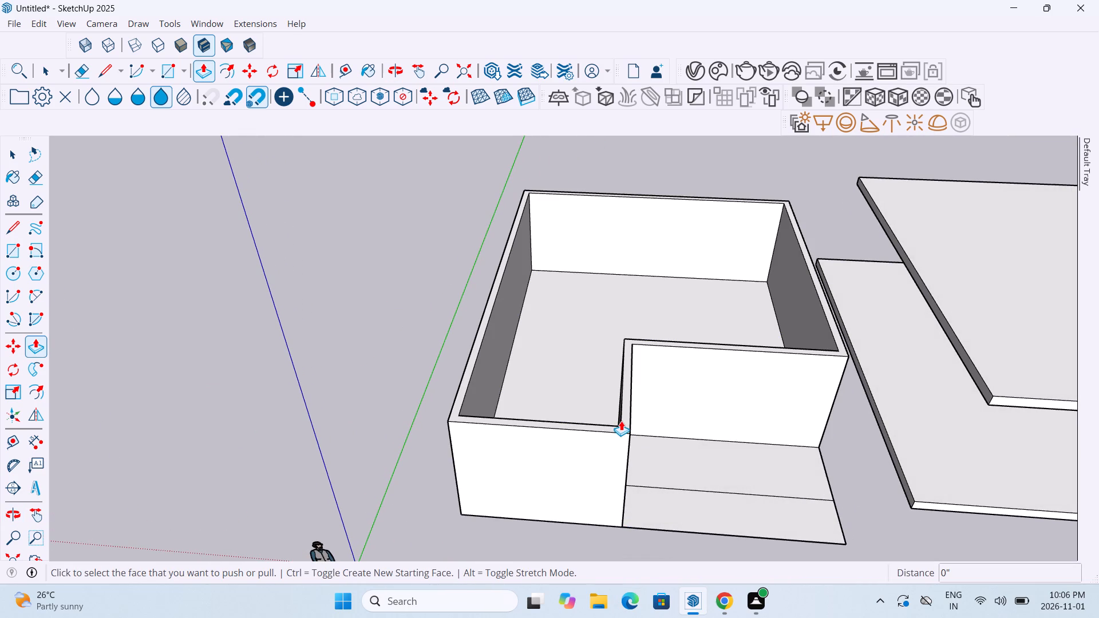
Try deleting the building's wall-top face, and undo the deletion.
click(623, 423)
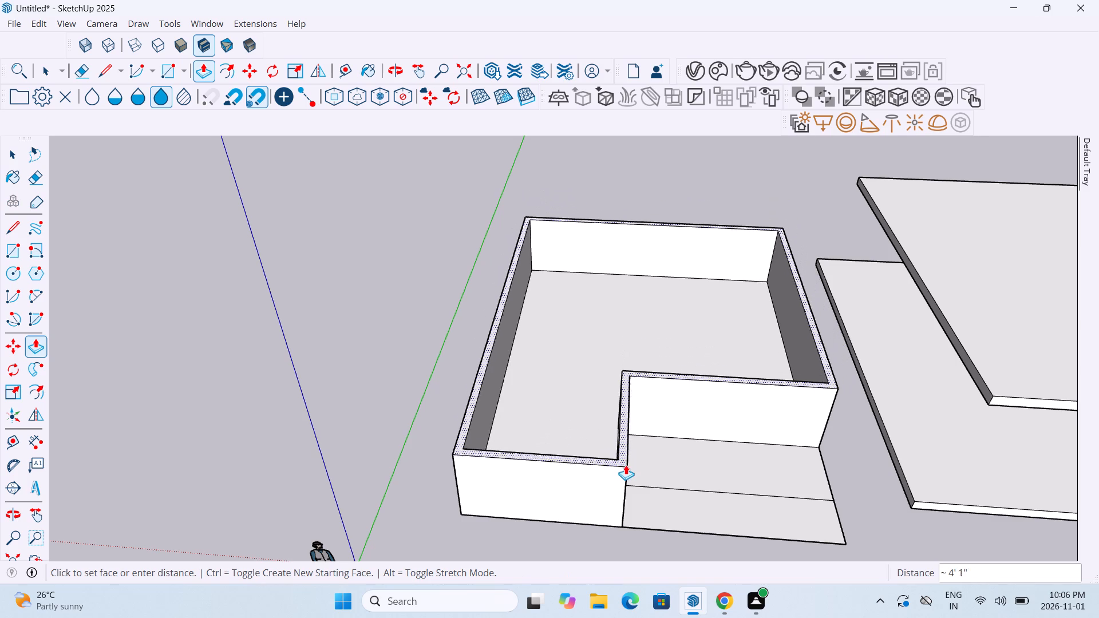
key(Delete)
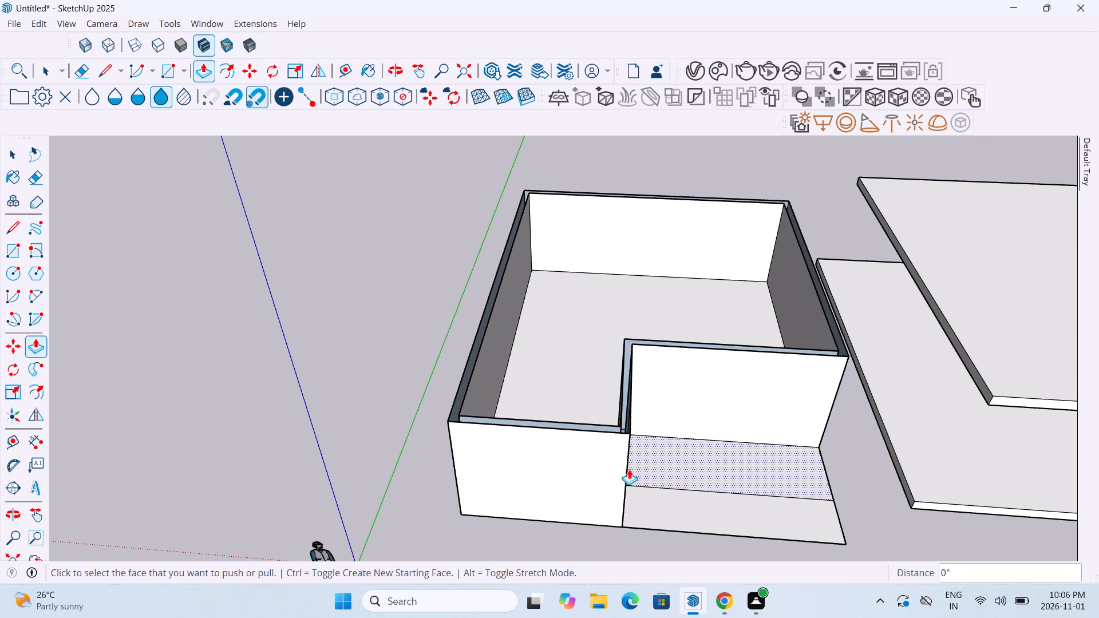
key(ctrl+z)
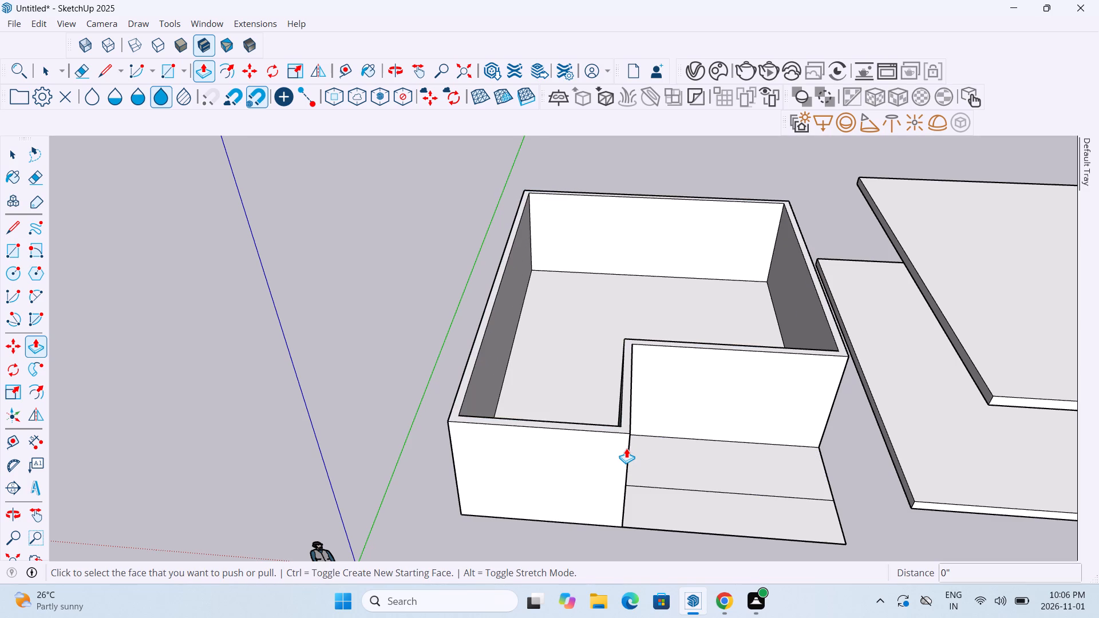
Undo the earlier edits back to the state with only the original building and the two slabs beside it.
key(ctrl+z)
key(ctrl+z)
key(ctrl+z)
key(ctrl+z)
key(ctrl+z)
key(ctrl+z)
scroll(626, 448, down, 12)
key(ctrl+z)
key(ctrl+z)
key(ctrl+z)
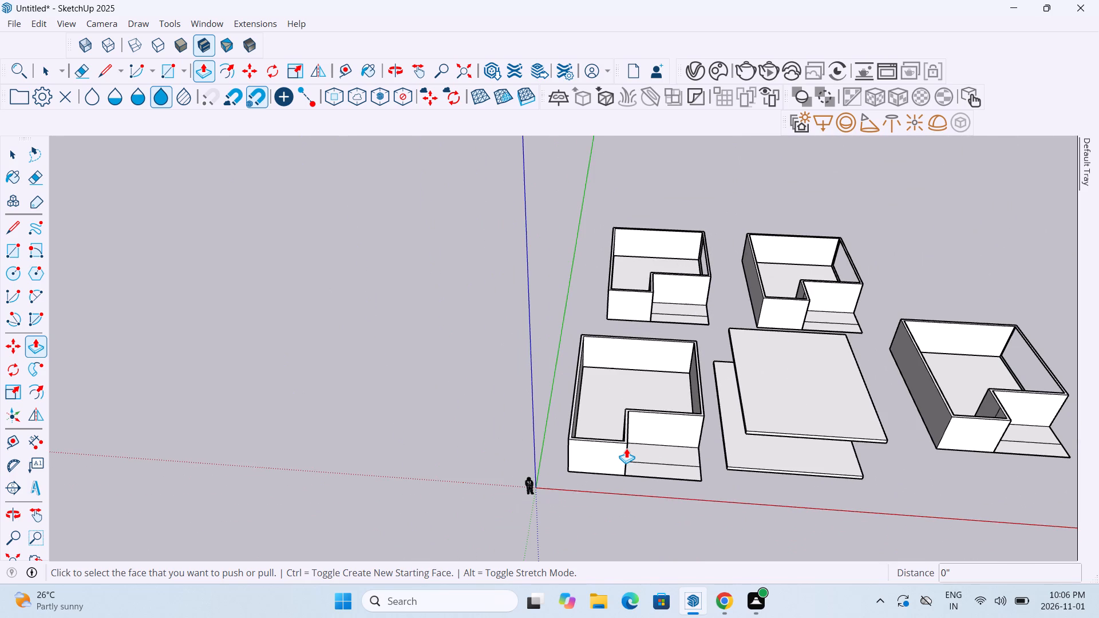
key(ctrl+z)
key(ctrl+z)
key(ctrl+z)
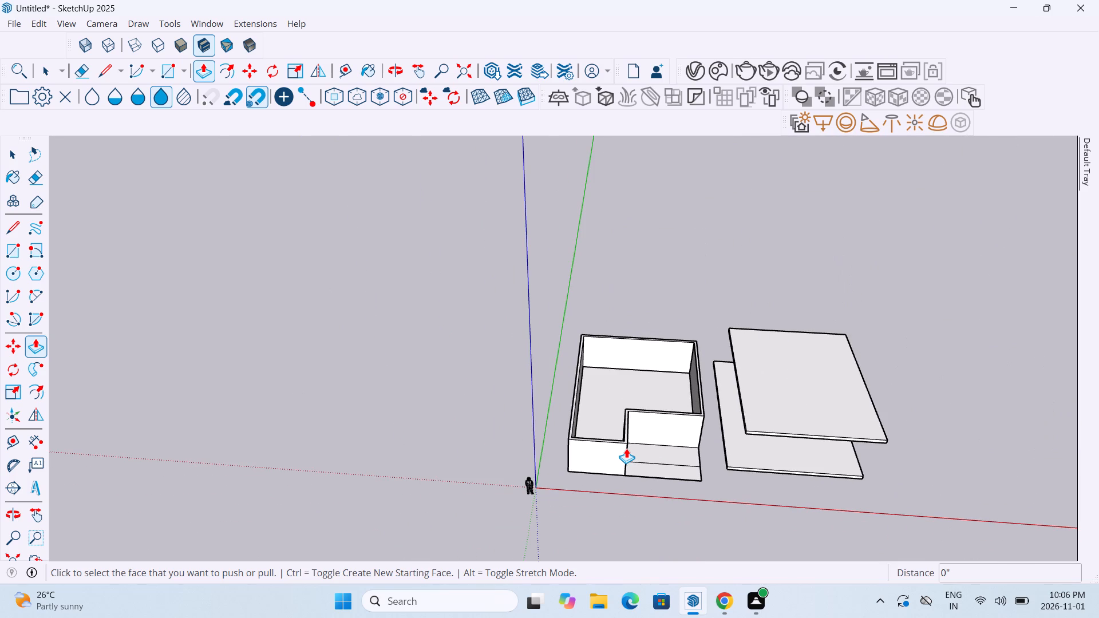
Undo further back to the two flat floor plans, before the slabs and the wall extrusion were made.
key(ctrl+z)
scroll(626, 448, up, 5)
key(ctrl+z)
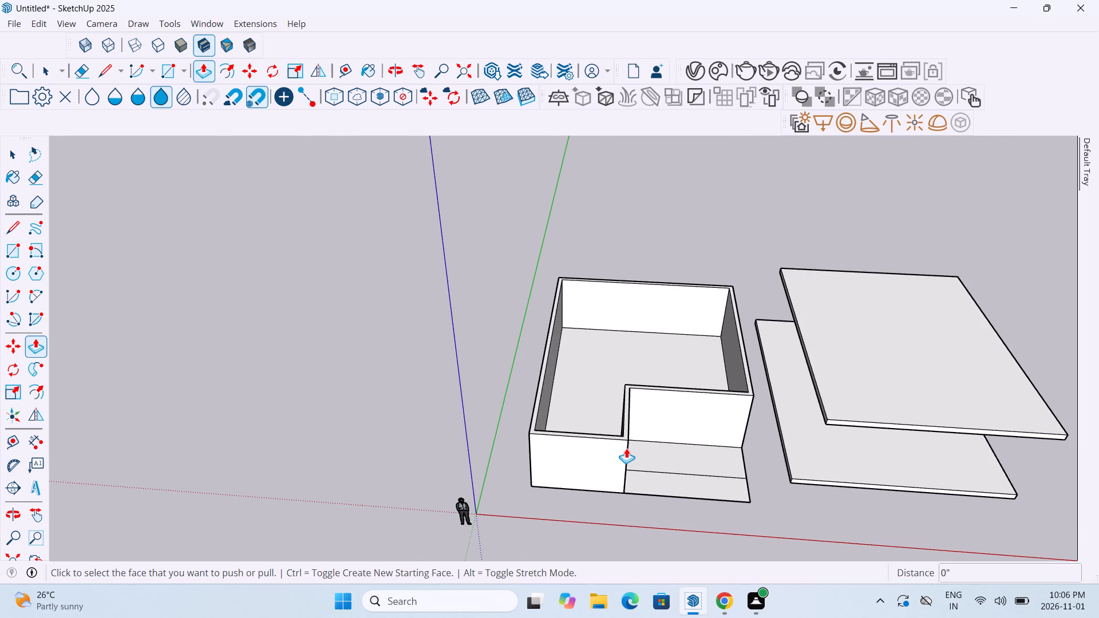
key(ctrl+z)
key(ctrl+z)
key(ctrl+z)
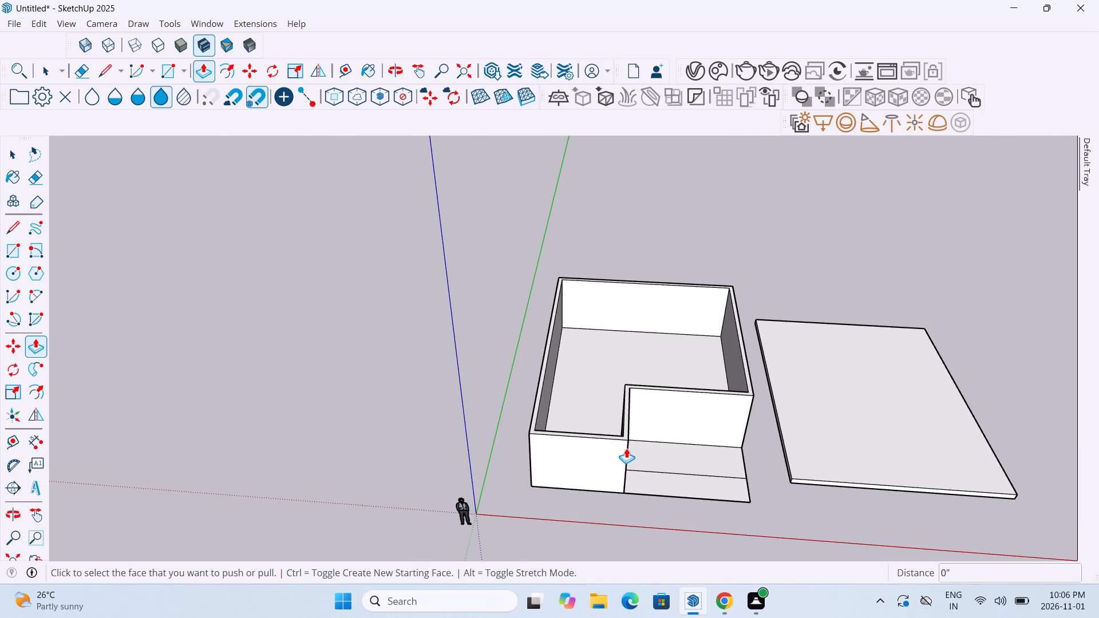
key(ctrl+z)
key(ctrl+z)
key(ctrl+z)
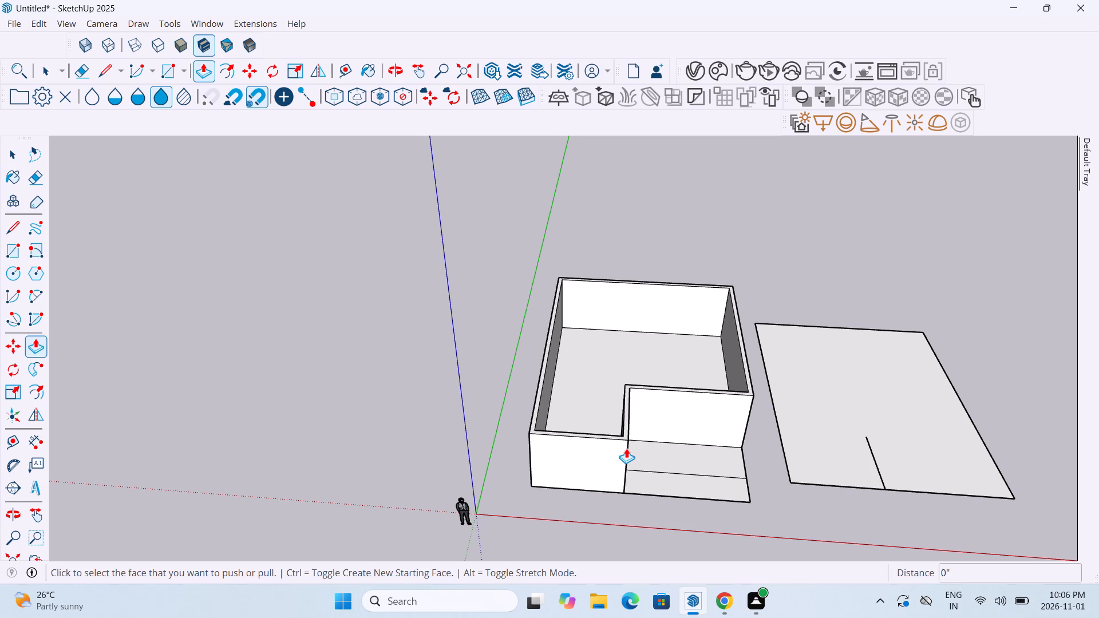
key(ctrl+z)
key(ctrl+z)
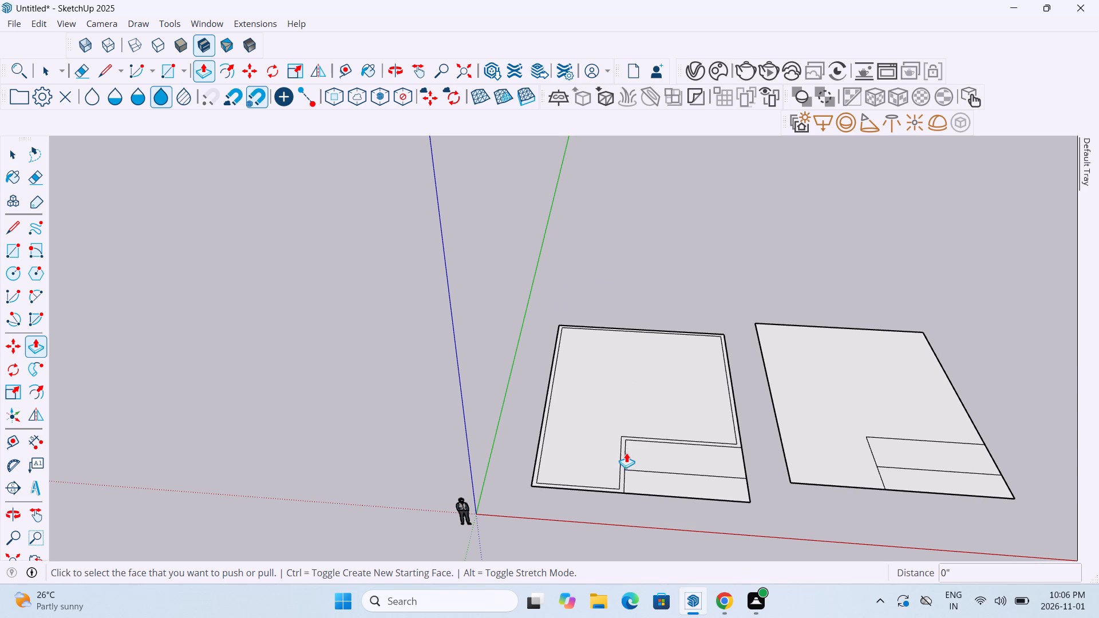
Extrude the wall outline of the floor plan nearest the origin up 10' with Push/Pull.
scroll(614, 493, up, 9)
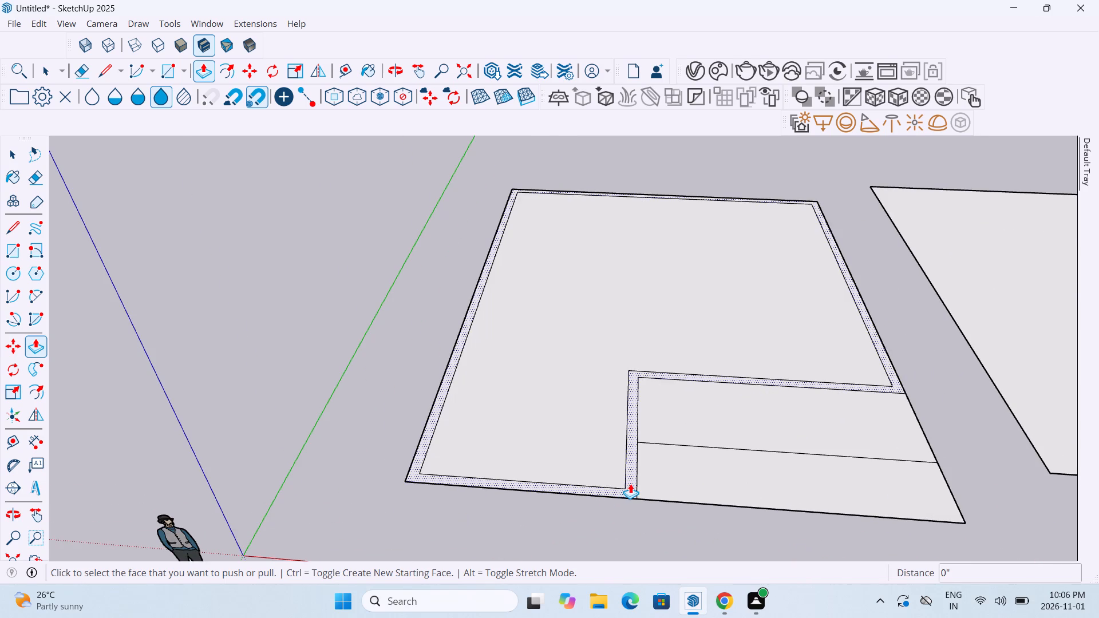
click(630, 484)
text(10')
key(Return)
middle_drag(670, 448, 697, 315)
scroll(697, 315, down, 2)
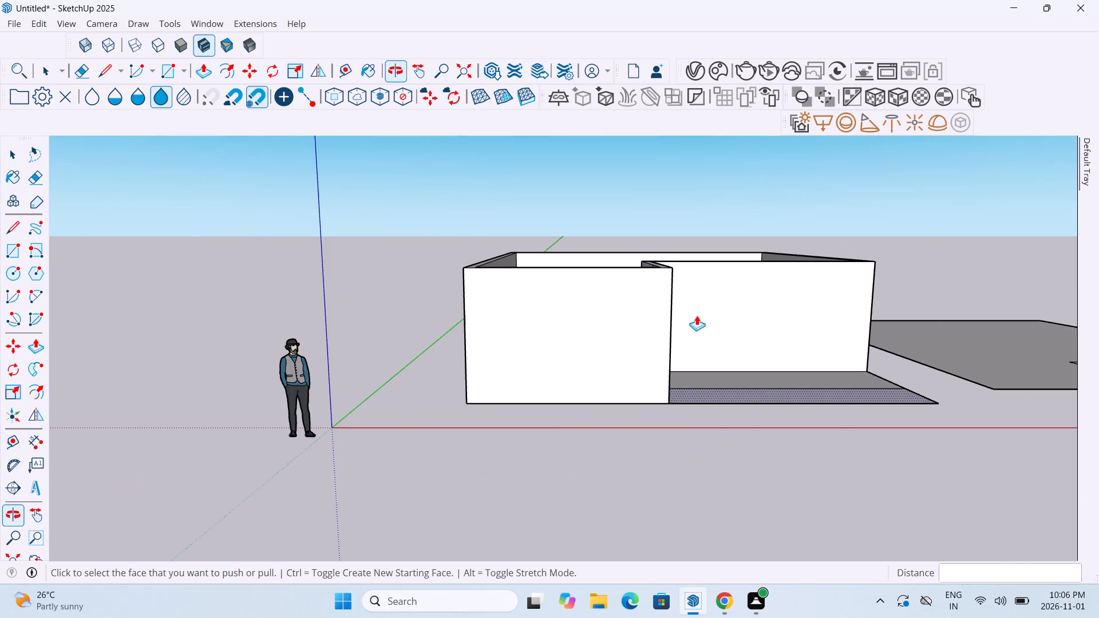
middle_drag(761, 347, 663, 582)
scroll(745, 430, down, 7)
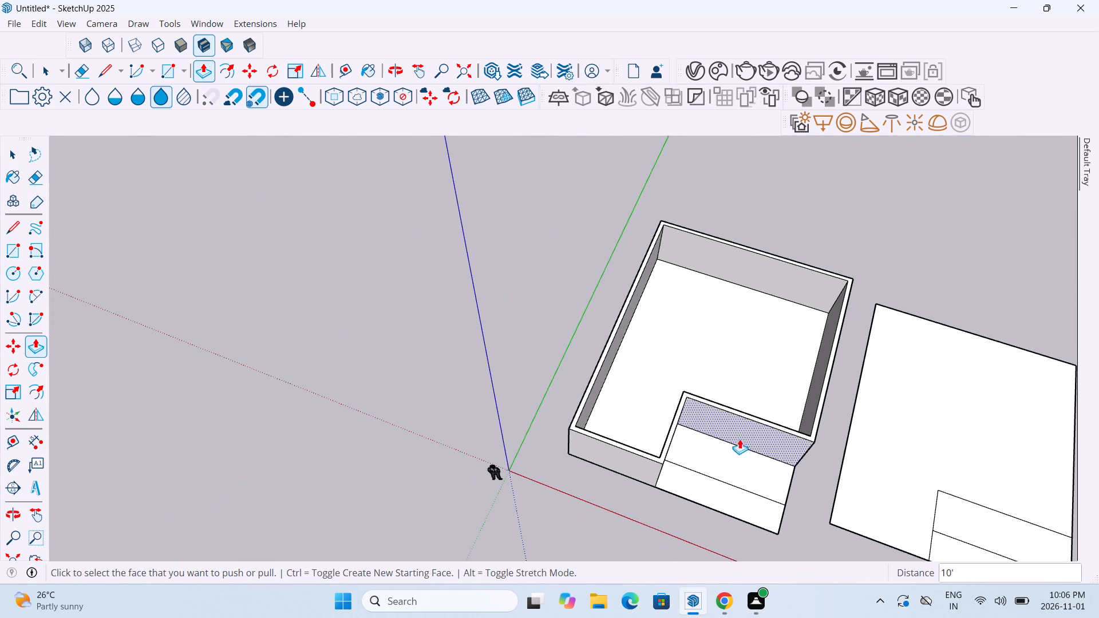
middle_drag(715, 518, 747, 522)
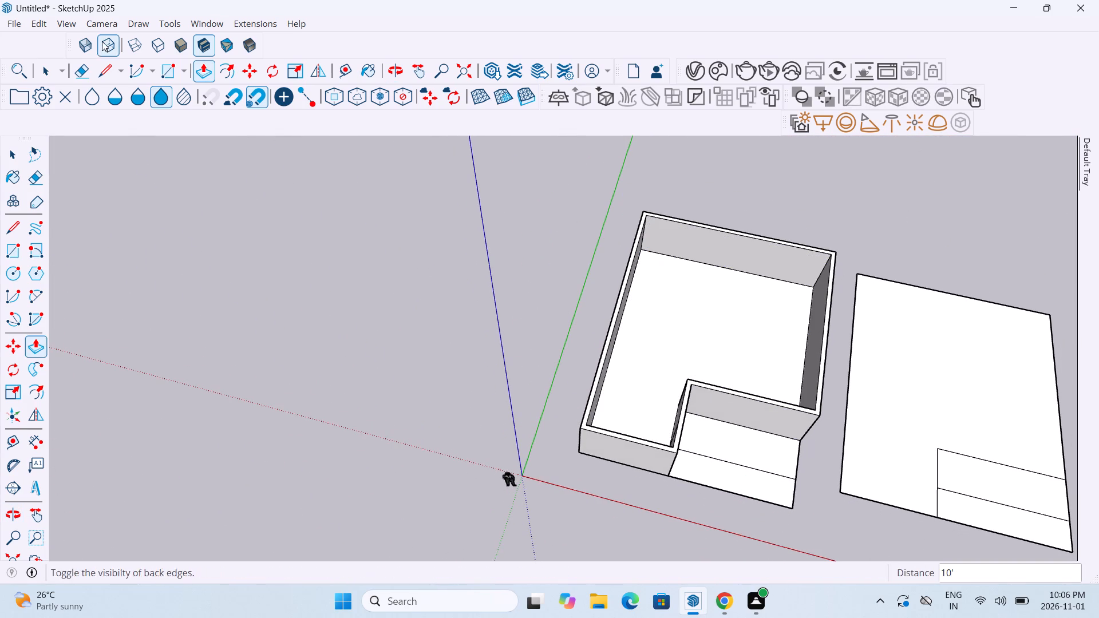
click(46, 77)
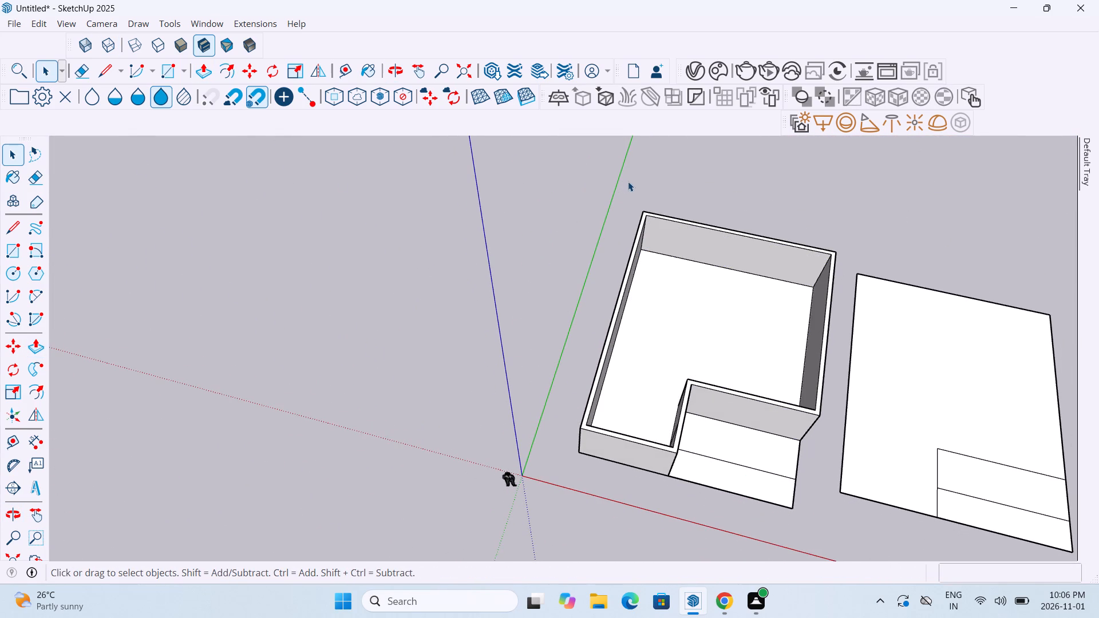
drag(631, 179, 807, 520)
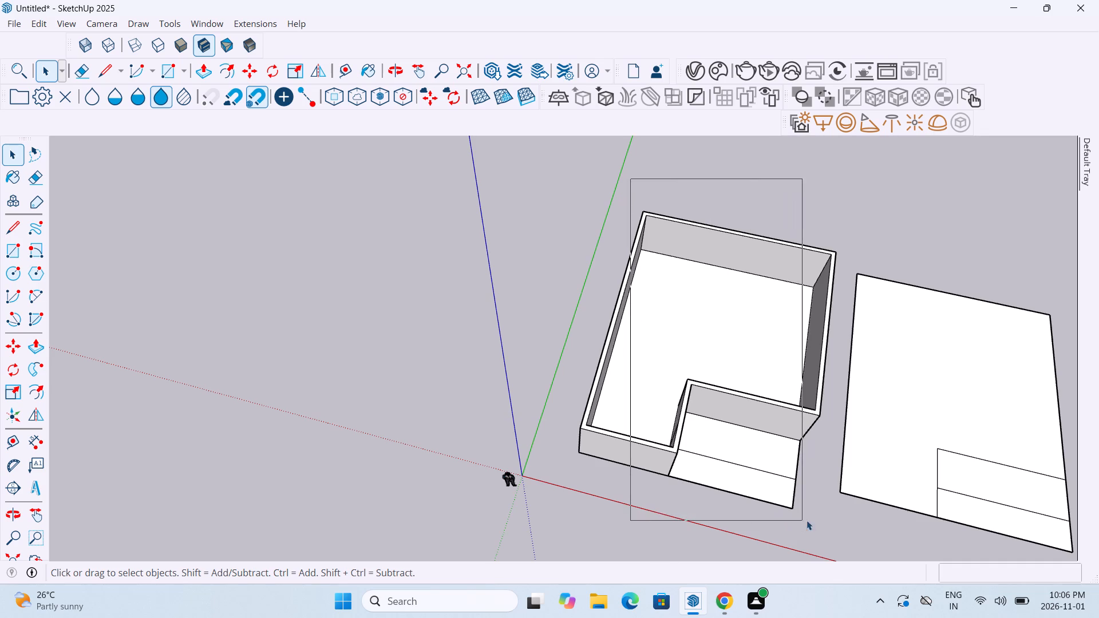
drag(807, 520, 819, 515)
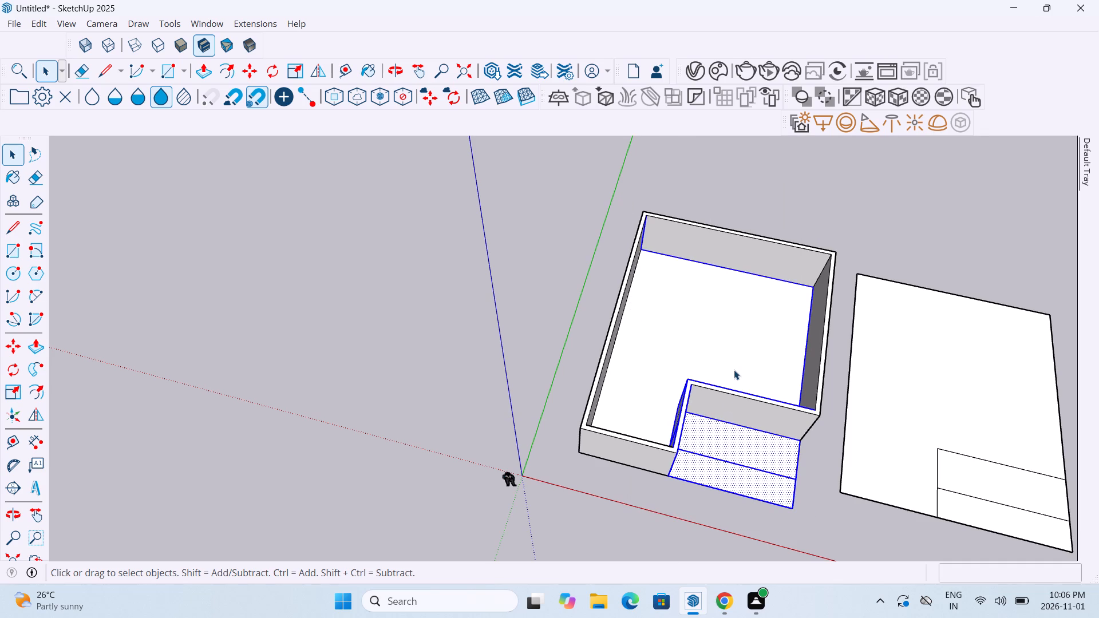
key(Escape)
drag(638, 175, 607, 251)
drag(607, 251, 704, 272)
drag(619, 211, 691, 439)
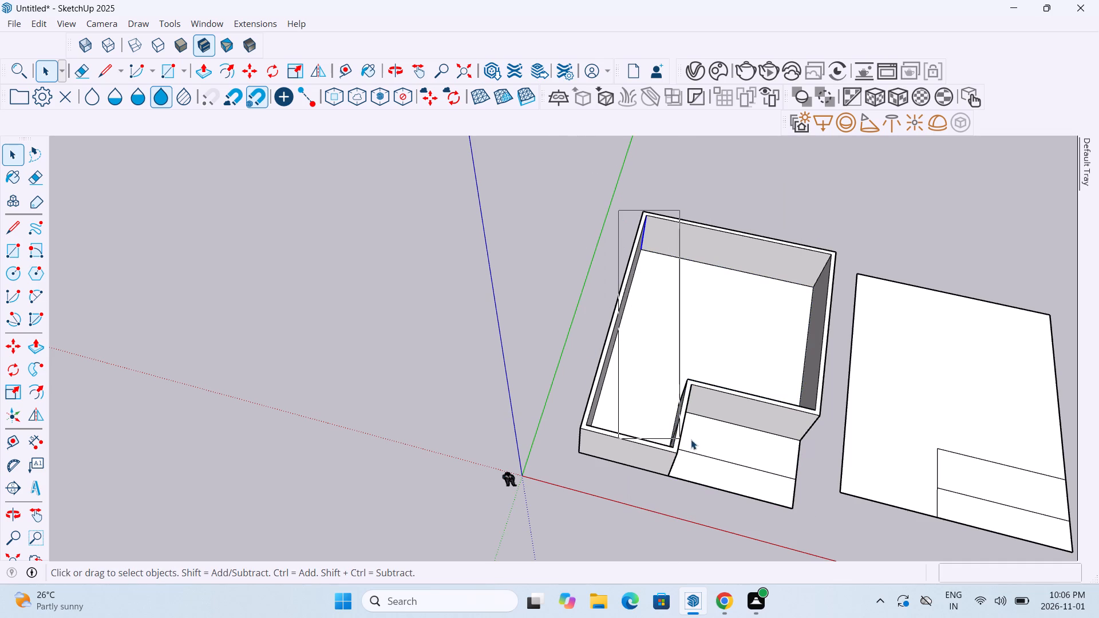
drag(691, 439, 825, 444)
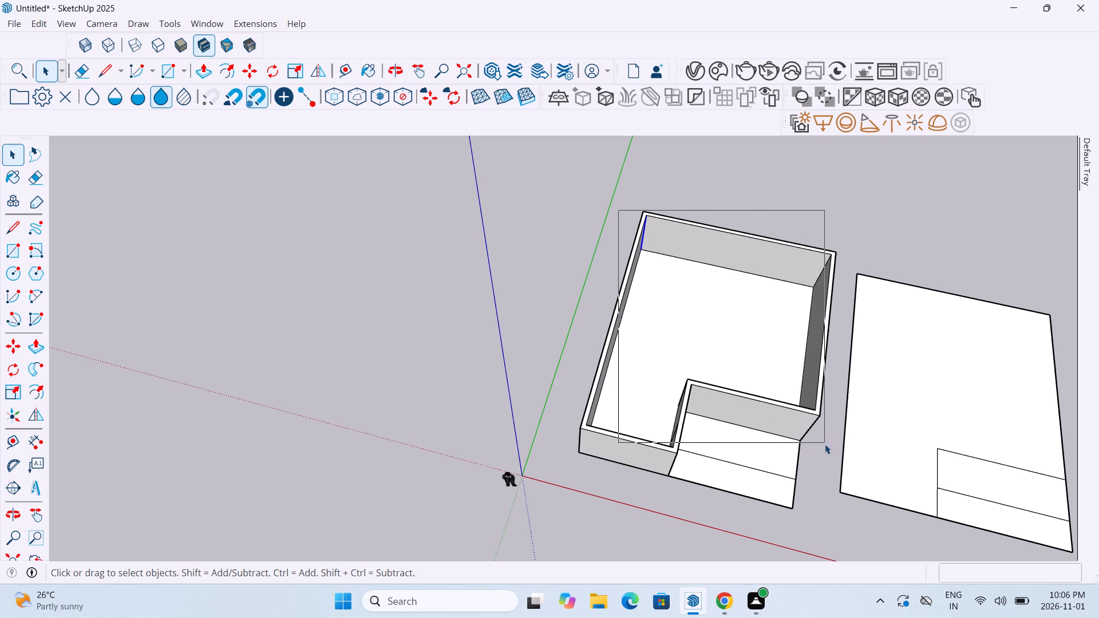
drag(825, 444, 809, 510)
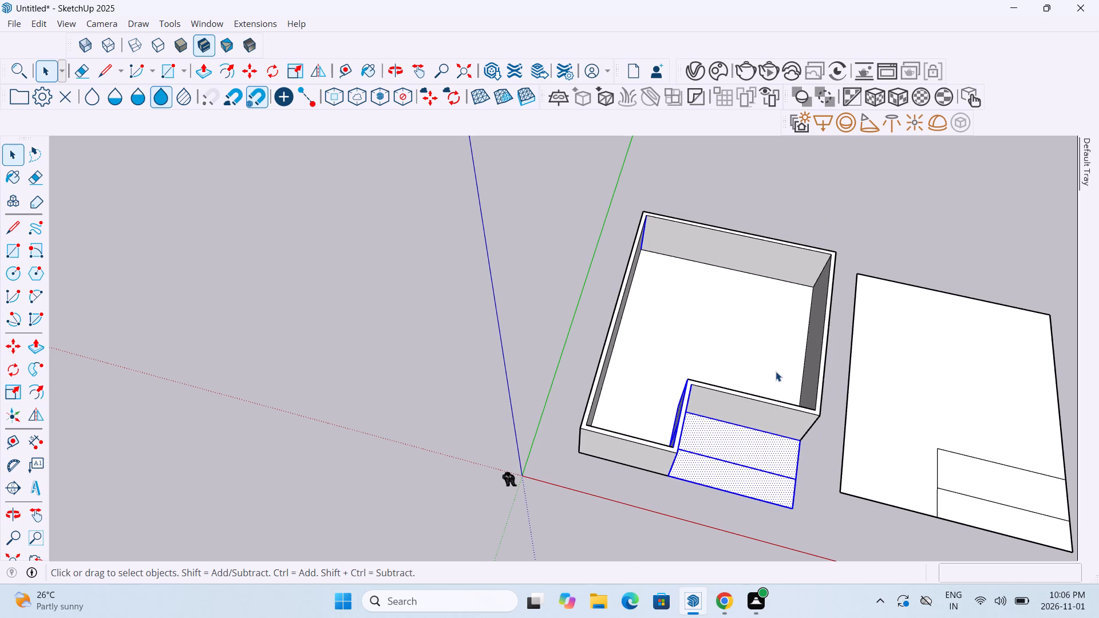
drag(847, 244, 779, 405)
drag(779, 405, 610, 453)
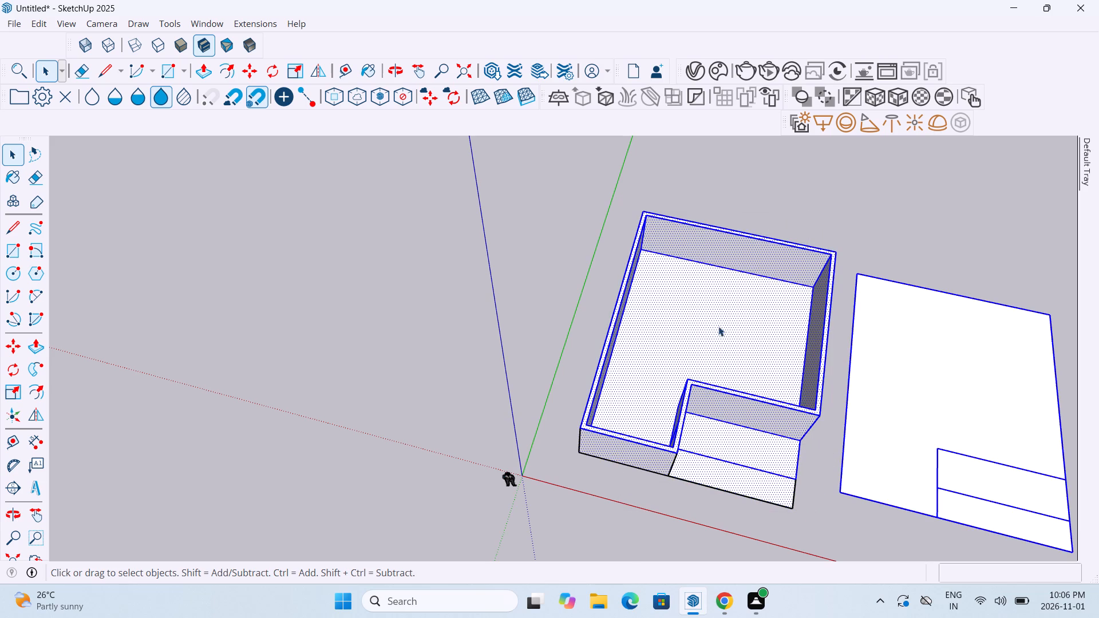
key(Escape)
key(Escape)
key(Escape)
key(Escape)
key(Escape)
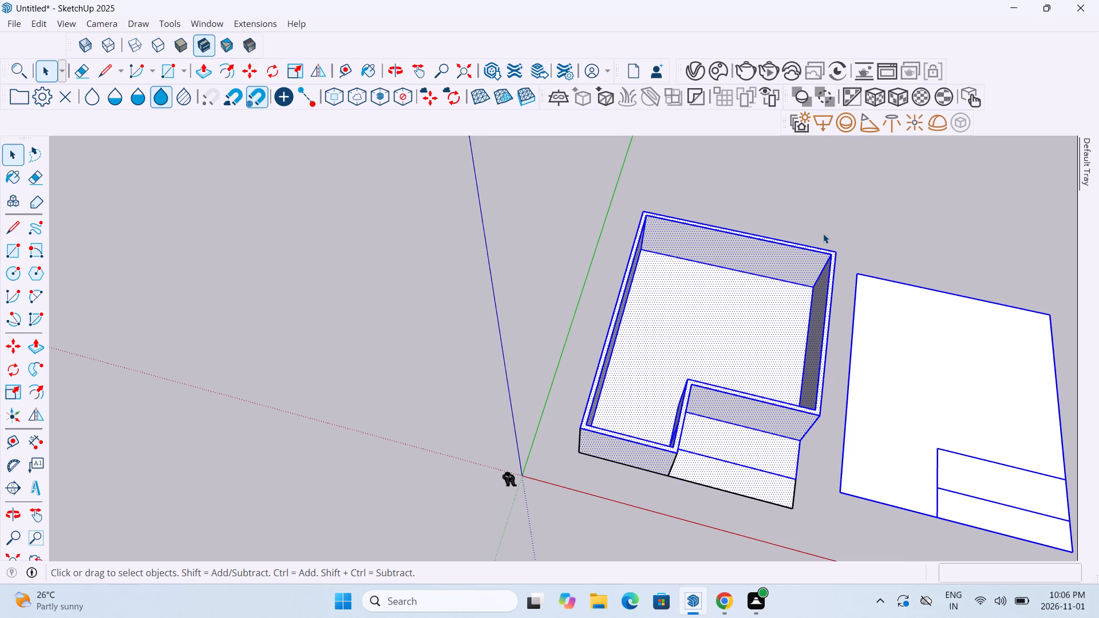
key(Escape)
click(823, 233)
Group the 10' walled building nearest the origin, without the front strip of the porch floor.
drag(839, 240, 629, 406)
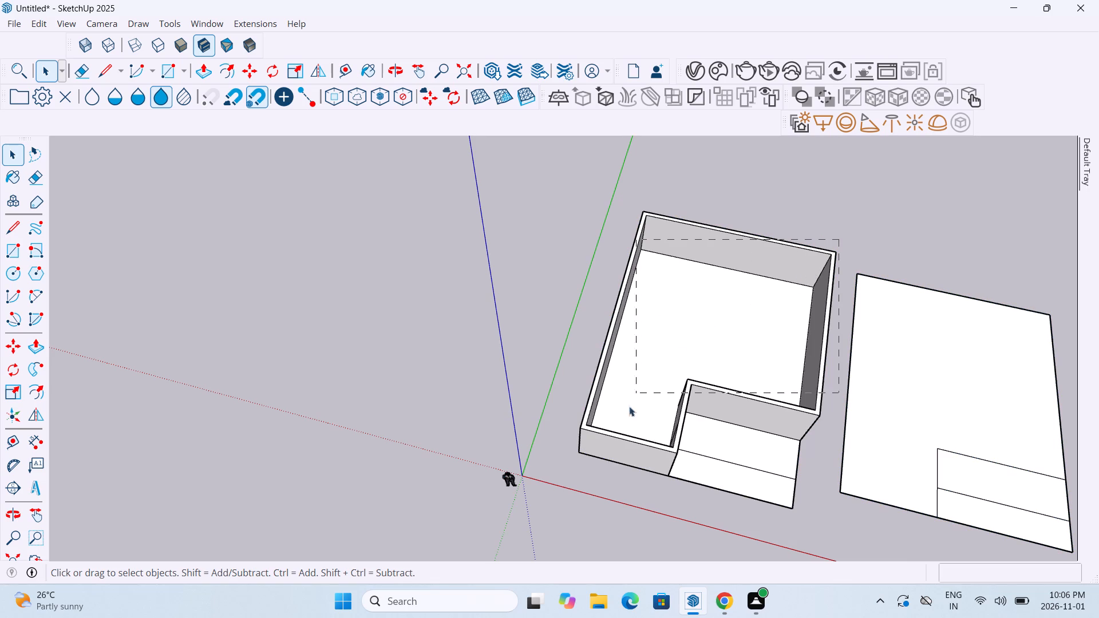
drag(629, 406, 572, 447)
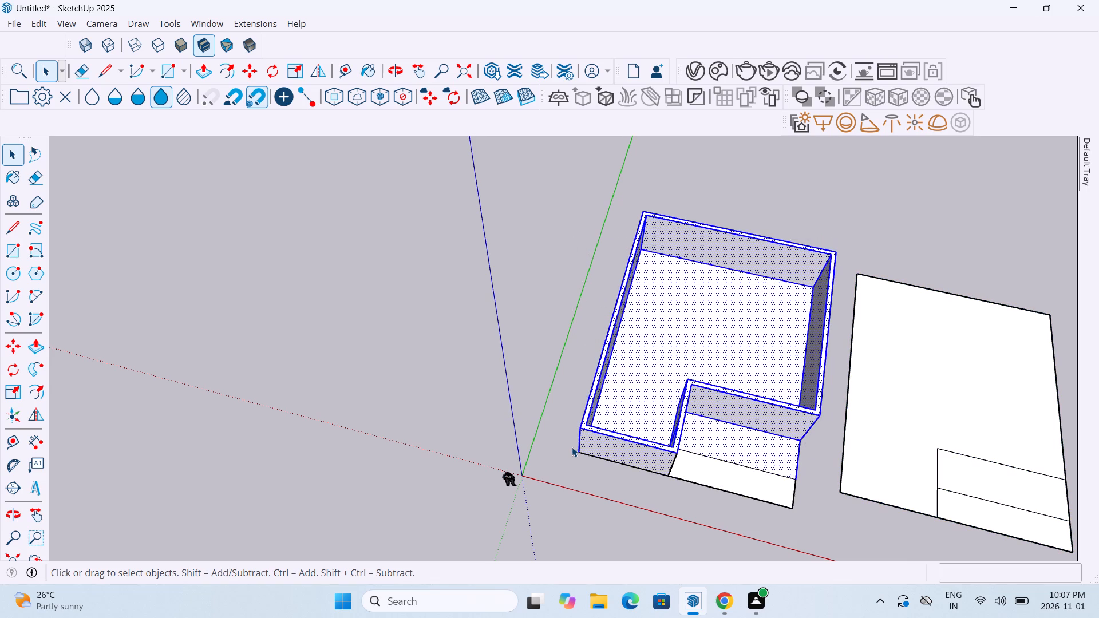
scroll(754, 380, down, 4)
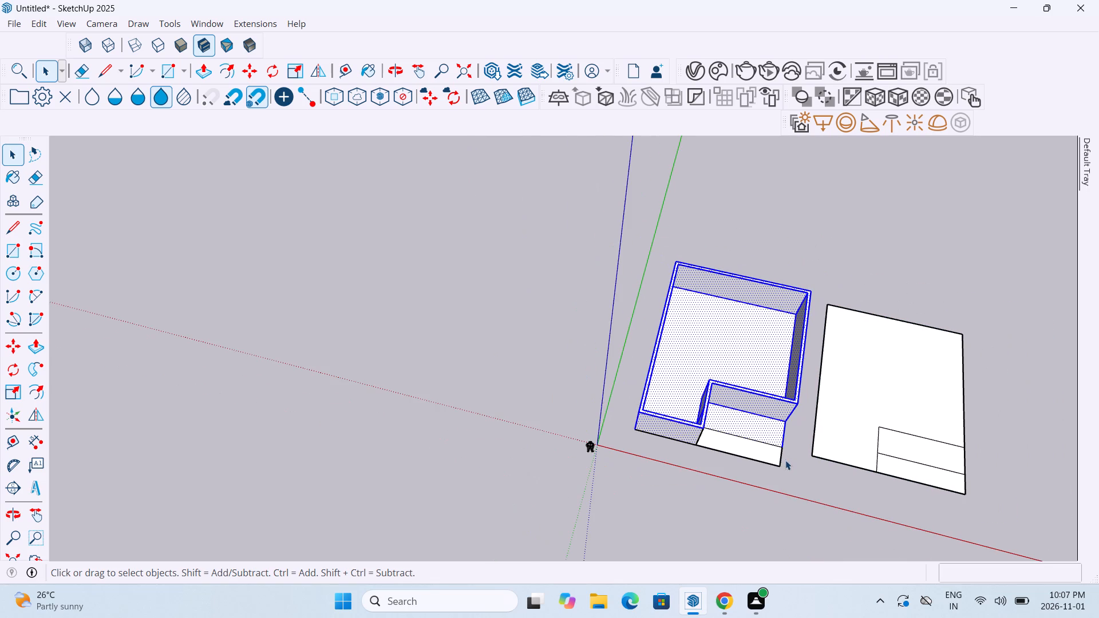
right_click(758, 370)
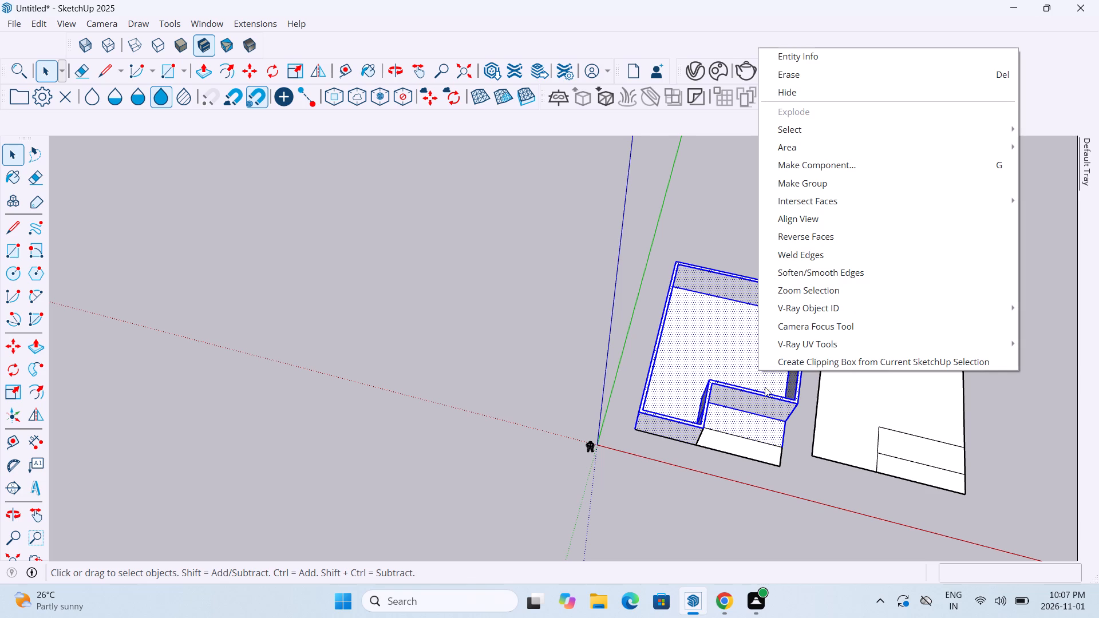
scroll(790, 434, down, 3)
click(850, 190)
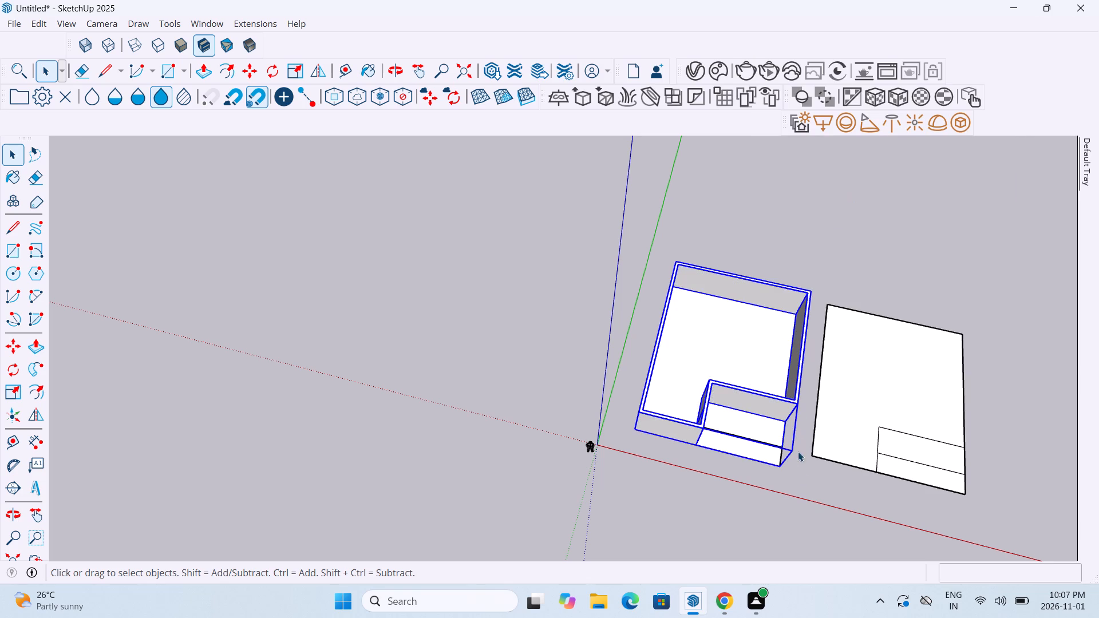
Group the wall group together with the front porch floor strip as one building group.
scroll(803, 504, up, 4)
middle_drag(795, 477, 791, 557)
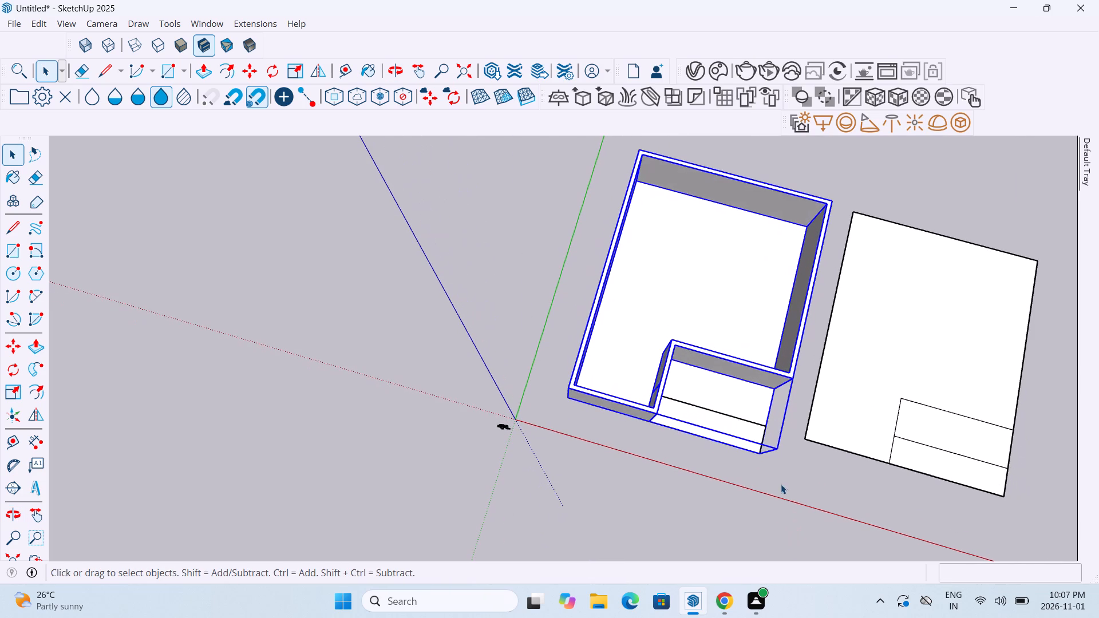
key(Escape)
drag(775, 462, 654, 374)
drag(654, 374, 642, 276)
right_click(642, 276)
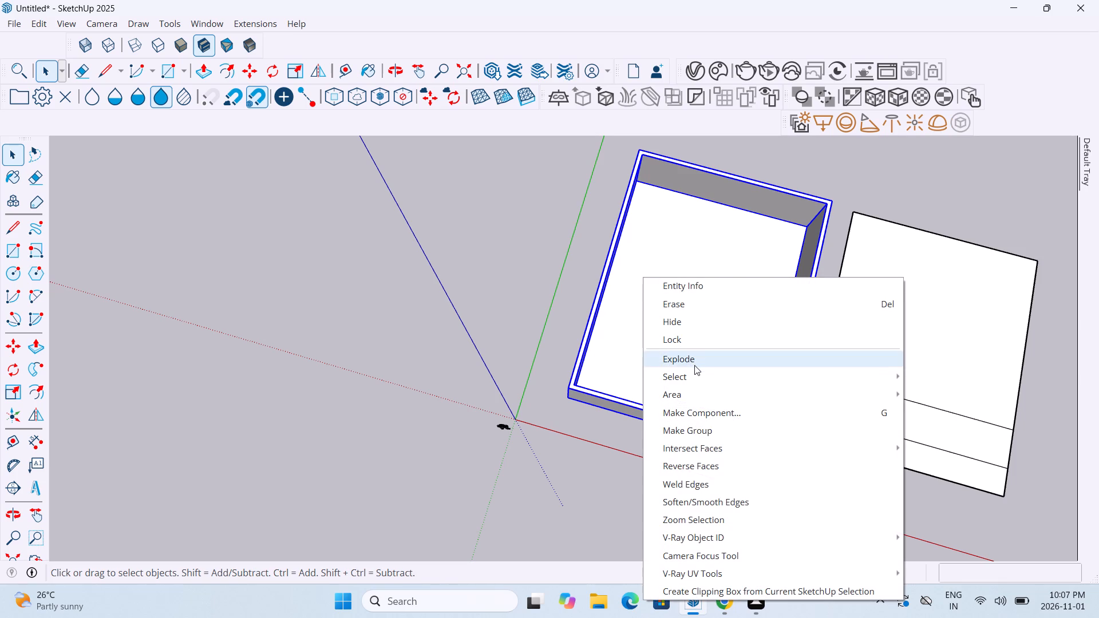
click(706, 430)
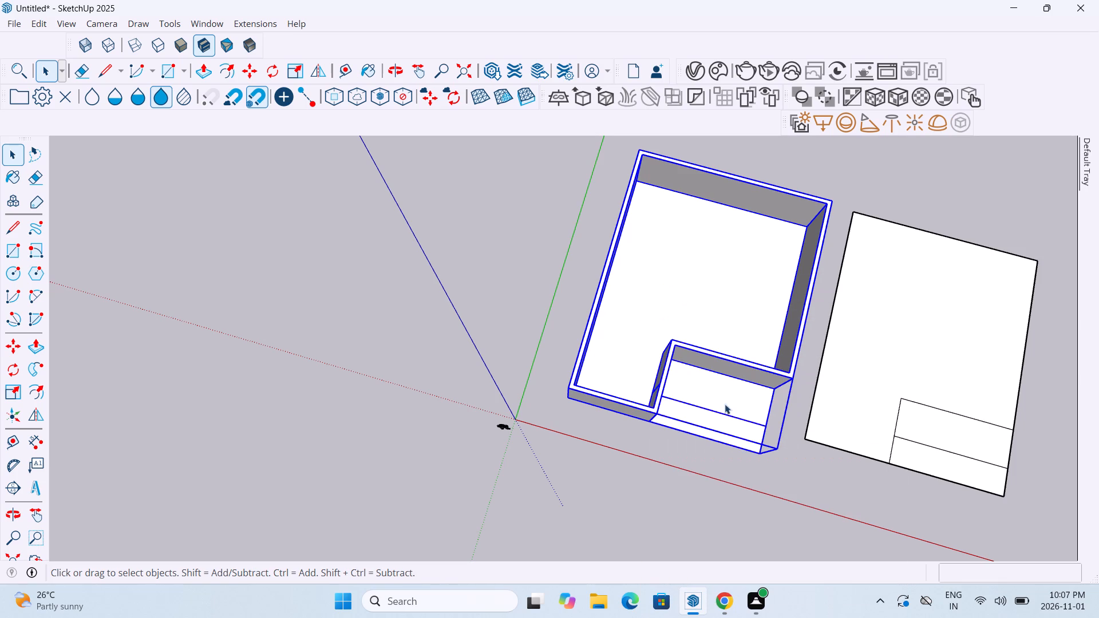
Copy the building group from its front bottom corner to beyond the flat floor plan, about 91' away.
middle_drag(754, 399, 818, 233)
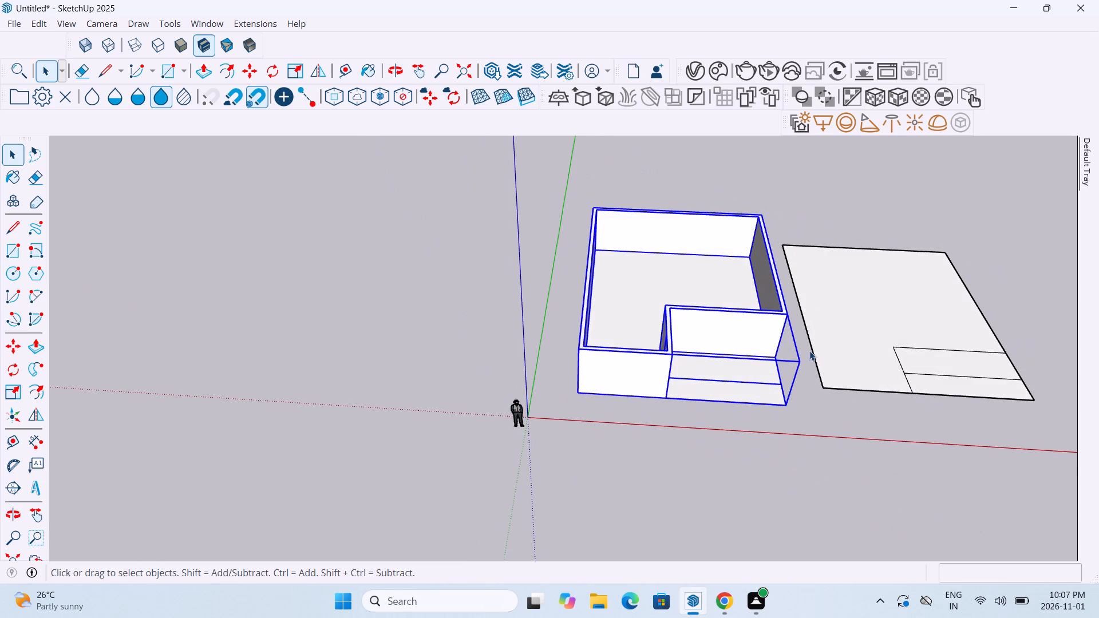
key(m)
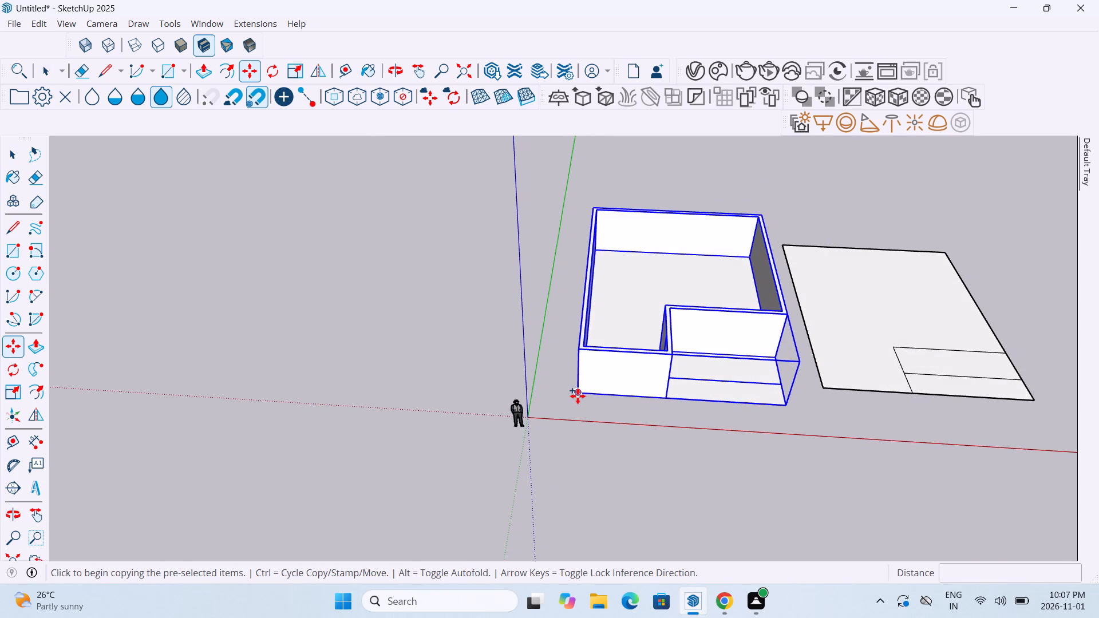
click(578, 396)
scroll(732, 399, down, 6)
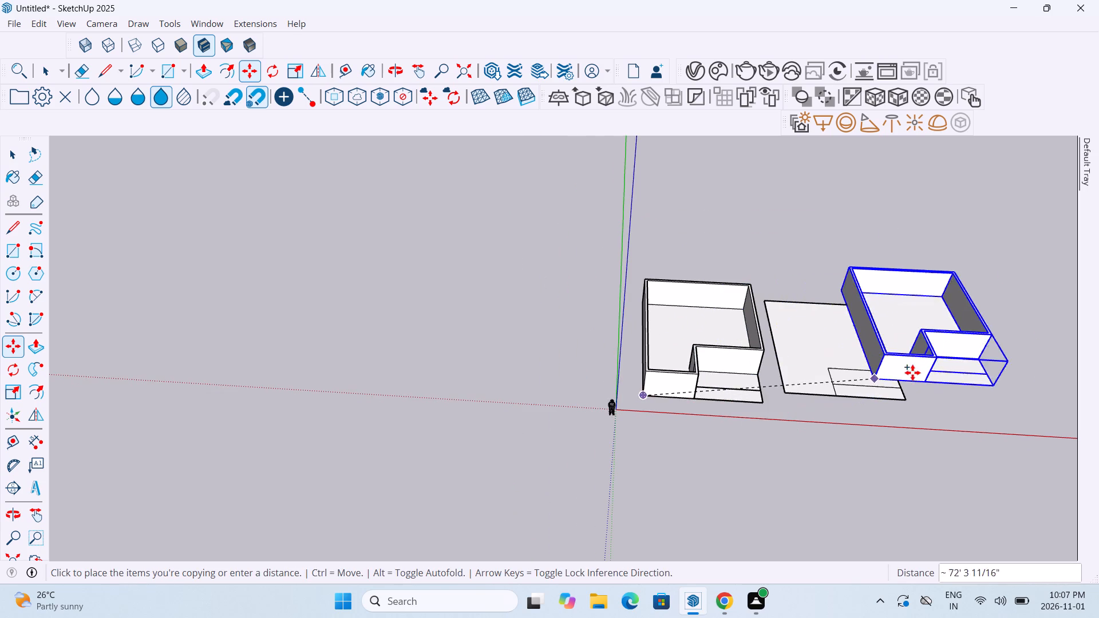
click(934, 370)
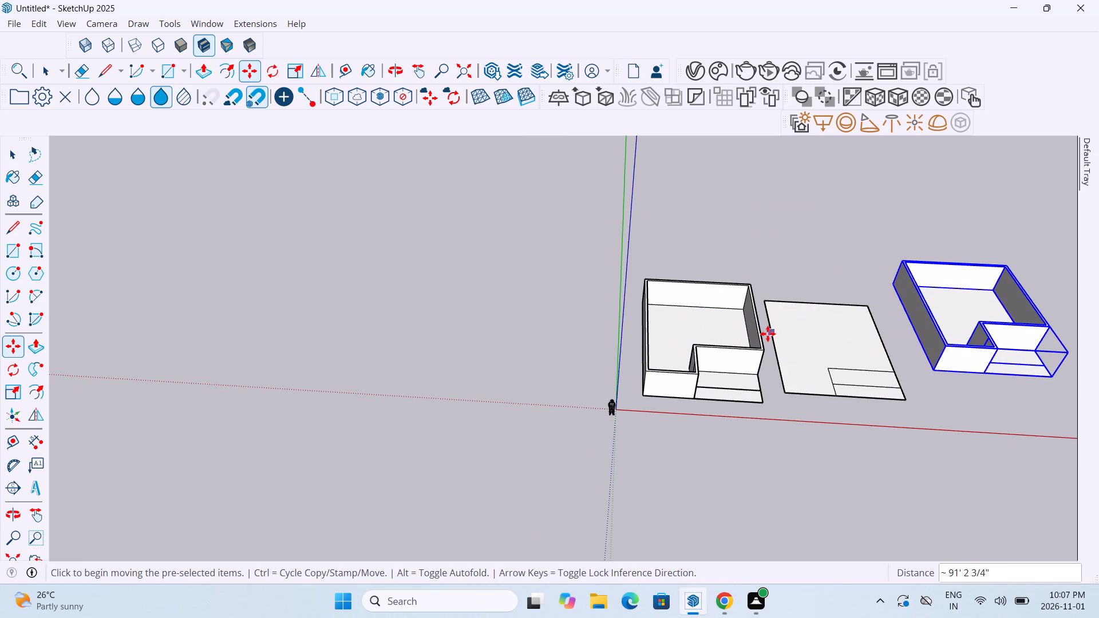
scroll(760, 340, up, 5)
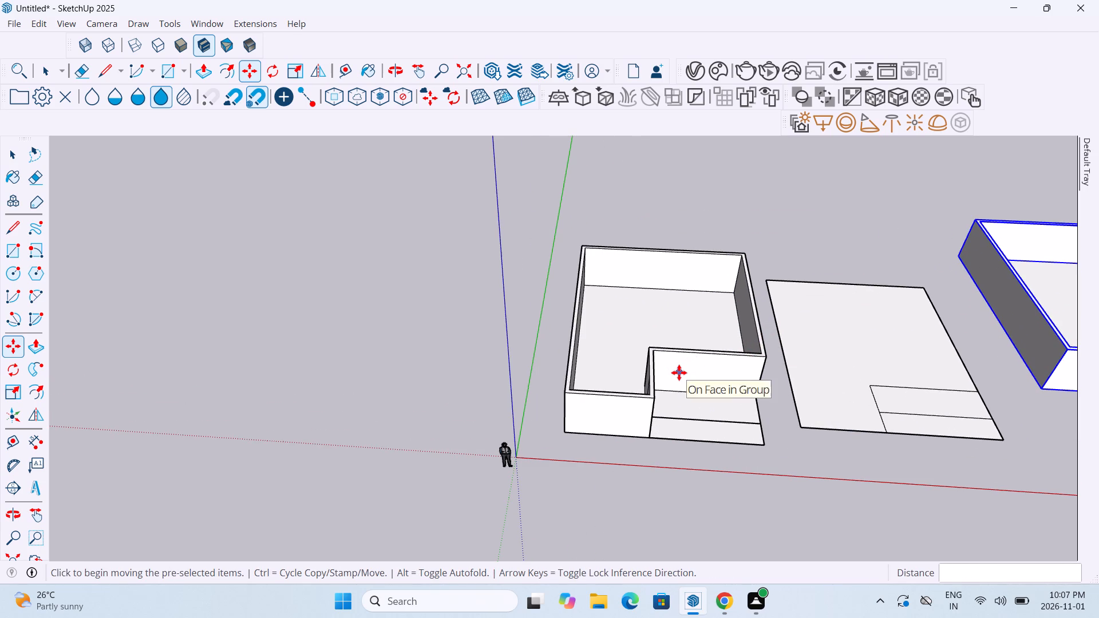
key(Escape)
key(Escape)
key(Escape)
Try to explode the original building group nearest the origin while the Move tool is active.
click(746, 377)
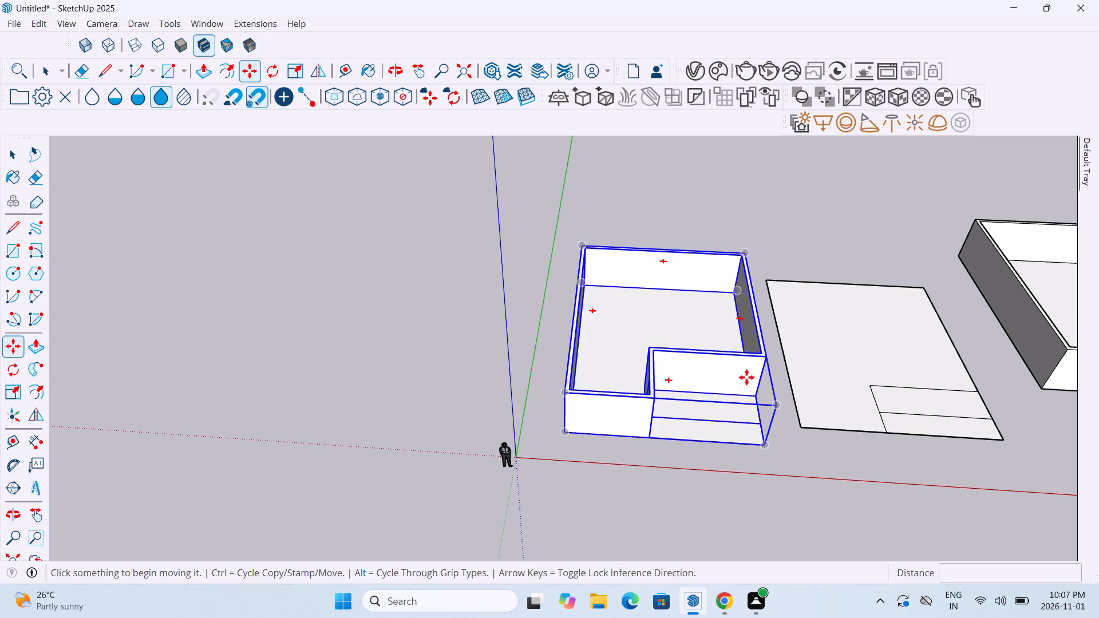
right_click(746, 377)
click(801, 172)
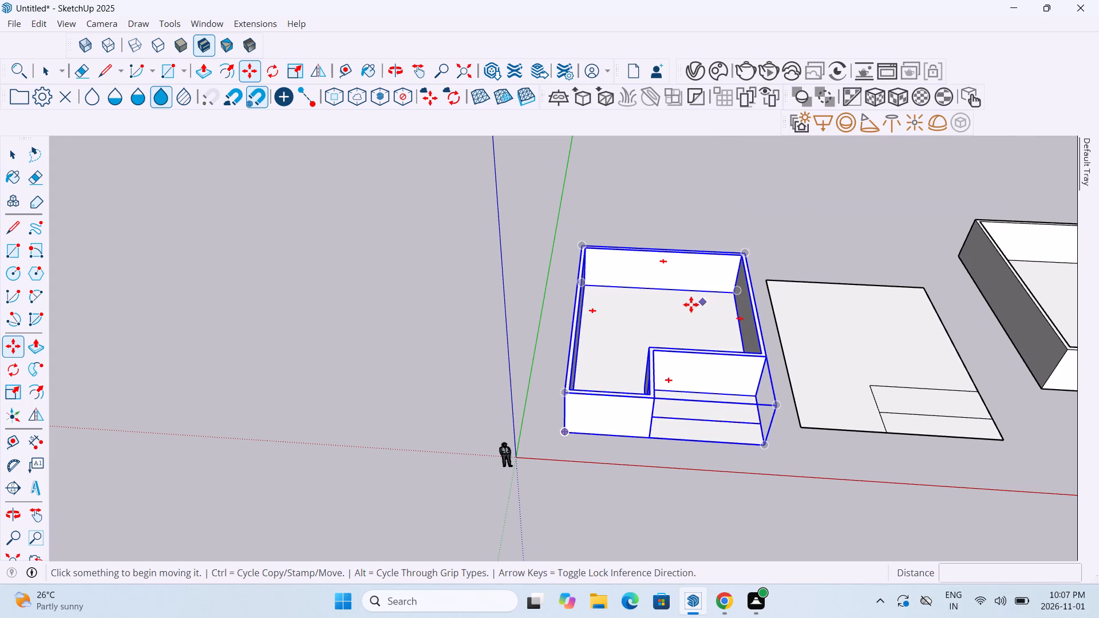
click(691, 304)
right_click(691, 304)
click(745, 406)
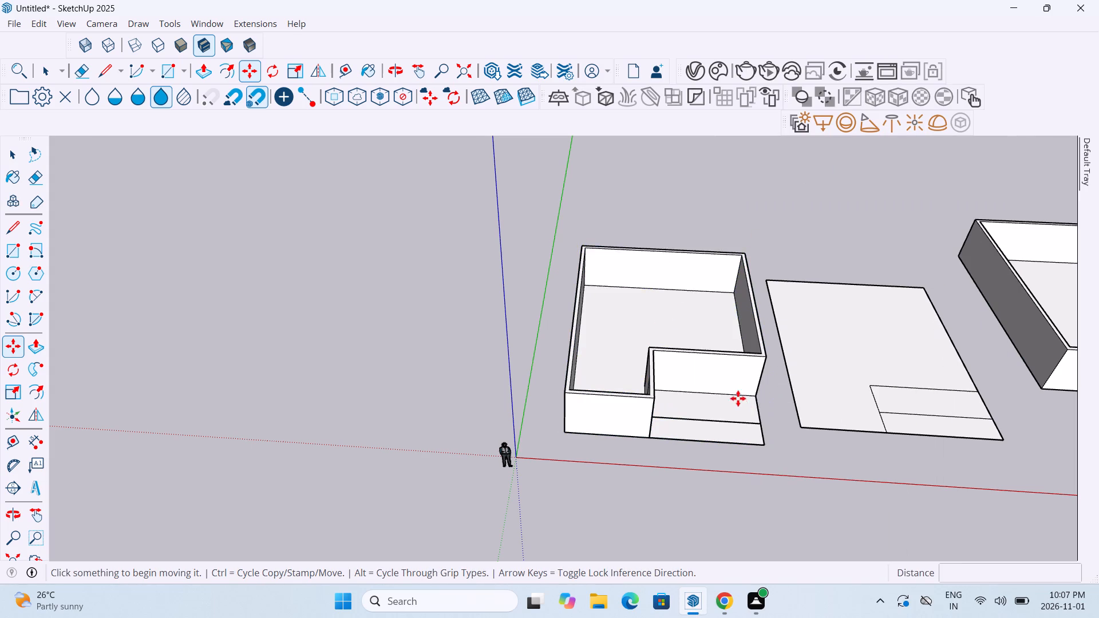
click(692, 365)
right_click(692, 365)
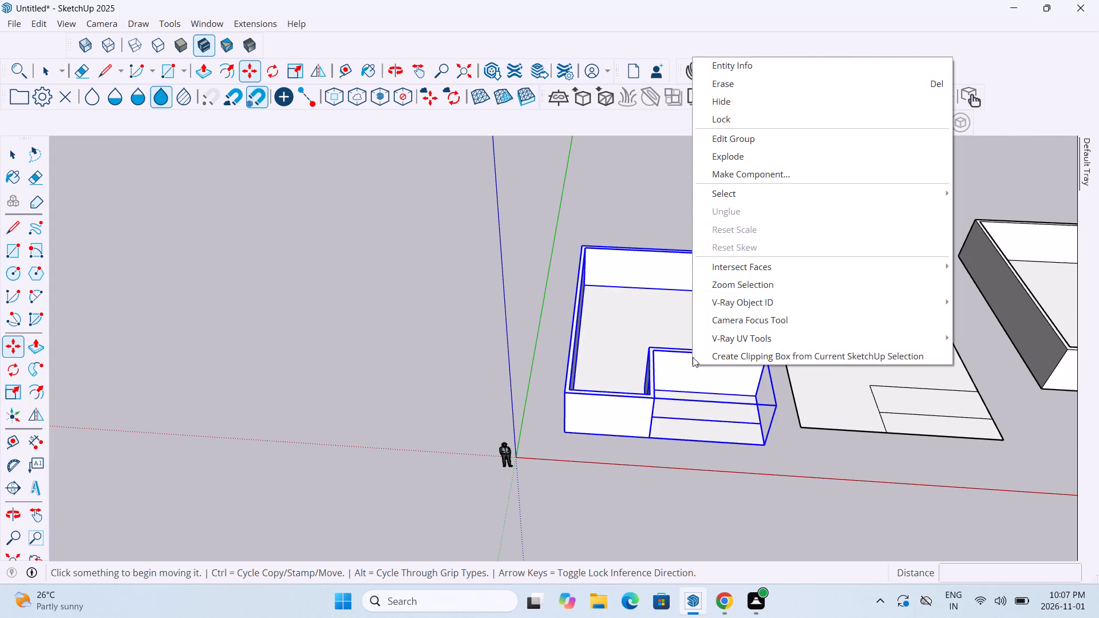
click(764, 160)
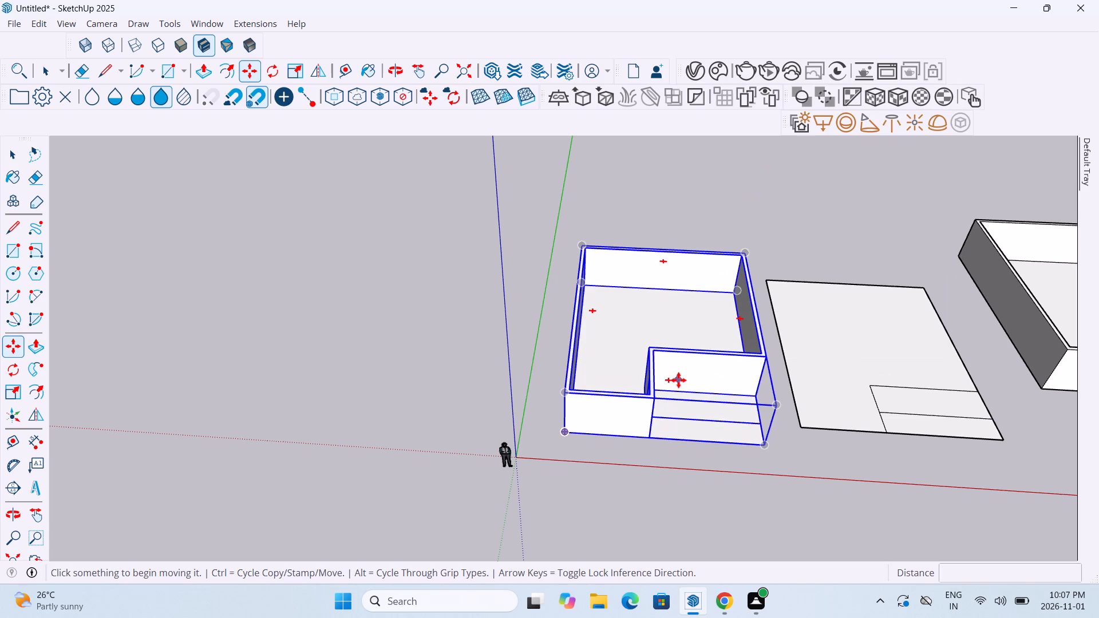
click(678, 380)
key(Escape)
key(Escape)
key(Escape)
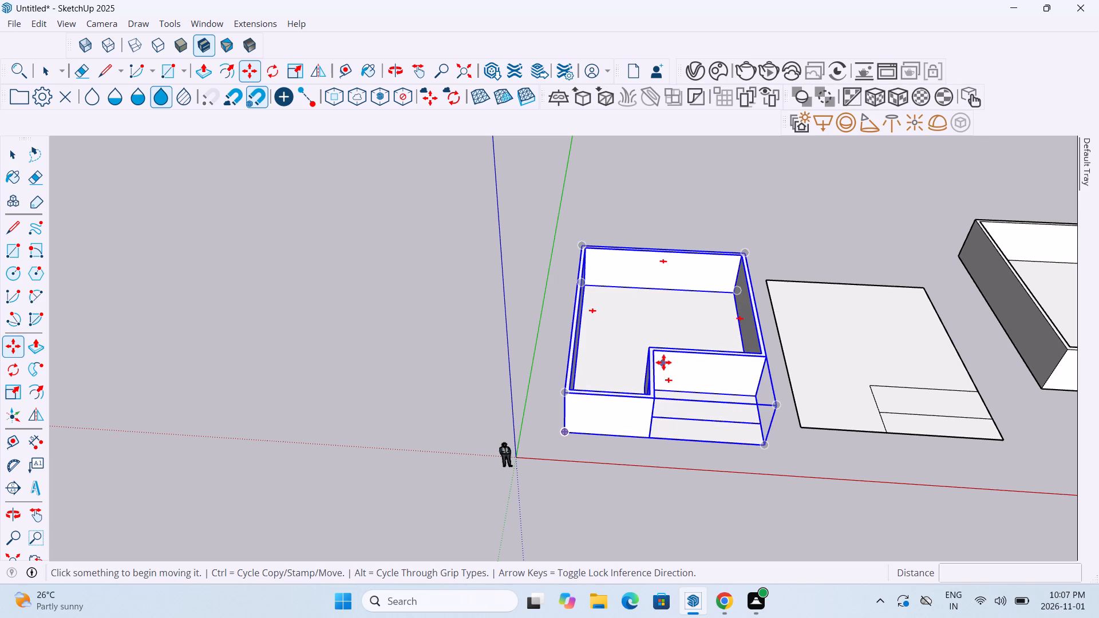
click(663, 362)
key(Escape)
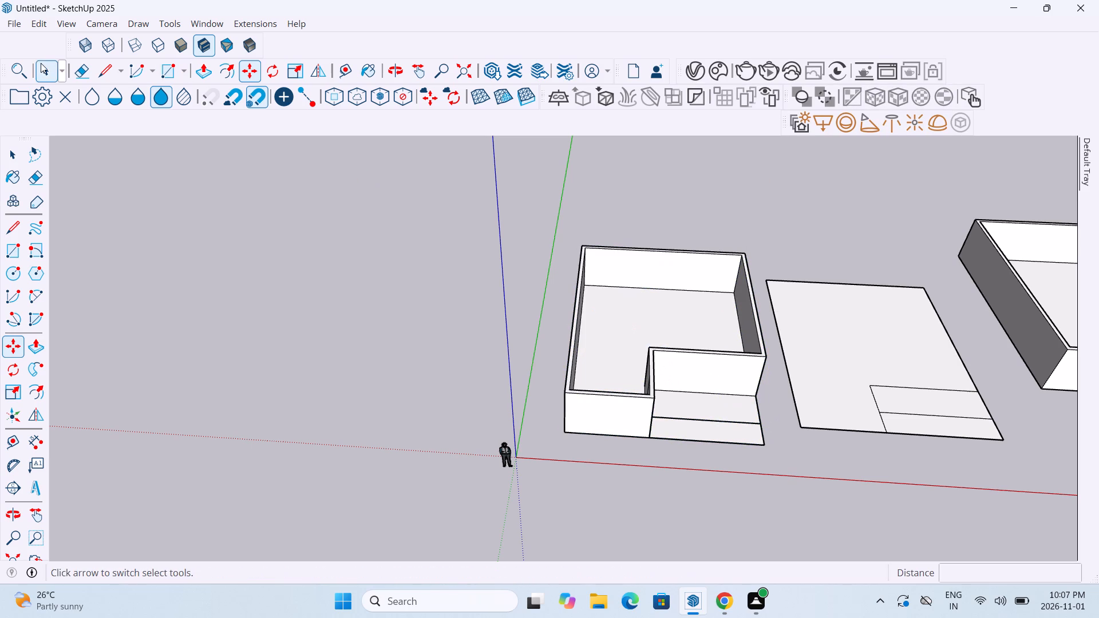
Explode the outer group and the nested wall group of the original building near the origin into loose geometry.
click(41, 63)
click(667, 318)
right_click(680, 354)
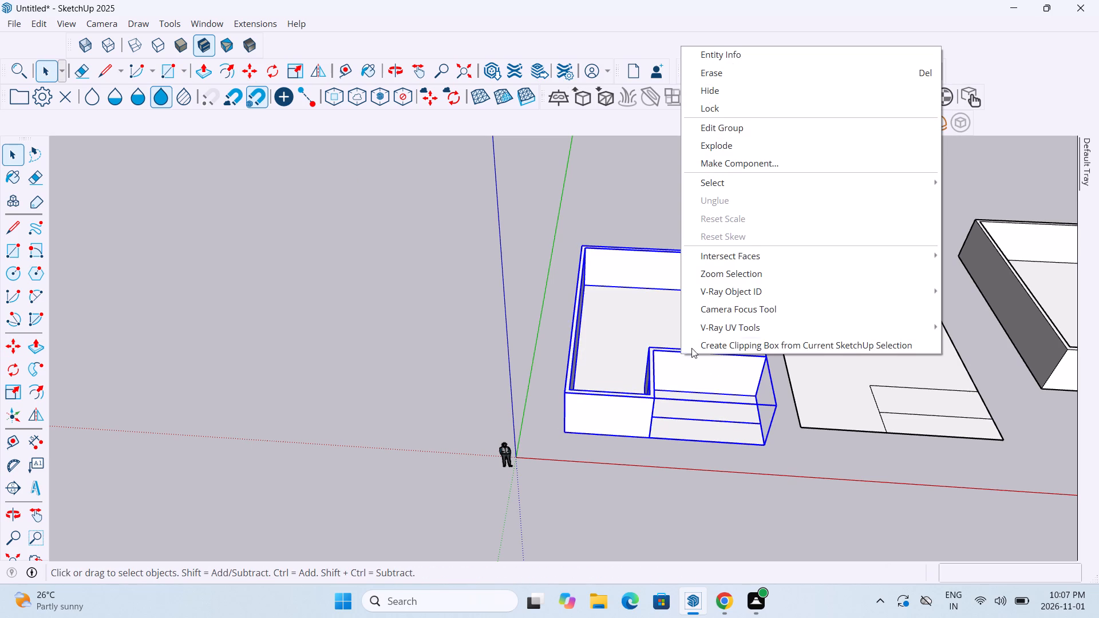
click(779, 152)
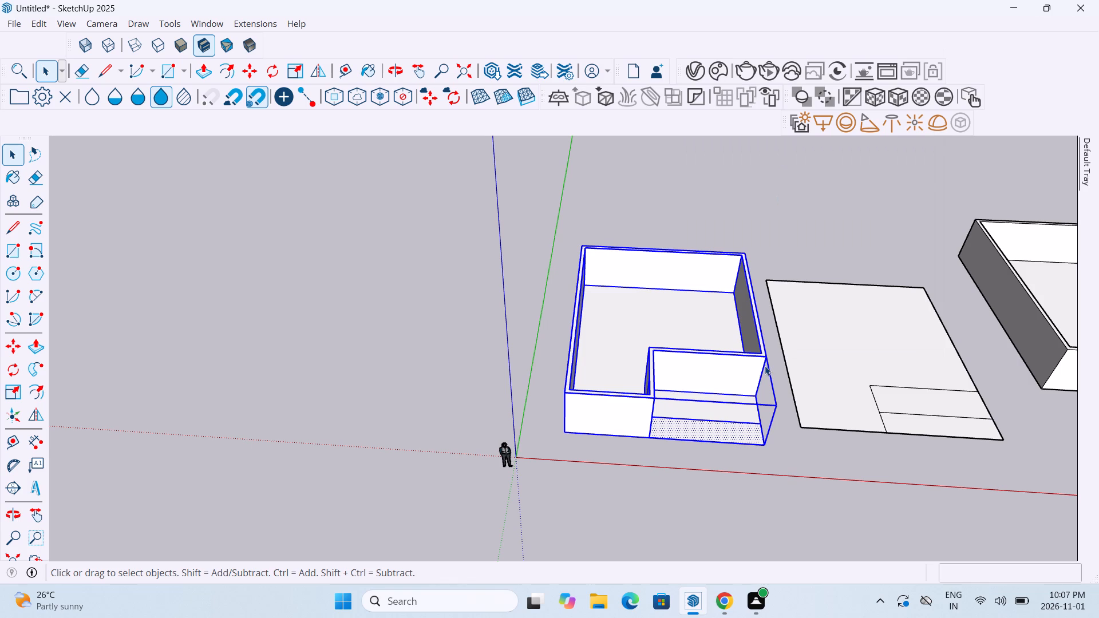
click(732, 369)
right_click(732, 369)
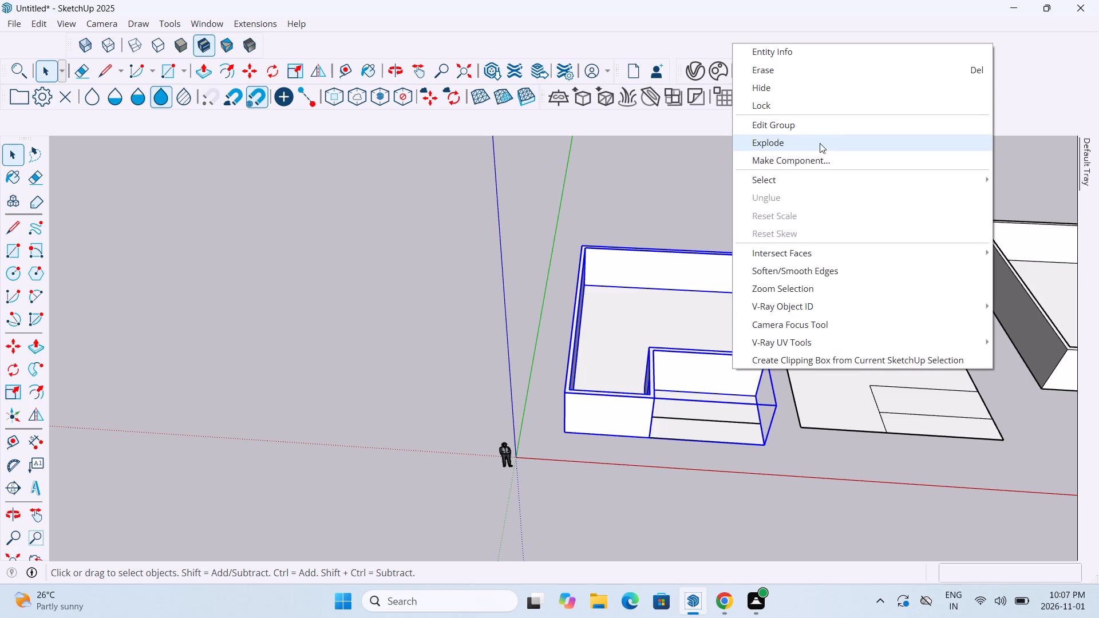
click(820, 143)
Check the original building's individual front wall faces and the inner corner edge by the porch.
click(585, 414)
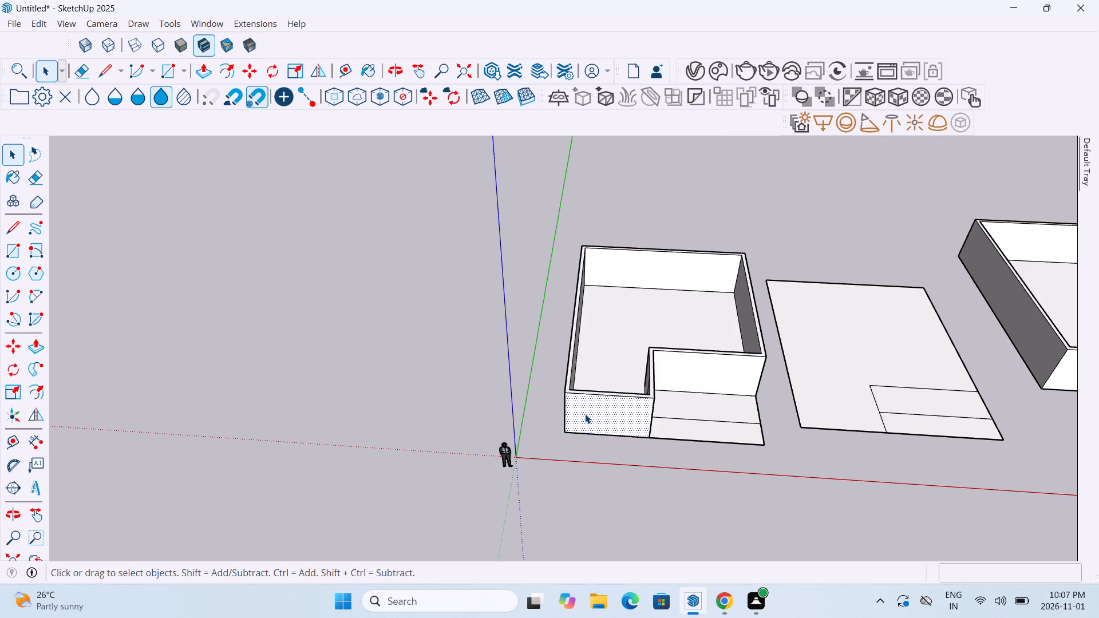
click(585, 414)
click(722, 358)
middle_drag(707, 367, 715, 454)
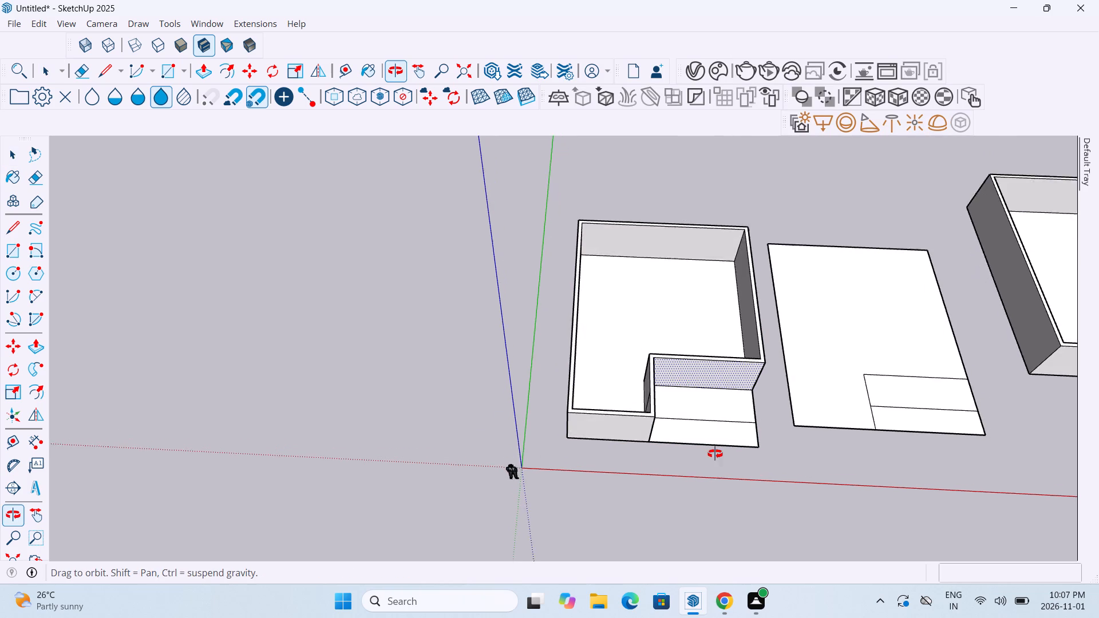
middle_drag(715, 454, 715, 476)
click(653, 393)
scroll(650, 406, up, 8)
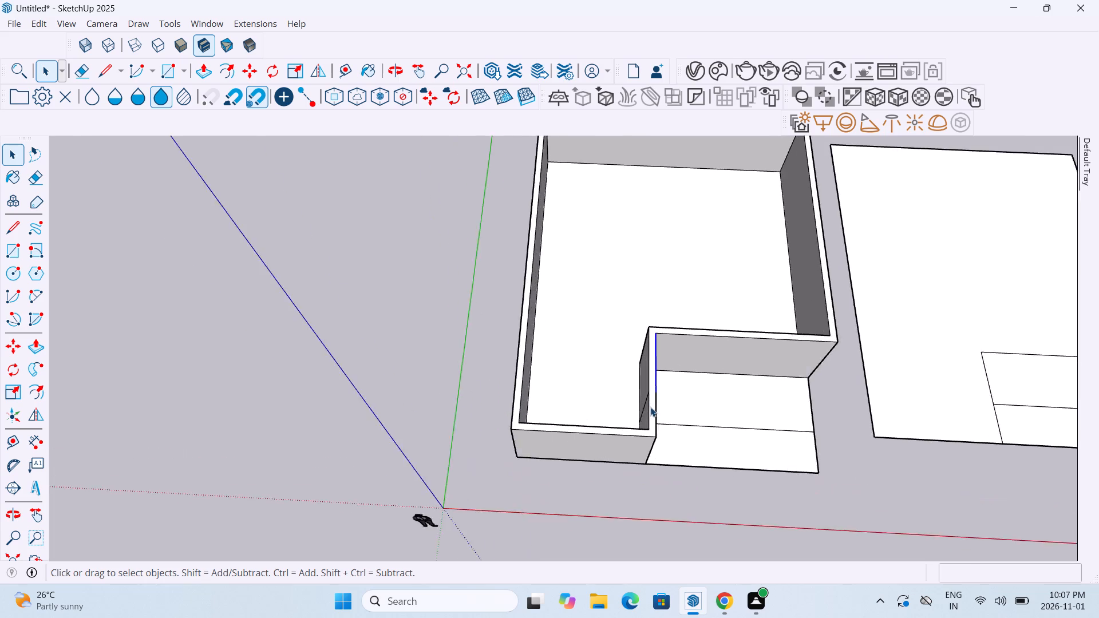
scroll(650, 407, up, 4)
middle_drag(650, 407, 642, 205)
scroll(642, 205, down, 4)
key(Escape)
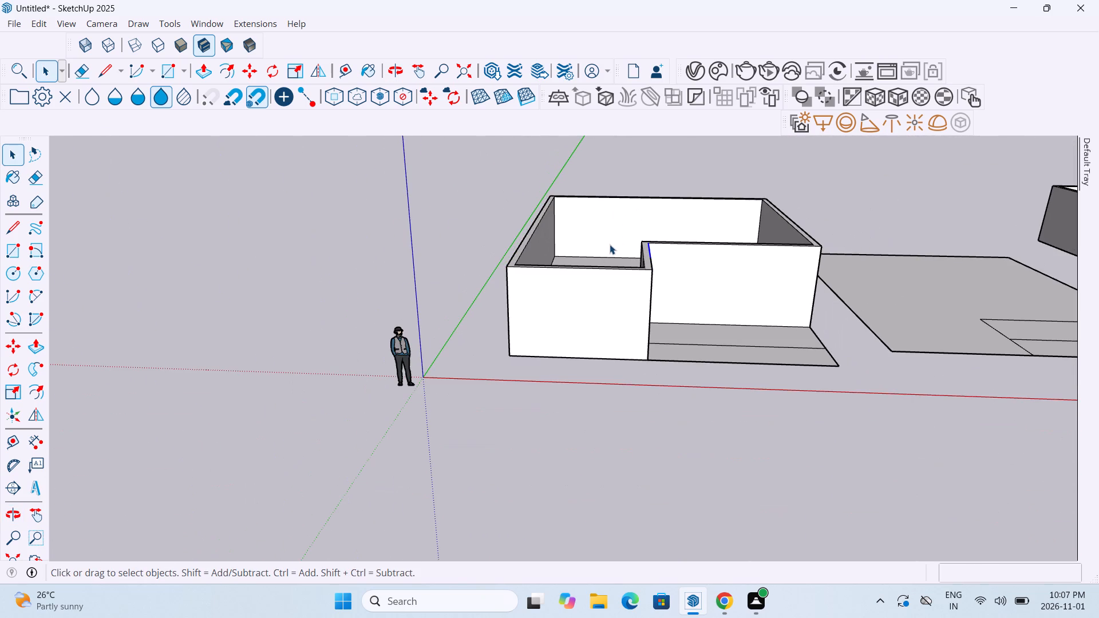
key(Escape)
key(Escape)
key(Escape)
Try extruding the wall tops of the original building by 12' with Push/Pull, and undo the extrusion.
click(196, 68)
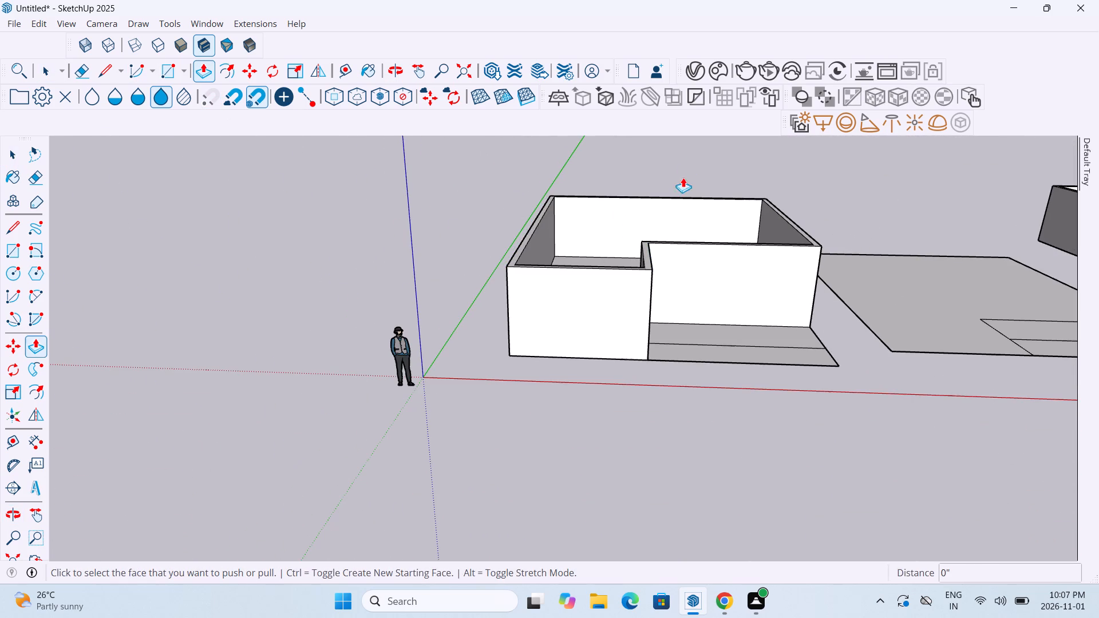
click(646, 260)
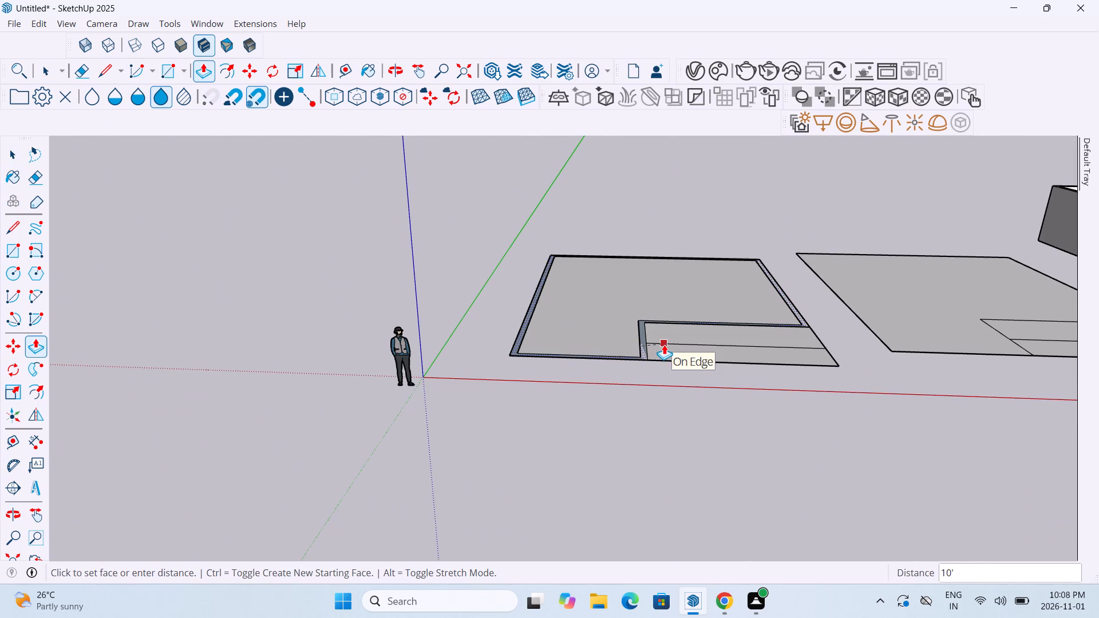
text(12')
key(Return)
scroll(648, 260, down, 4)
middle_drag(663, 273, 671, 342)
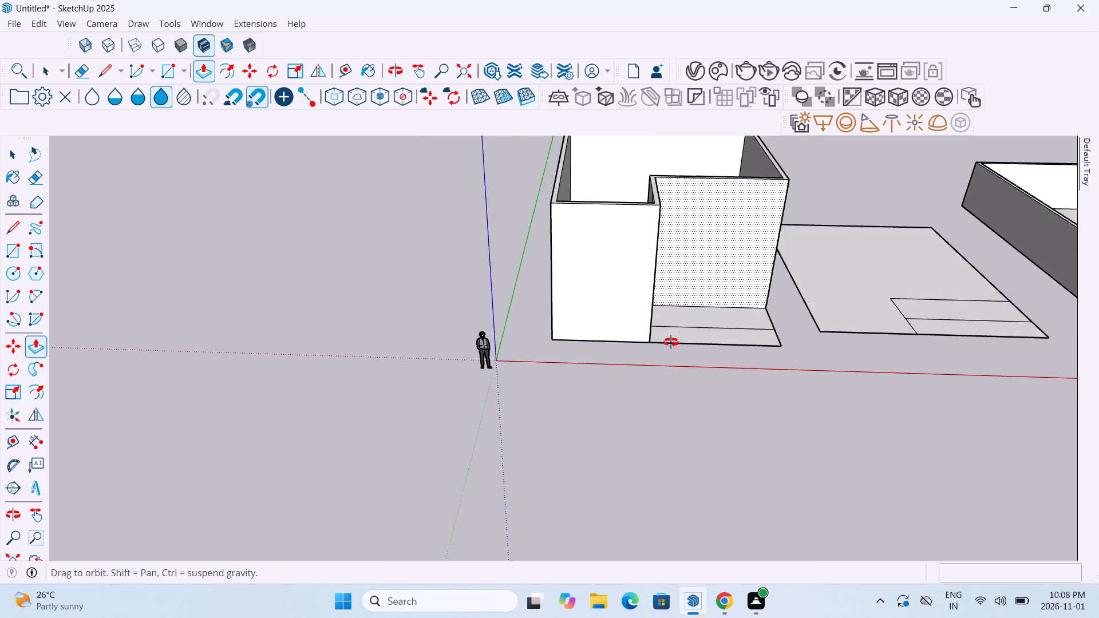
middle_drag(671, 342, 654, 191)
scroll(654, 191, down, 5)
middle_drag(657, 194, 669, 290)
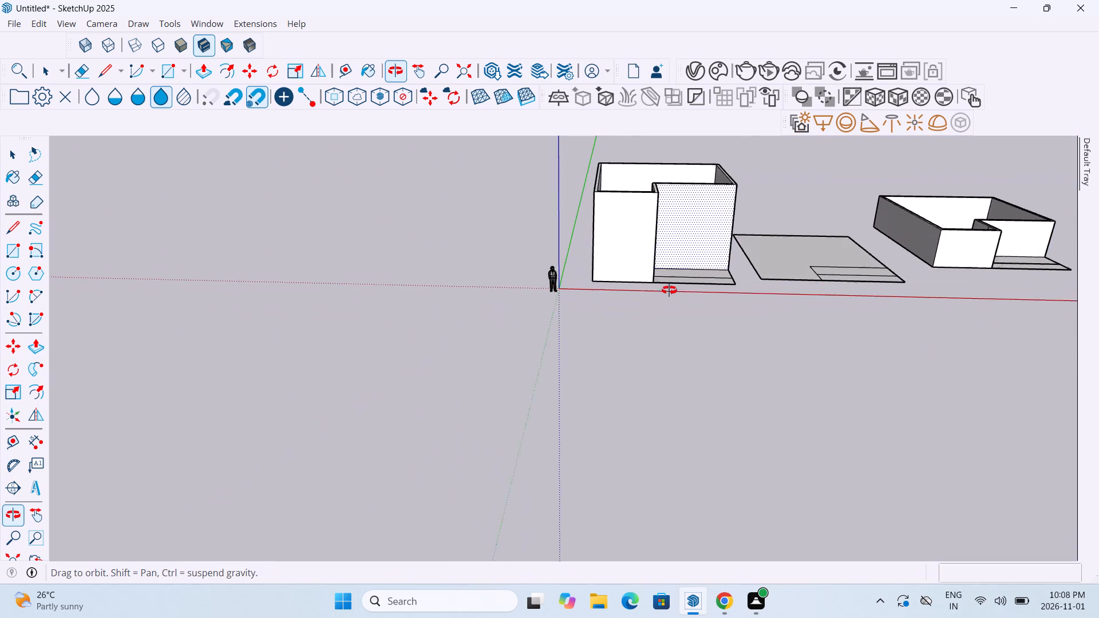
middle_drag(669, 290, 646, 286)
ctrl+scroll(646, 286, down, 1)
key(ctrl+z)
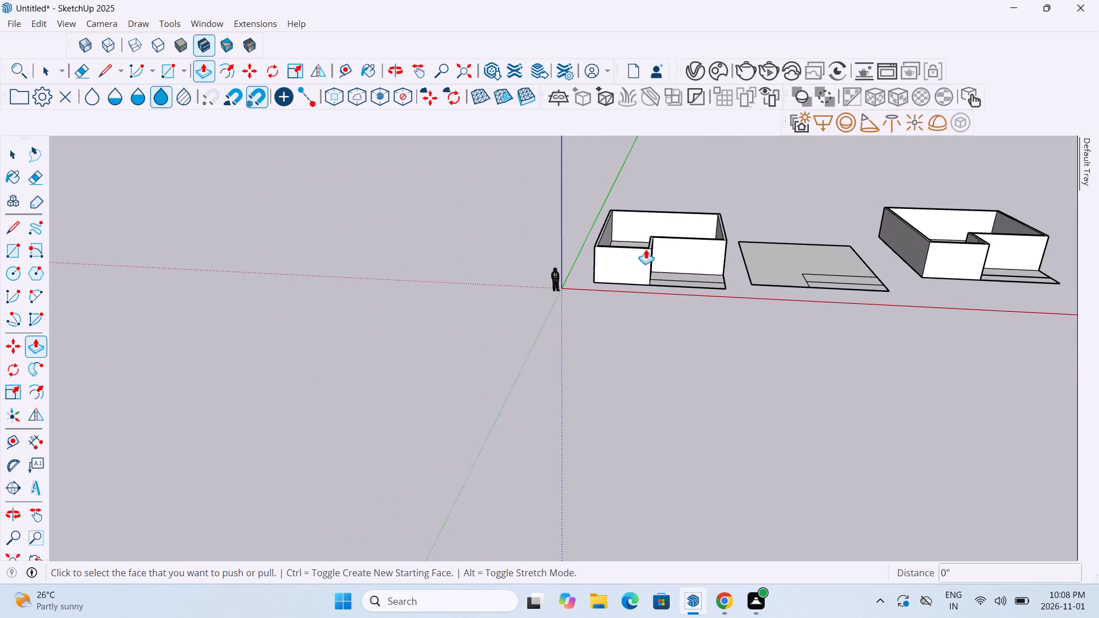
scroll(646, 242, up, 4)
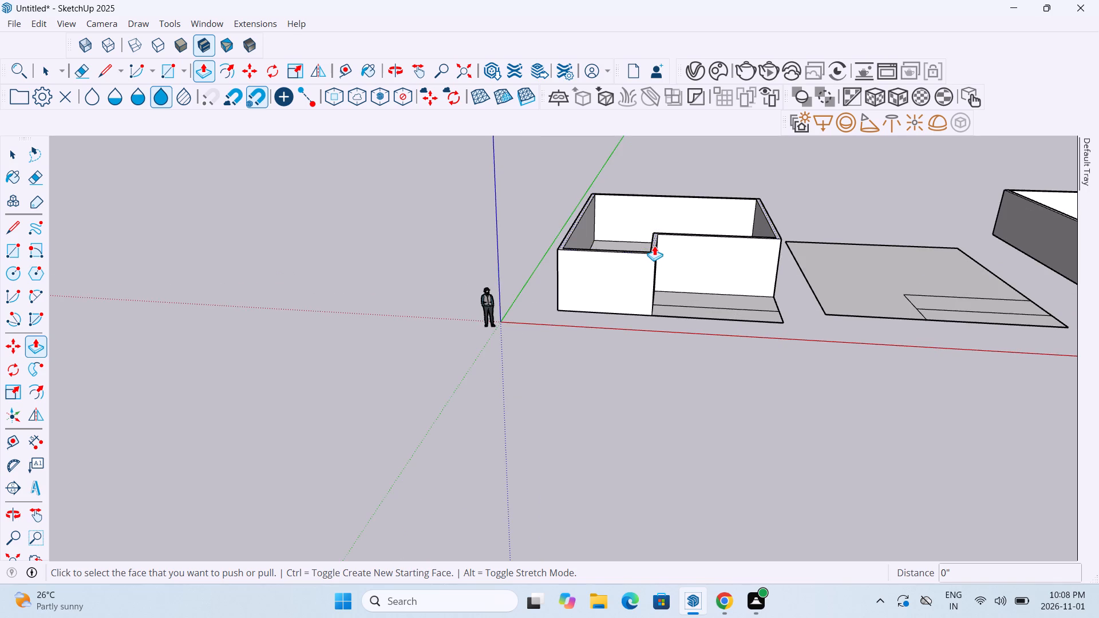
Extrude the wall tops of the original building near the origin upward by 2' with Push/Pull.
middle_drag(655, 241, 658, 312)
scroll(652, 264, up, 5)
click(659, 282)
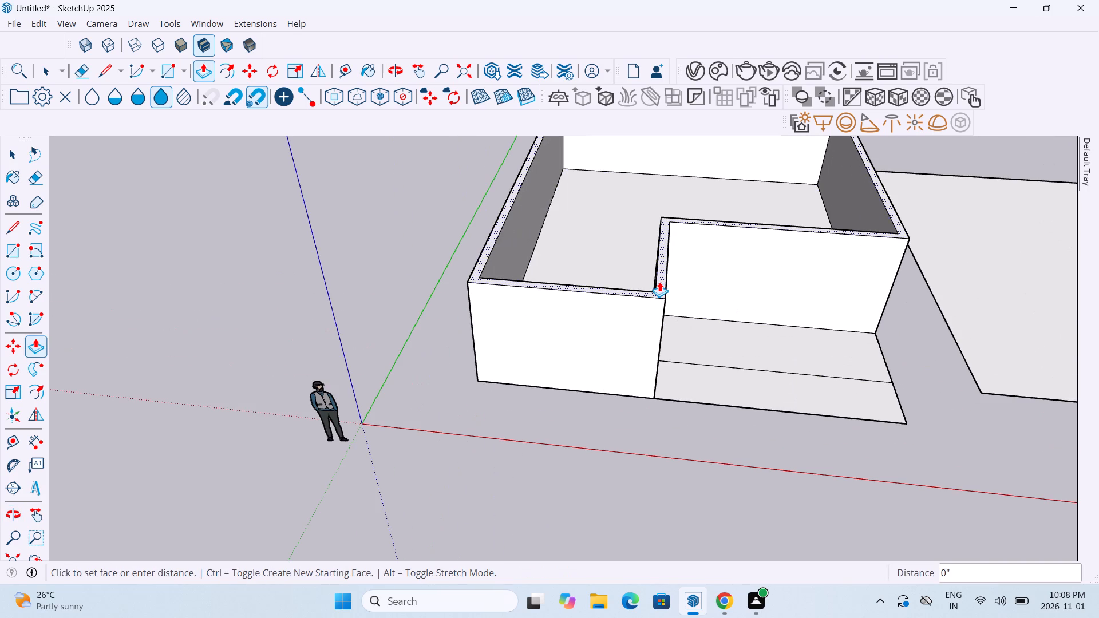
text(2')
key(Return)
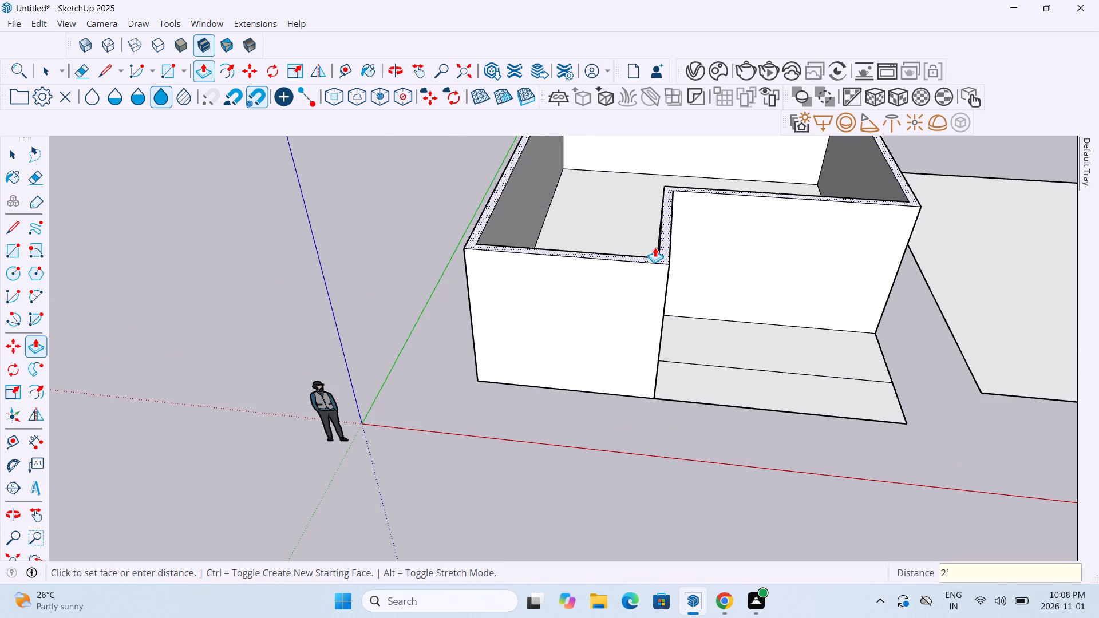
Examine the raised walls of the original building alongside the flat plan and the walled copy.
middle_drag(663, 280, 683, 167)
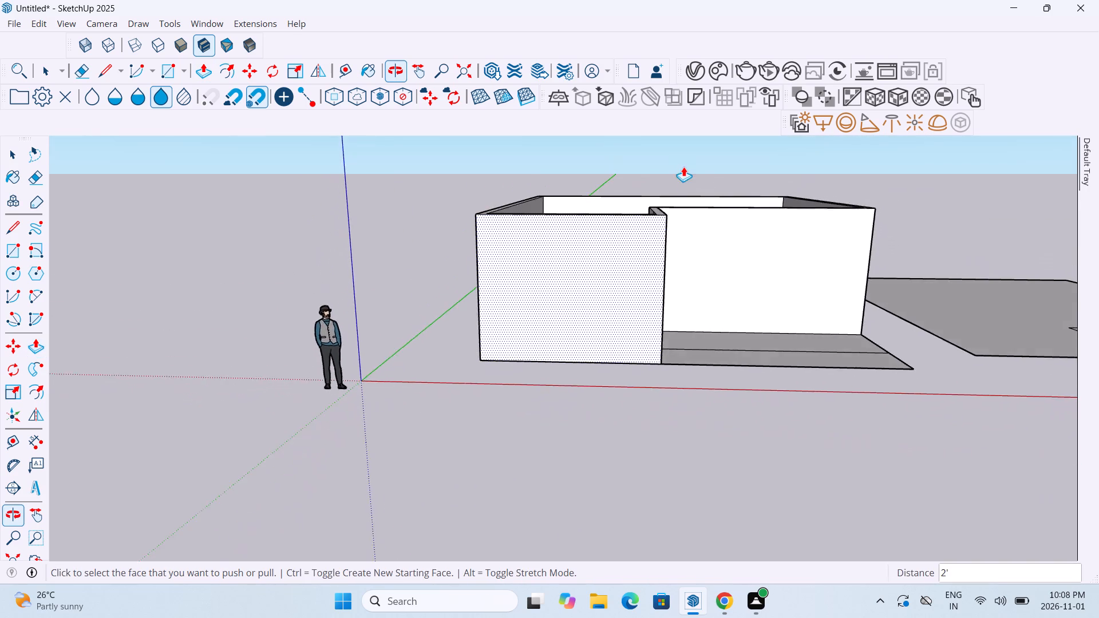
scroll(687, 181, down, 3)
middle_drag(867, 277, 831, 221)
scroll(831, 221, down, 9)
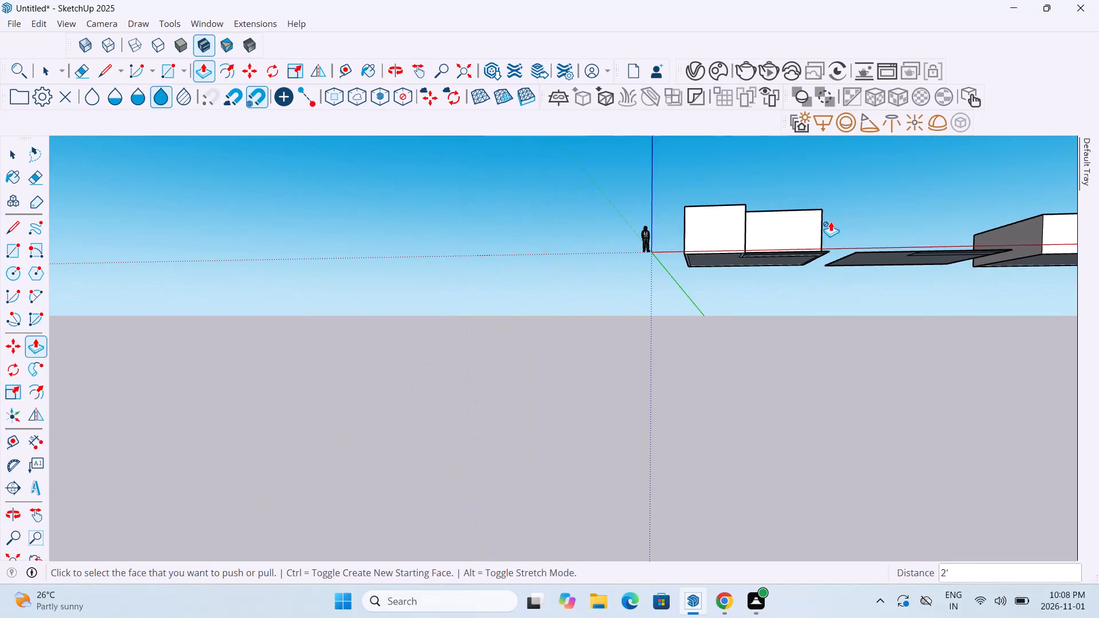
middle_drag(926, 249, 919, 282)
scroll(919, 282, down, 5)
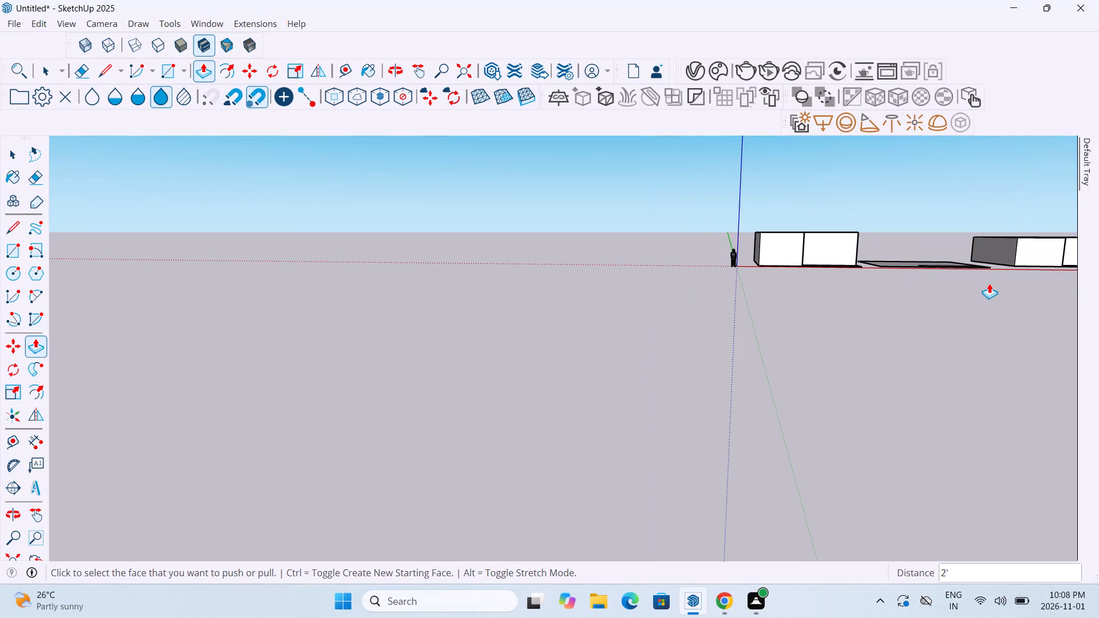
scroll(838, 243, up, 6)
middle_drag(844, 249, 828, 327)
scroll(823, 294, up, 4)
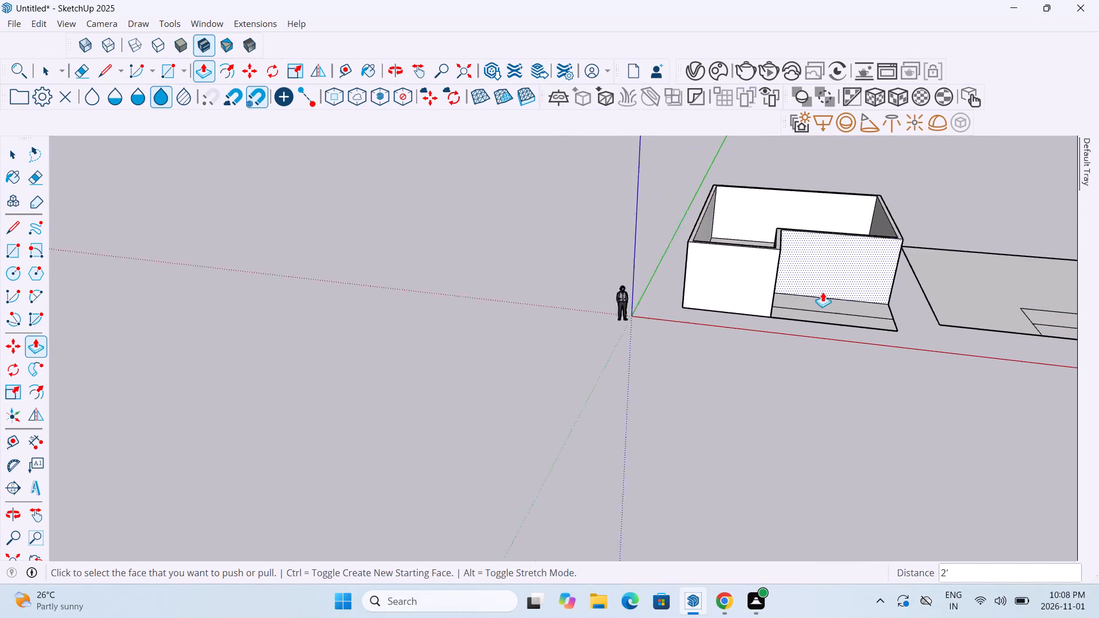
scroll(823, 292, up, 1)
middle_drag(813, 315, 818, 220)
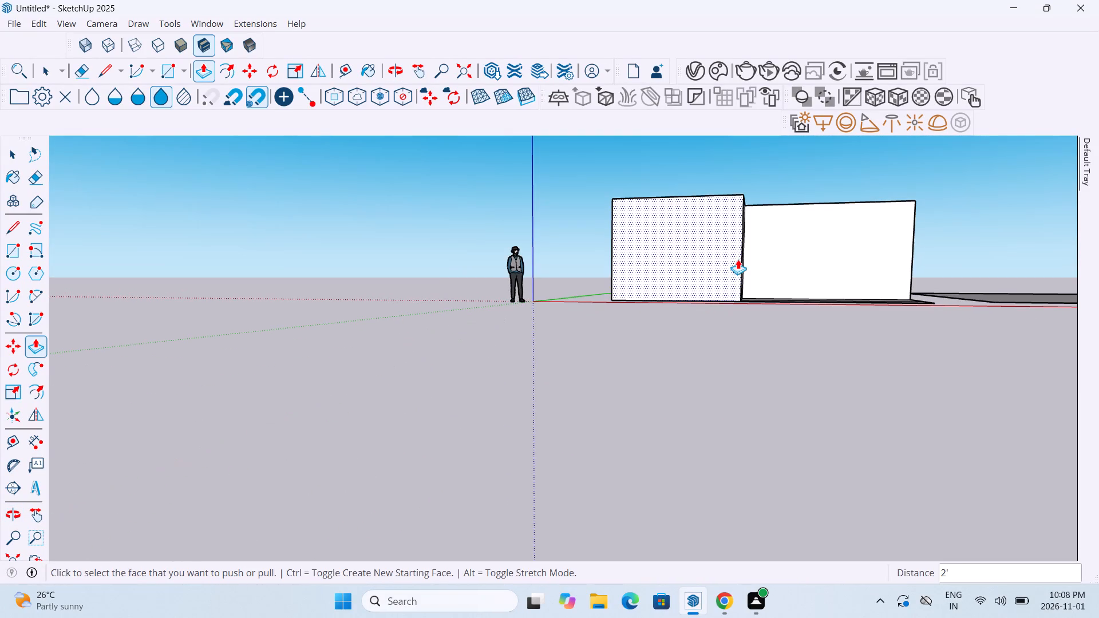
scroll(765, 255, down, 6)
middle_drag(808, 268, 806, 320)
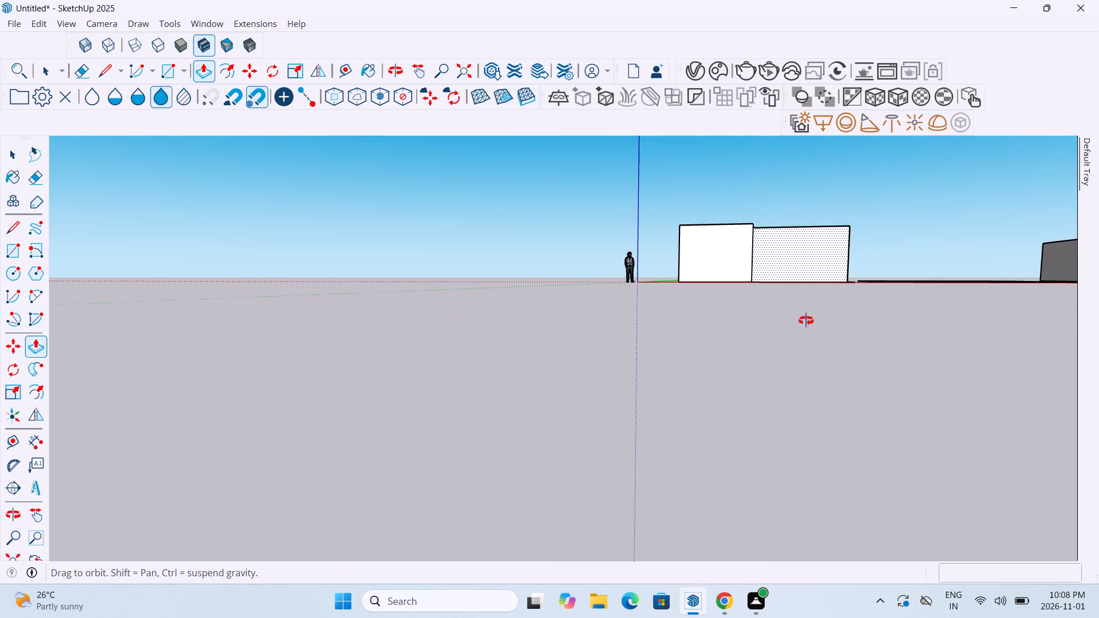
middle_drag(806, 320, 807, 344)
scroll(807, 344, down, 5)
scroll(949, 332, down, 2)
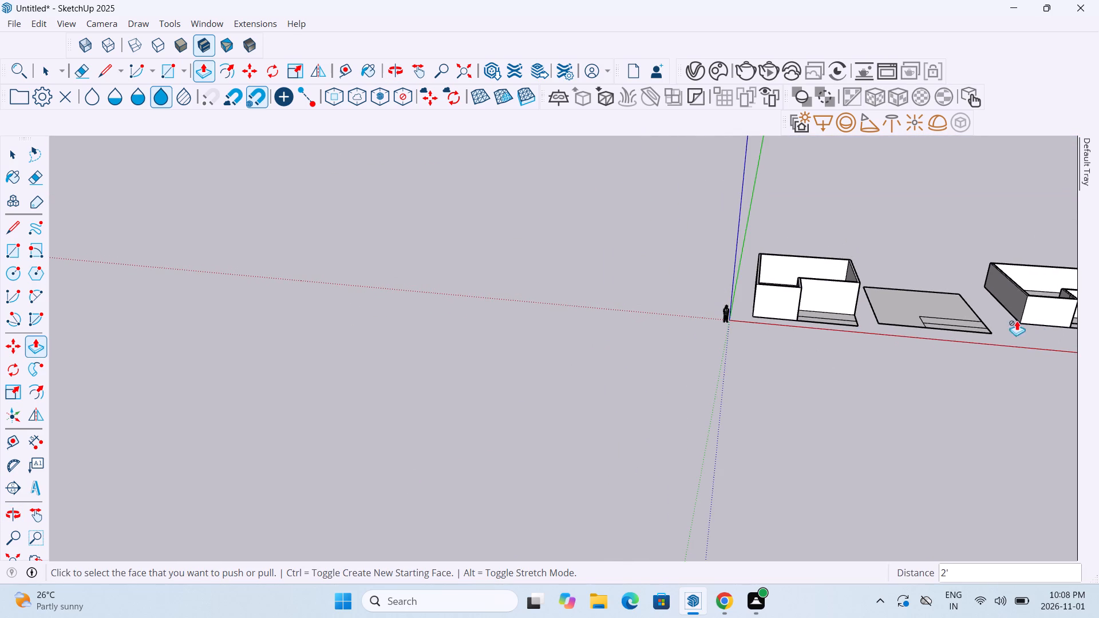
scroll(931, 291, up, 7)
scroll(931, 308, down, 1)
scroll(931, 308, up, 2)
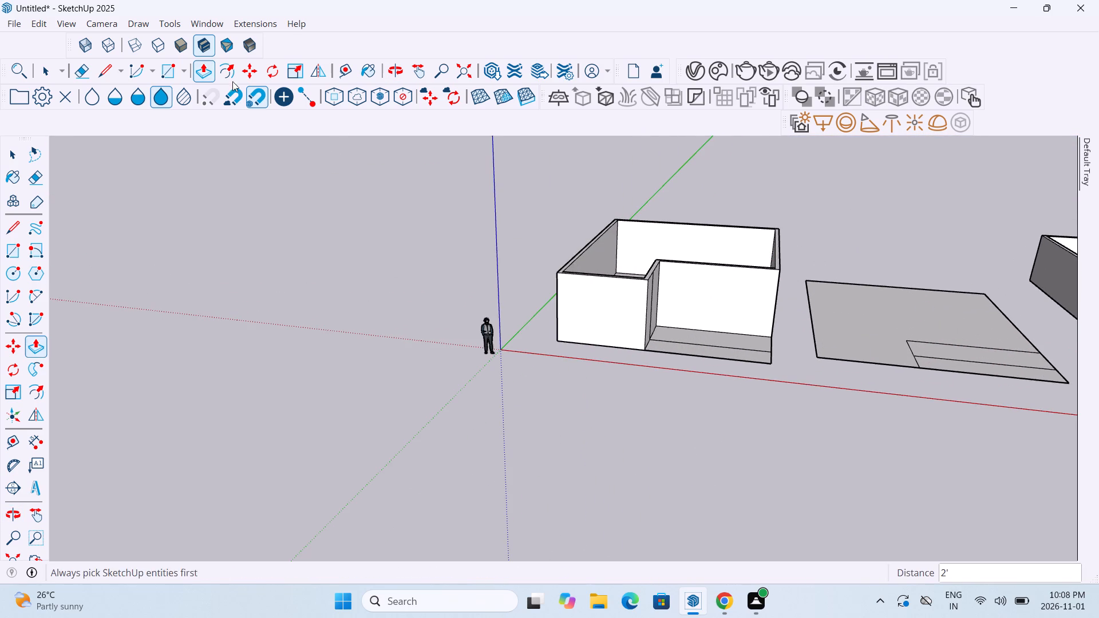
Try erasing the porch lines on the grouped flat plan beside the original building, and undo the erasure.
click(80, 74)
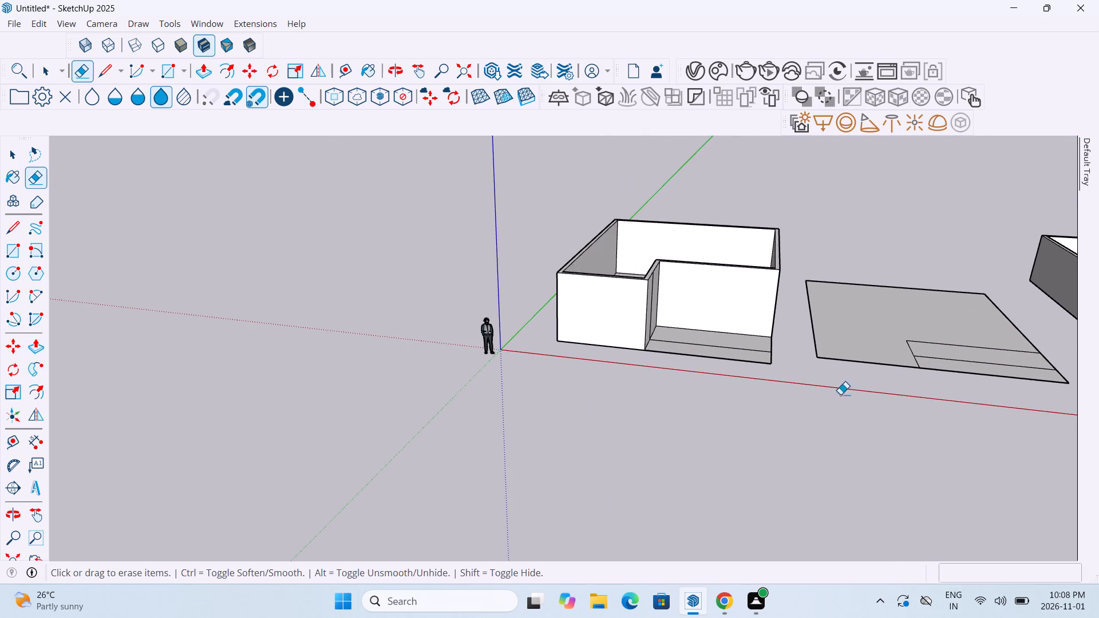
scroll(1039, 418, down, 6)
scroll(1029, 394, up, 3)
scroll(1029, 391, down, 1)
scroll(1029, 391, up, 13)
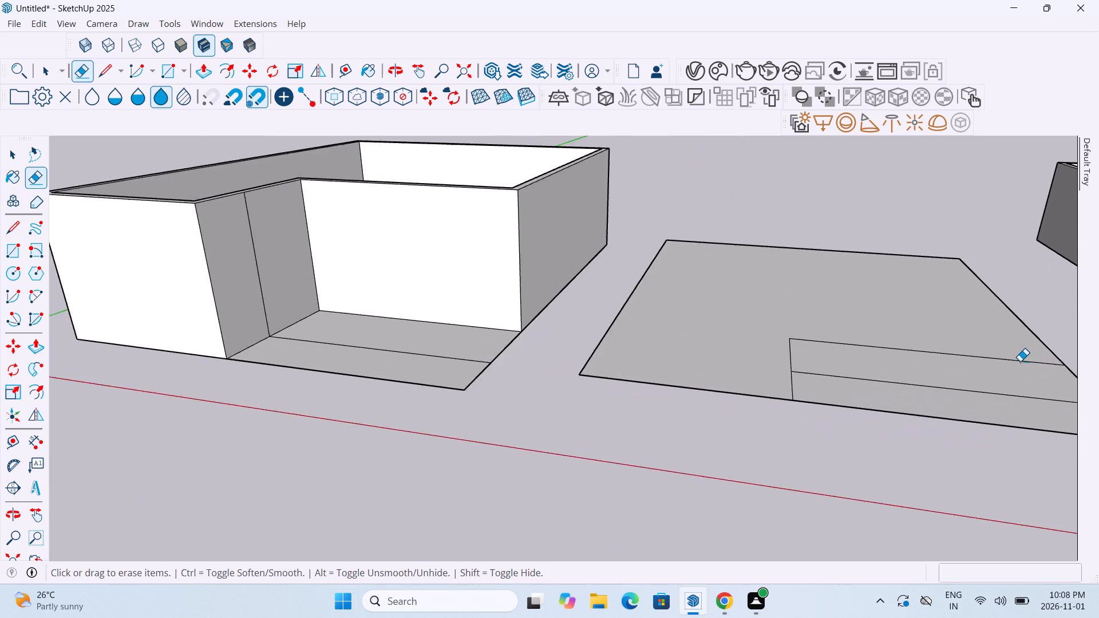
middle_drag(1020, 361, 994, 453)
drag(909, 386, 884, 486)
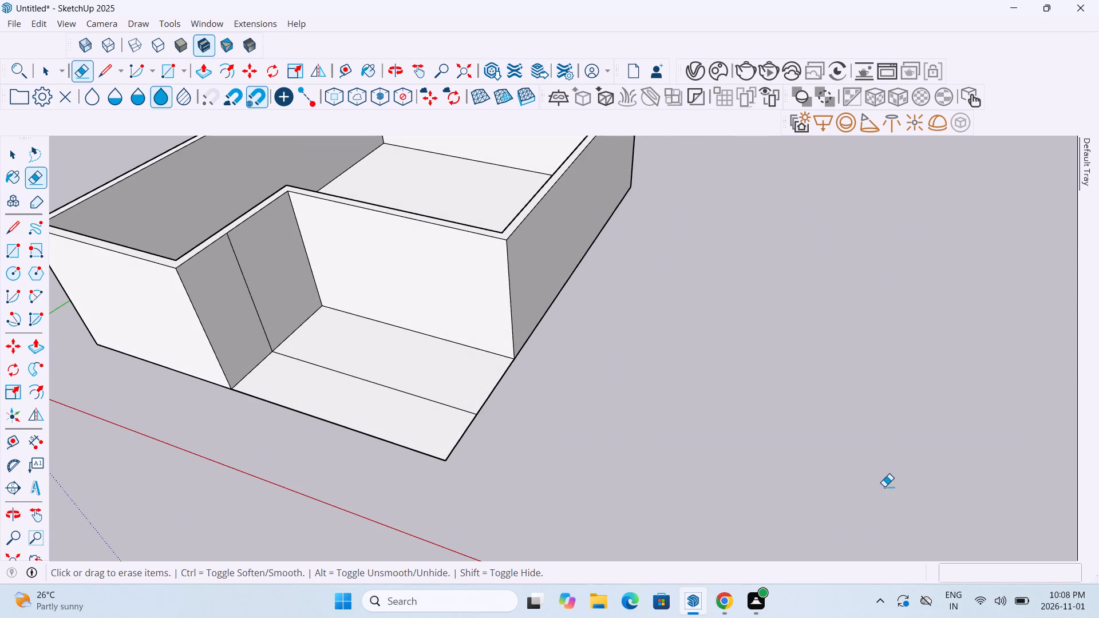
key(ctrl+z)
Explode the flat plan group between the two walled buildings.
right_click(879, 427)
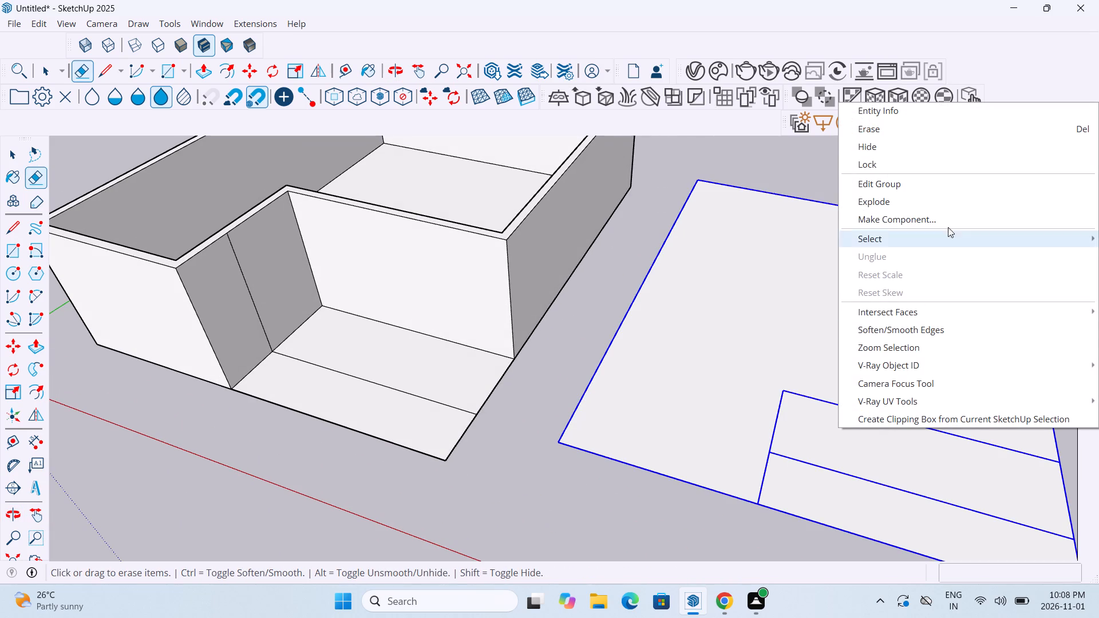
click(958, 205)
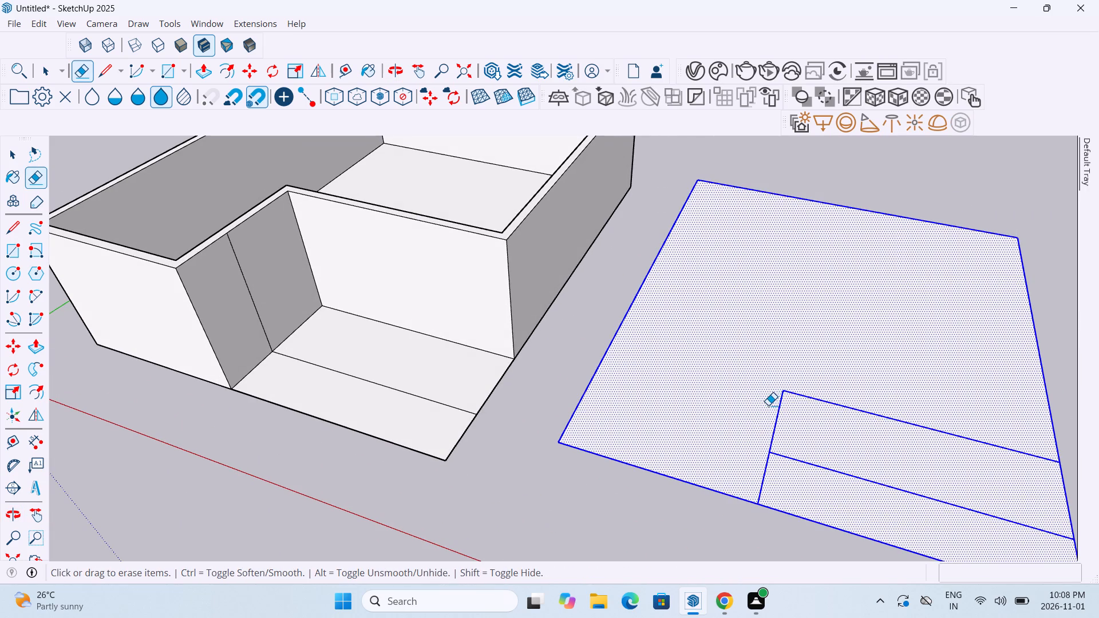
Erase the inner porch lines from the exploded flat plan, leaving one plain rectangular face.
key(Escape)
drag(768, 405, 816, 486)
drag(857, 403, 847, 434)
drag(752, 429, 795, 433)
key(Escape)
key(Escape)
key(Escape)
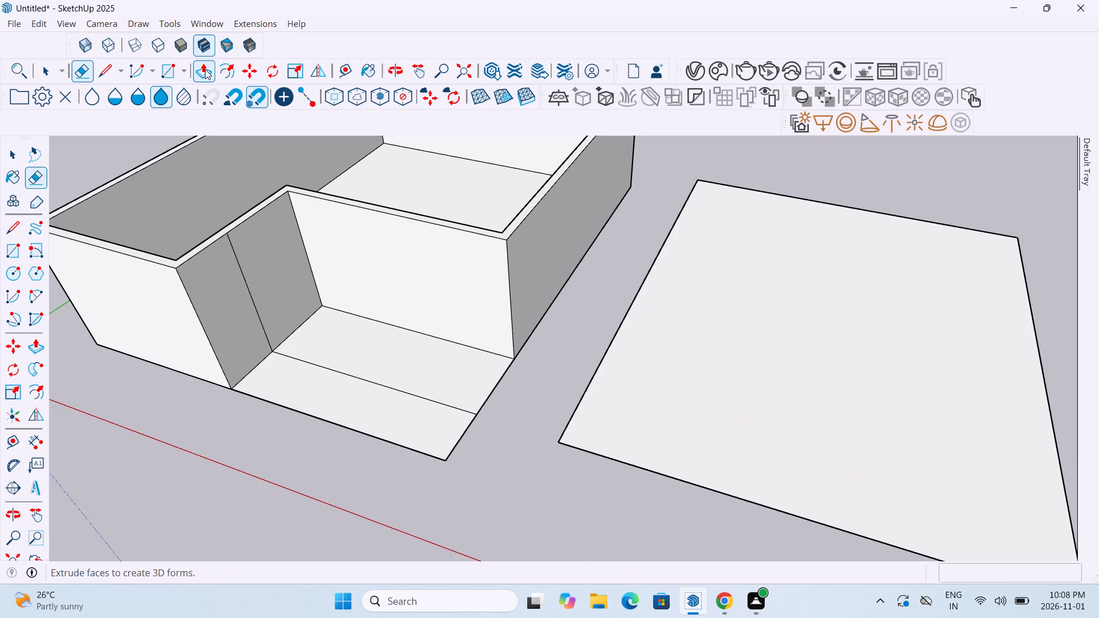
Extrude the rectangular plan face upward by 1' with Push/Pull to form a slab.
click(205, 70)
click(672, 372)
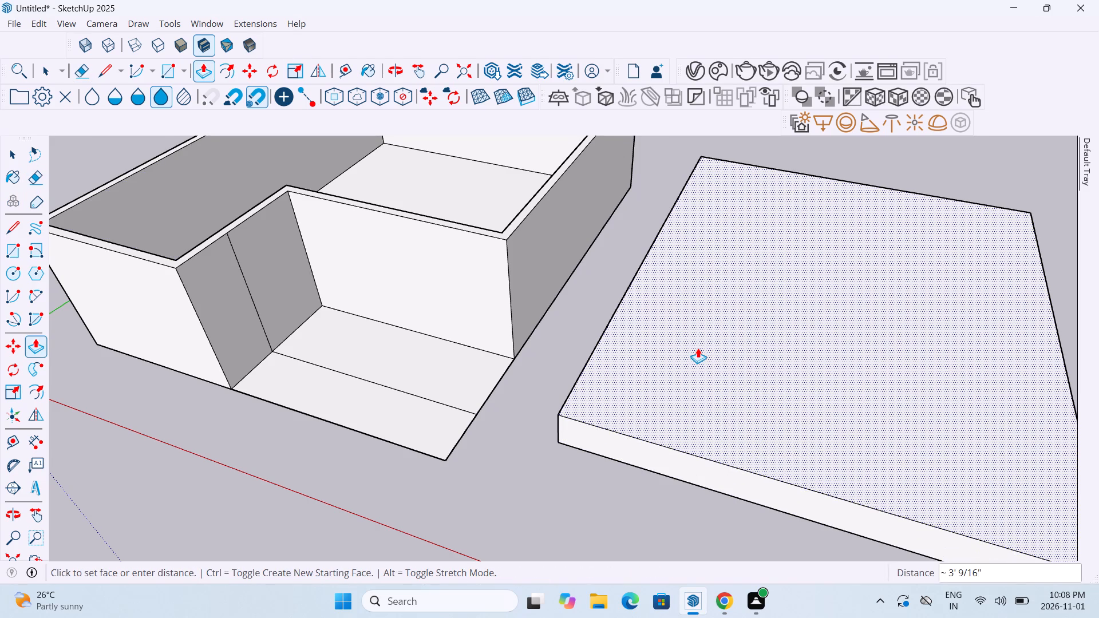
text(1')
key(Return)
scroll(698, 348, down, 6)
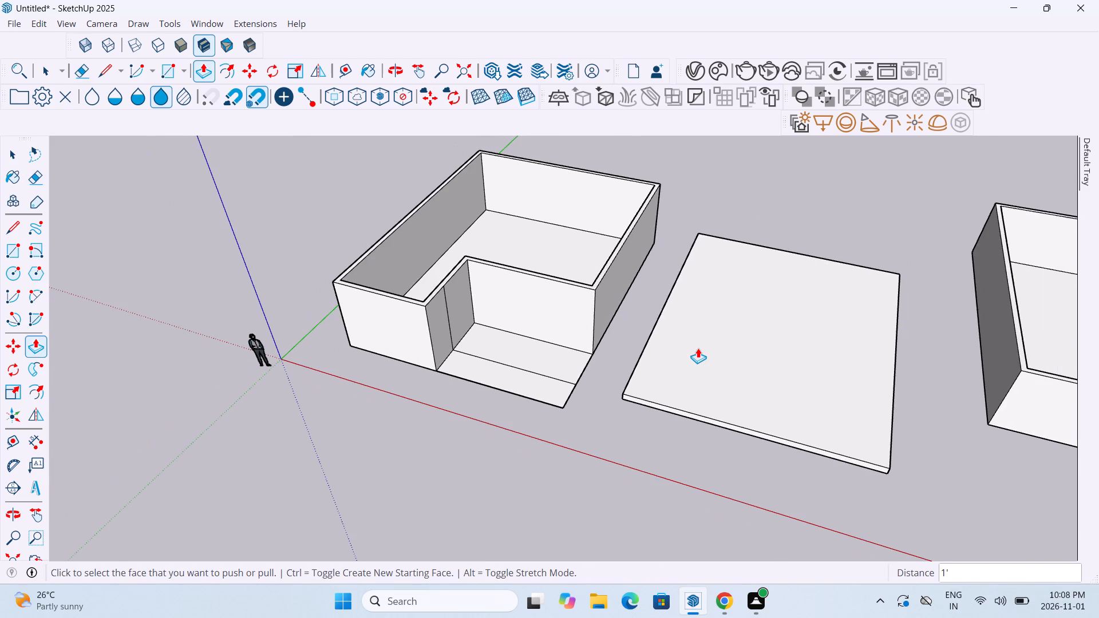
Select the entire 1' slab and make it a group.
click(49, 70)
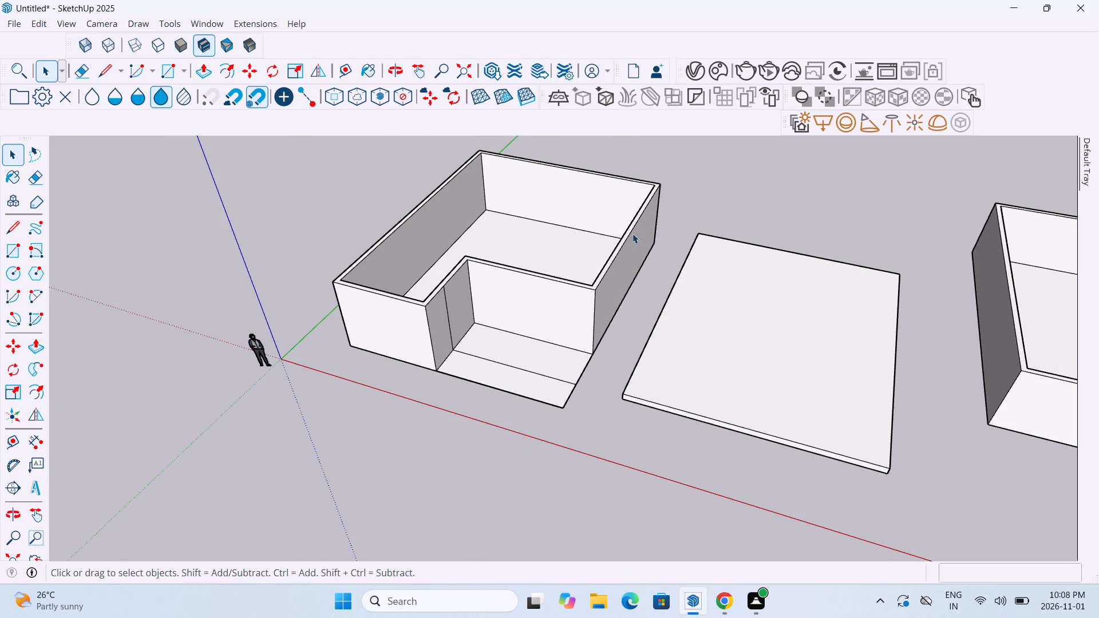
drag(677, 213, 918, 485)
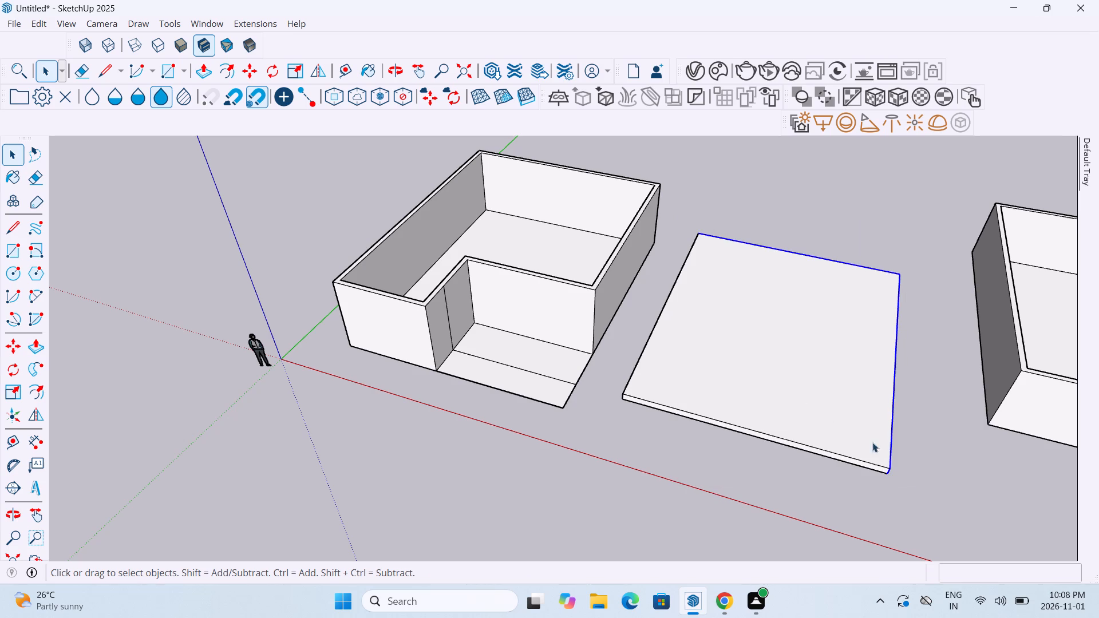
drag(710, 209, 658, 316)
drag(658, 316, 910, 472)
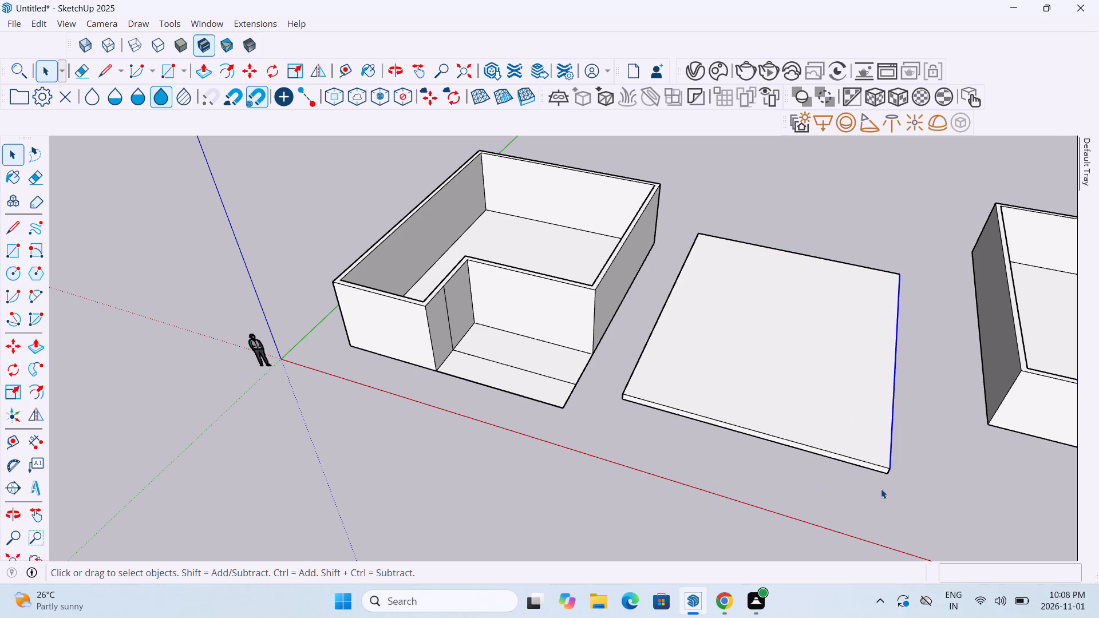
drag(900, 492, 670, 242)
drag(670, 242, 670, 241)
middle_drag(780, 302, 800, 465)
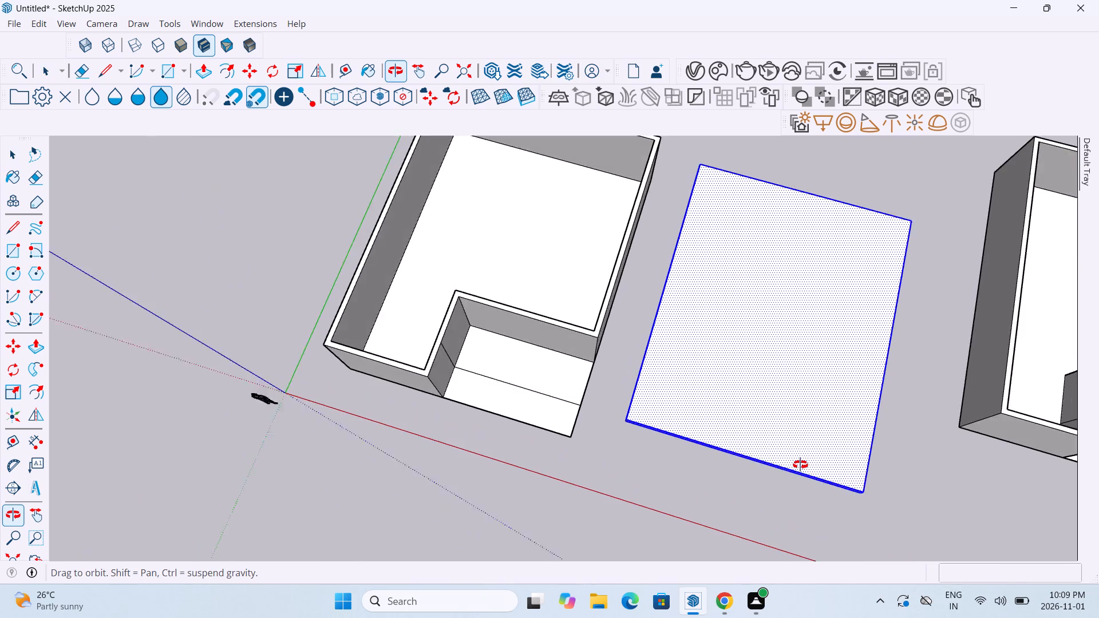
middle_drag(800, 465, 800, 413)
right_click(813, 327)
click(865, 137)
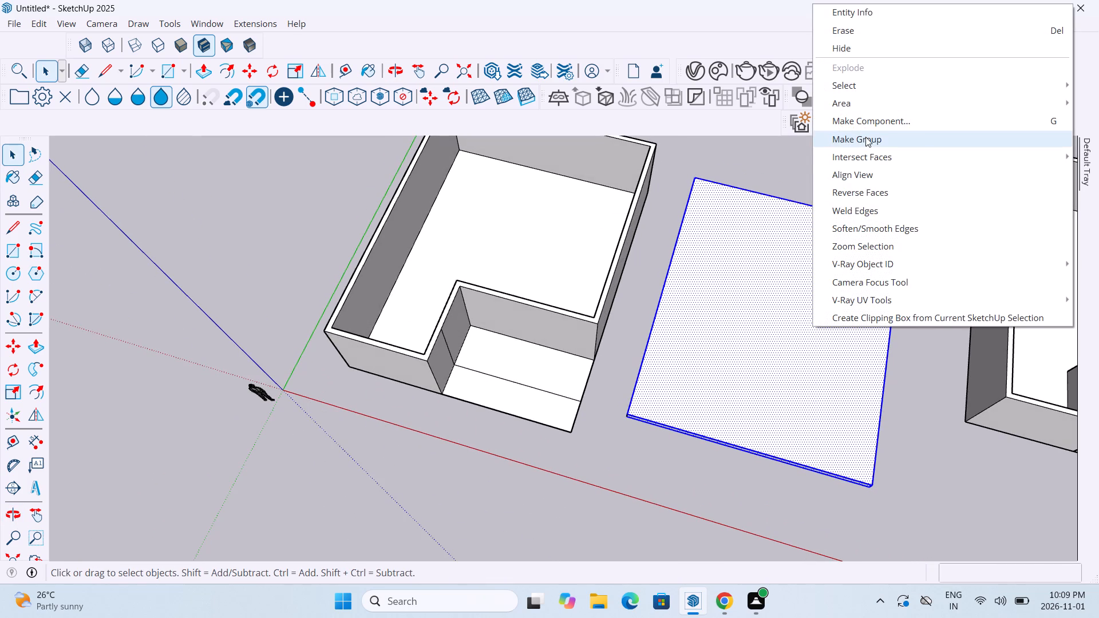
Copy the slab group from its bottom front corner onto the original building's top front corner as a roof slab.
middle_drag(738, 385, 837, 282)
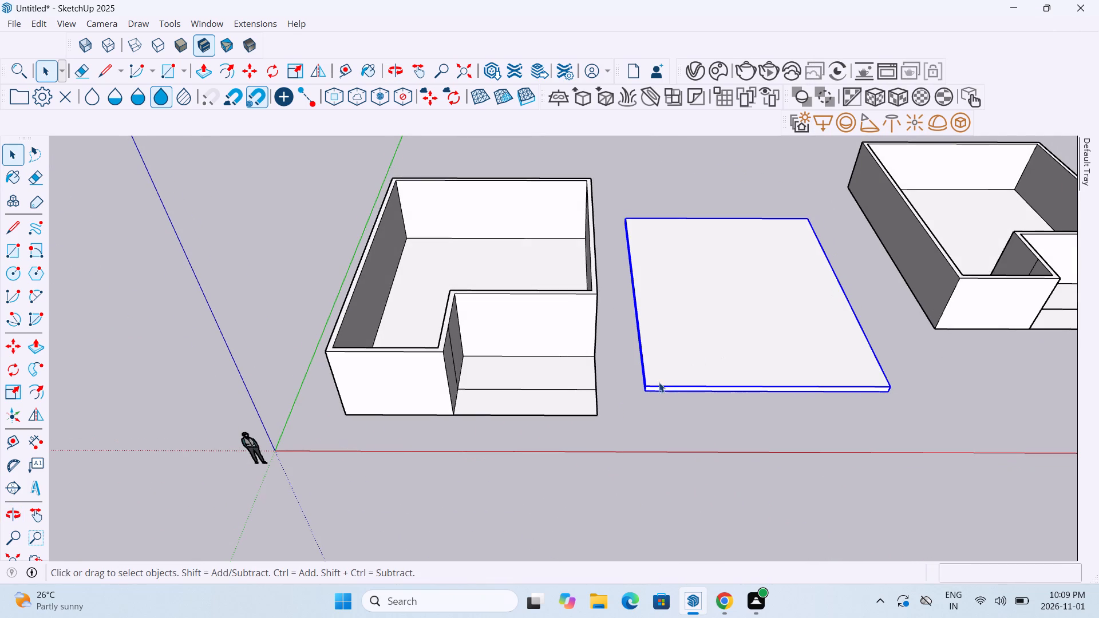
click(650, 389)
key(m)
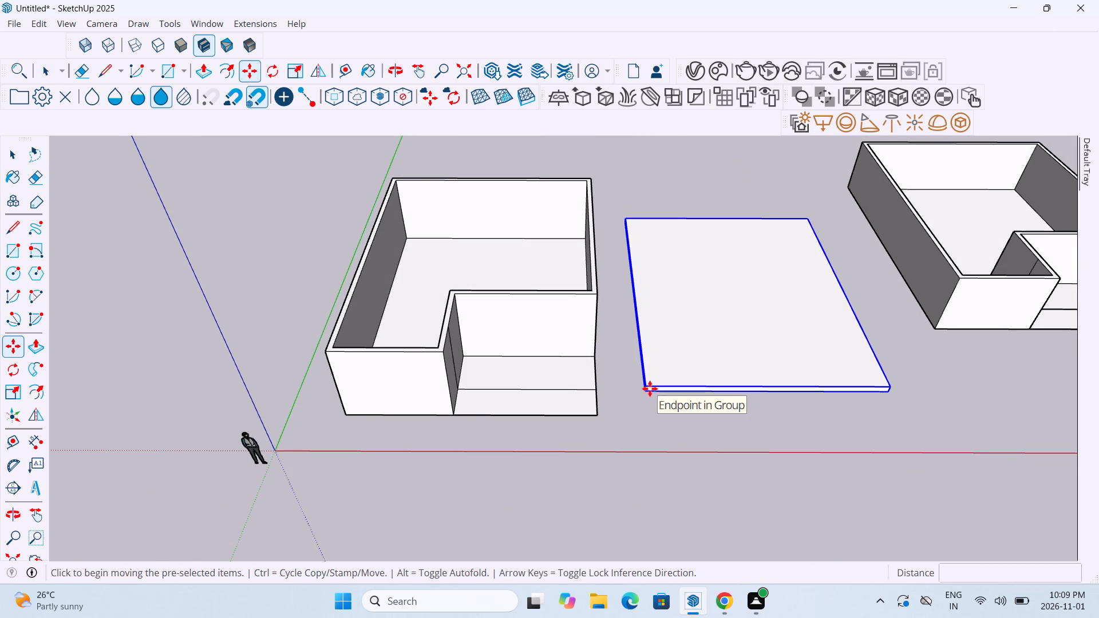
scroll(648, 390, up, 4)
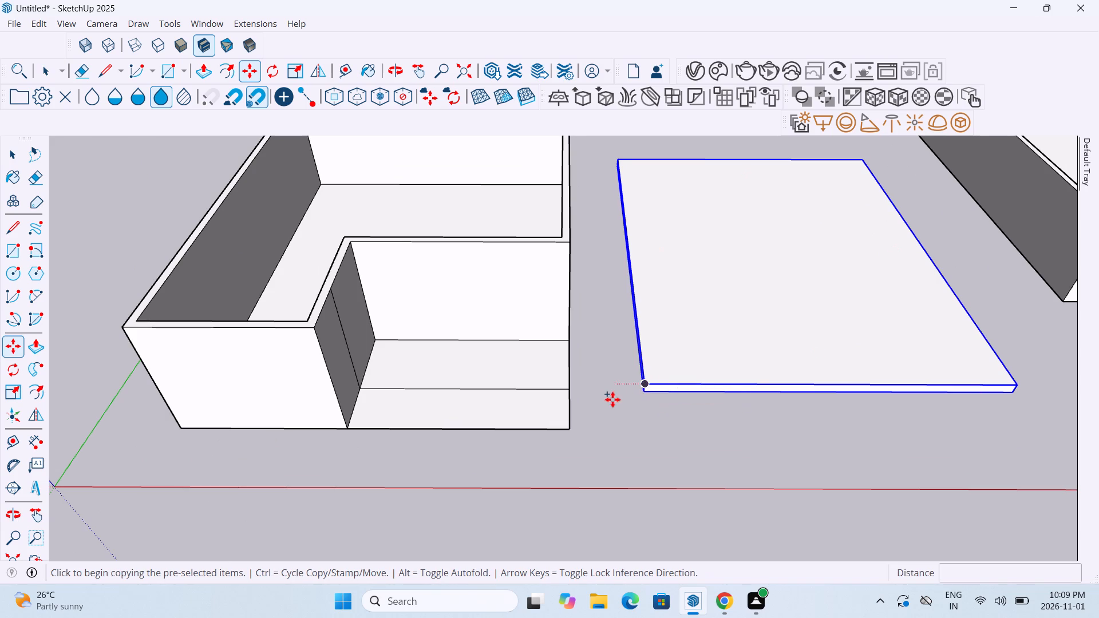
scroll(639, 390, up, 5)
click(649, 395)
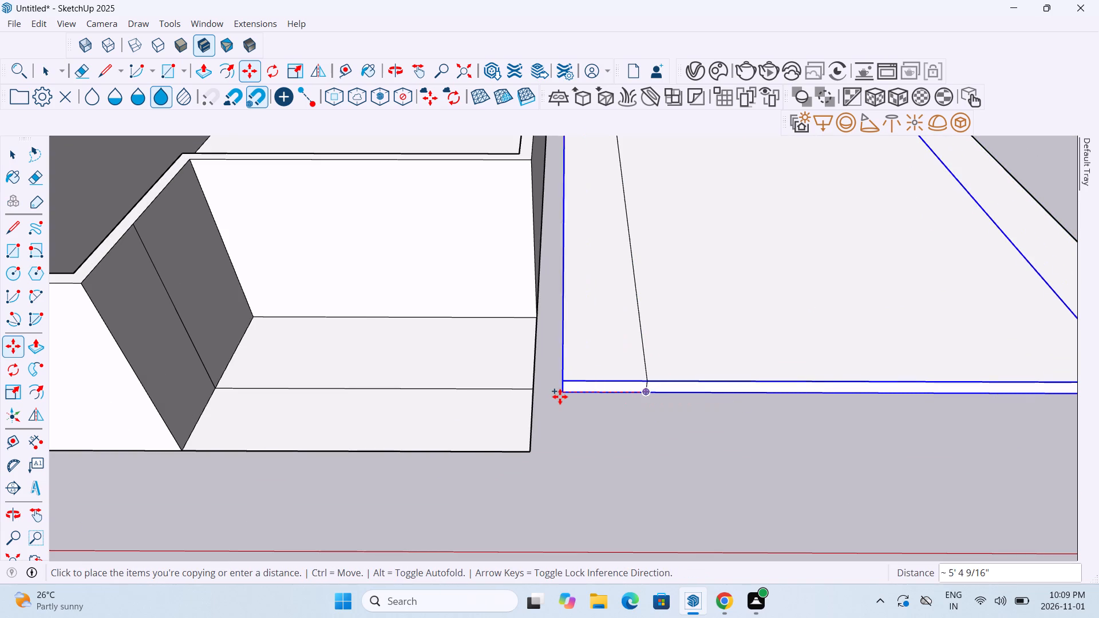
scroll(560, 397, down, 13)
middle_drag(364, 365, 430, 286)
scroll(361, 344, up, 6)
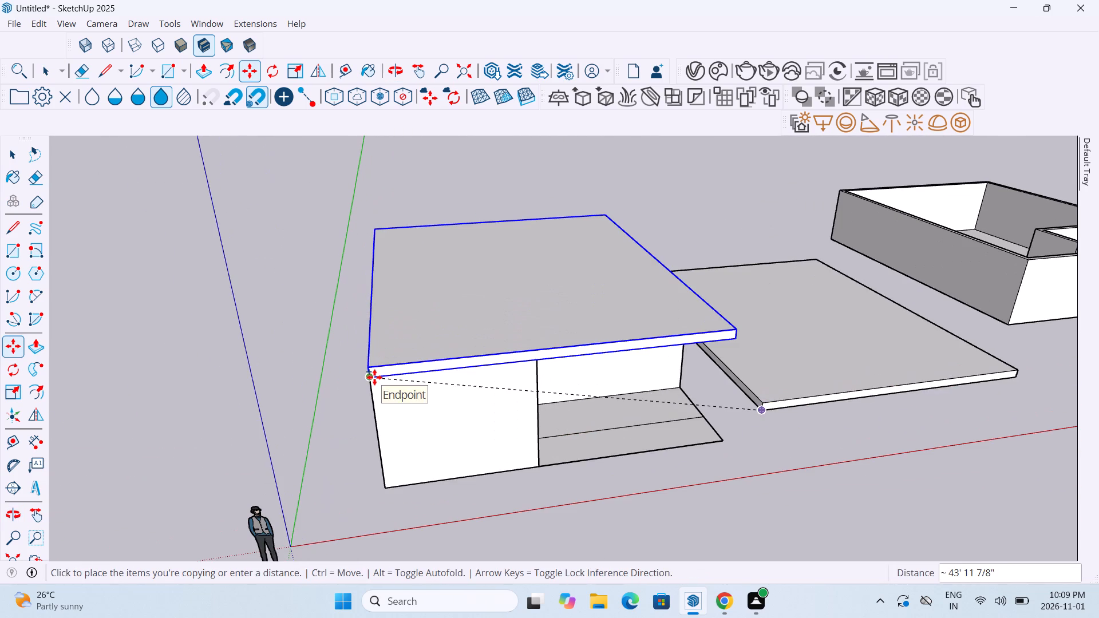
click(374, 377)
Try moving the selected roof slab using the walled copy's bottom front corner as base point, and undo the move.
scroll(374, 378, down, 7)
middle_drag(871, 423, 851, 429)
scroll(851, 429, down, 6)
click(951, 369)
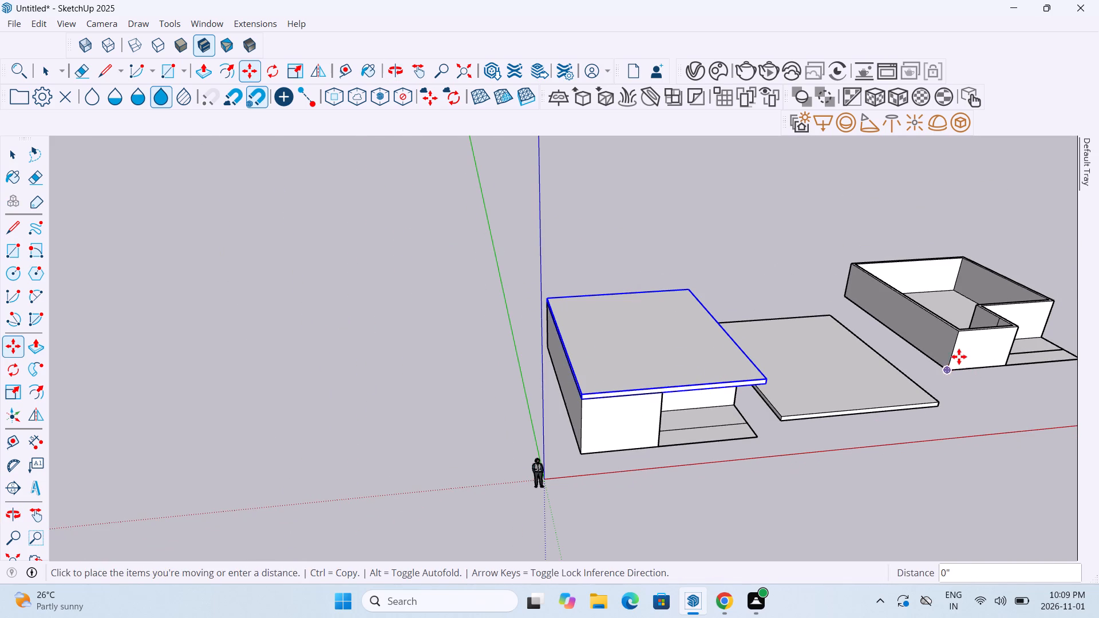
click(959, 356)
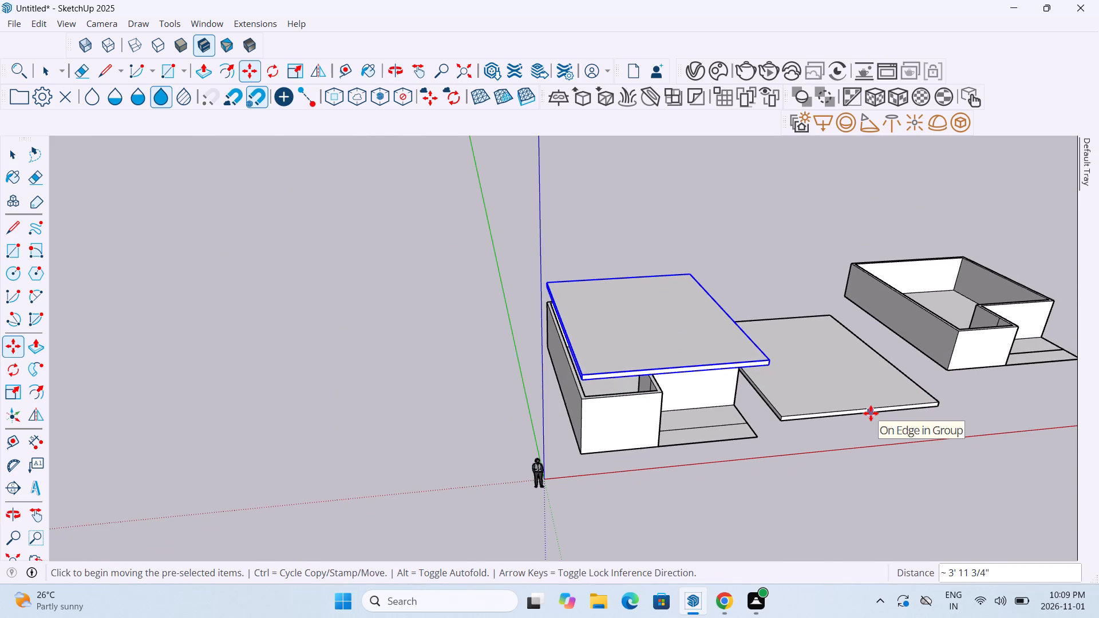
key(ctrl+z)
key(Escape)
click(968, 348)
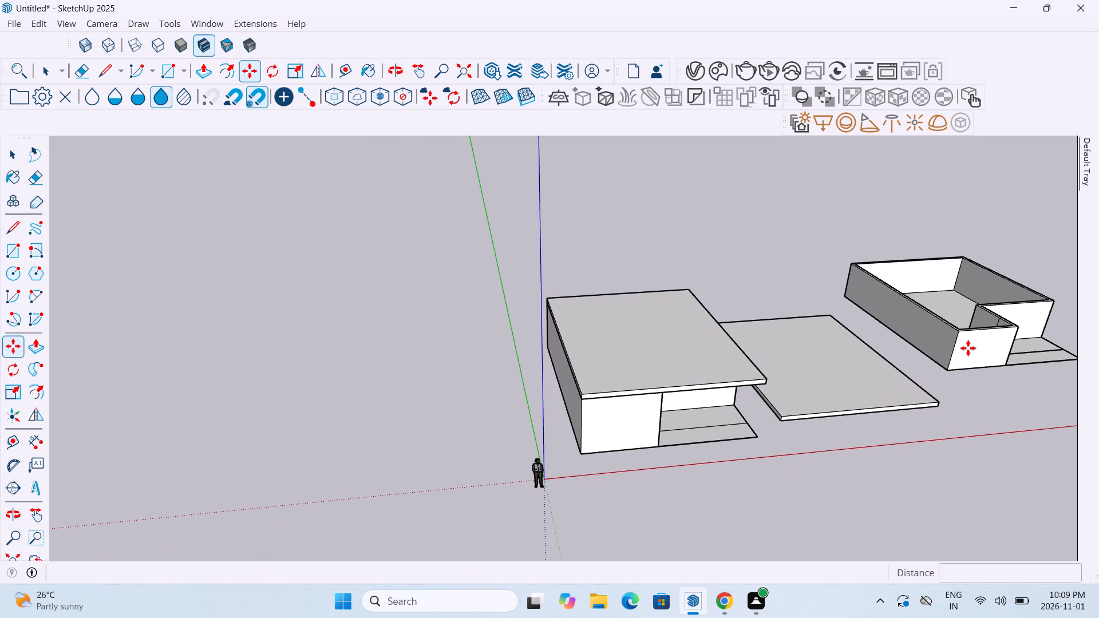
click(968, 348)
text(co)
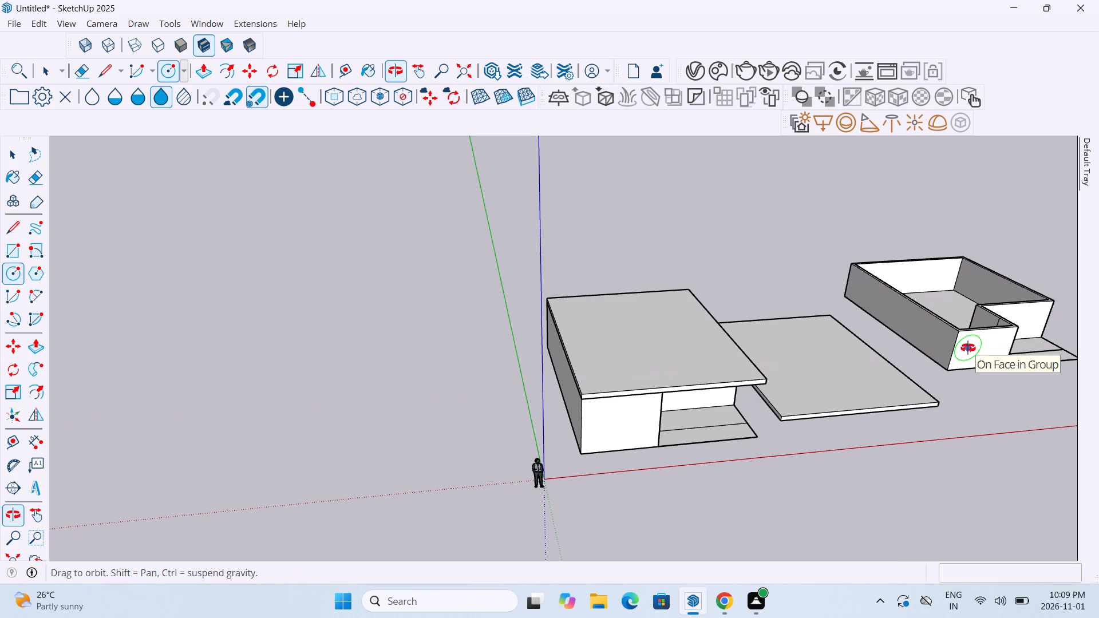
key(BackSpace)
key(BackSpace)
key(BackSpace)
Copy the walled storey group from its bottom front corner onto the top front corner of the original building's roof slab.
key(m)
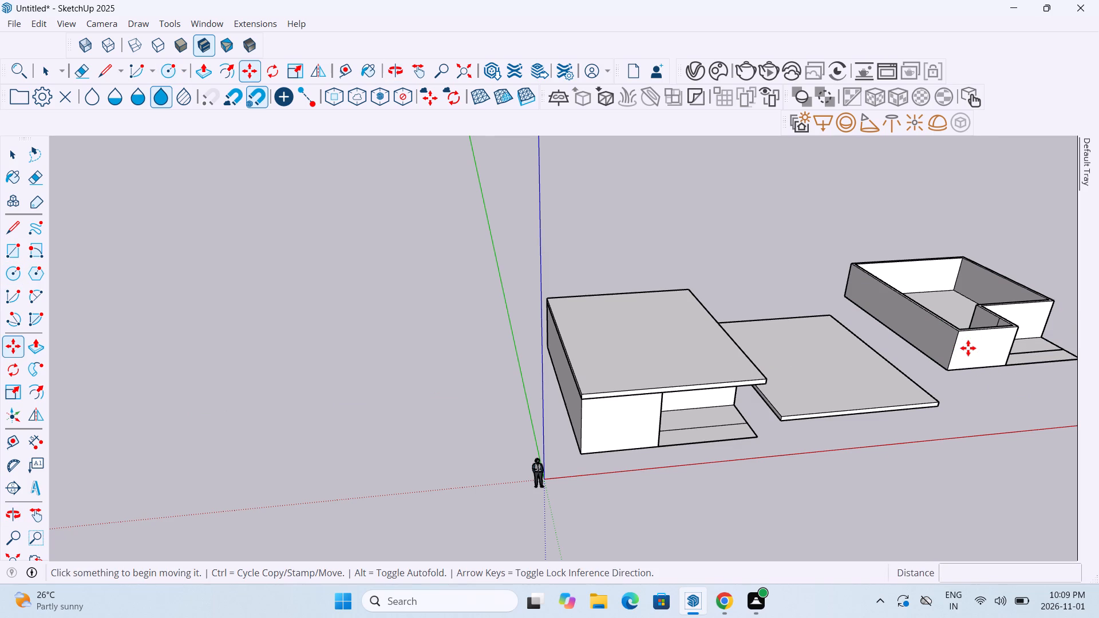
scroll(950, 369, up, 2)
scroll(950, 369, down, 1)
scroll(950, 369, up, 2)
click(950, 370)
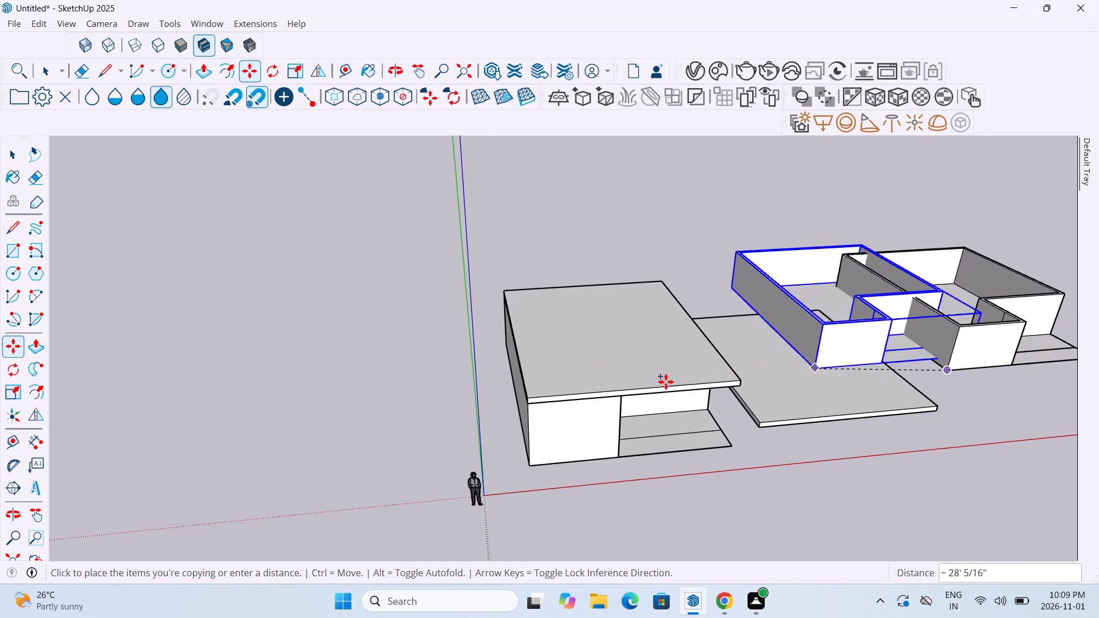
middle_drag(530, 401, 544, 329)
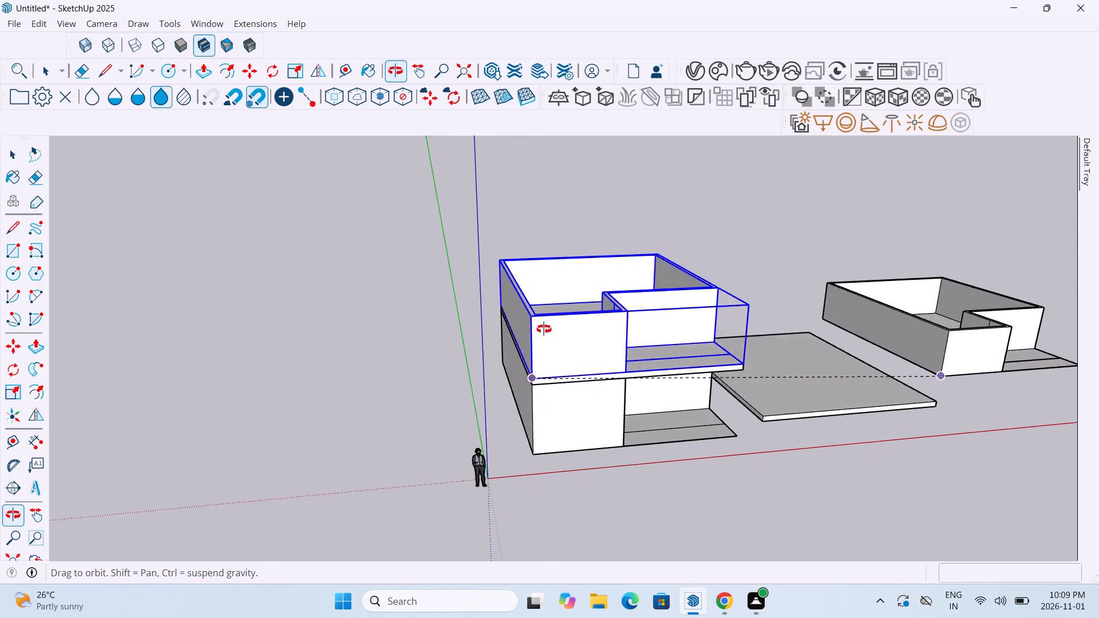
middle_drag(544, 329, 547, 306)
scroll(543, 352, up, 11)
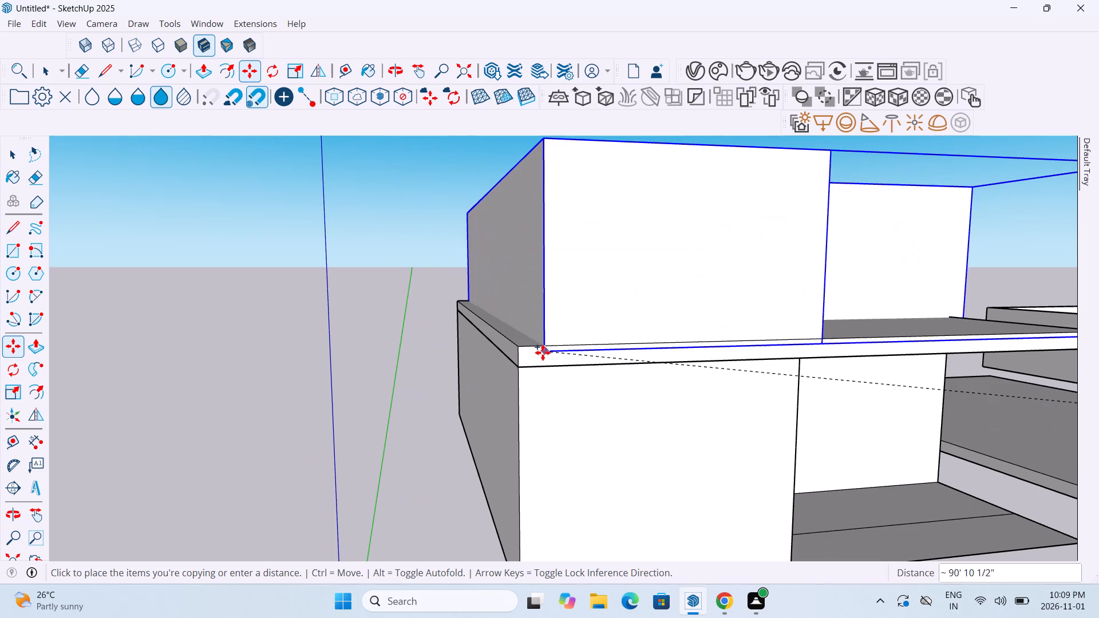
click(524, 350)
scroll(524, 350, down, 12)
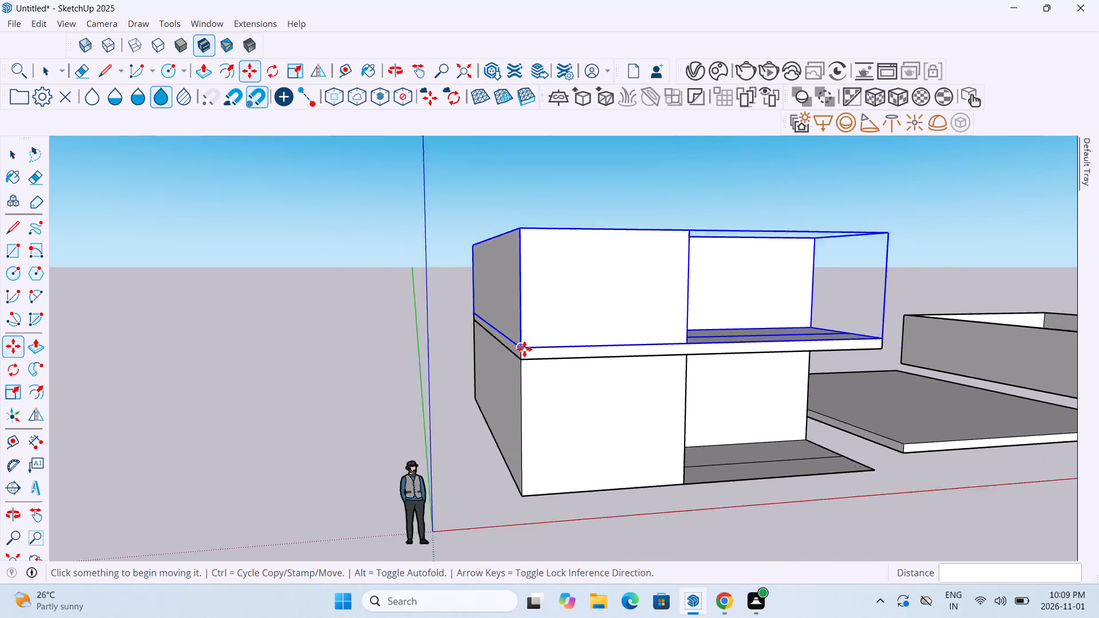
Copy the 1' slab group from its bottom front corner onto the second storey's top front corner.
scroll(524, 349, down, 1)
middle_drag(753, 443, 708, 506)
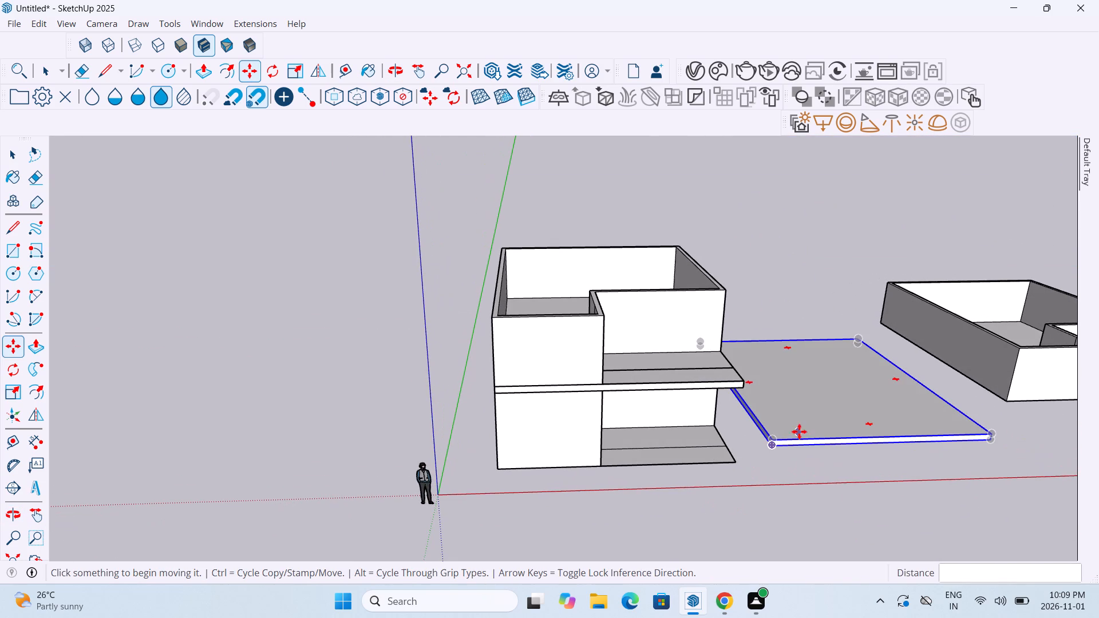
click(772, 445)
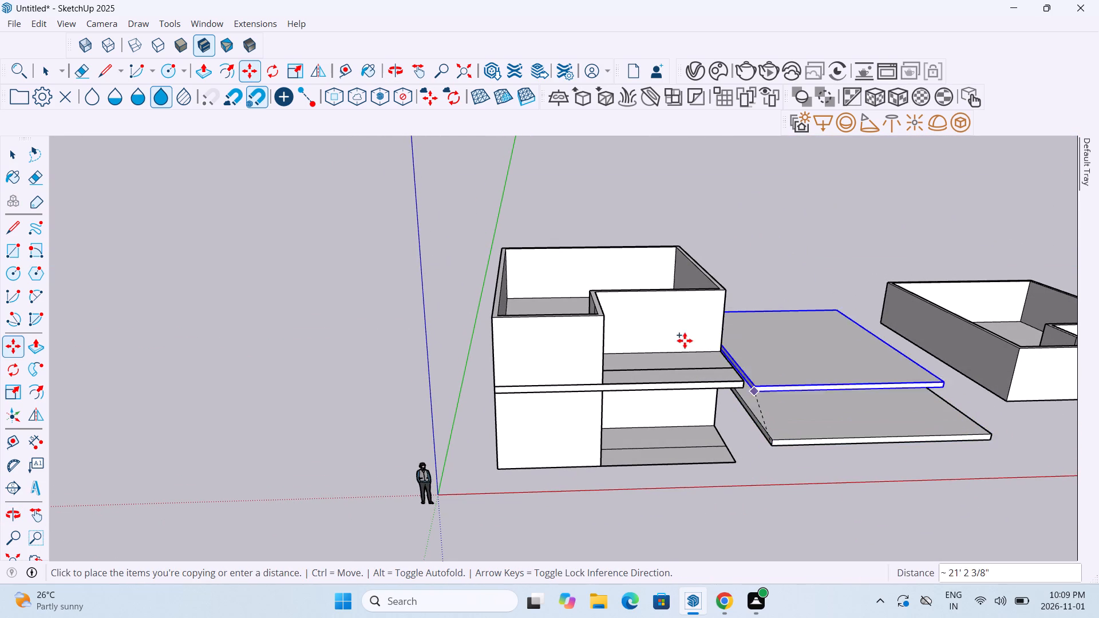
middle_drag(503, 312, 498, 260)
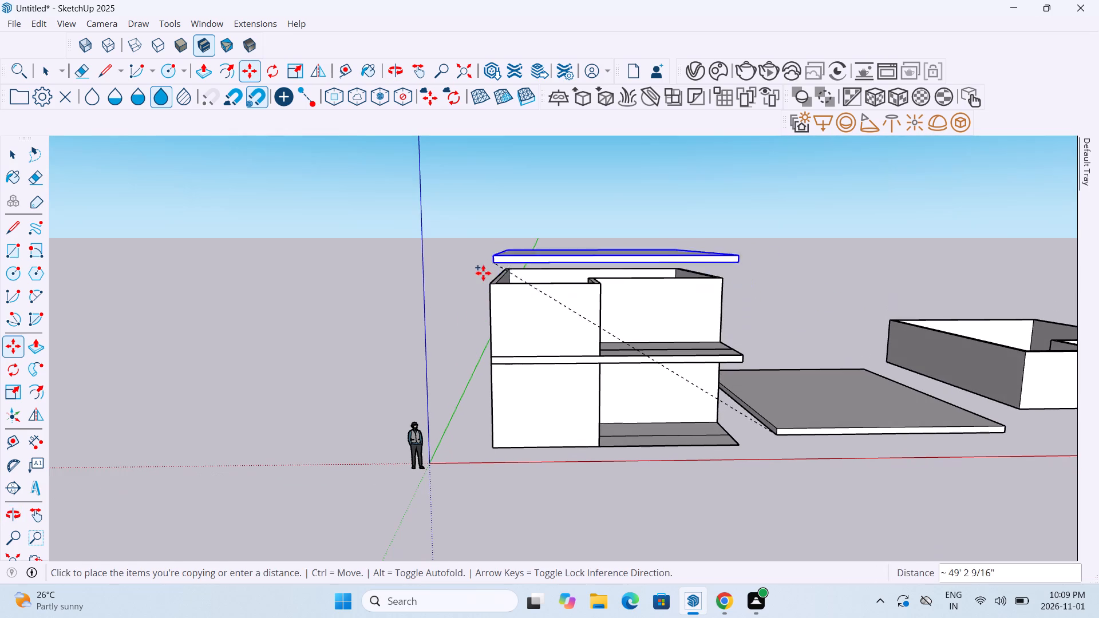
scroll(492, 290, up, 10)
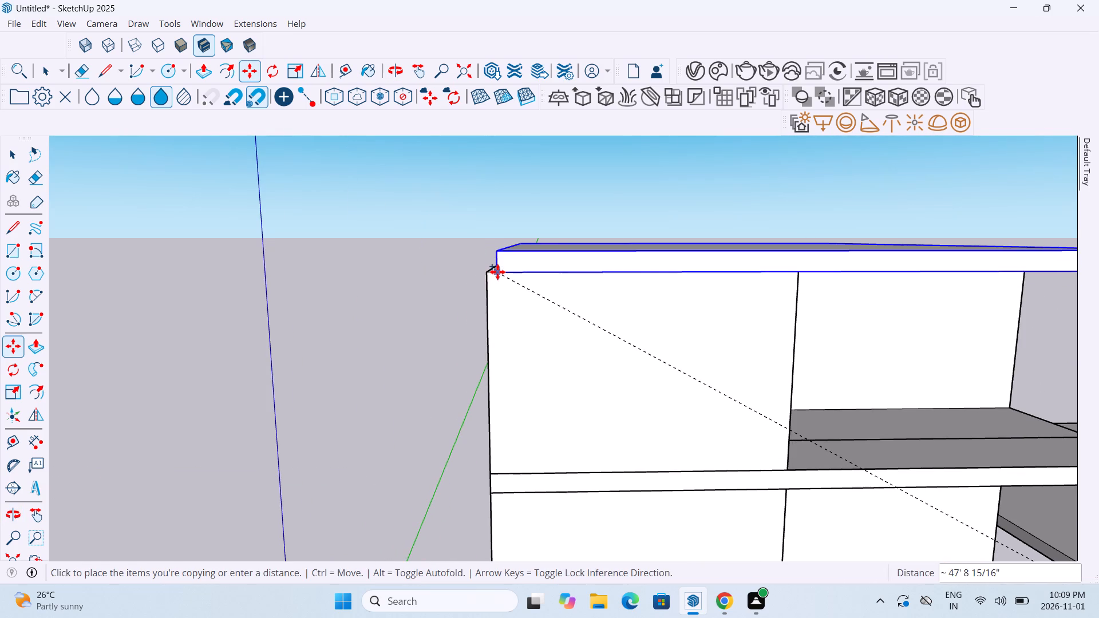
click(491, 275)
scroll(491, 275, down, 13)
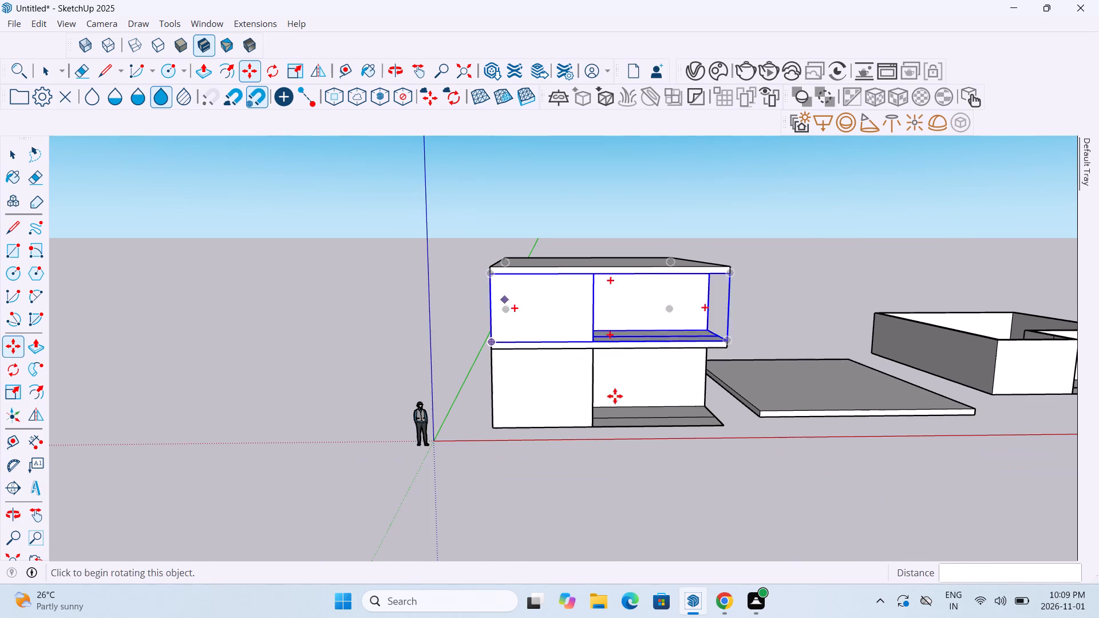
Copy the walled storey group from its bottom front corner onto the front corner of the slab above the second storey.
middle_drag(719, 446, 722, 475)
scroll(985, 385, up, 5)
click(988, 390)
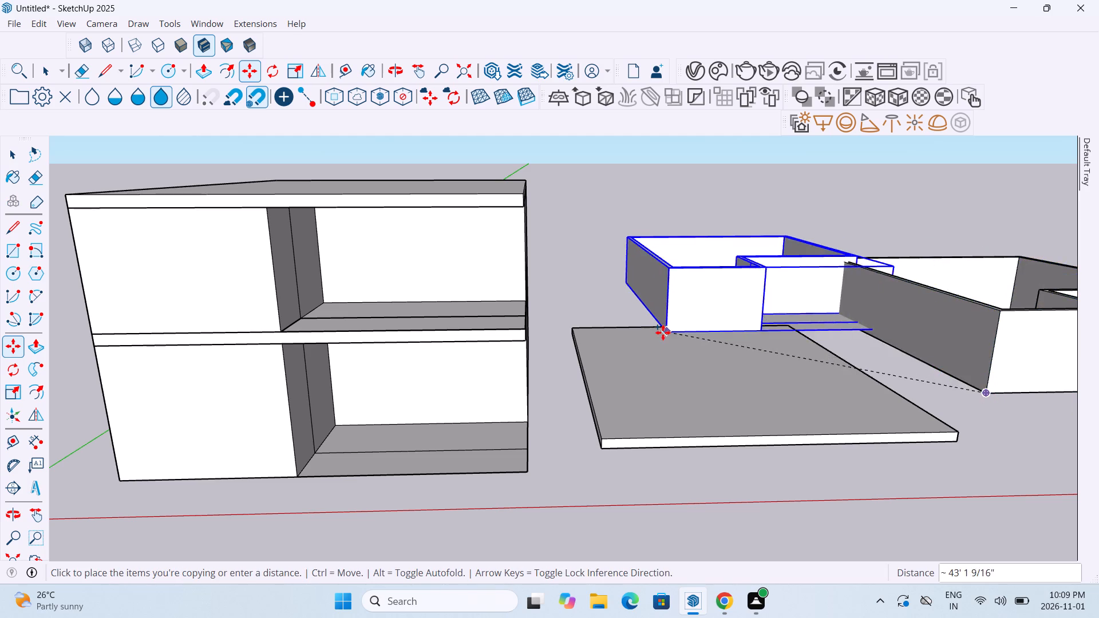
scroll(663, 332, down, 6)
scroll(425, 268, up, 3)
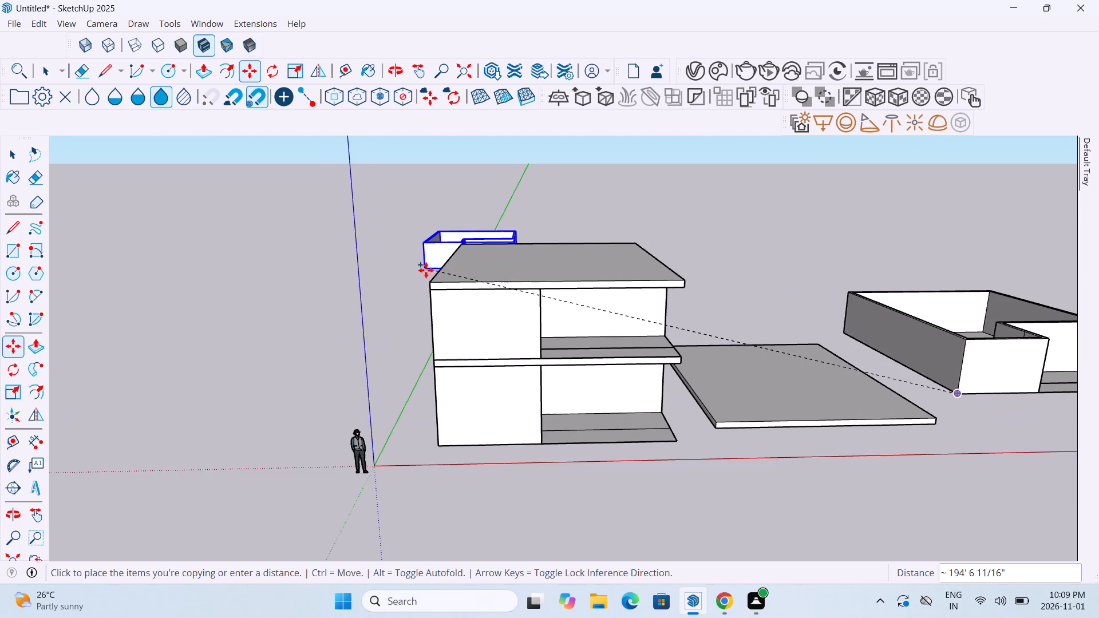
click(435, 278)
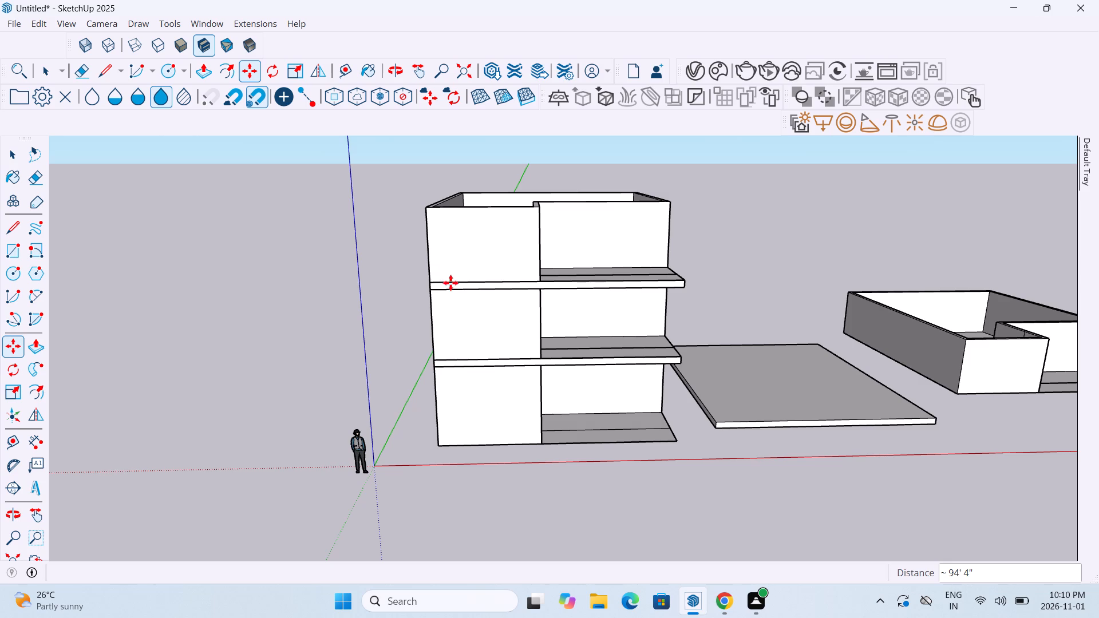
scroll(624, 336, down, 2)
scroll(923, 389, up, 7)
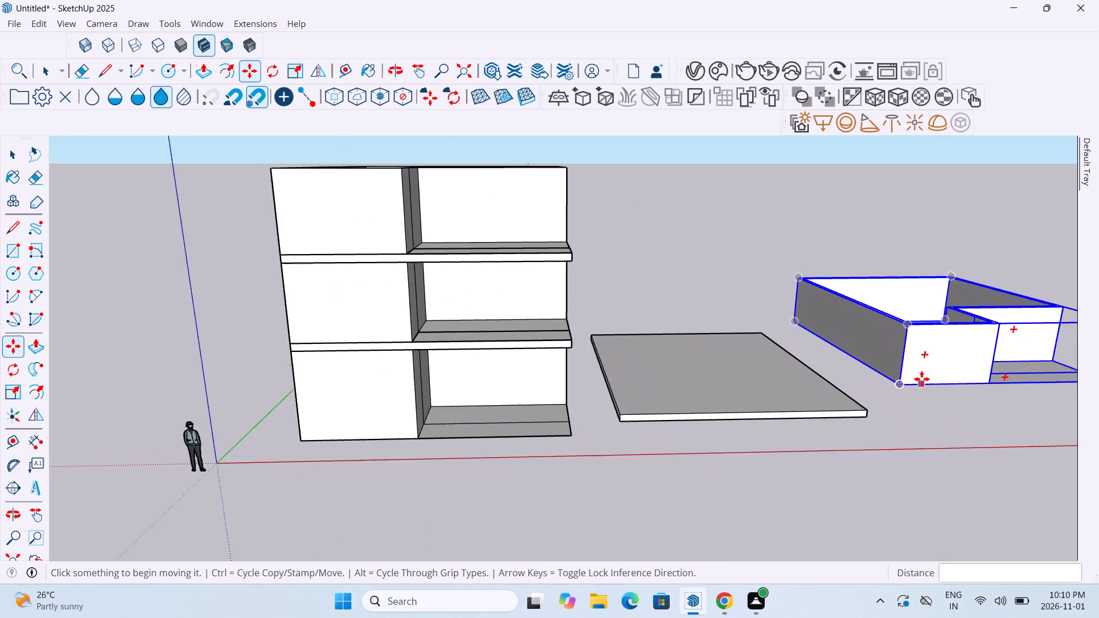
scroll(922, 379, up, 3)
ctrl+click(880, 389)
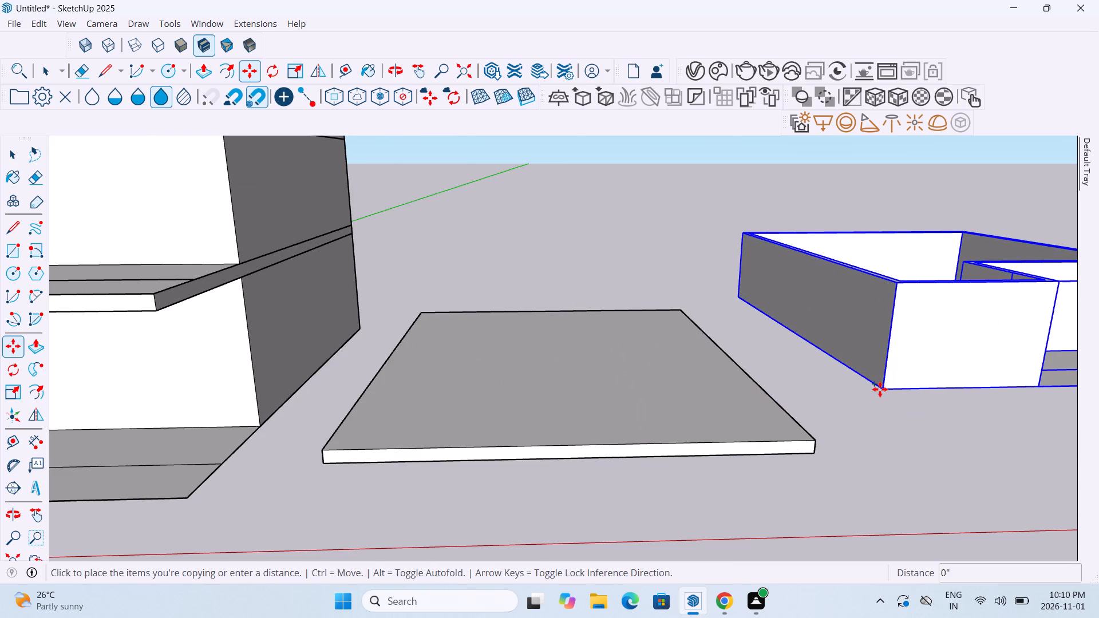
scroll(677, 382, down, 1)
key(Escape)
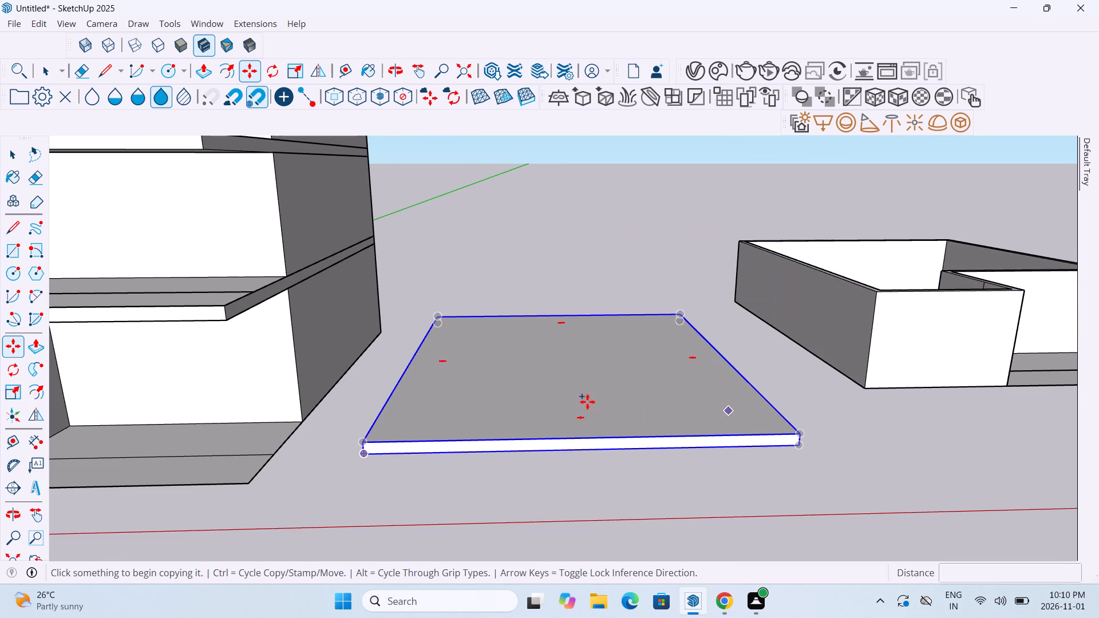
Copy the 1' slab group from its bottom front corner onto the third storey's top front corner.
click(363, 455)
scroll(357, 421, down, 13)
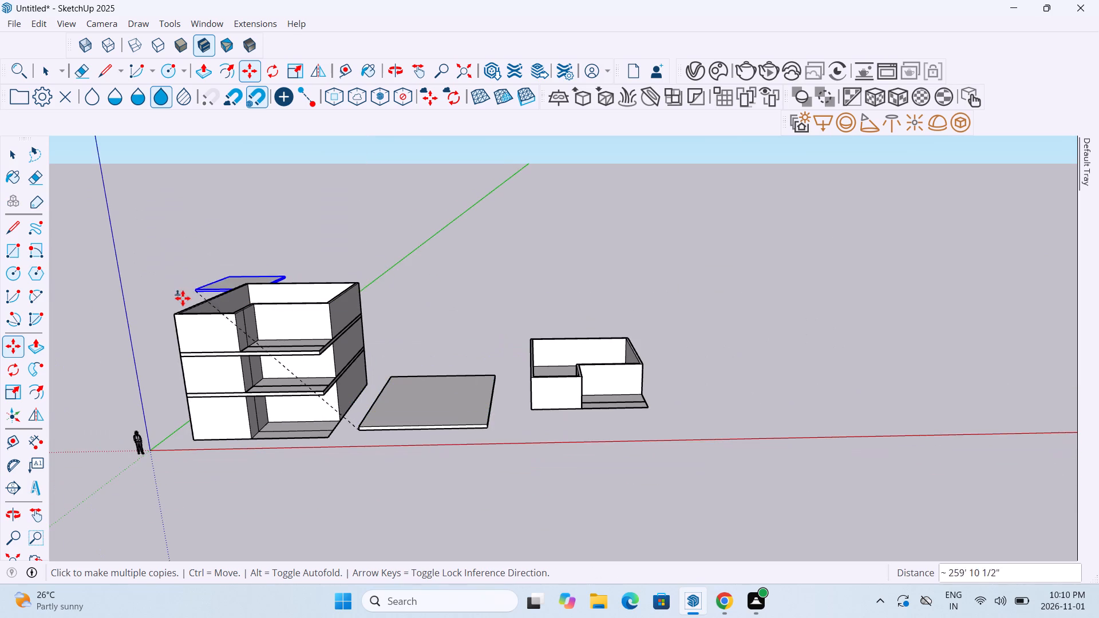
middle_drag(182, 298, 276, 355)
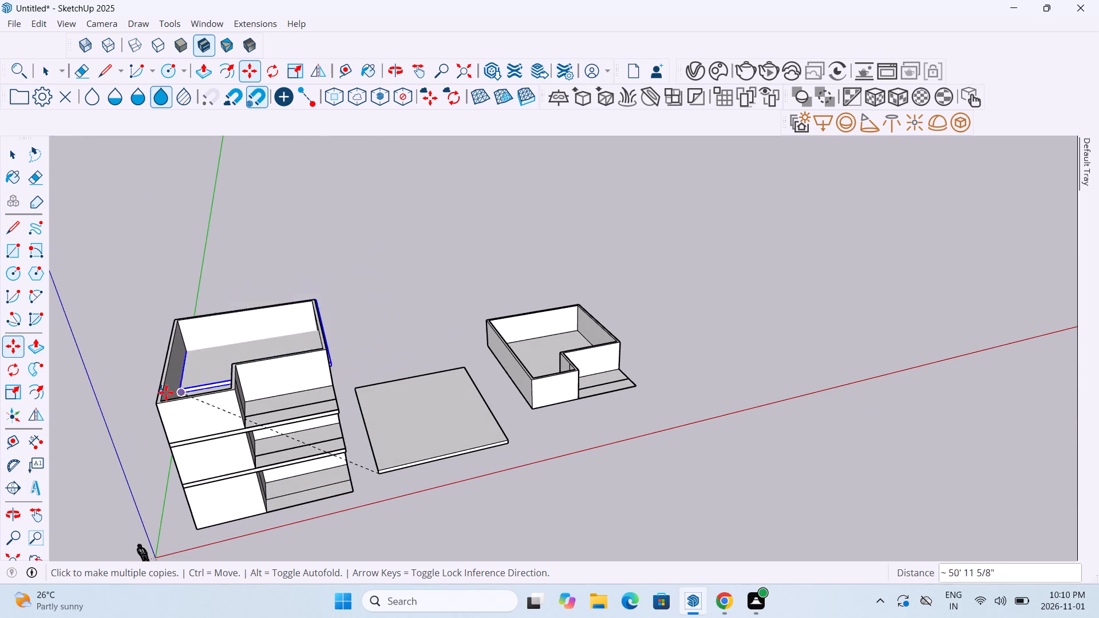
scroll(159, 398, up, 6)
scroll(159, 398, down, 1)
scroll(159, 398, up, 3)
click(154, 407)
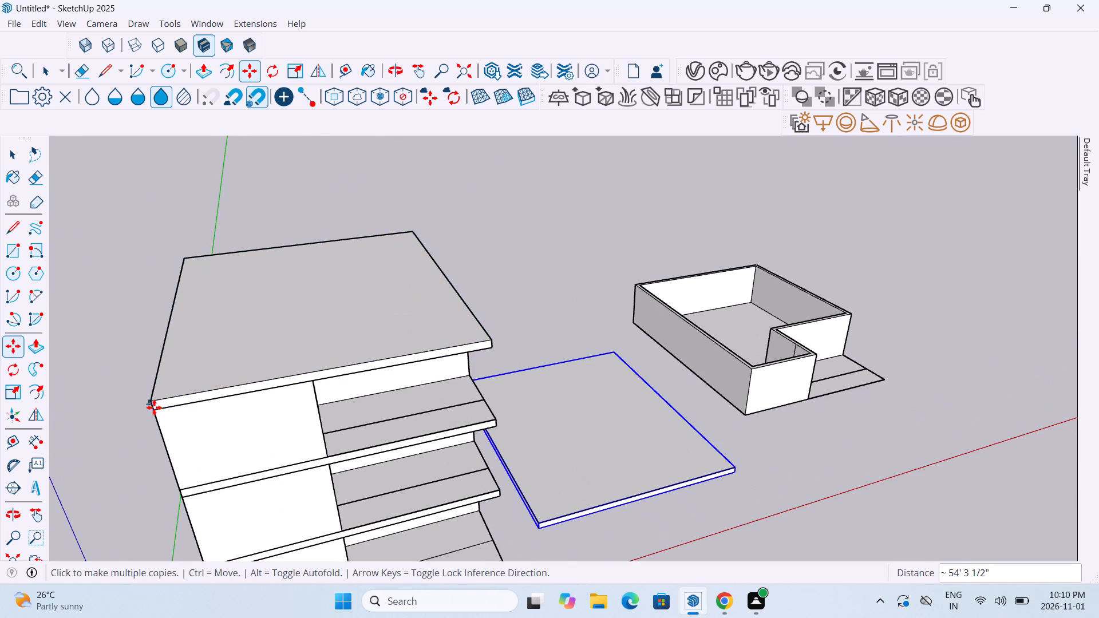
key(Escape)
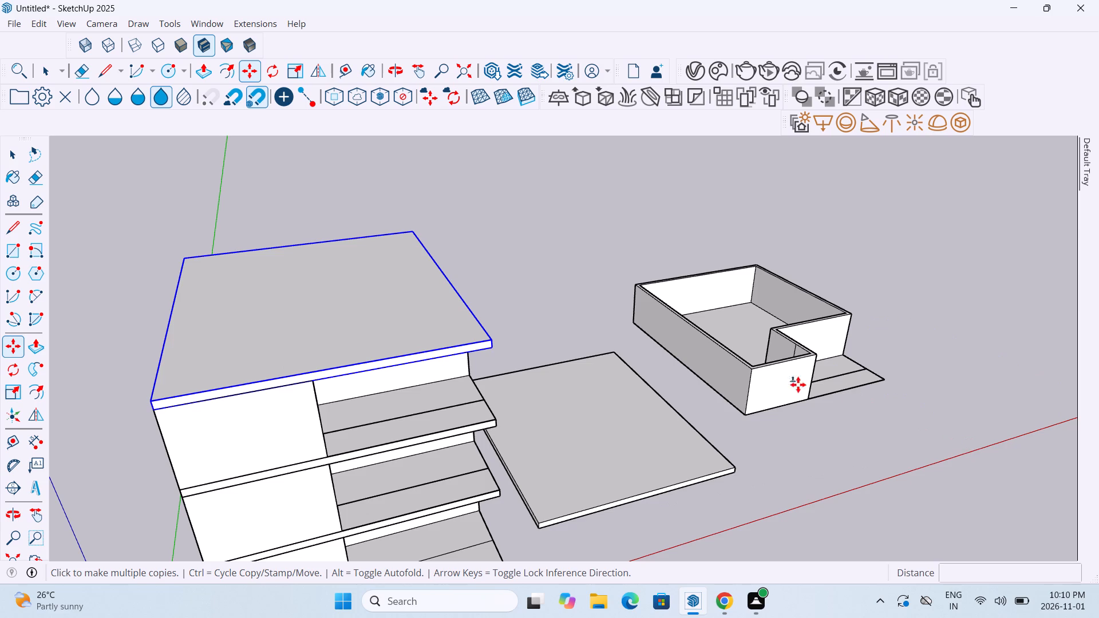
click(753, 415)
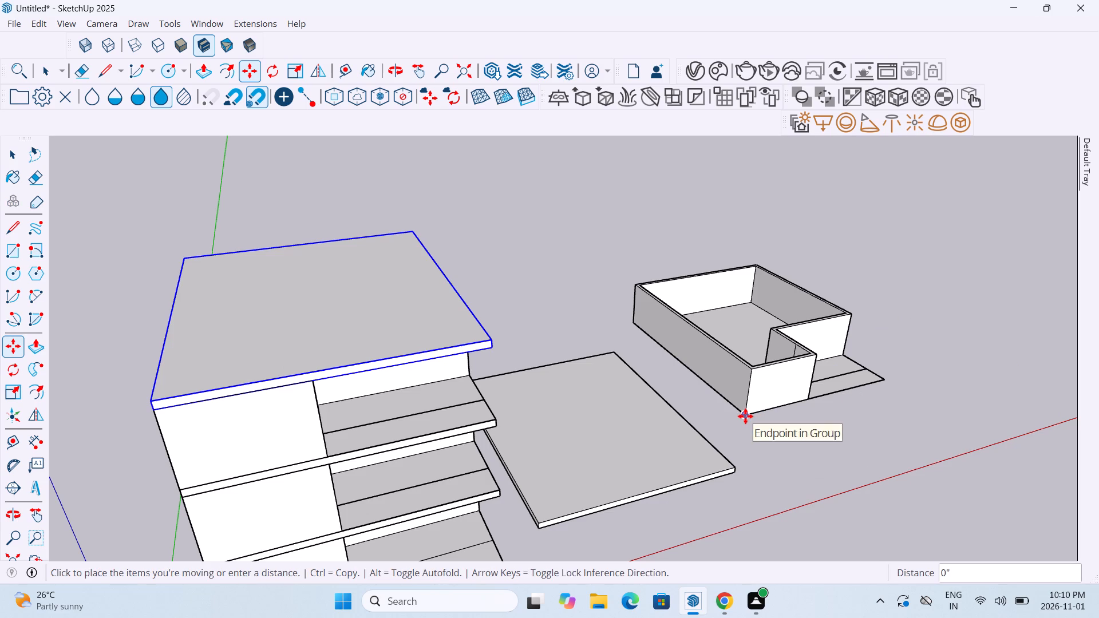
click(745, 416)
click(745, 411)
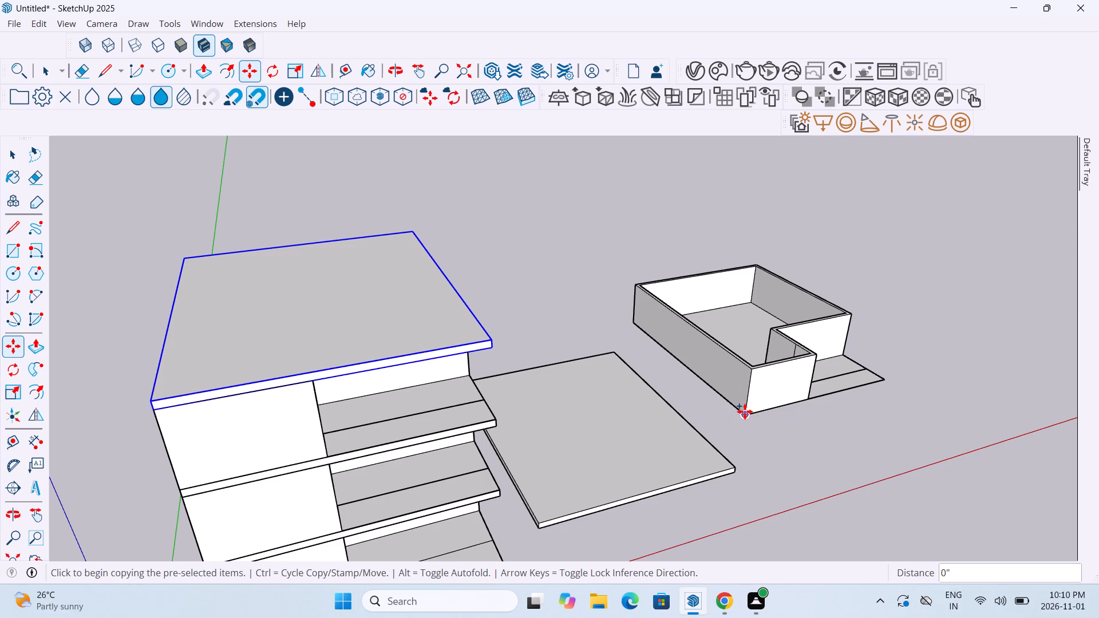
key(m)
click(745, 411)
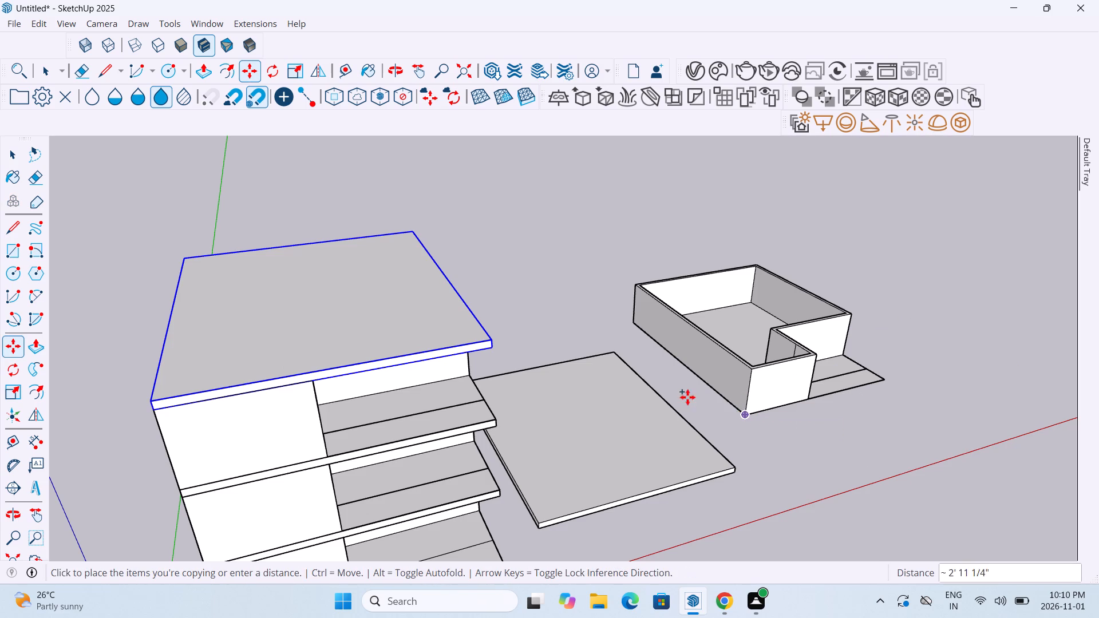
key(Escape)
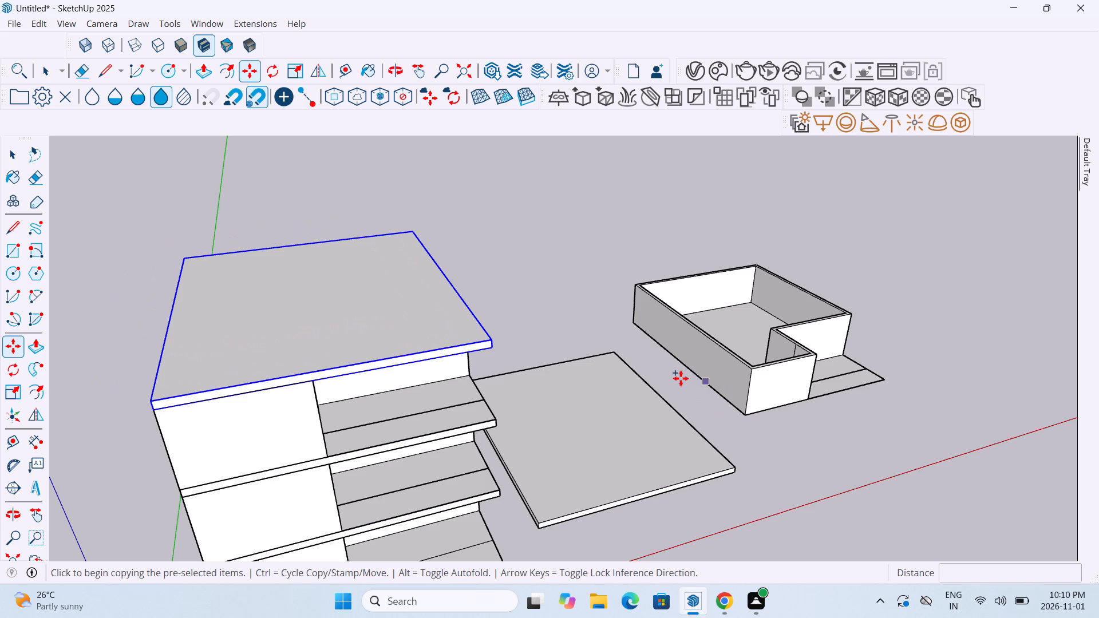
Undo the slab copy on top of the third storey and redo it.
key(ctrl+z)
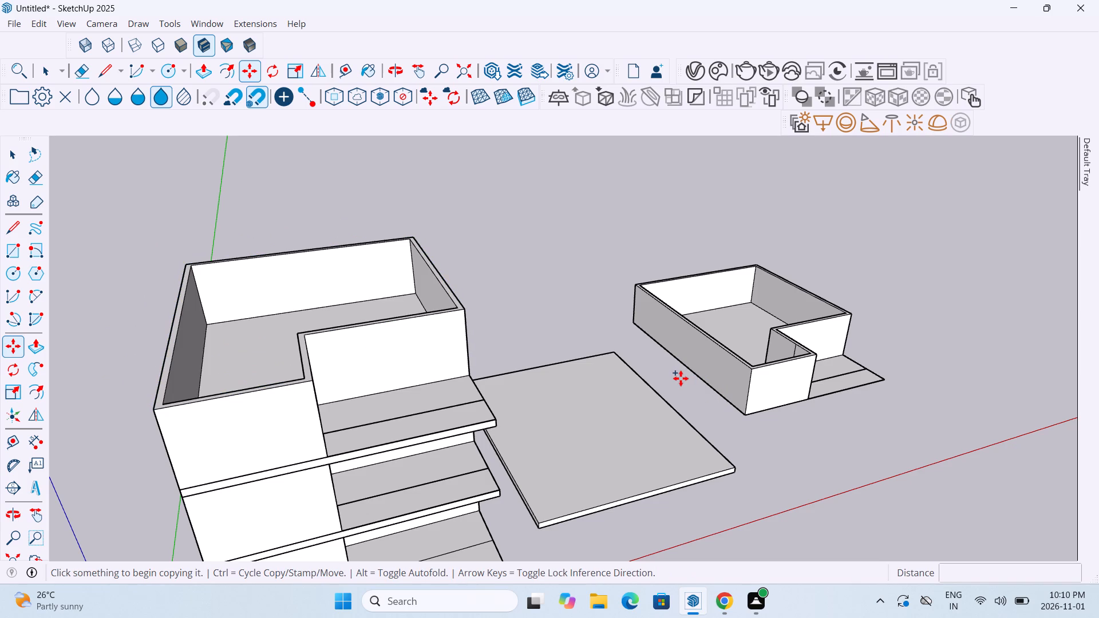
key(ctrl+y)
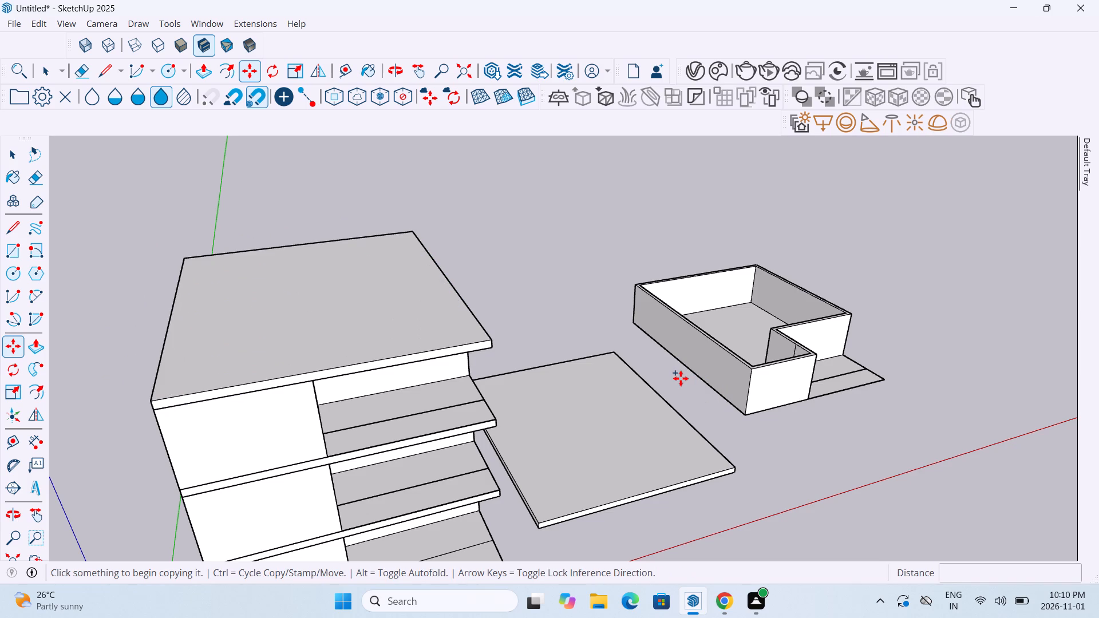
Copy the separate walled storey group to a free spot about 54' beyond it.
click(762, 403)
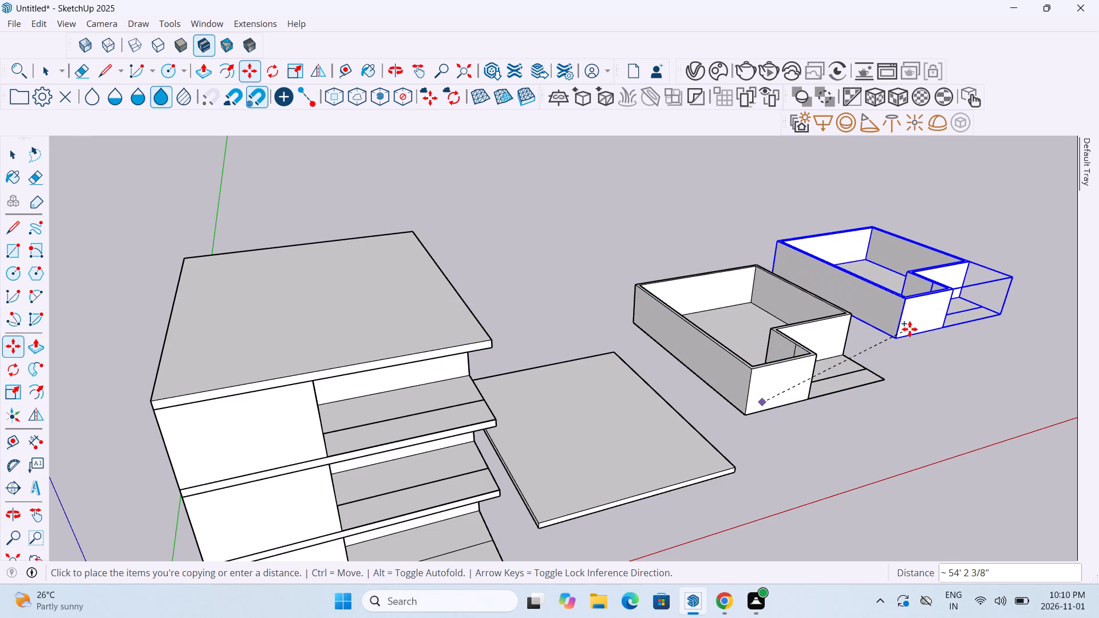
click(910, 329)
key(Escape)
Move the new walled copy from its bottom front corner onto the top front corner of the slab above the third storey.
key(m)
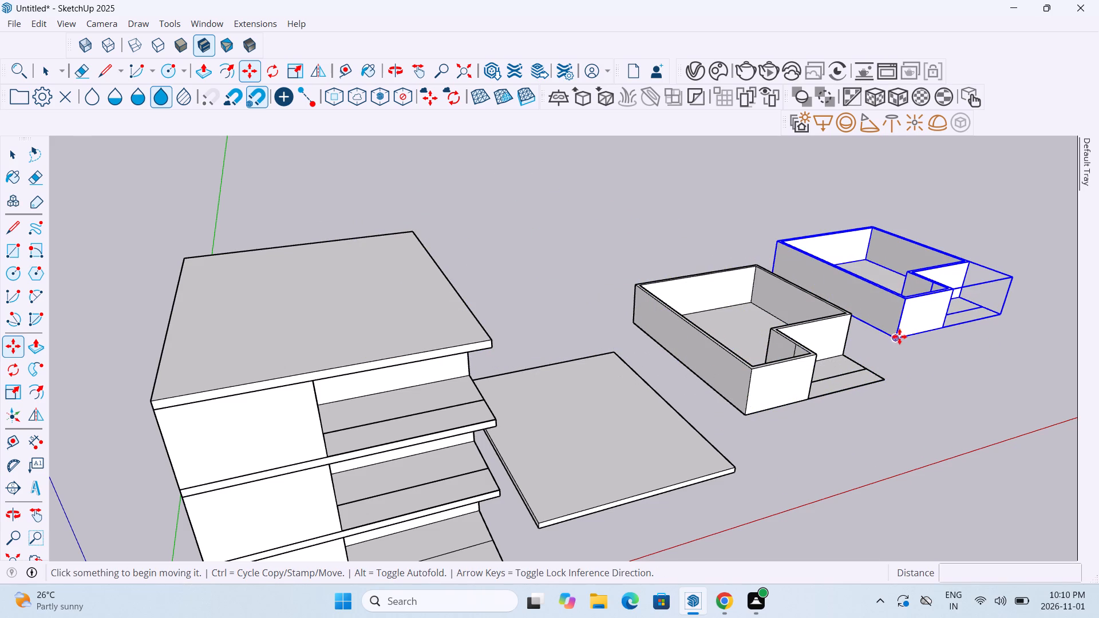
click(896, 338)
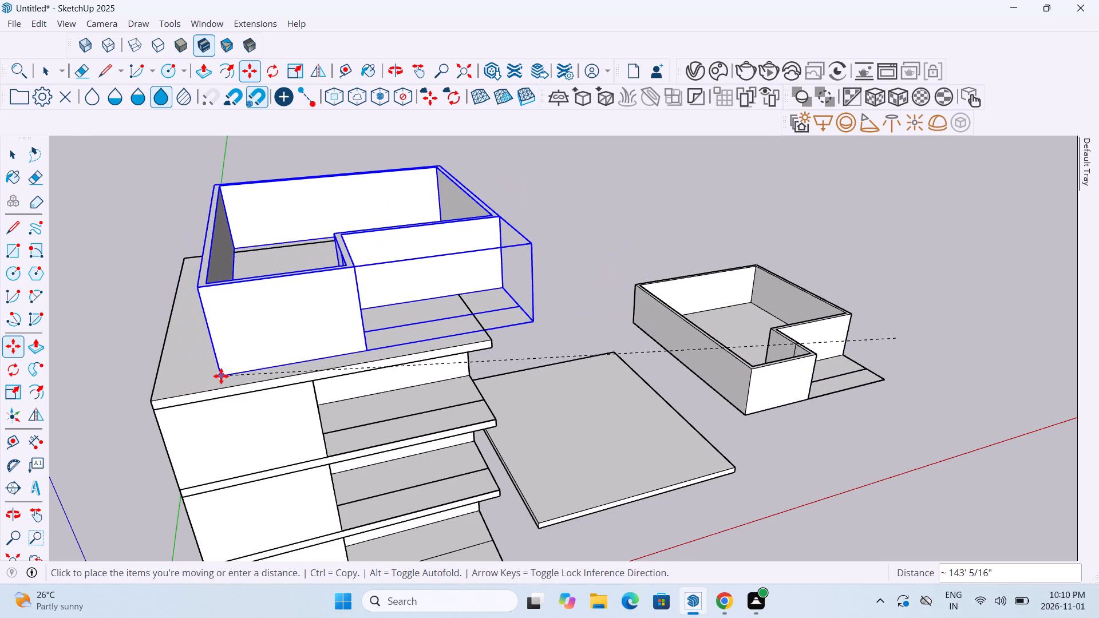
middle_drag(221, 376, 220, 227)
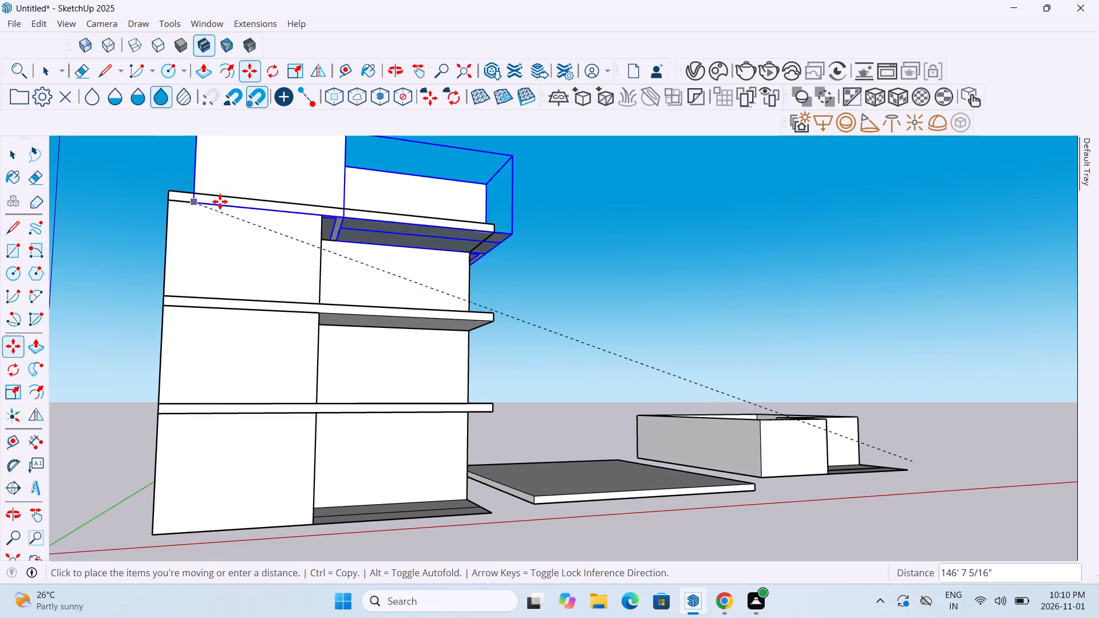
click(174, 192)
Examine the stacked storeys and slabs of the building from several angles and distances.
scroll(174, 192, down, 7)
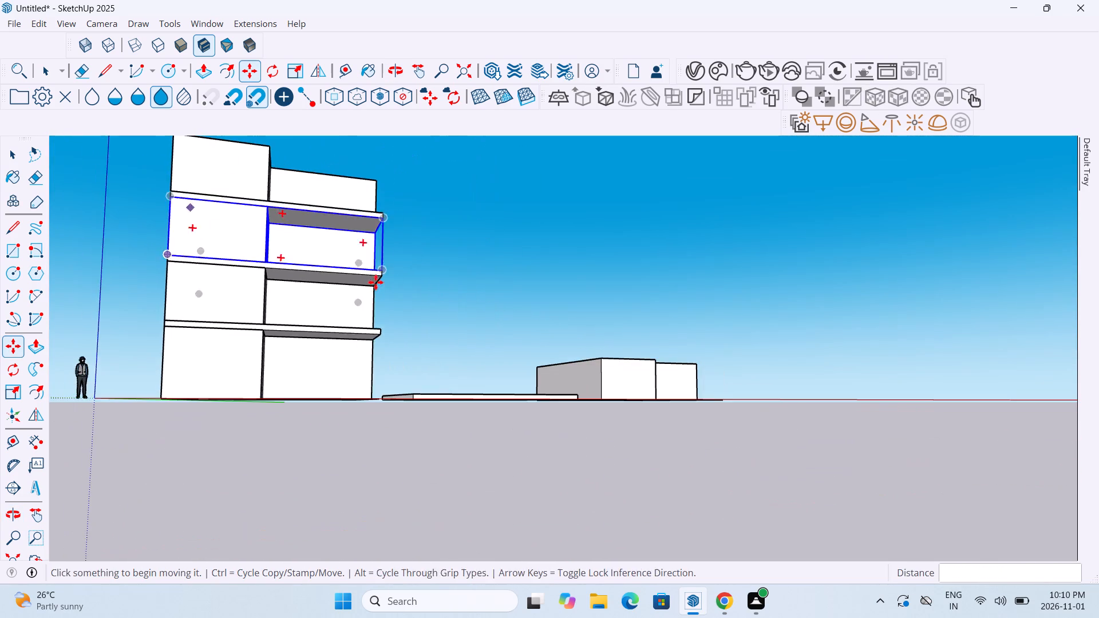
middle_drag(378, 282, 384, 423)
middle_drag(896, 394, 744, 433)
middle_drag(386, 375, 420, 378)
scroll(341, 270, up, 3)
middle_drag(342, 268, 356, 256)
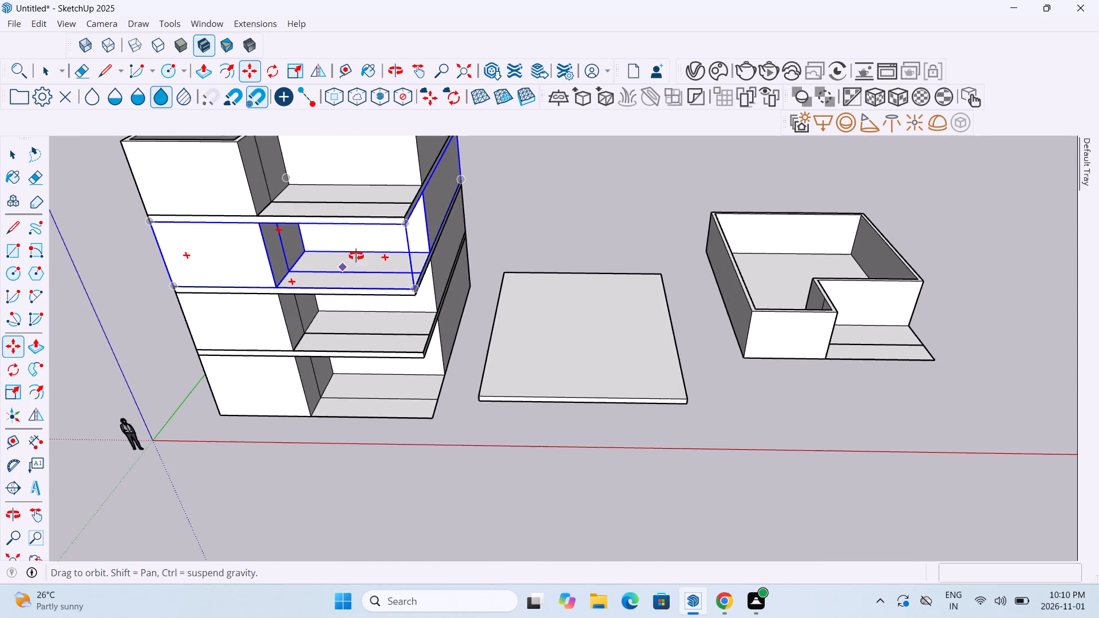
middle_drag(356, 256, 380, 223)
scroll(585, 279, down, 6)
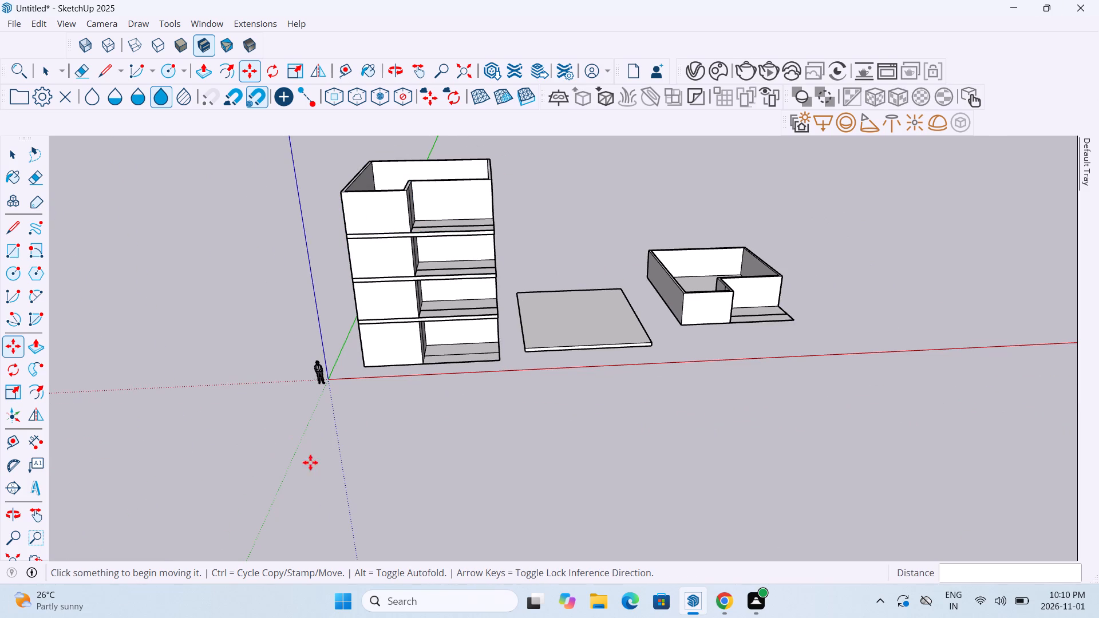
scroll(360, 324, up, 4)
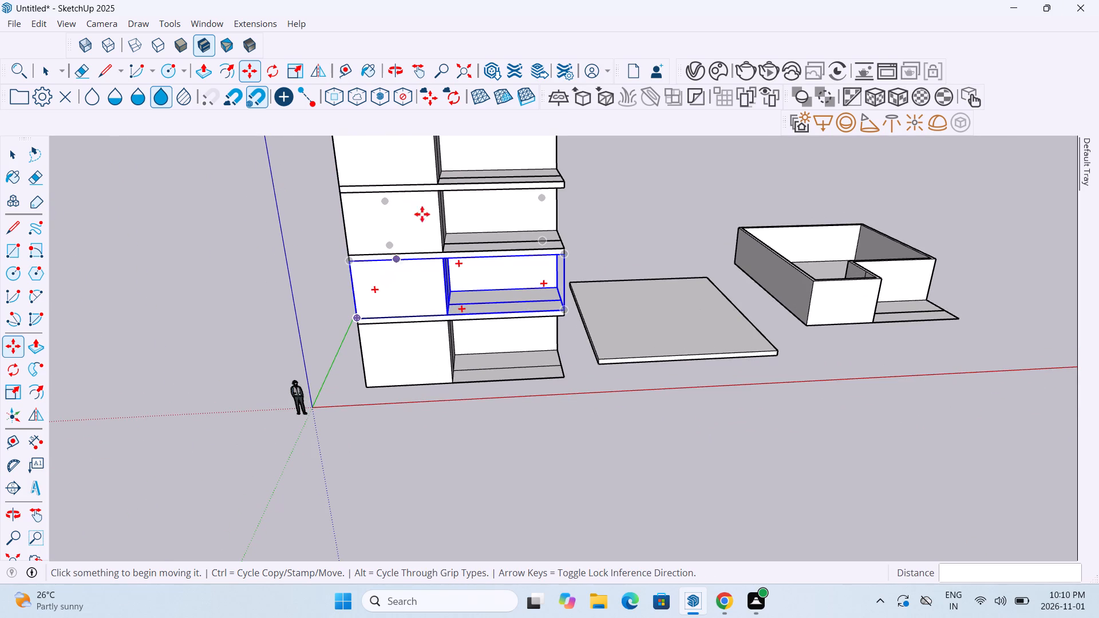
scroll(419, 251, down, 2)
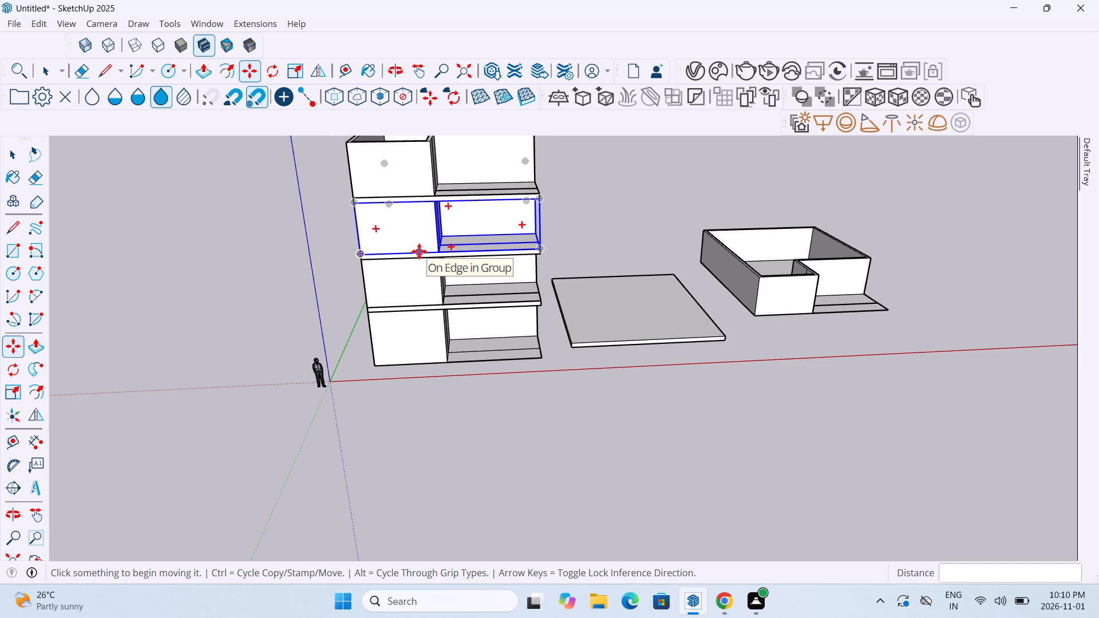
Explode the slab group directly beneath the top storey of the stacked building.
middle_drag(424, 295, 435, 252)
scroll(435, 252, down, 3)
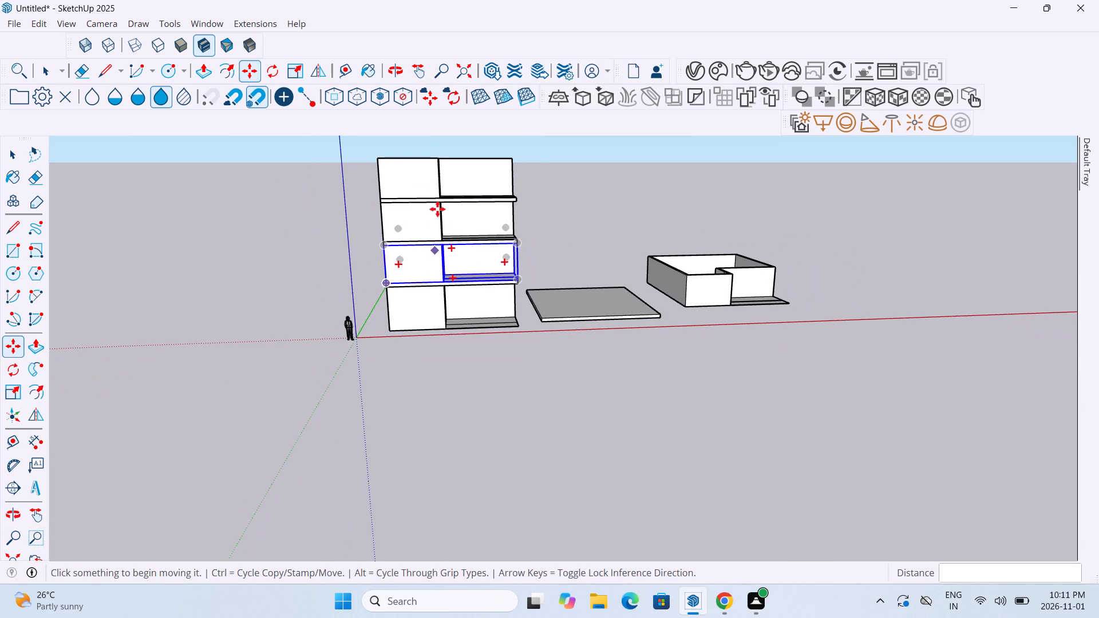
middle_click(437, 193)
middle_drag(437, 196, 443, 180)
scroll(443, 180, down, 6)
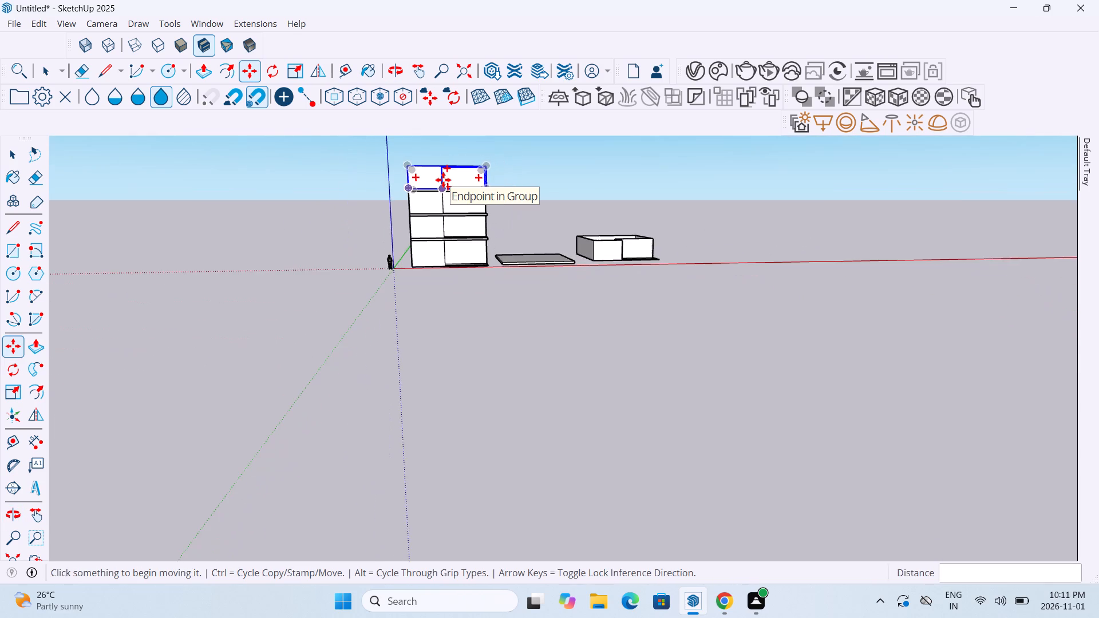
middle_drag(443, 180, 466, 387)
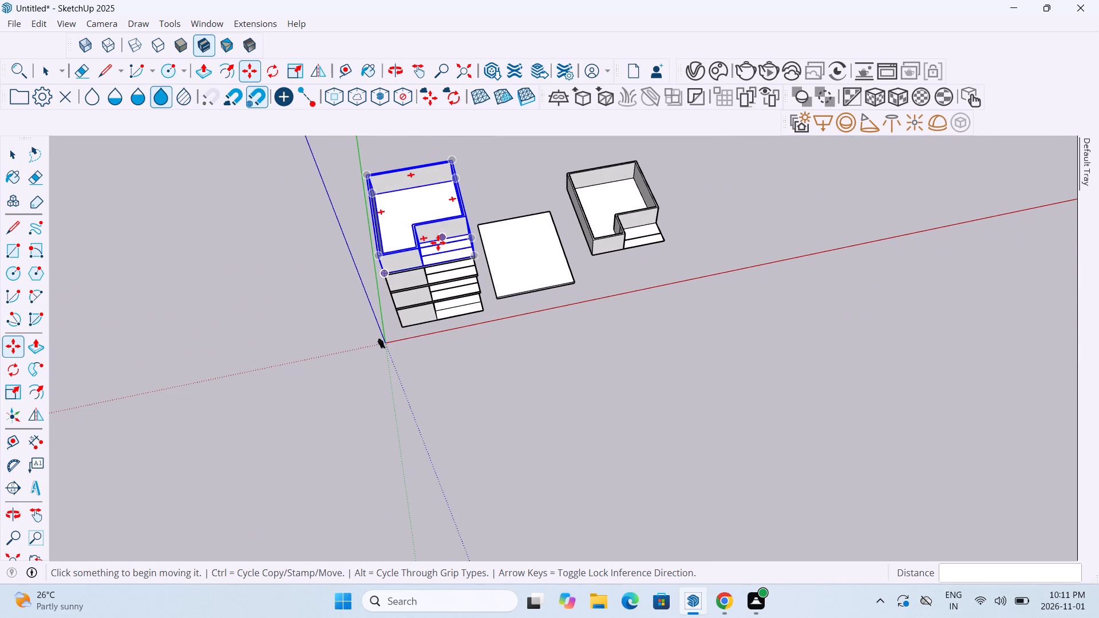
click(438, 243)
right_click(438, 243)
click(464, 345)
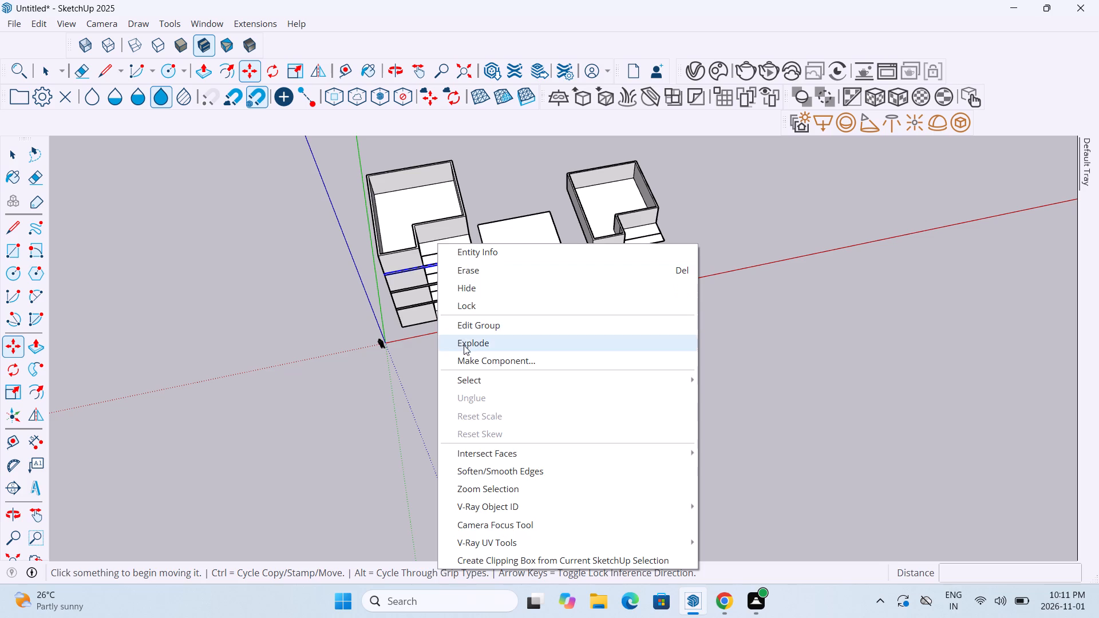
Explode the third-storey and top-storey walled groups of the stacked building.
middle_drag(438, 328, 412, 252)
click(420, 253)
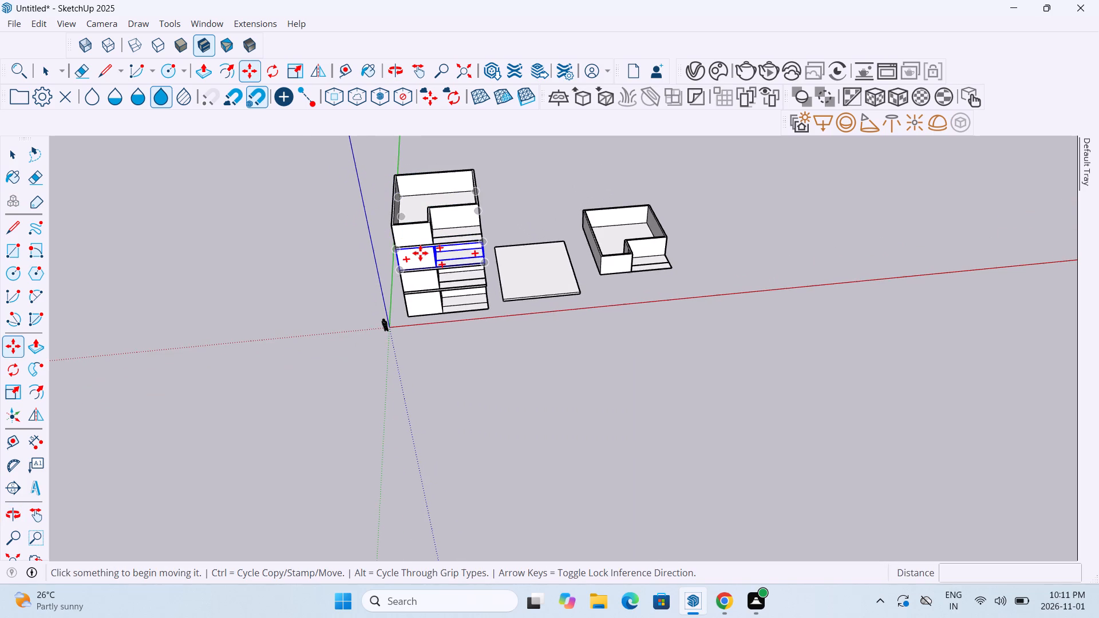
right_click(420, 253)
click(452, 354)
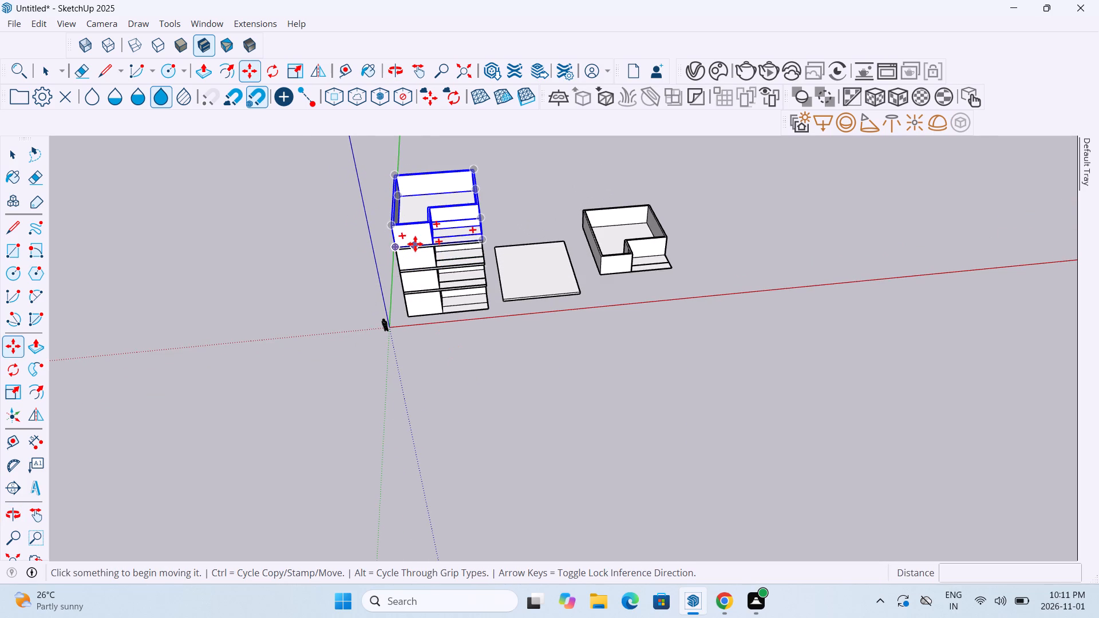
click(415, 244)
right_click(415, 244)
click(449, 339)
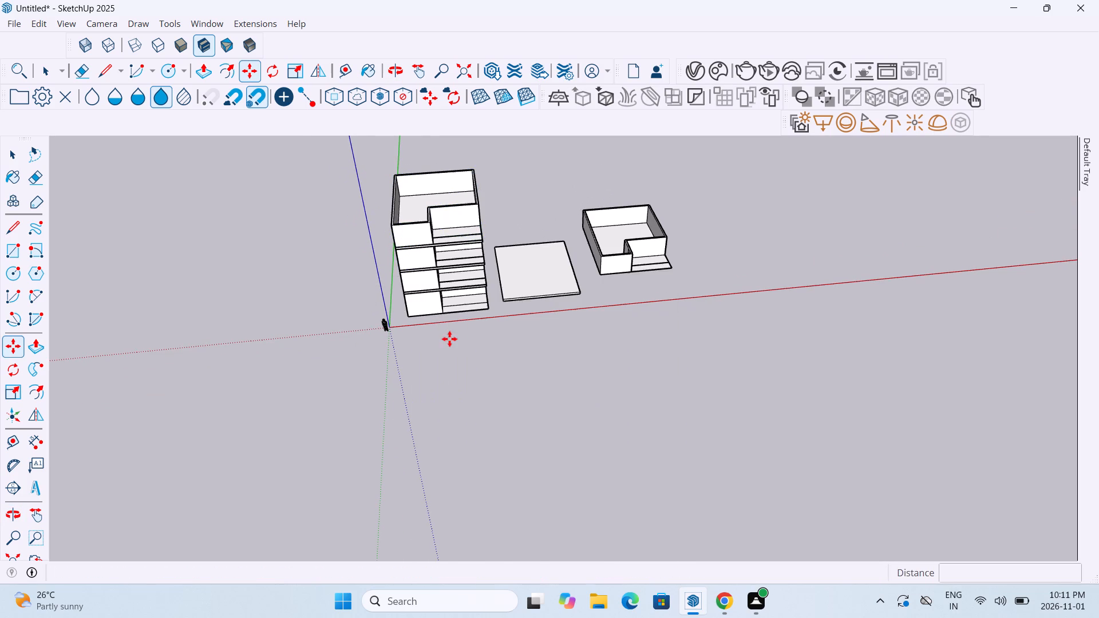
click(418, 236)
right_click(418, 236)
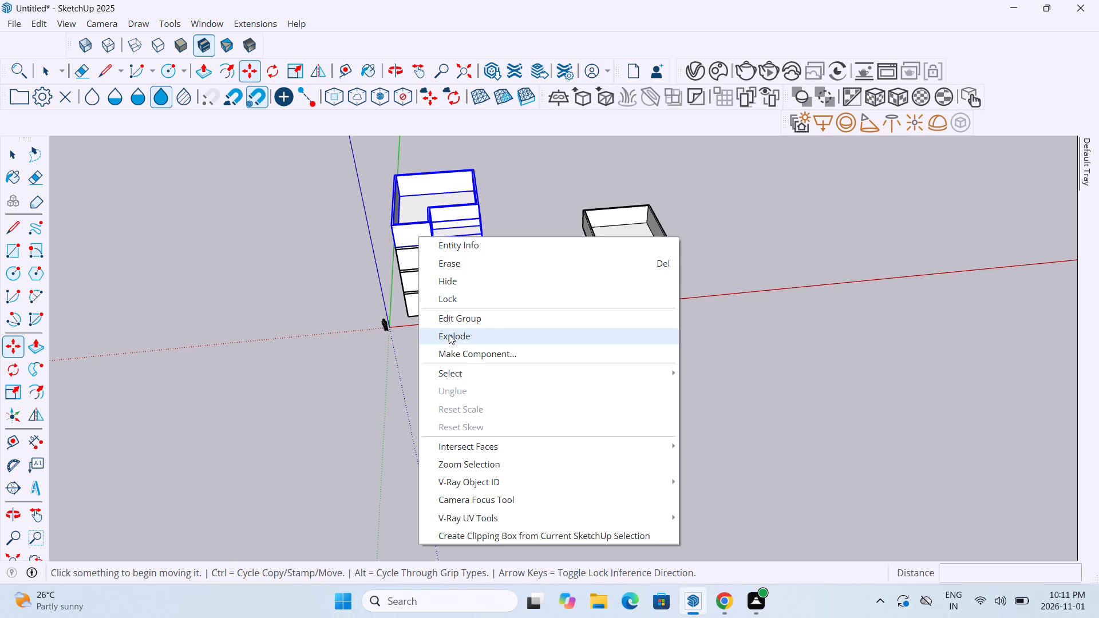
click(449, 335)
Explode the remaining nested groups in the top, third and second storeys of the stacked building.
click(424, 241)
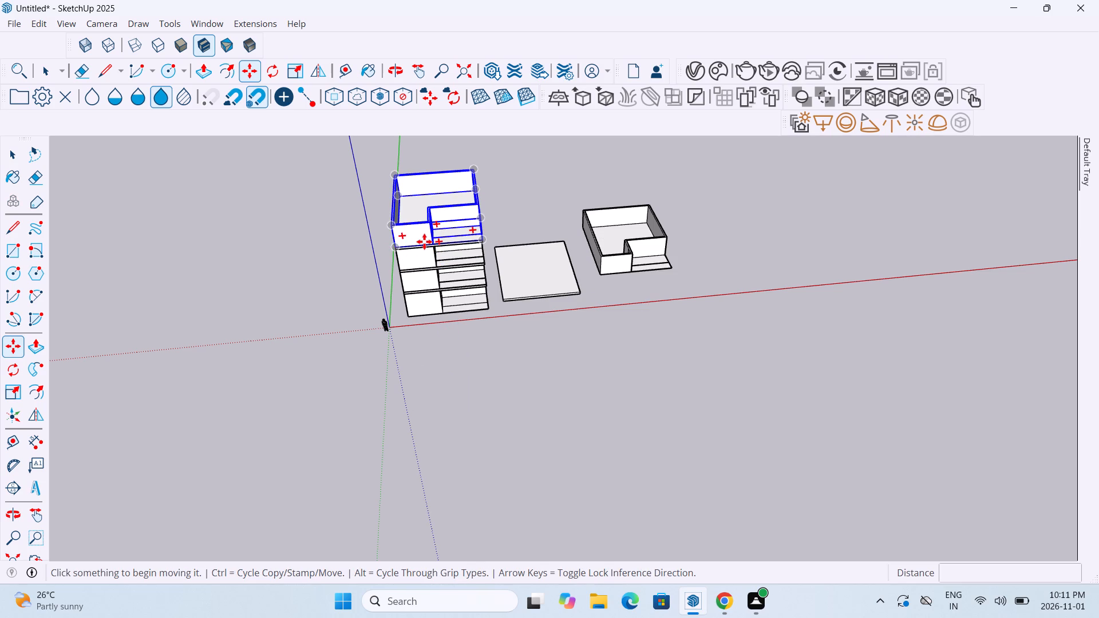
right_click(424, 241)
click(456, 341)
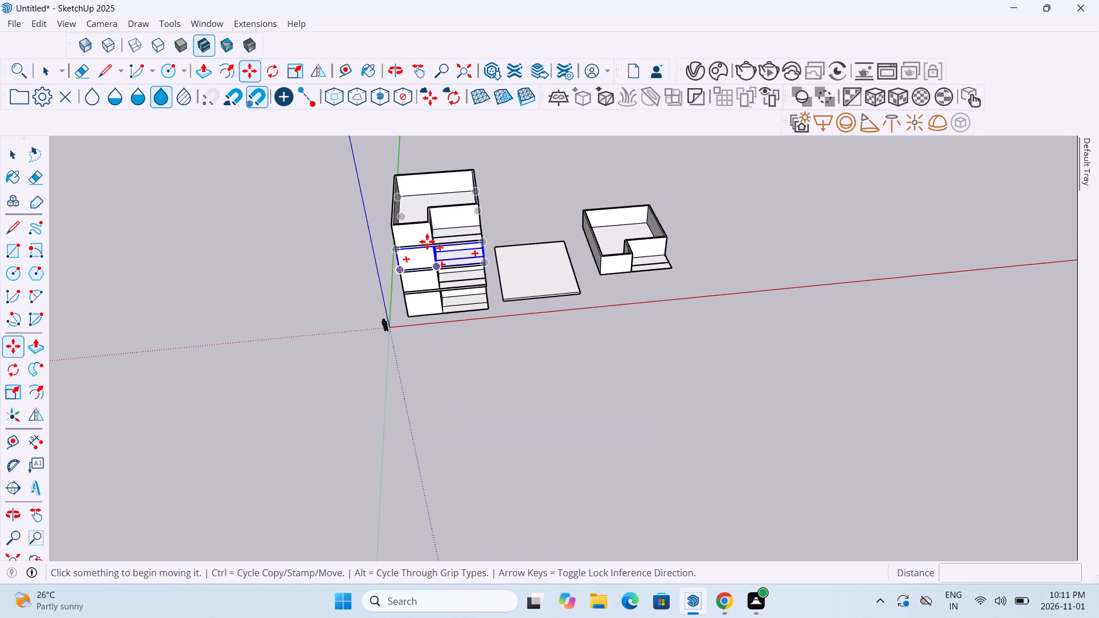
click(426, 239)
right_click(426, 239)
click(452, 337)
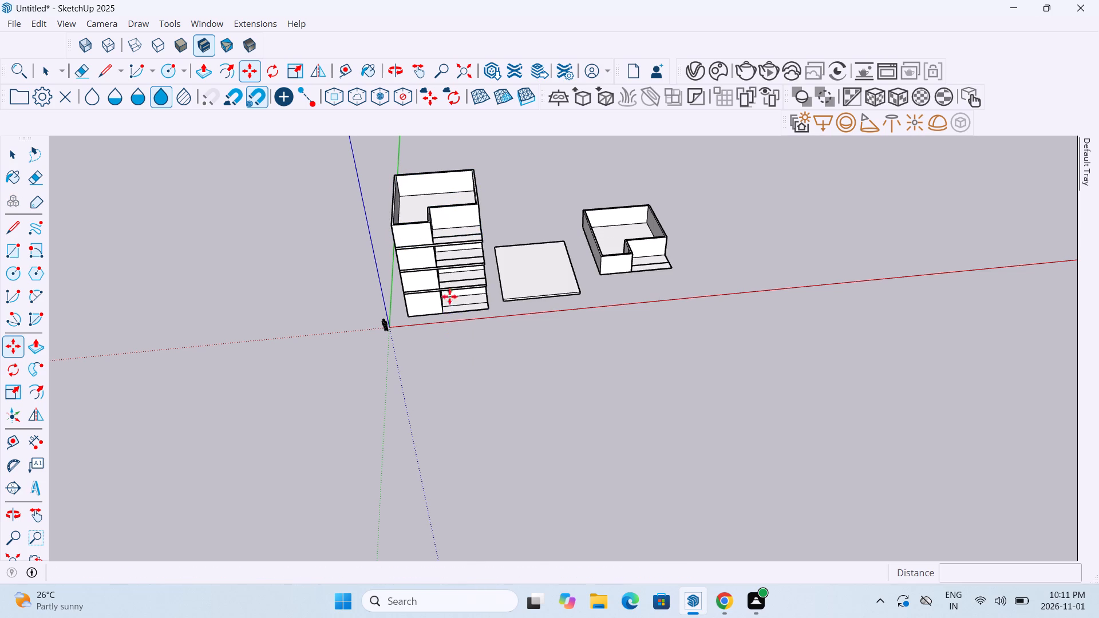
click(434, 263)
right_click(434, 263)
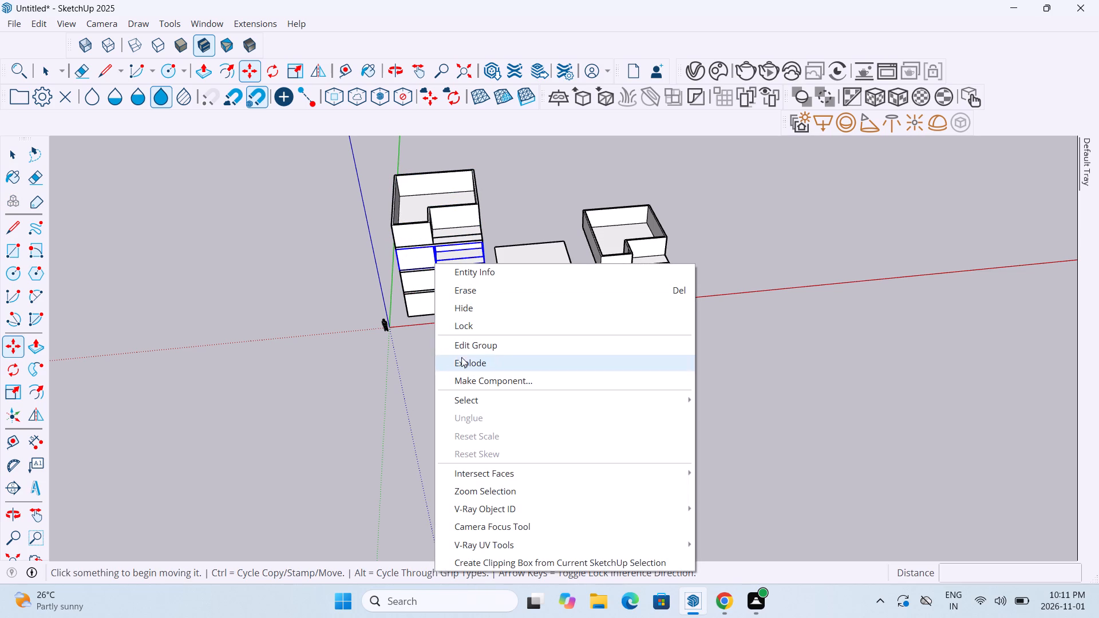
click(461, 359)
click(427, 284)
right_click(427, 284)
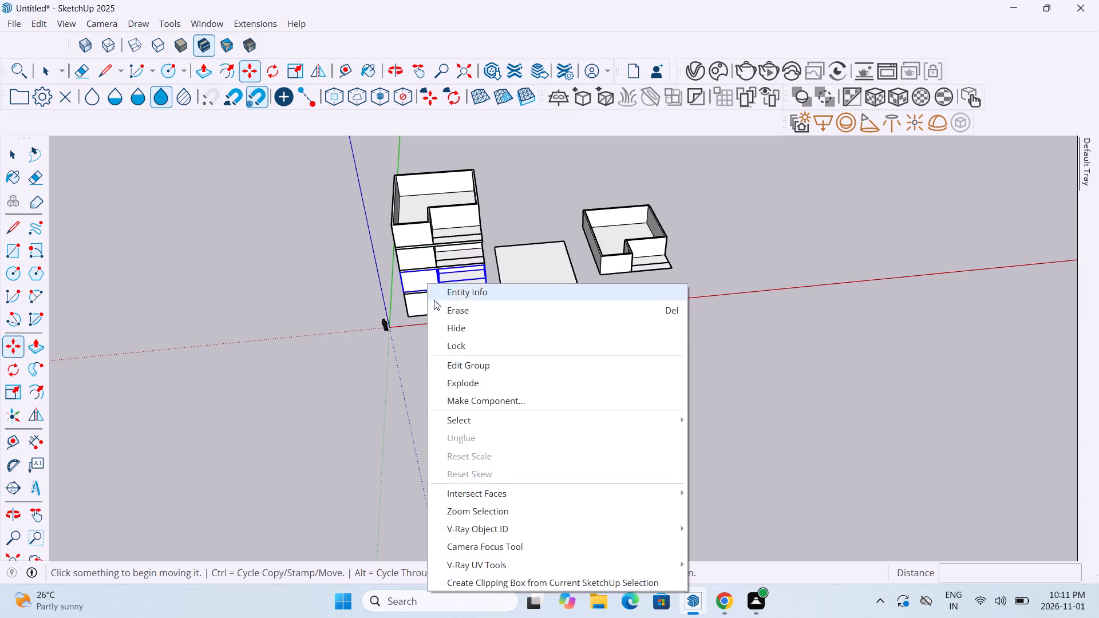
click(448, 383)
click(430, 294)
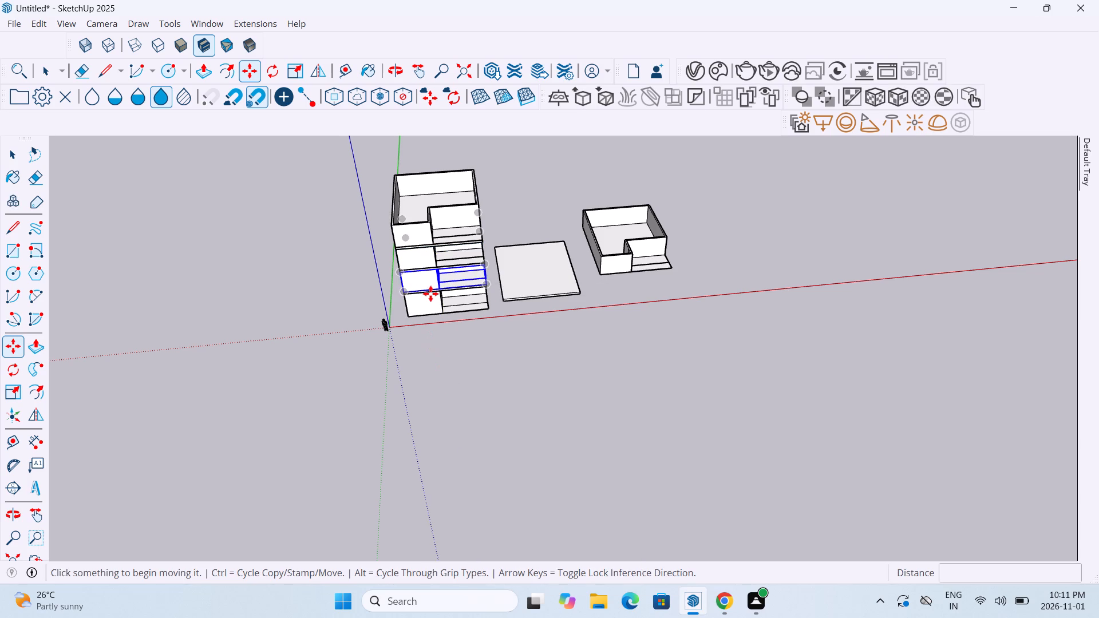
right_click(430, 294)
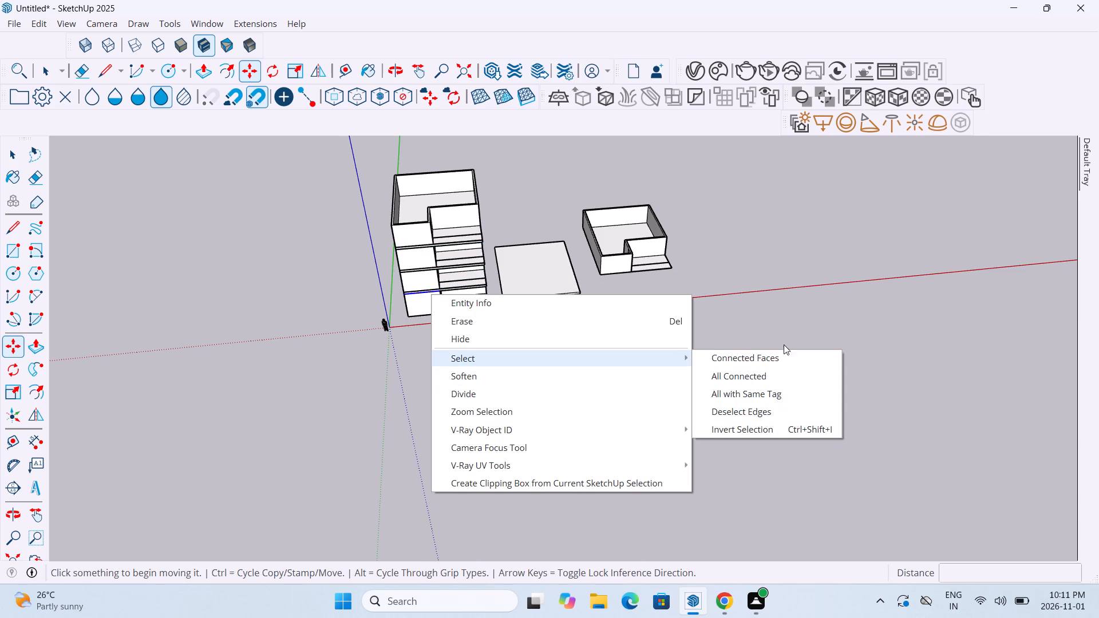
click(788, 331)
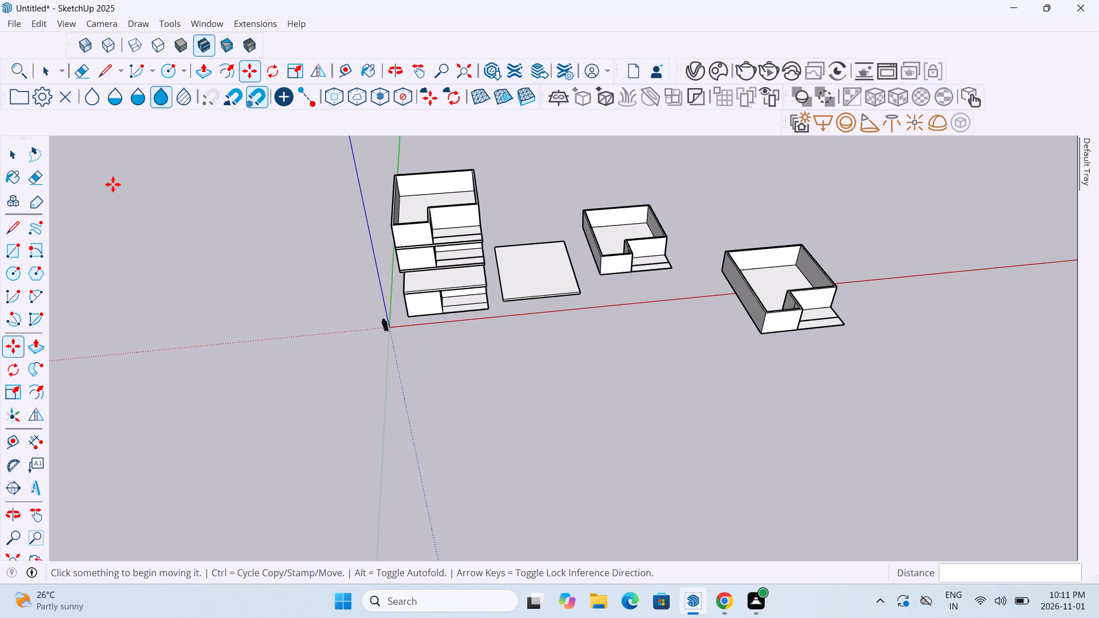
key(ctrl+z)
Select the whole stacked building and explode it repeatedly until no groups are left in it, then deselect it.
click(46, 74)
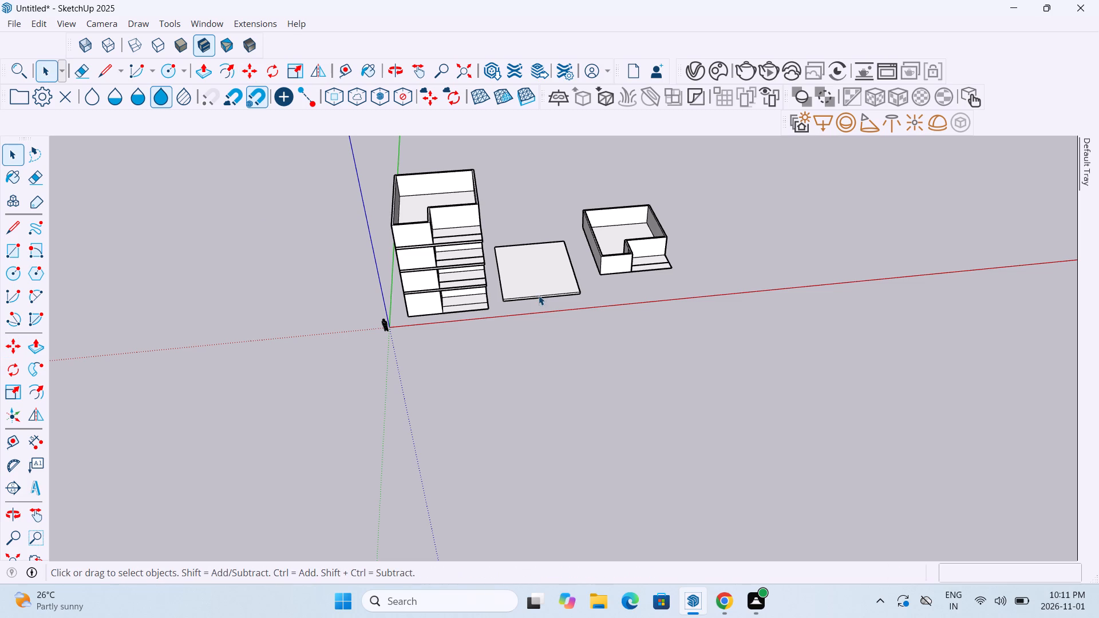
middle_drag(430, 286, 450, 443)
drag(343, 181, 422, 342)
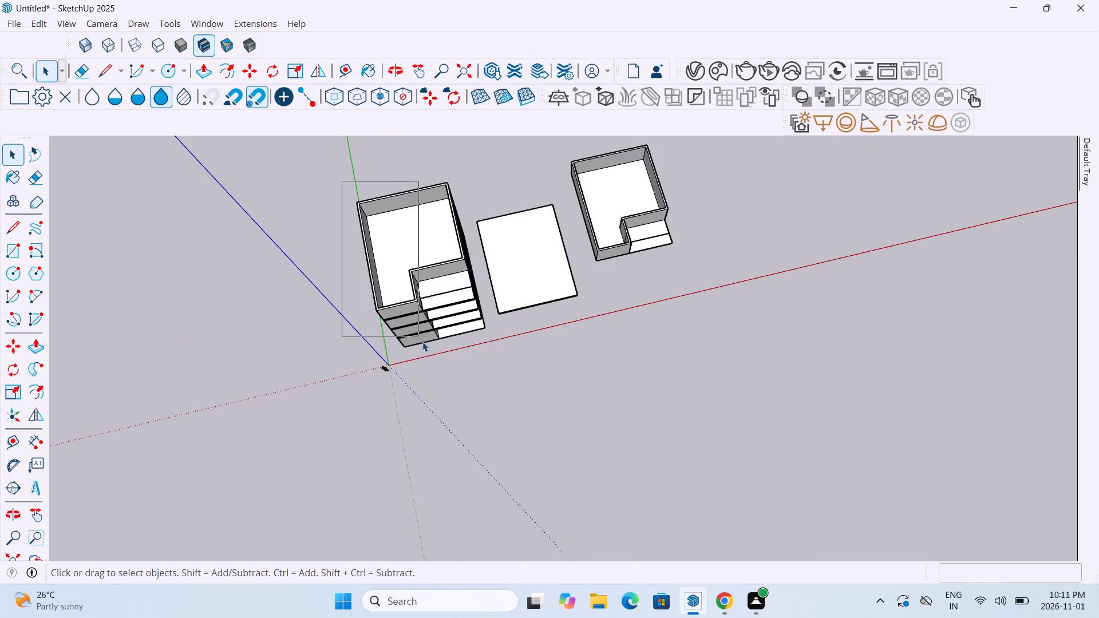
drag(422, 342, 467, 332)
drag(476, 343, 452, 339)
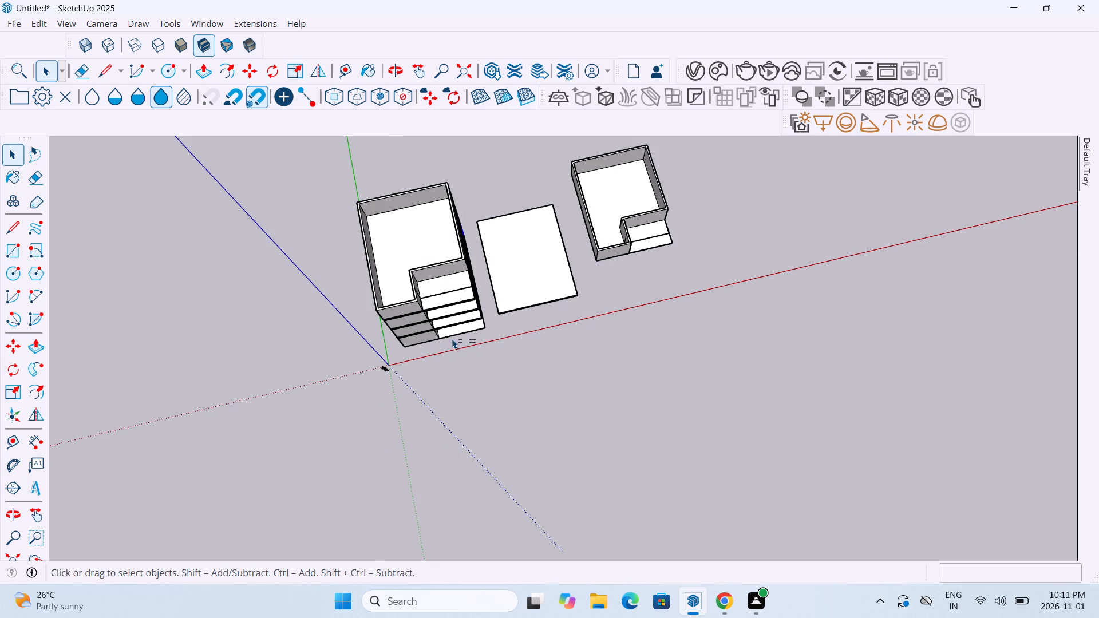
drag(452, 339, 378, 239)
right_click(417, 292)
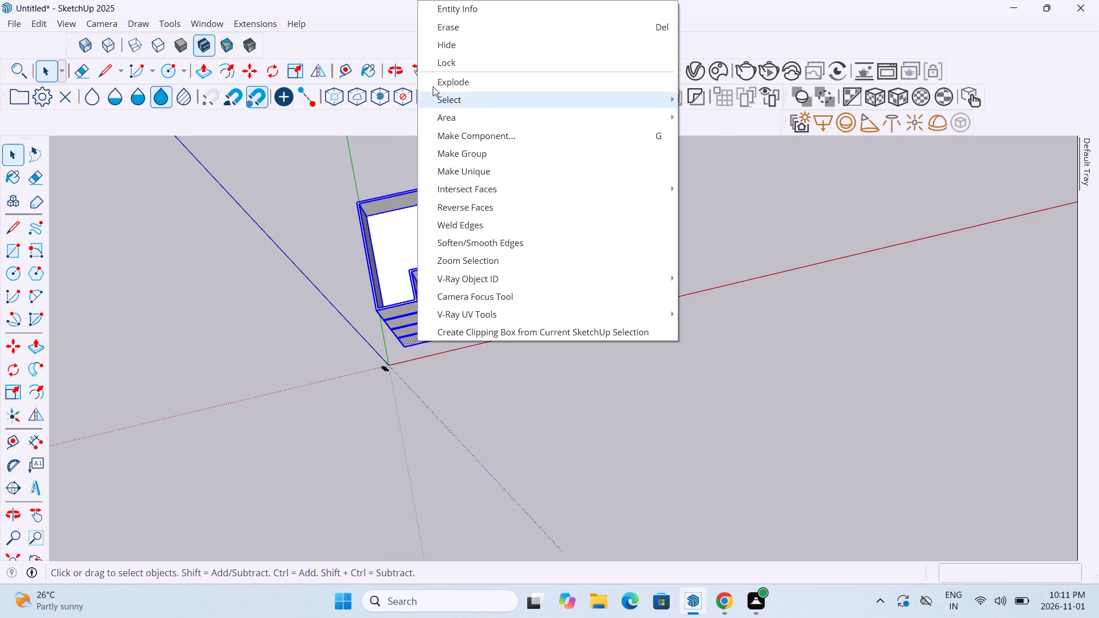
click(462, 88)
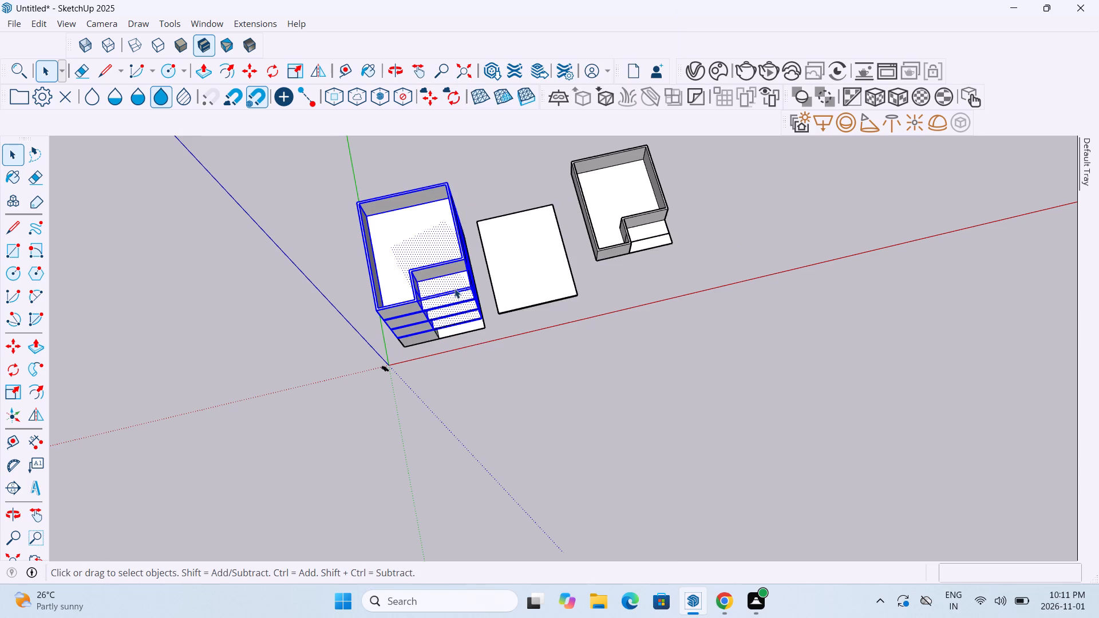
right_click(454, 288)
click(550, 88)
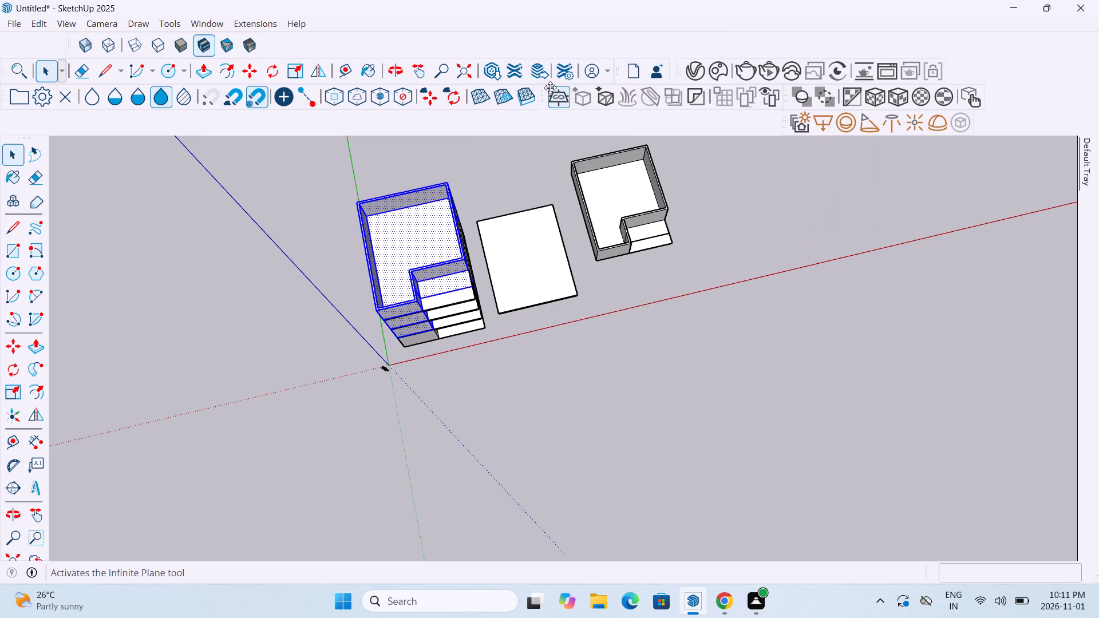
right_click(412, 289)
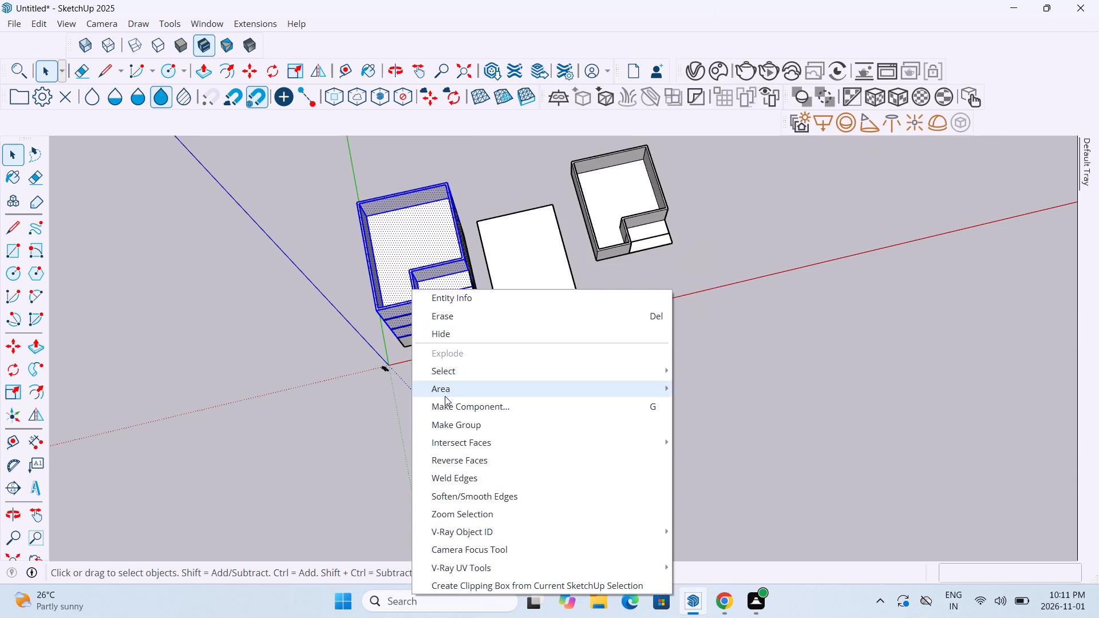
click(758, 346)
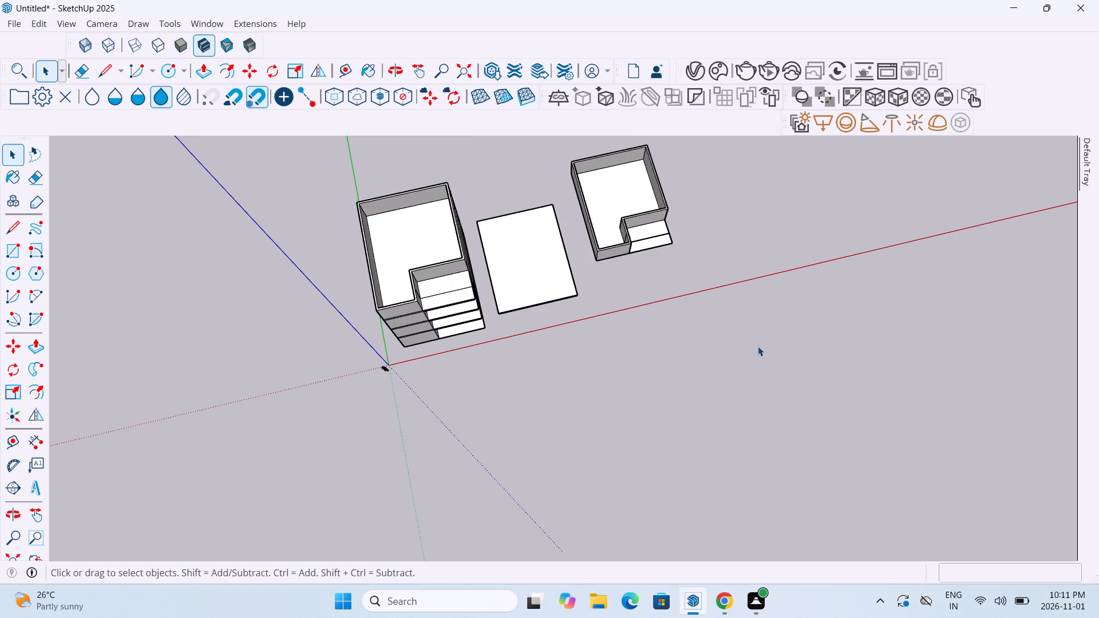
click(755, 347)
Check the exploded building by selecting individual front faces and edges and examining the storeys from several angles.
click(398, 311)
middle_drag(406, 308, 385, 186)
click(420, 305)
drag(416, 320, 426, 312)
click(442, 298)
click(445, 312)
scroll(419, 332, up, 9)
middle_drag(424, 293, 402, 220)
scroll(402, 220, down, 5)
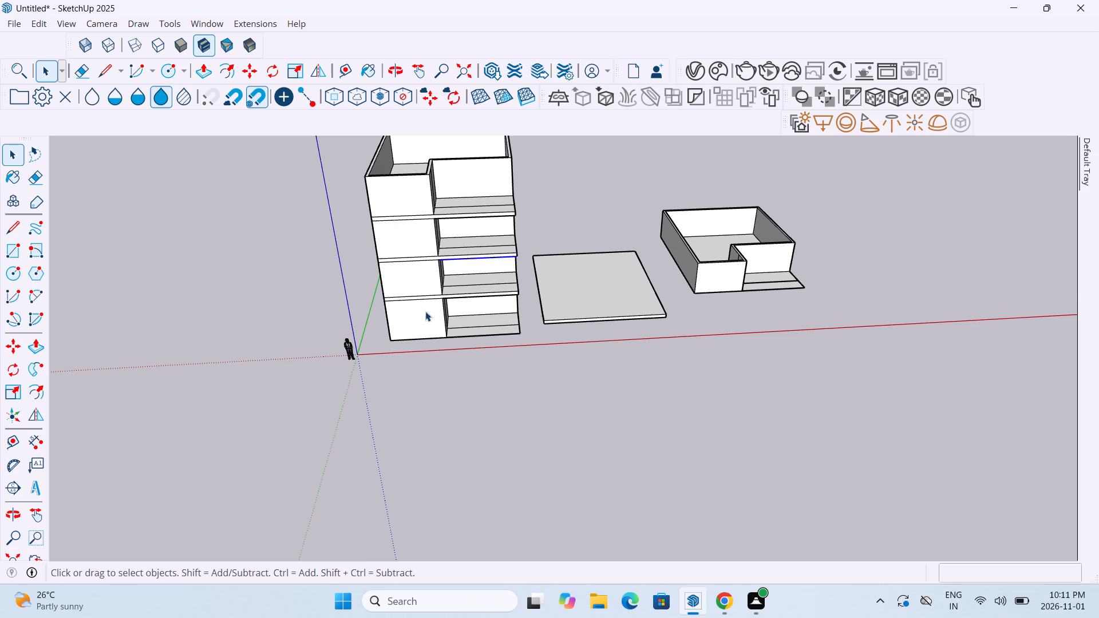
scroll(406, 319, down, 1)
middle_drag(400, 306, 413, 216)
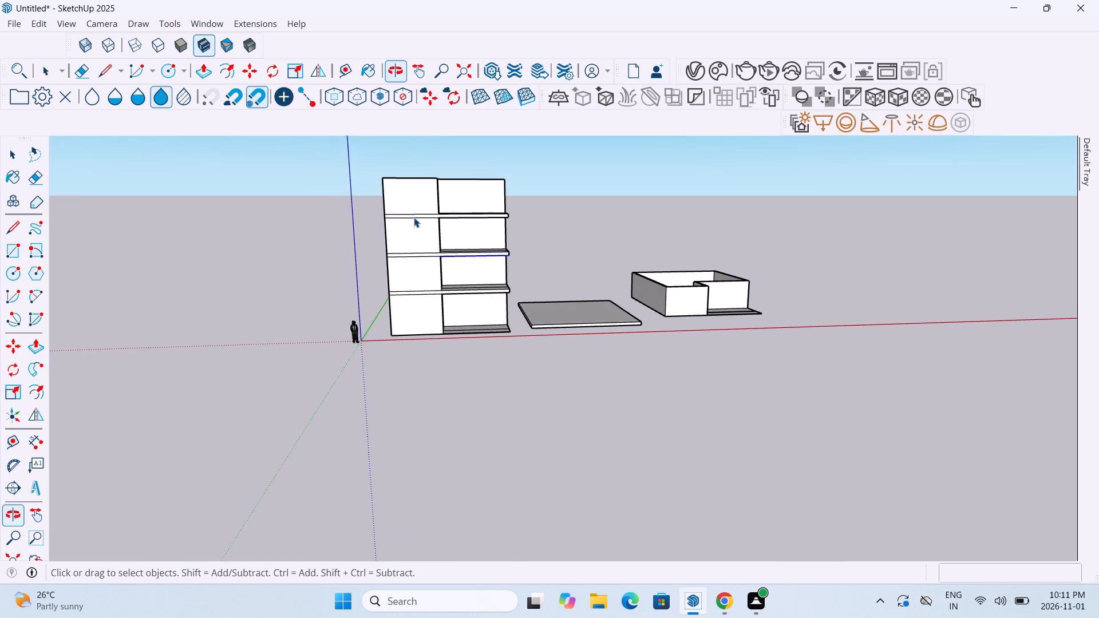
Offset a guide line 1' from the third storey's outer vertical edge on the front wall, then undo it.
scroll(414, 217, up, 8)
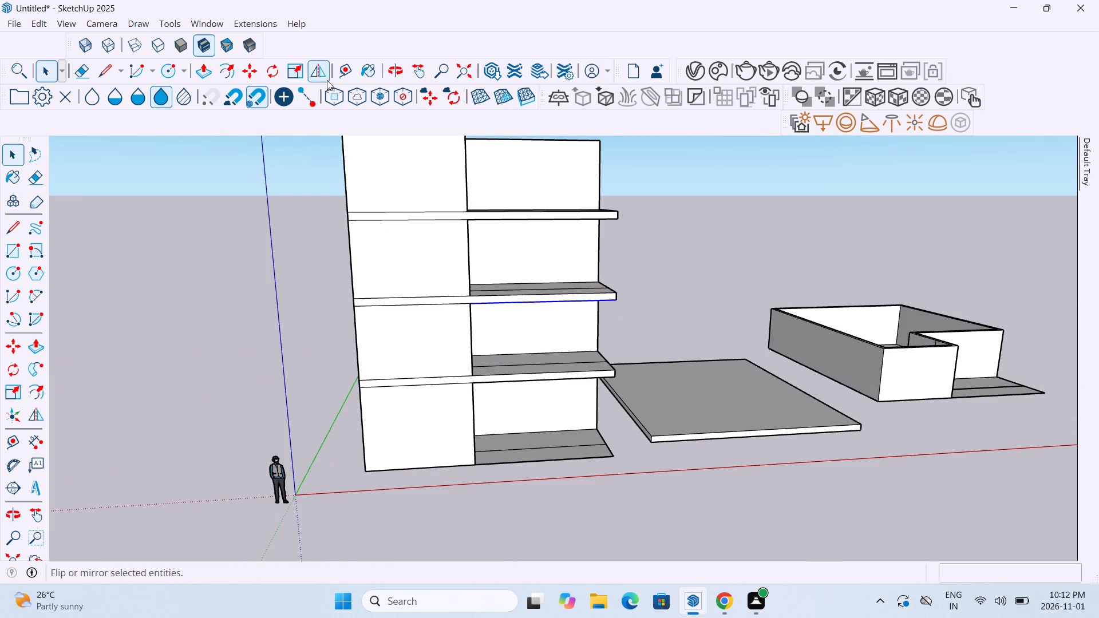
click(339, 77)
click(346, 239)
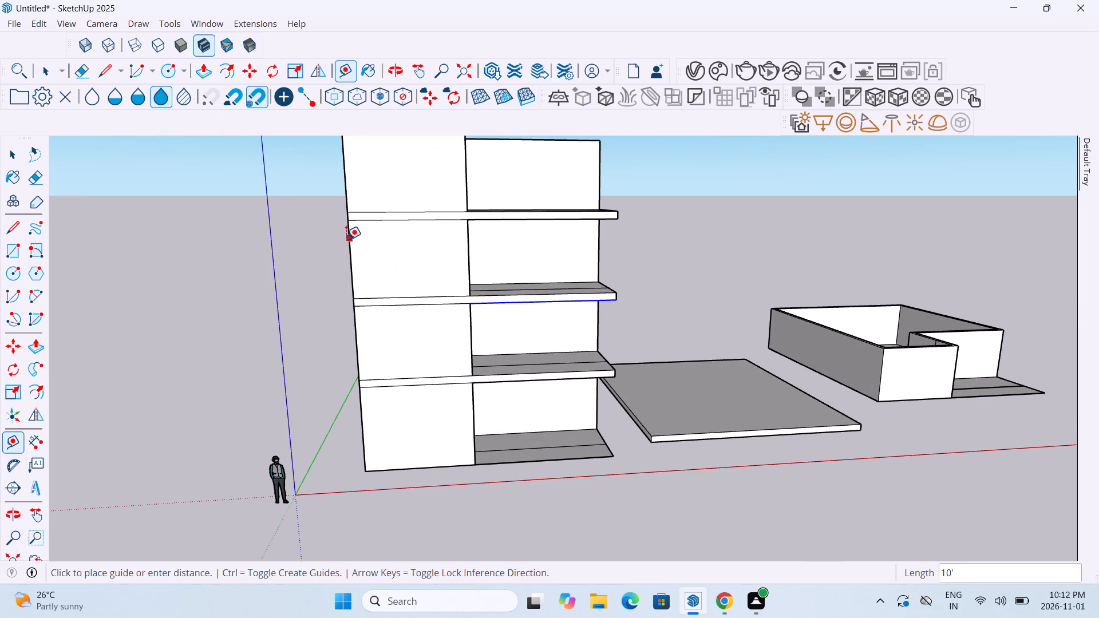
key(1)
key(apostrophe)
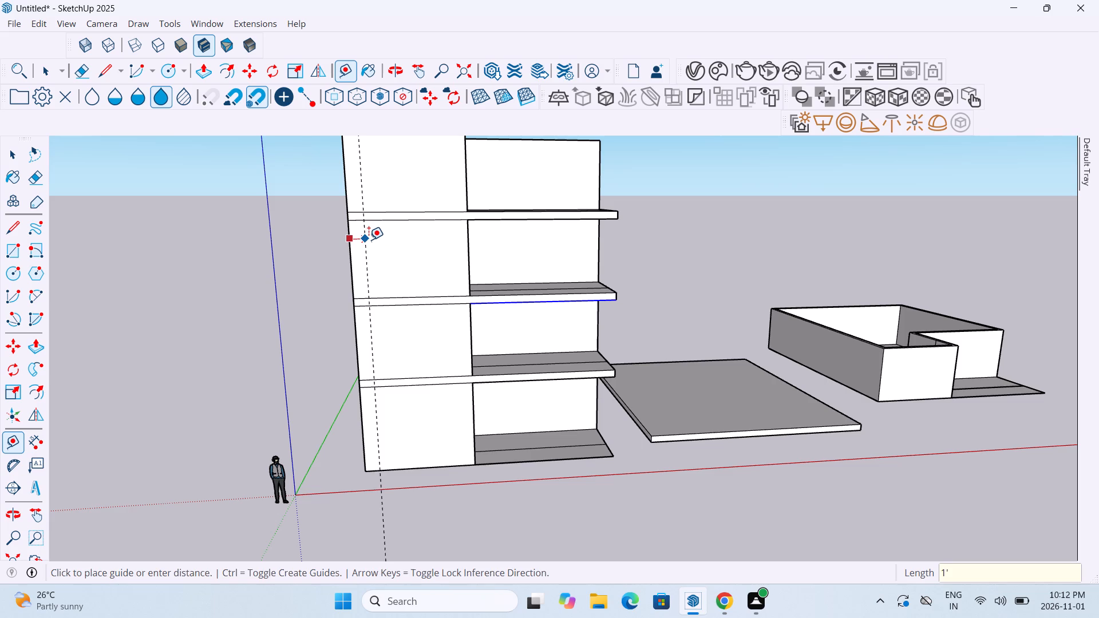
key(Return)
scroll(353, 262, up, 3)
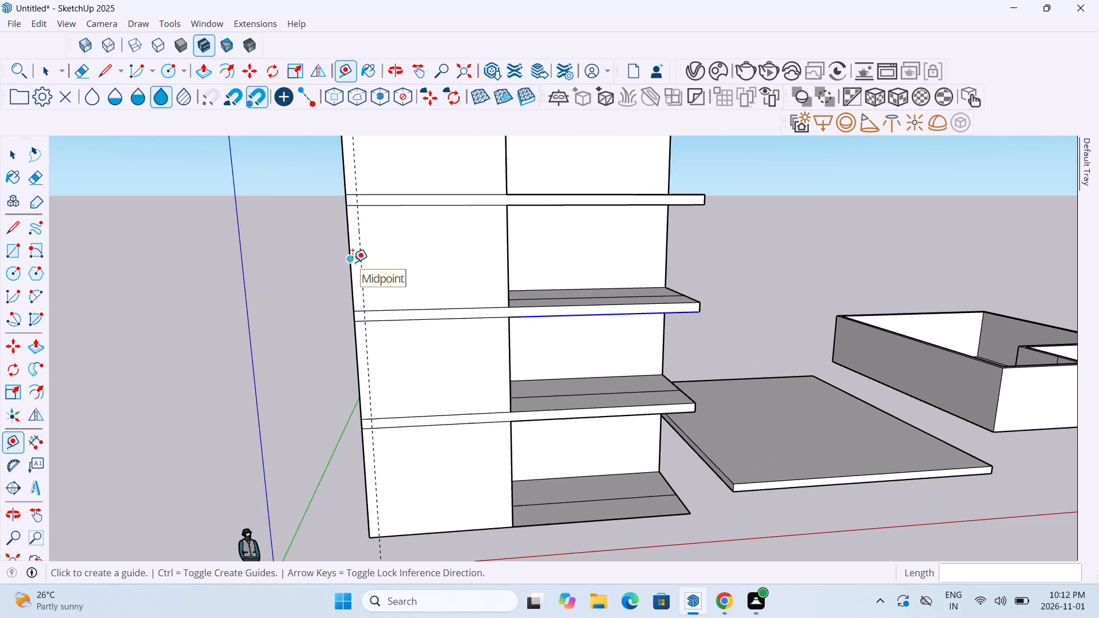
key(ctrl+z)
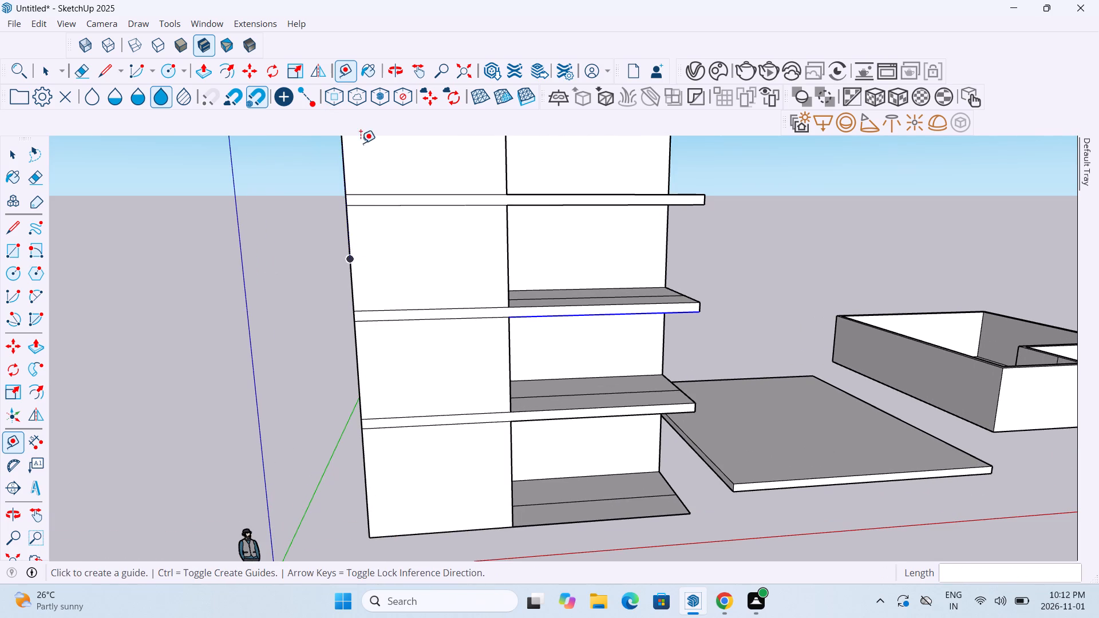
Offset a vertical guide line 1.5' inward from the third storey's outer vertical edge on the front wall.
click(346, 258)
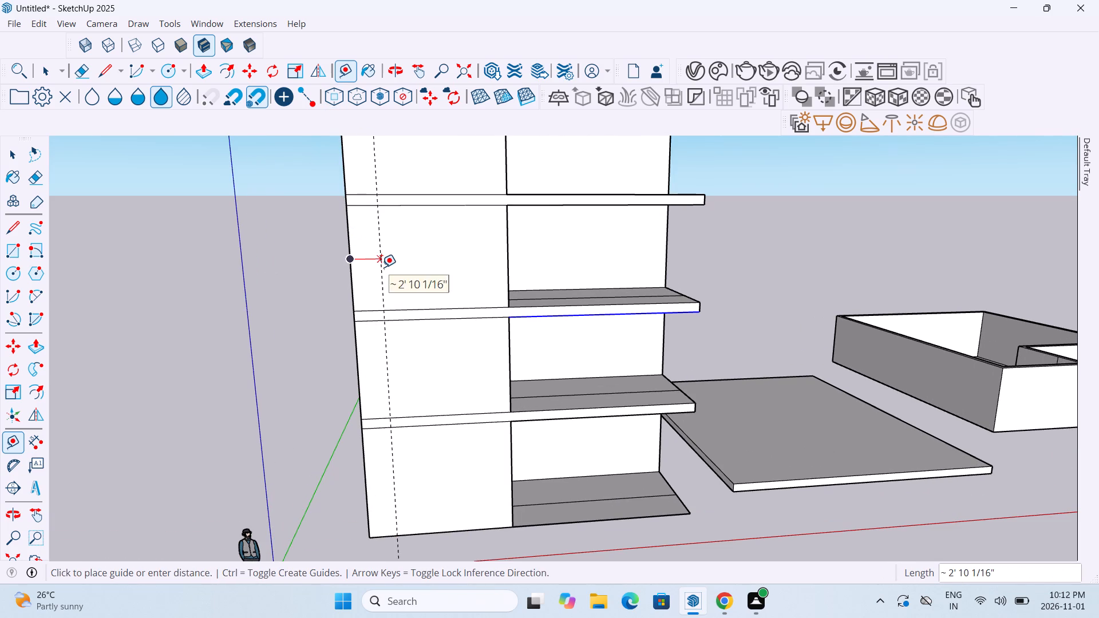
key(1)
key(apostrophe)
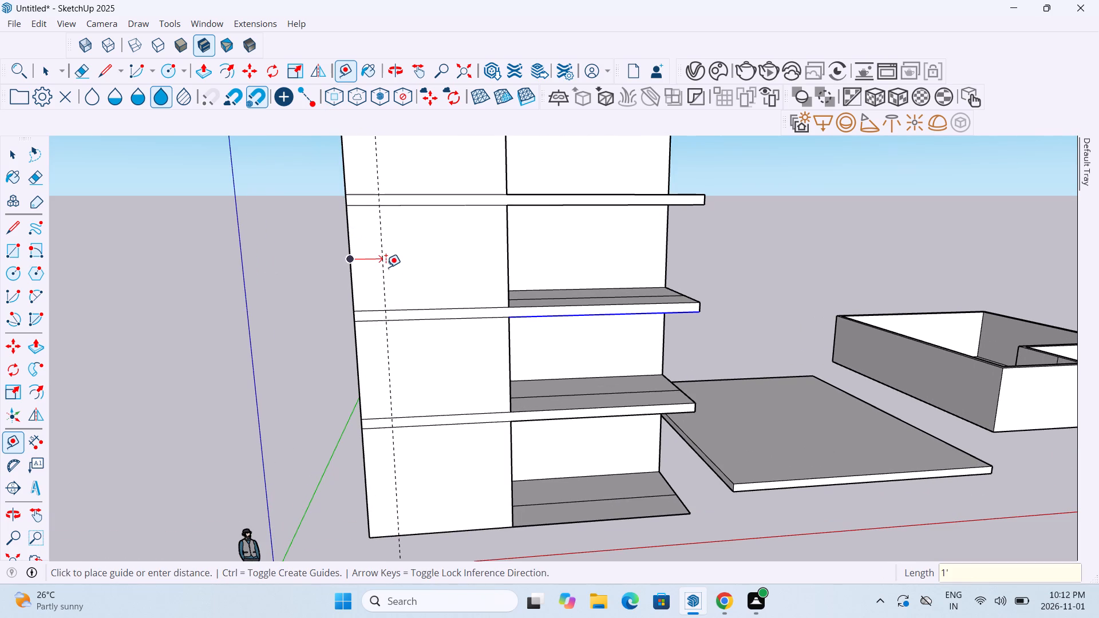
key(BackSpace)
key(period)
text(5')
key(Return)
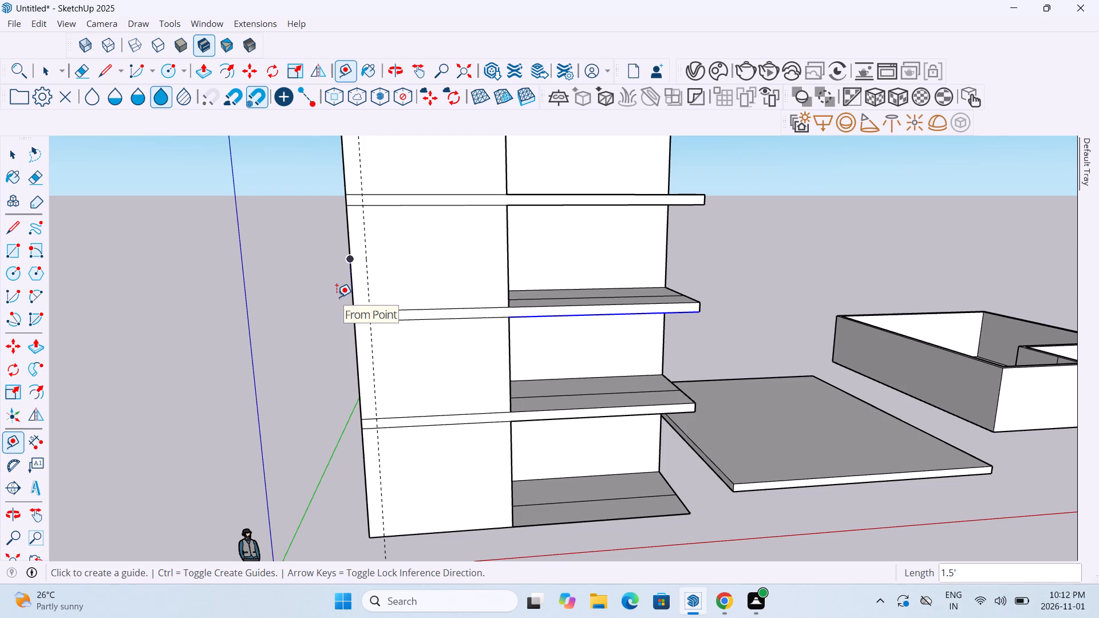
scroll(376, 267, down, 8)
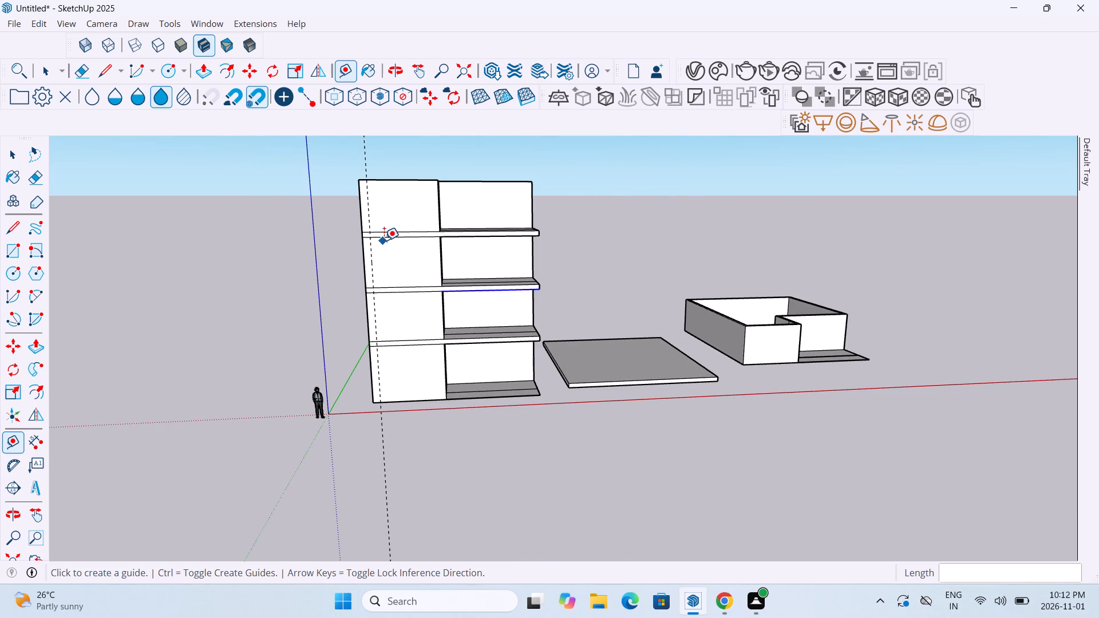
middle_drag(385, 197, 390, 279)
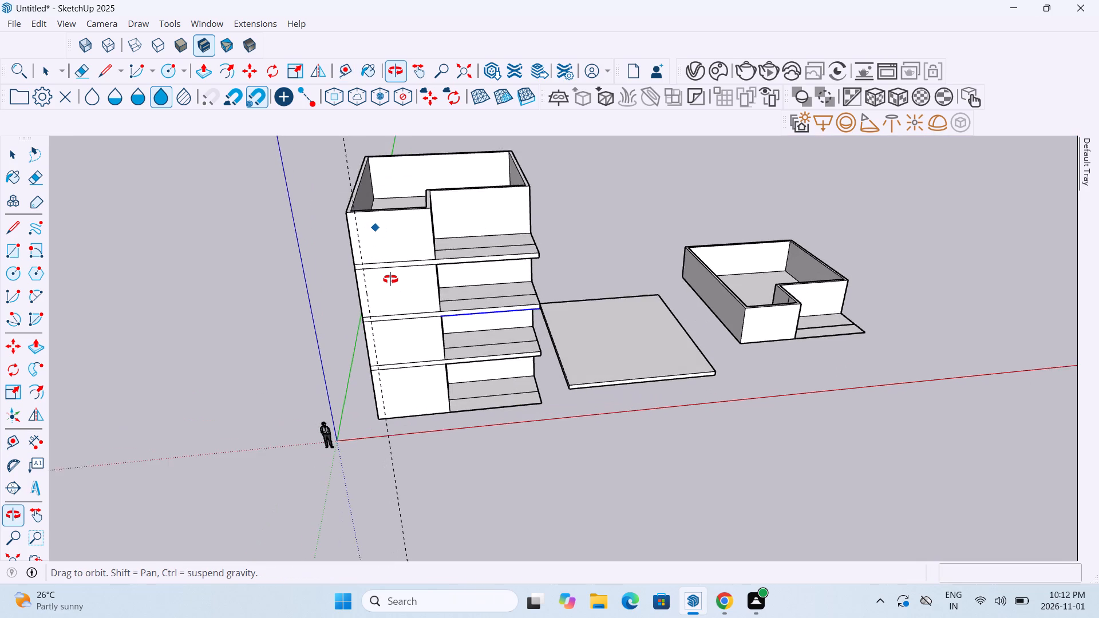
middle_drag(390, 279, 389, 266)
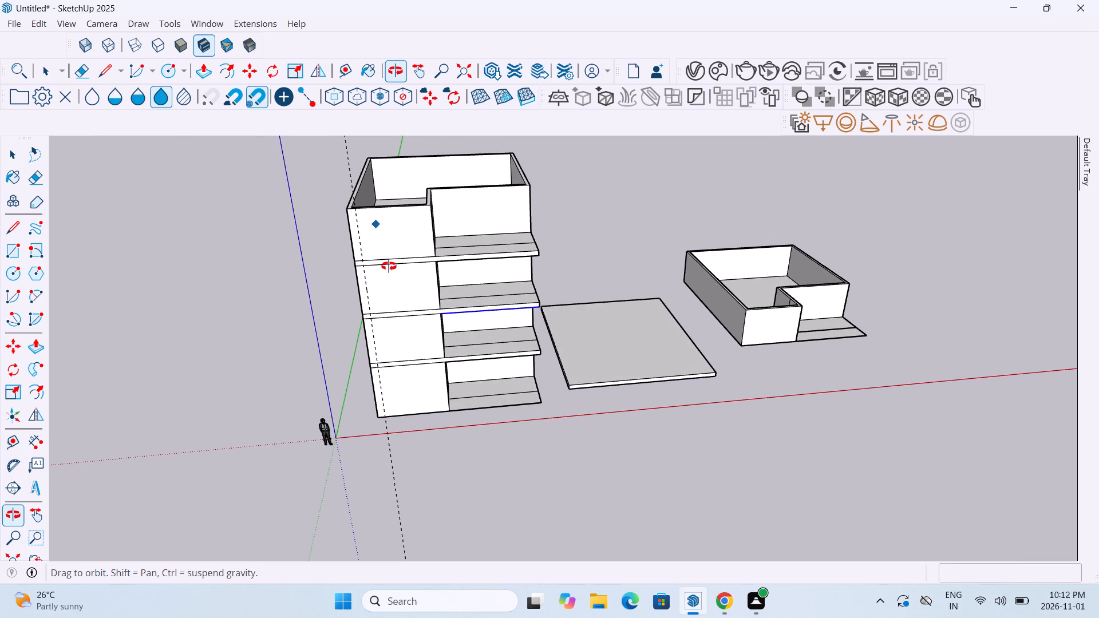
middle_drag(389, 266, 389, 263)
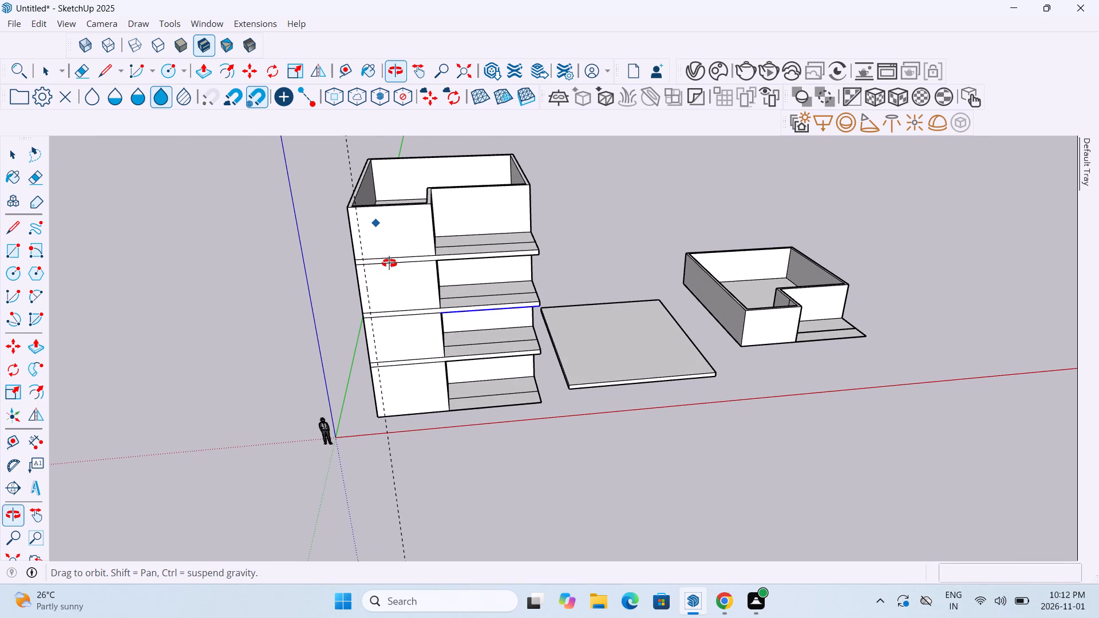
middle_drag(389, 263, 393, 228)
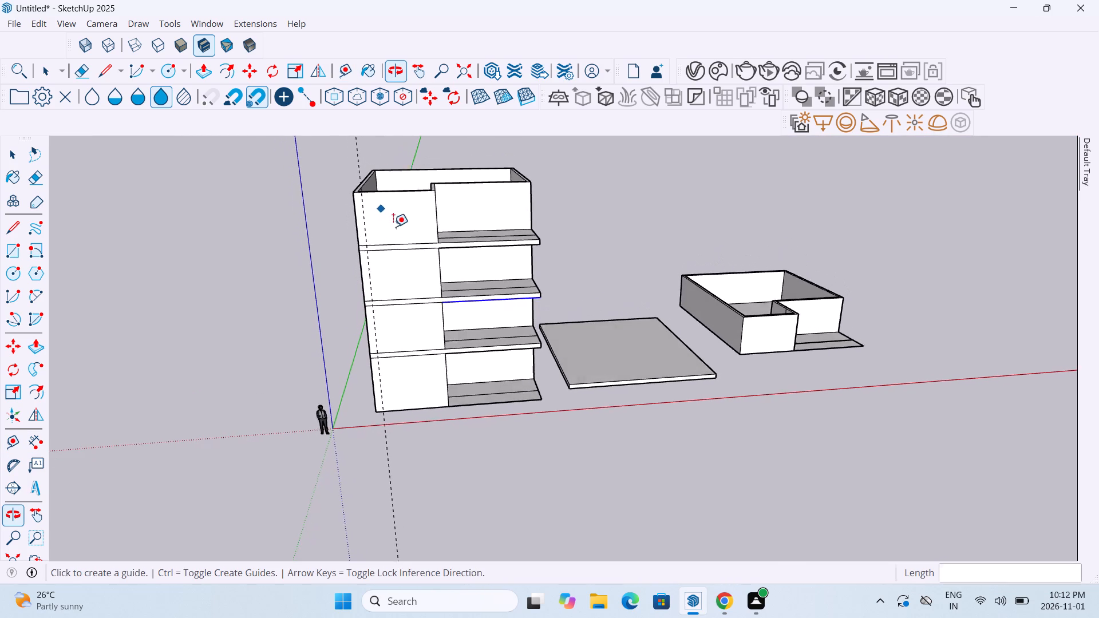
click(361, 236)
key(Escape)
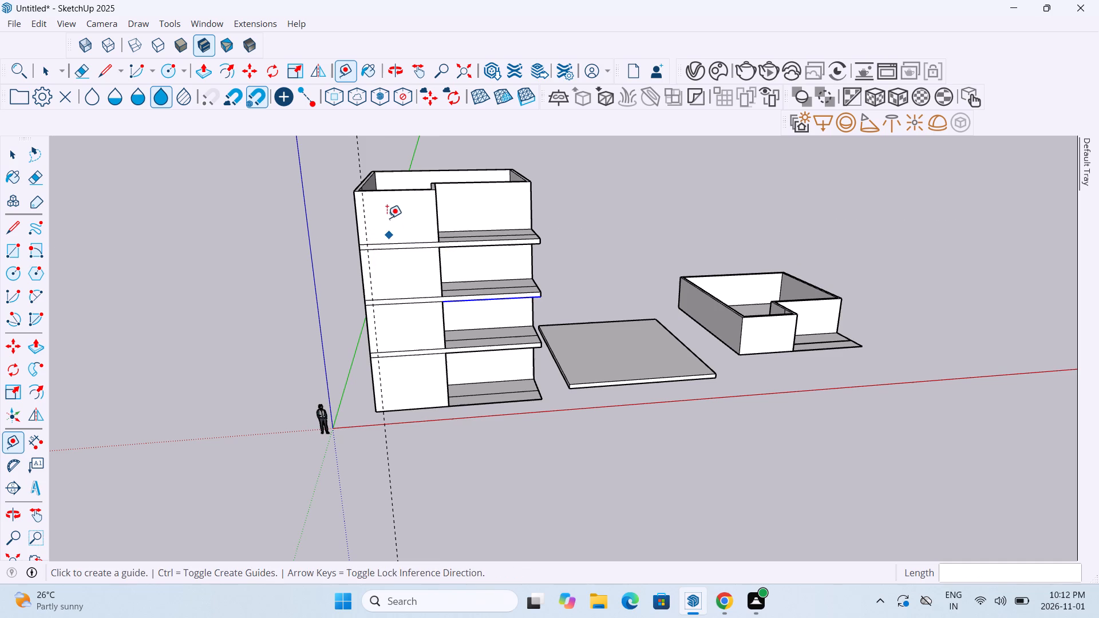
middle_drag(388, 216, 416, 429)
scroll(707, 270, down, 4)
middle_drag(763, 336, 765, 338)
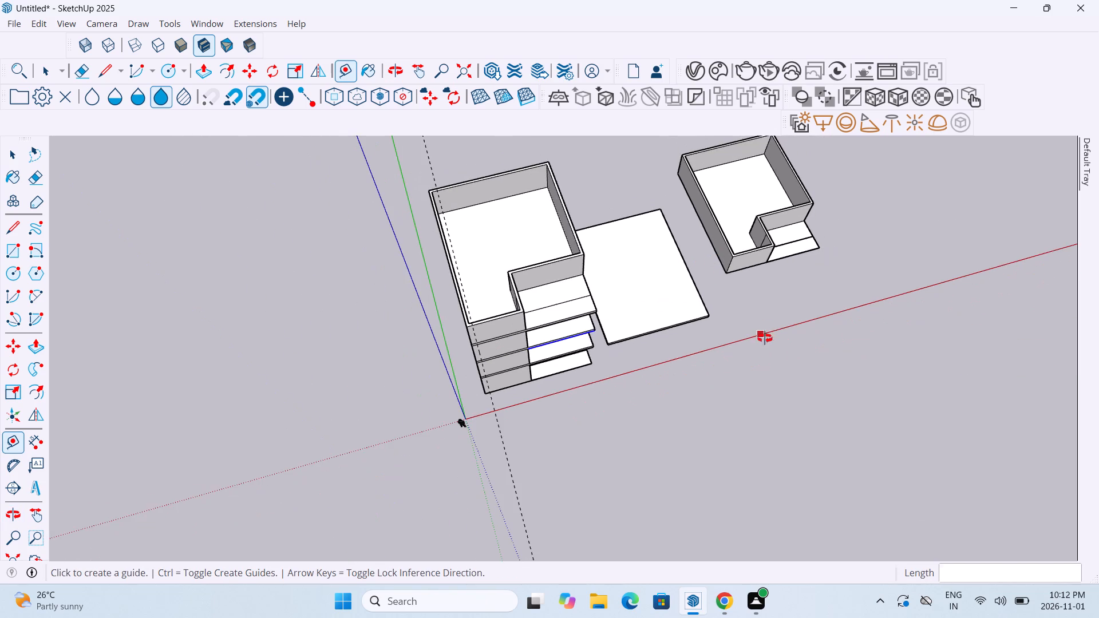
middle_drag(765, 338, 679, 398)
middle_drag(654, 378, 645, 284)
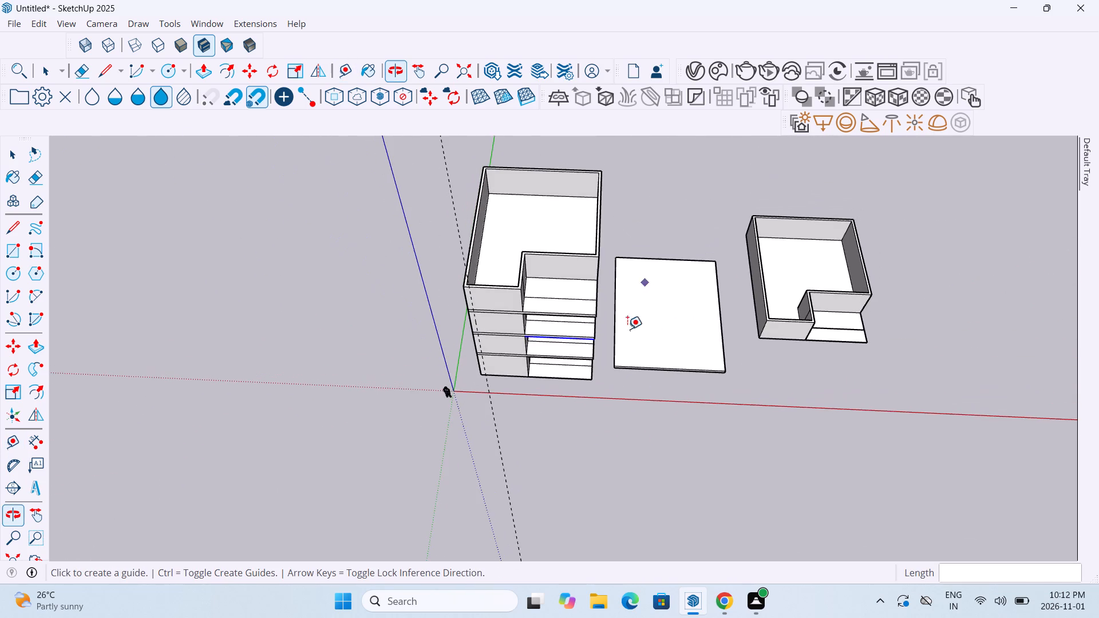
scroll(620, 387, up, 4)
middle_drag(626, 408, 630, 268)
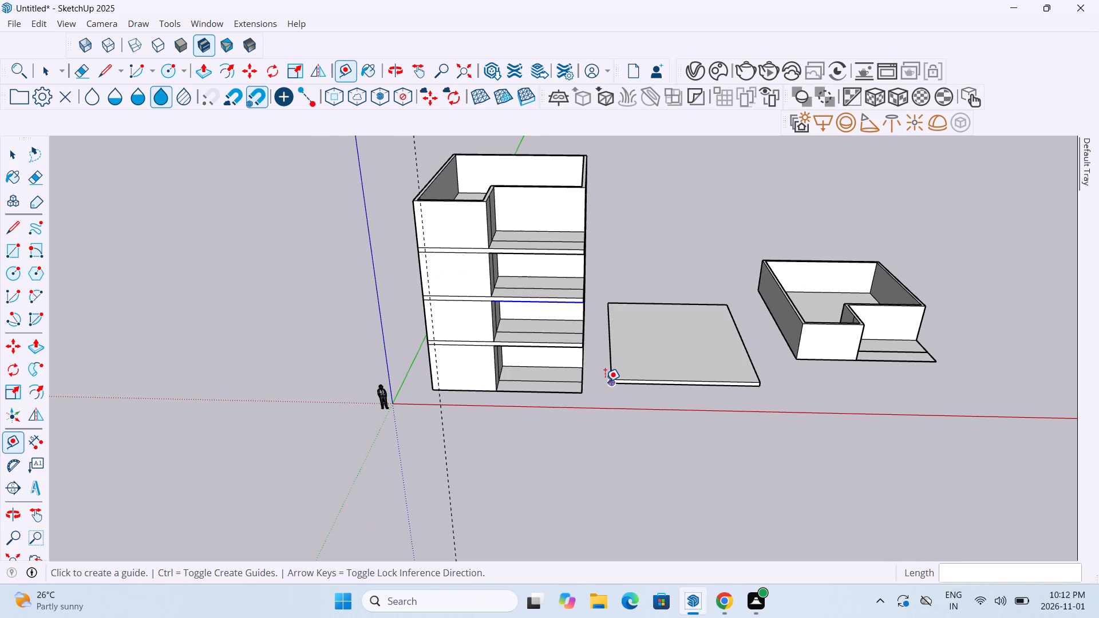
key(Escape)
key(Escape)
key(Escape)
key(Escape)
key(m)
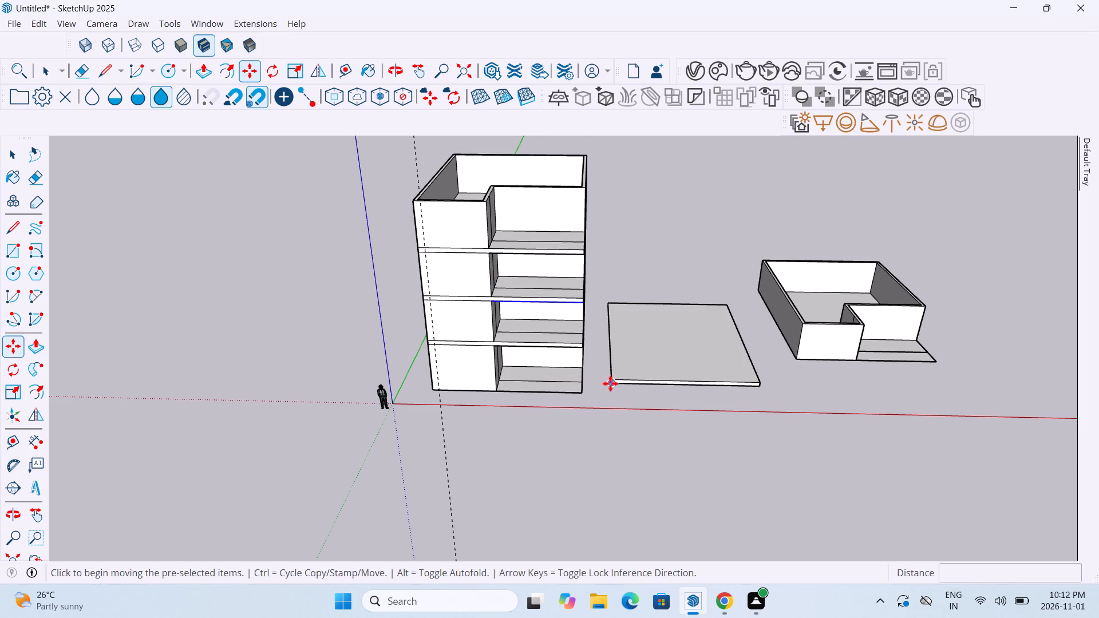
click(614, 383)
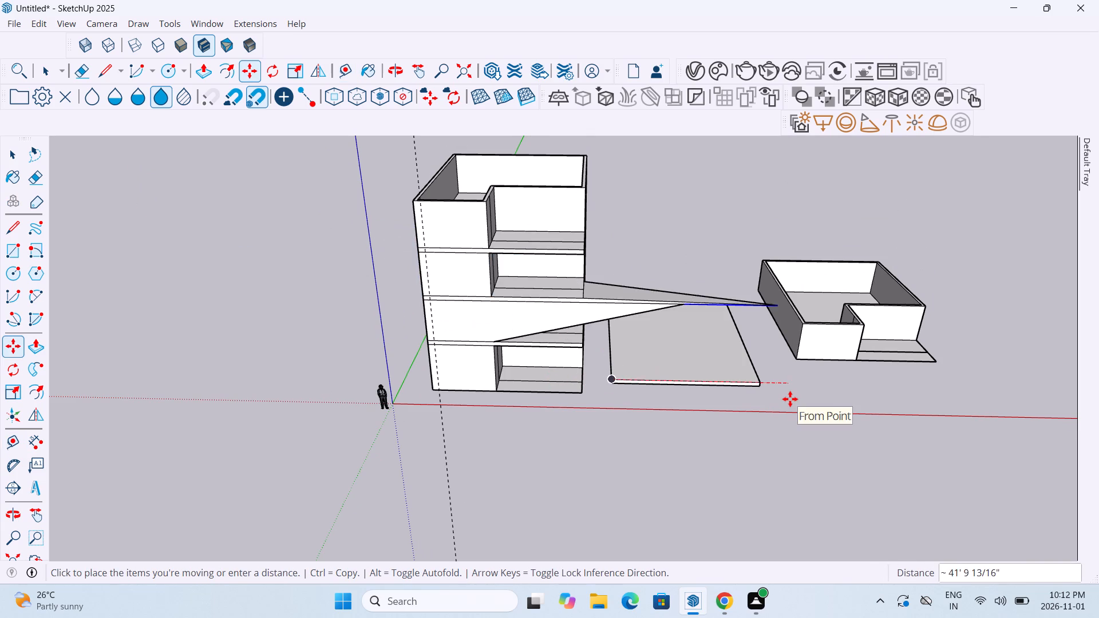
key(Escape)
Move the separate flat slab by its lower front corner onto the top storey's matching outer wall corner, capping the stacked building.
middle_drag(748, 382, 756, 474)
scroll(756, 474, down, 3)
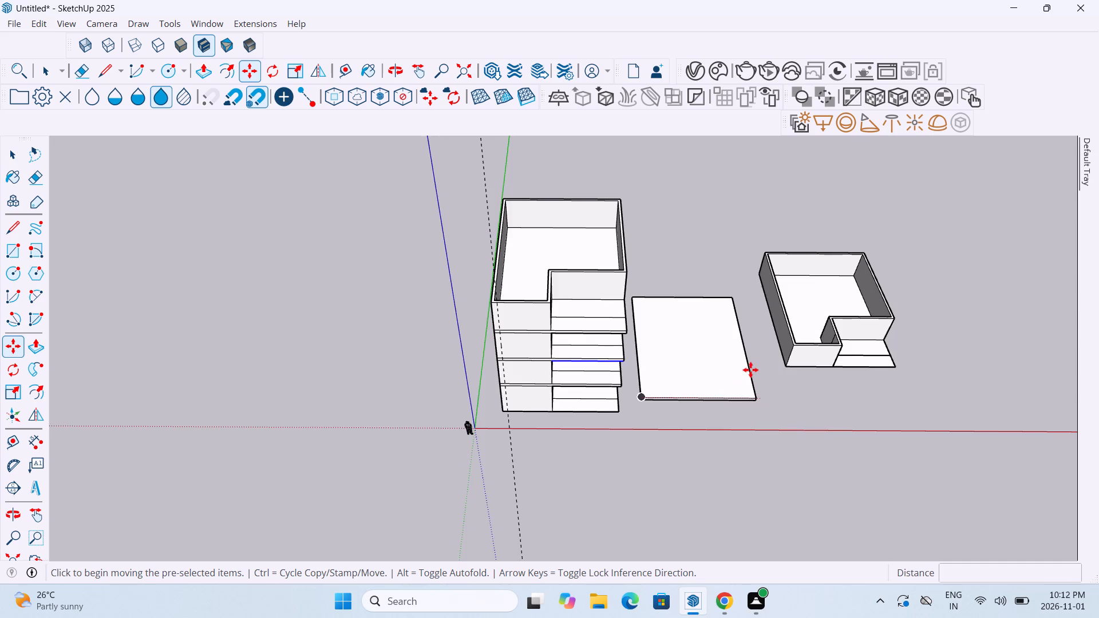
scroll(750, 369, up, 10)
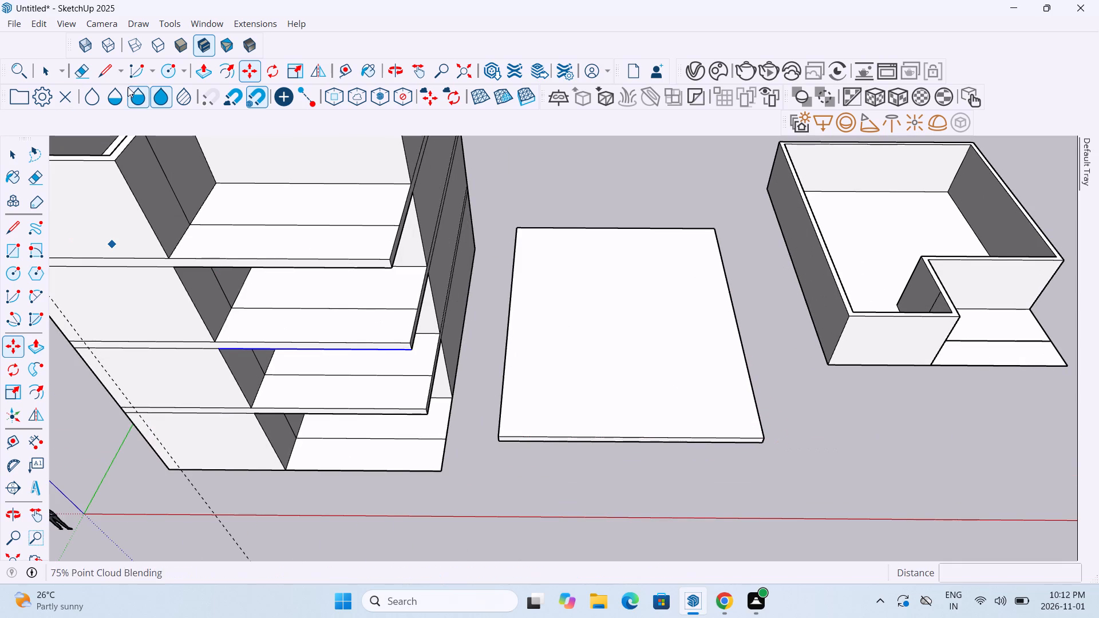
click(53, 76)
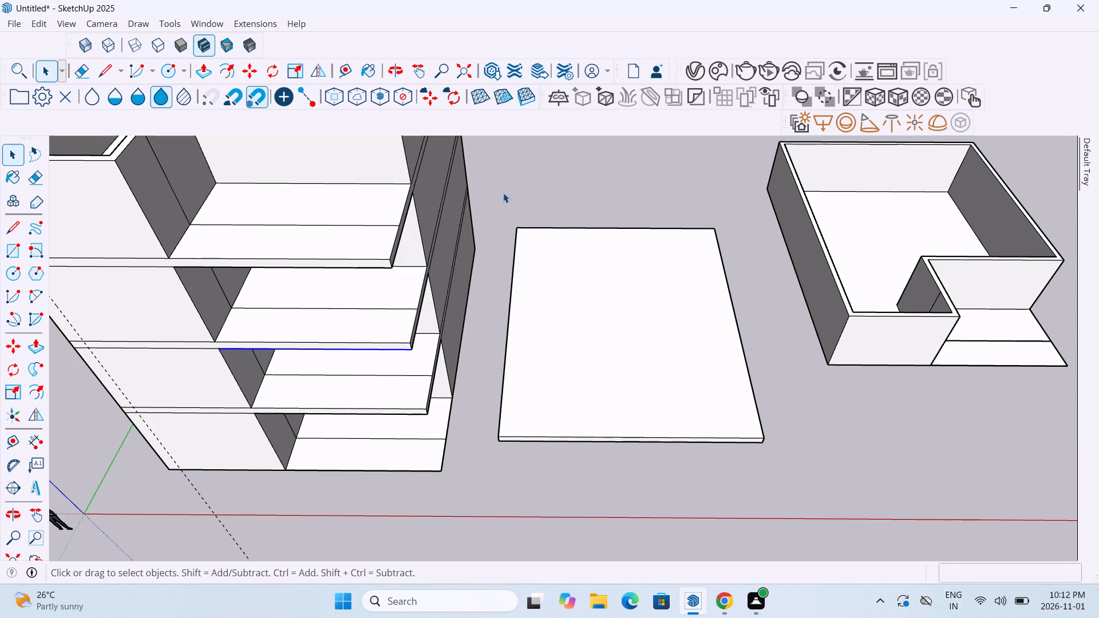
drag(503, 193, 743, 465)
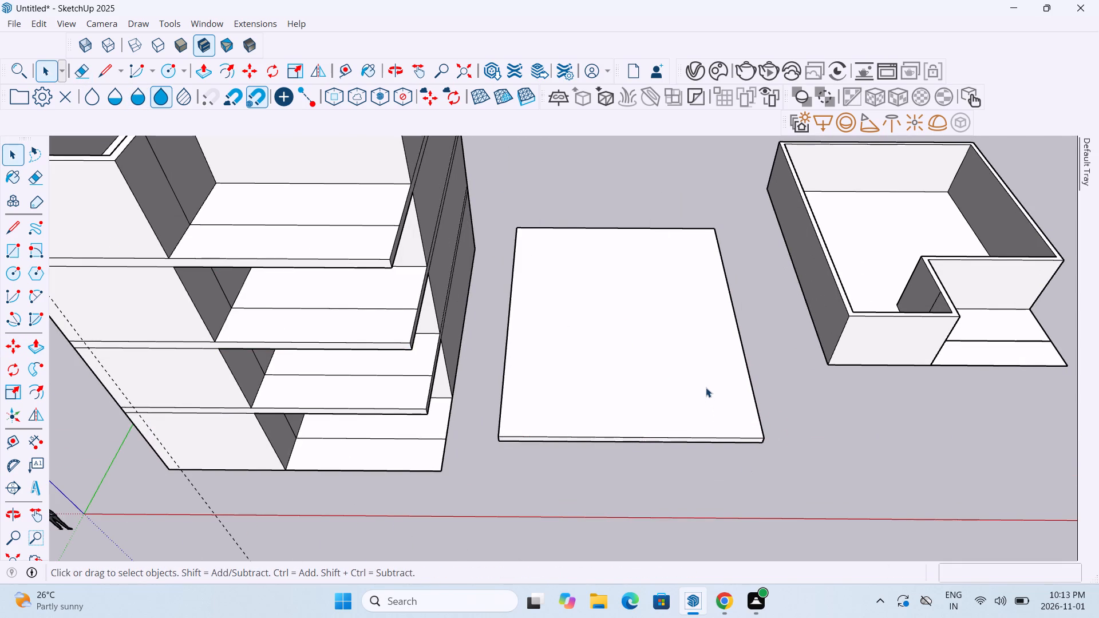
drag(792, 448, 641, 266)
right_click(635, 271)
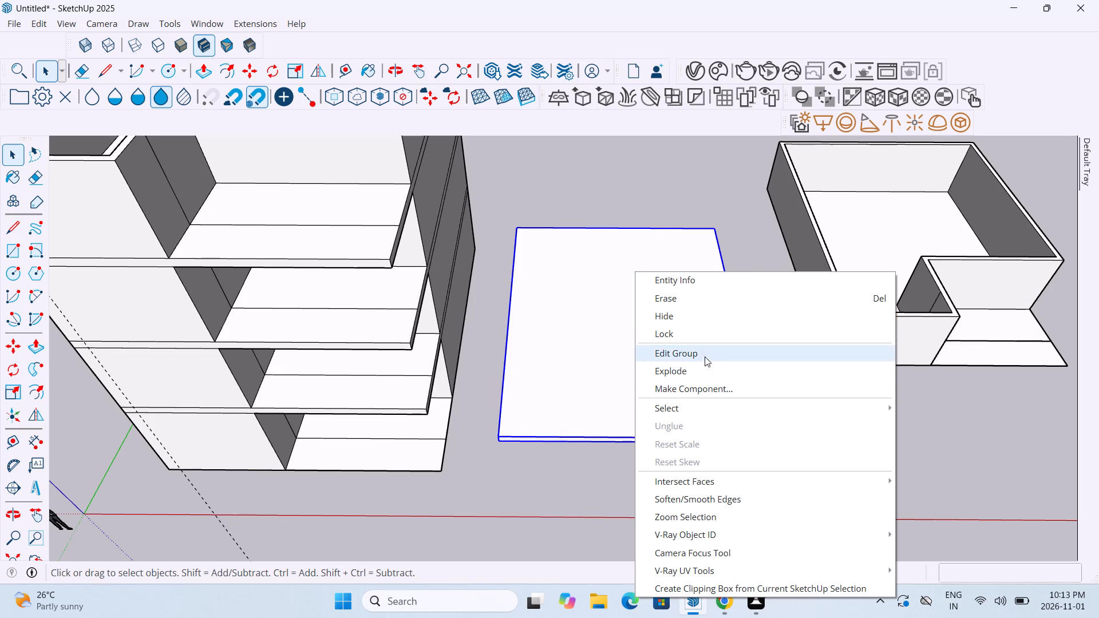
click(568, 465)
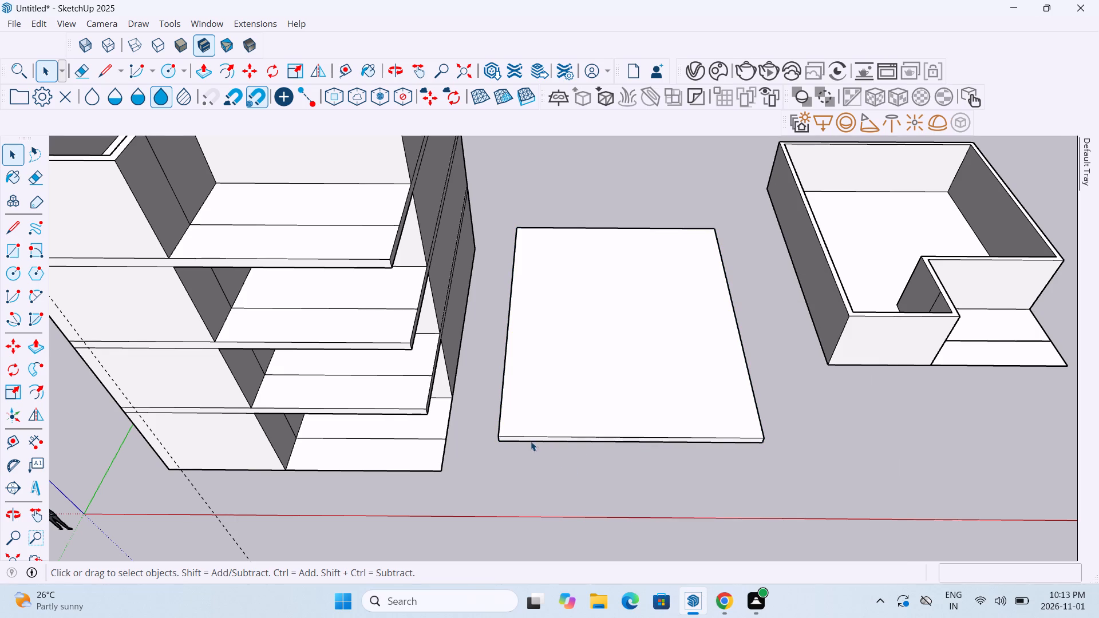
key(m)
click(503, 445)
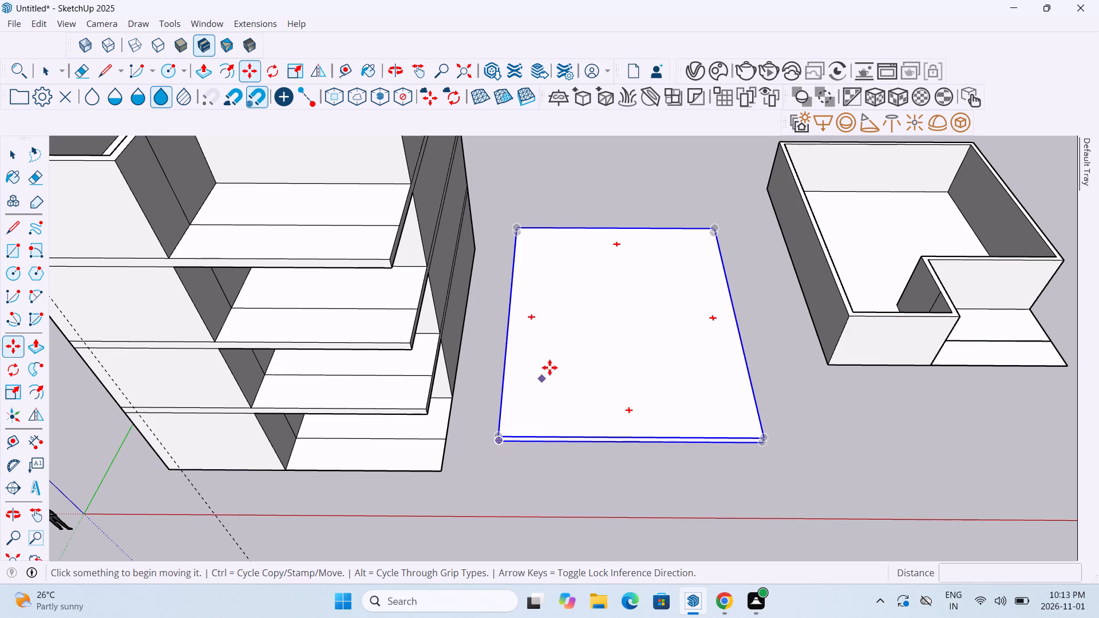
click(498, 443)
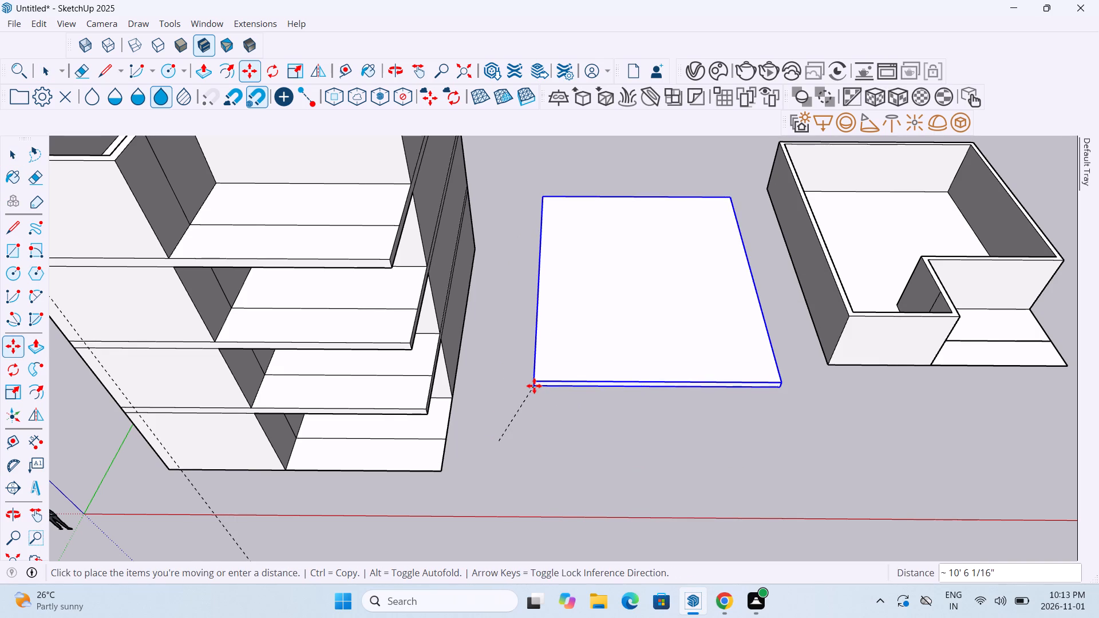
scroll(534, 386, down, 8)
middle_drag(319, 304, 370, 220)
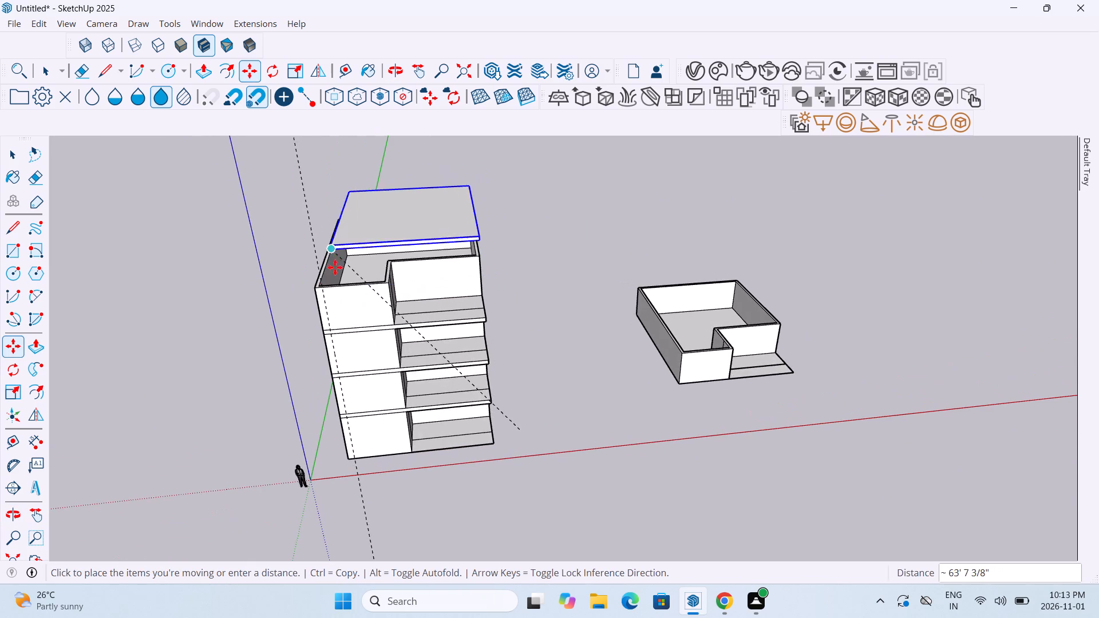
middle_drag(334, 269, 337, 232)
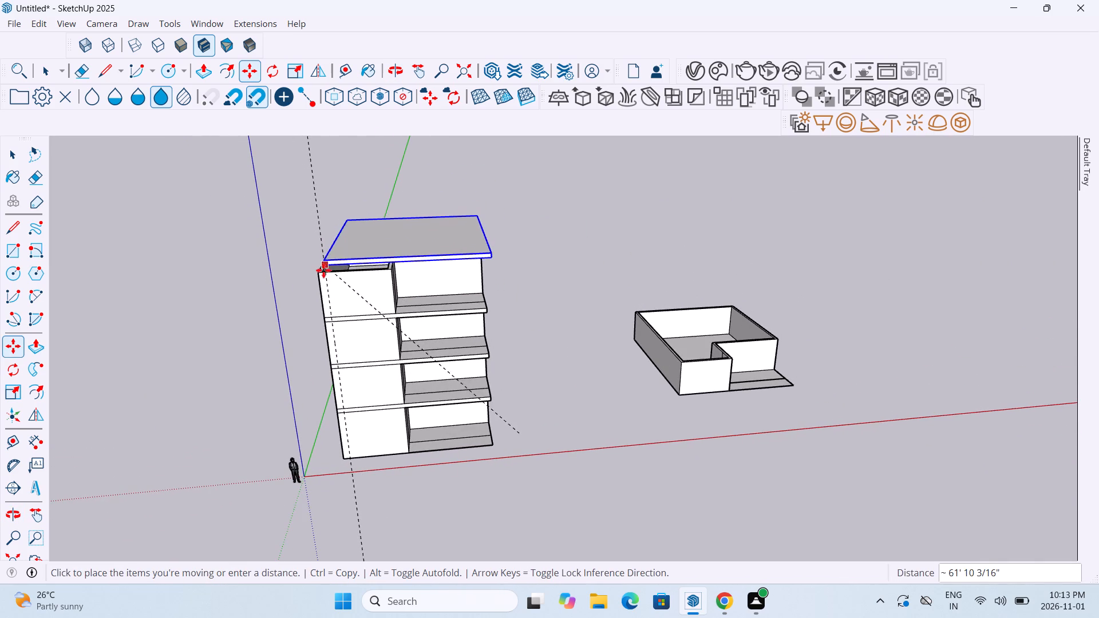
click(320, 273)
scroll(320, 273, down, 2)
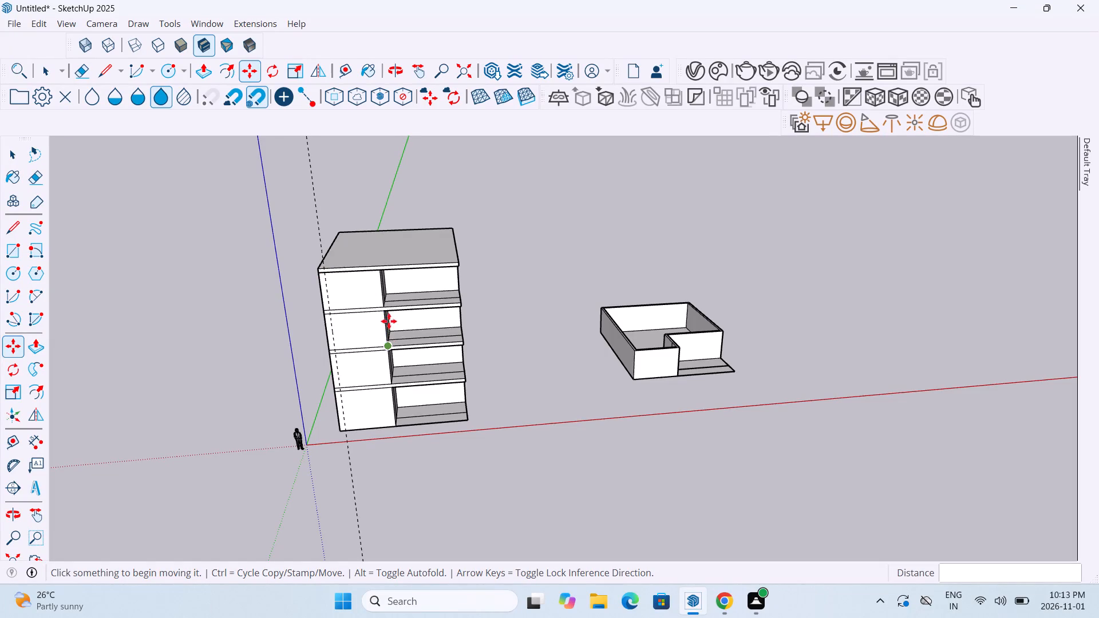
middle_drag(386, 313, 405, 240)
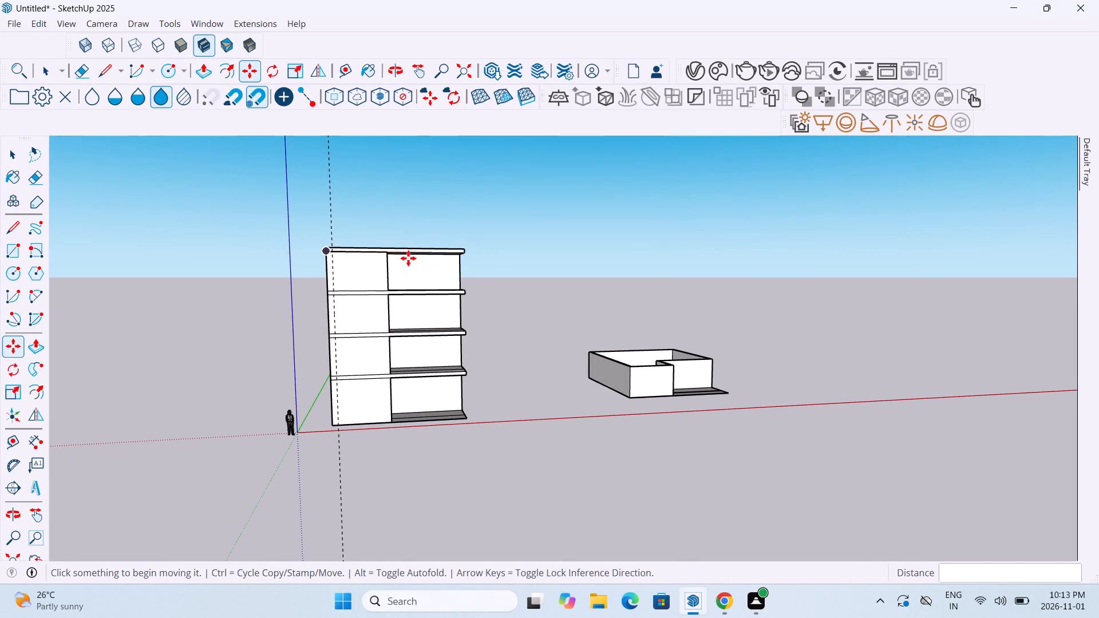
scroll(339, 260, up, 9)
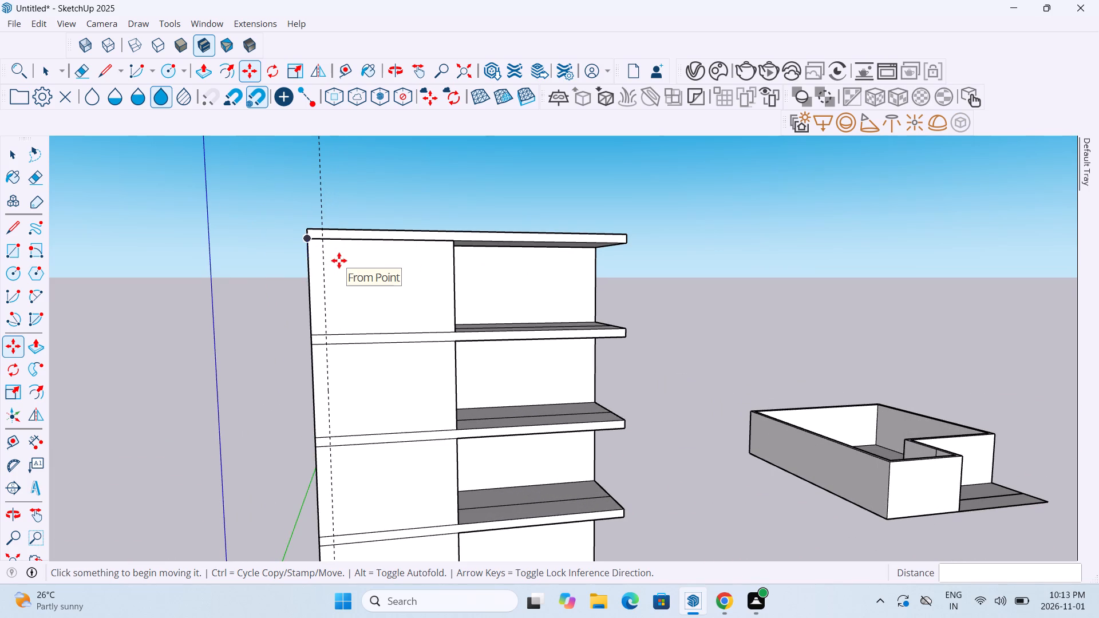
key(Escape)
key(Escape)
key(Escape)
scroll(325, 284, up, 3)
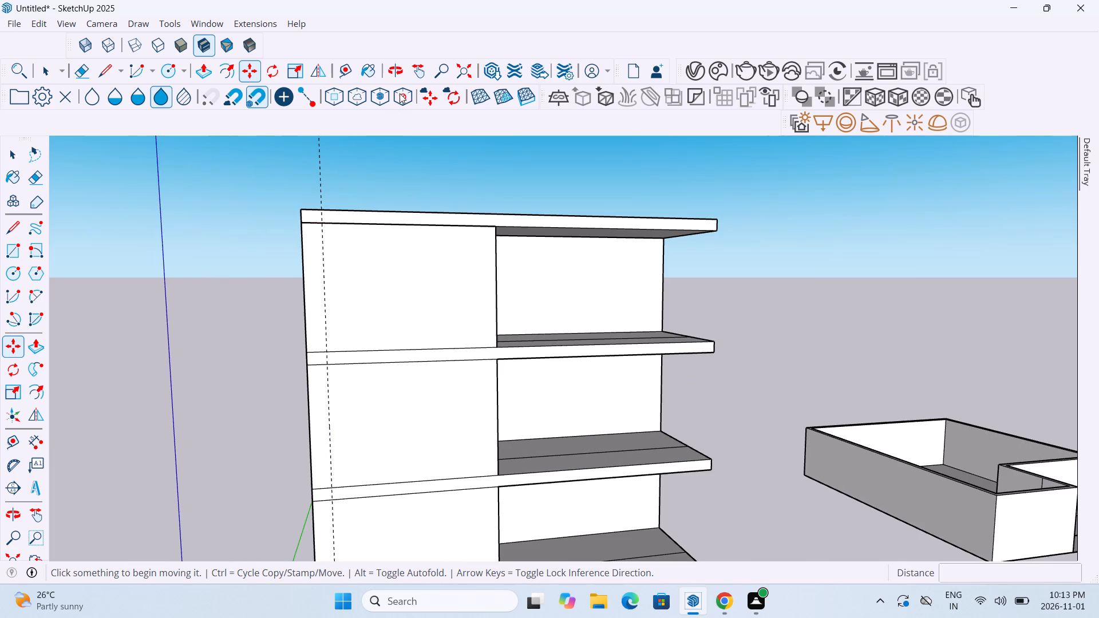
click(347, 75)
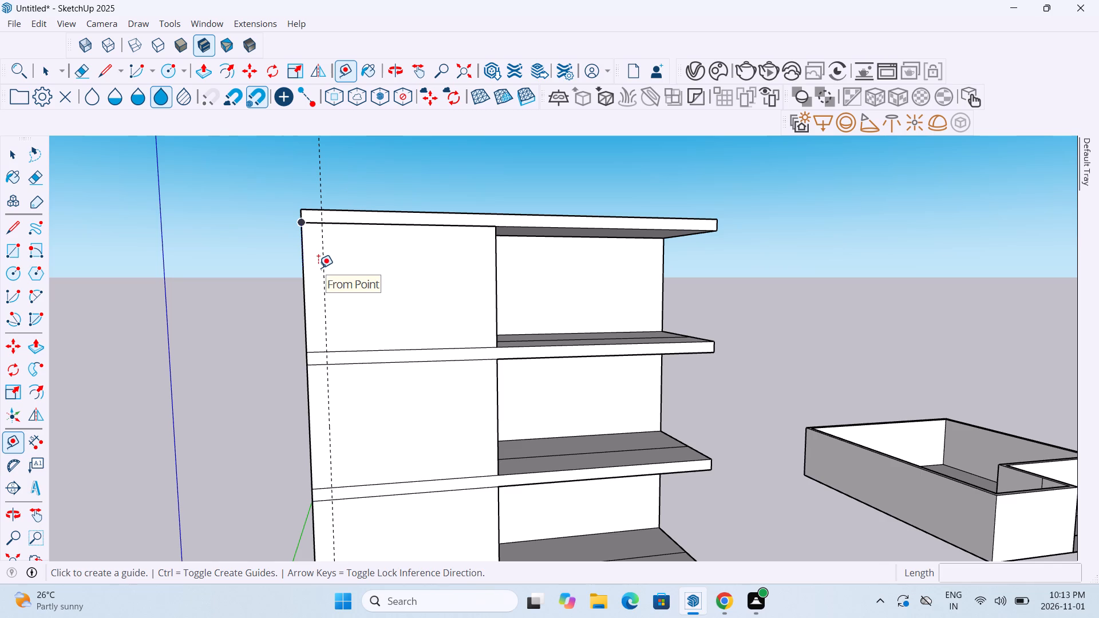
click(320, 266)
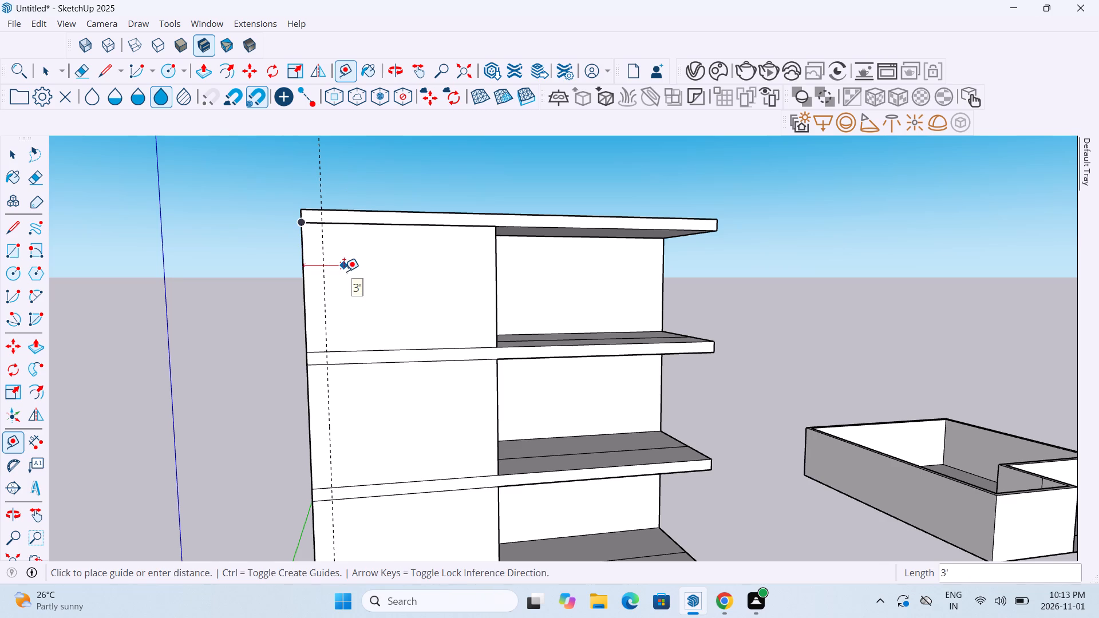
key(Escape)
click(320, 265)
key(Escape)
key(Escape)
Offset a second vertical guide line 1' inward from the existing vertical guide on the front wall.
click(318, 182)
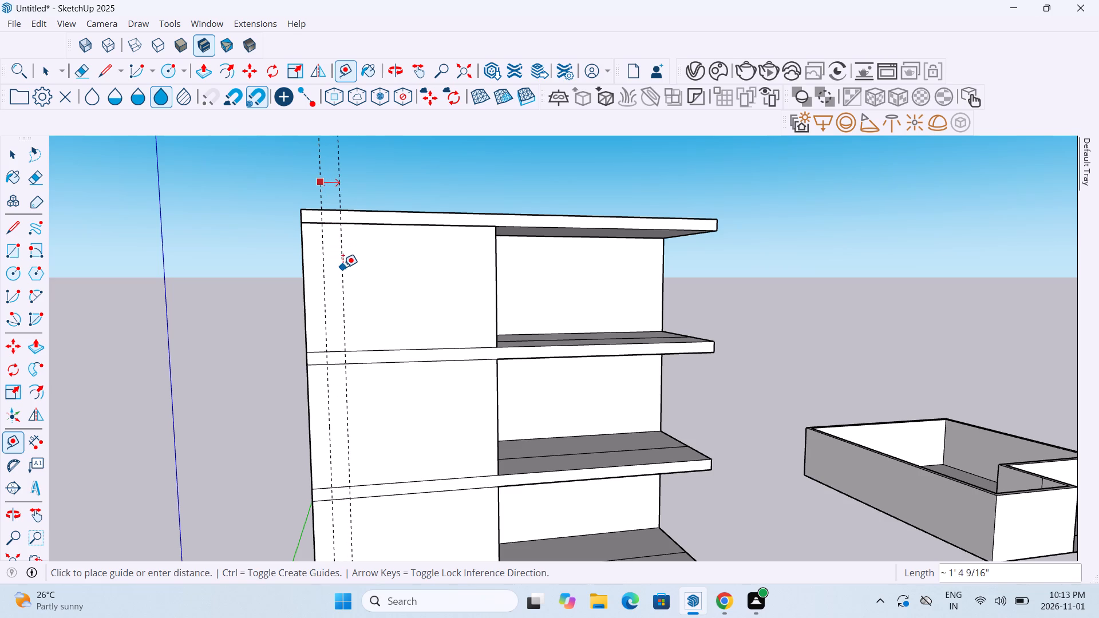
key(1)
key(apostrophe)
key(Return)
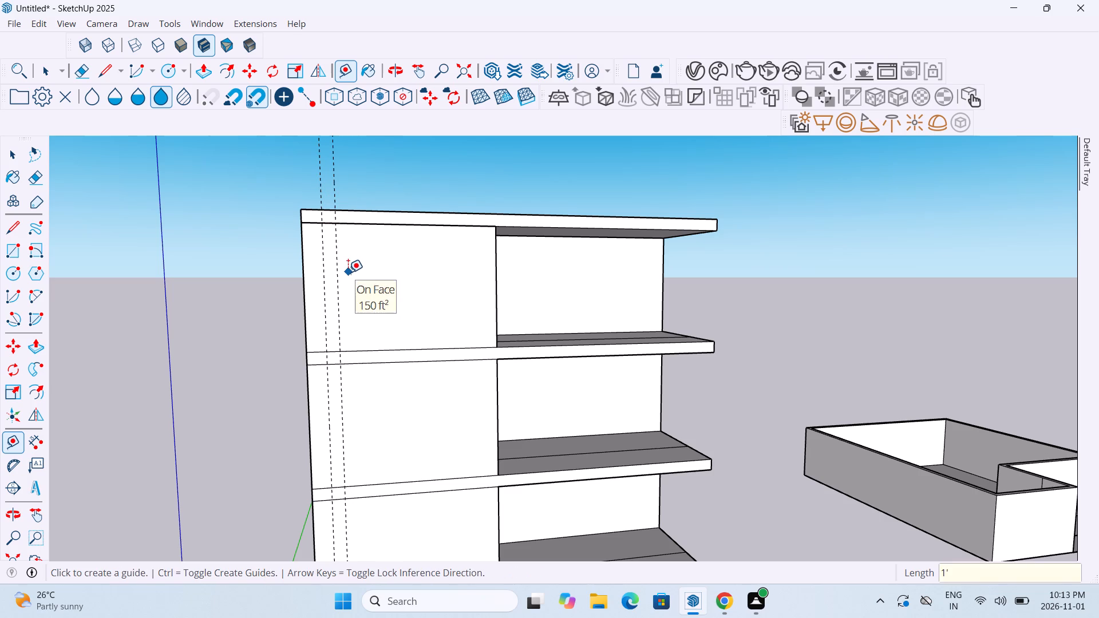
Examine the capped building's front and ground-level base from several angles.
scroll(355, 307, down, 4)
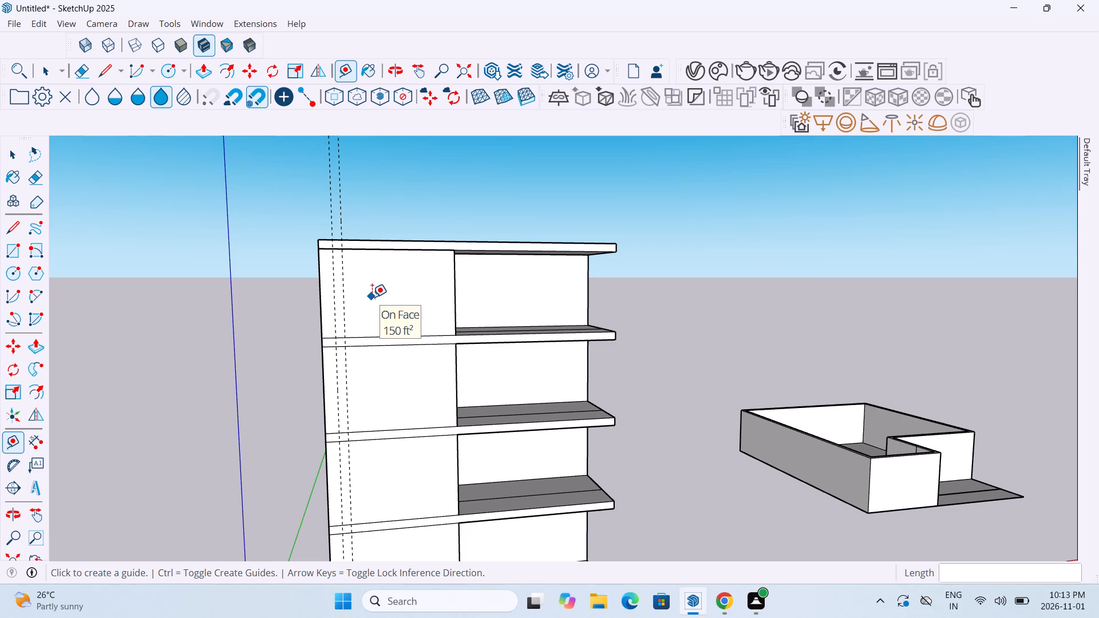
middle_drag(379, 375, 381, 326)
scroll(381, 326, down, 4)
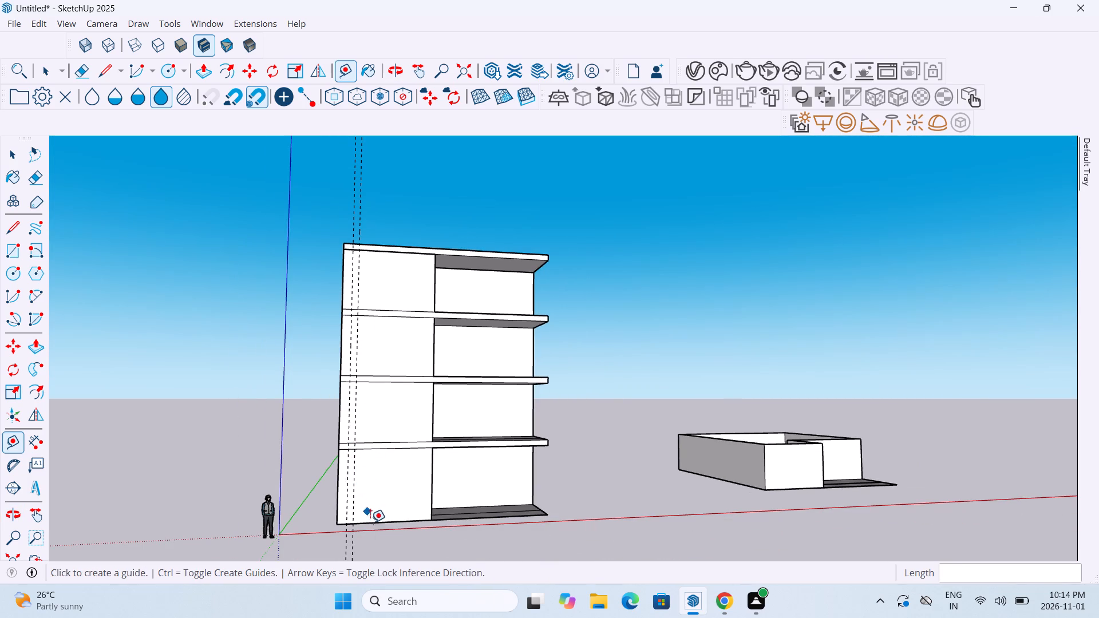
middle_drag(371, 527, 371, 542)
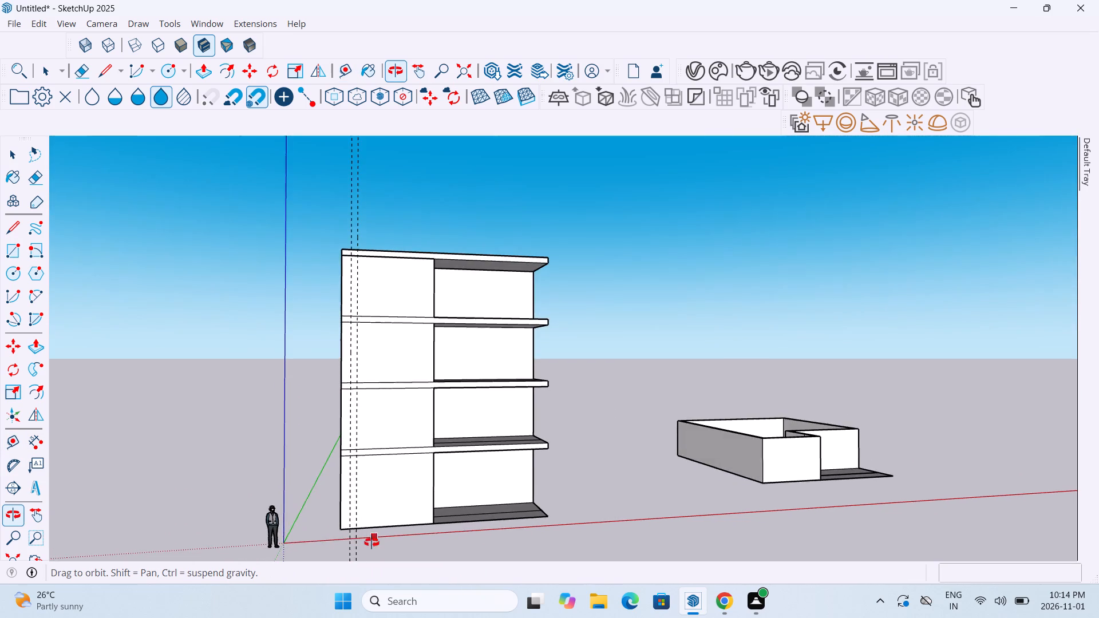
middle_drag(371, 542, 380, 519)
scroll(380, 519, down, 4)
middle_drag(390, 520, 377, 594)
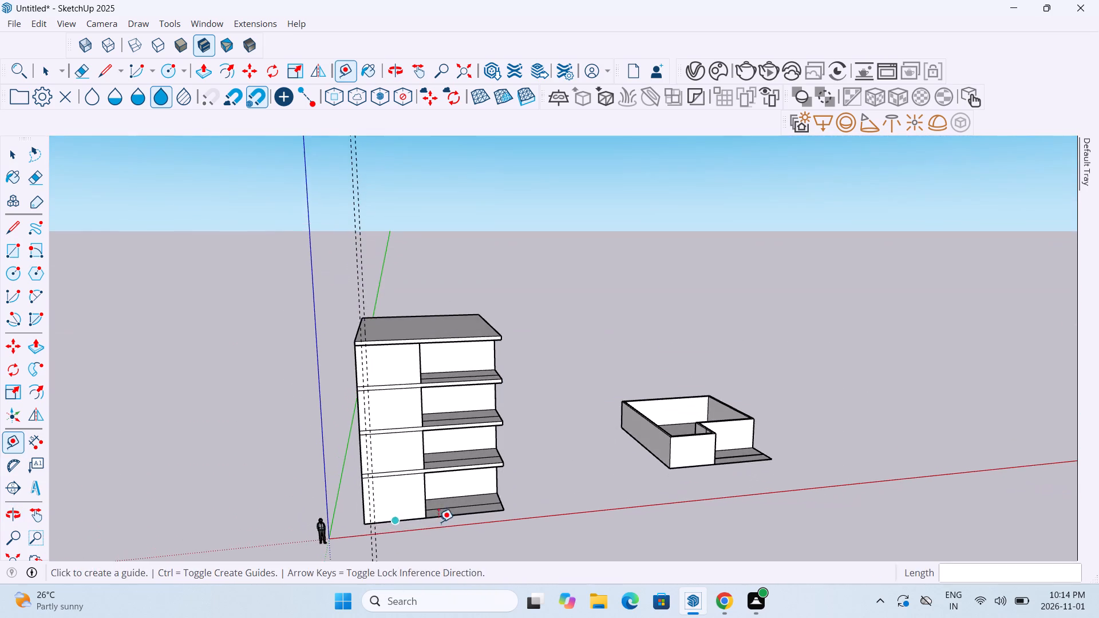
middle_drag(438, 522, 420, 542)
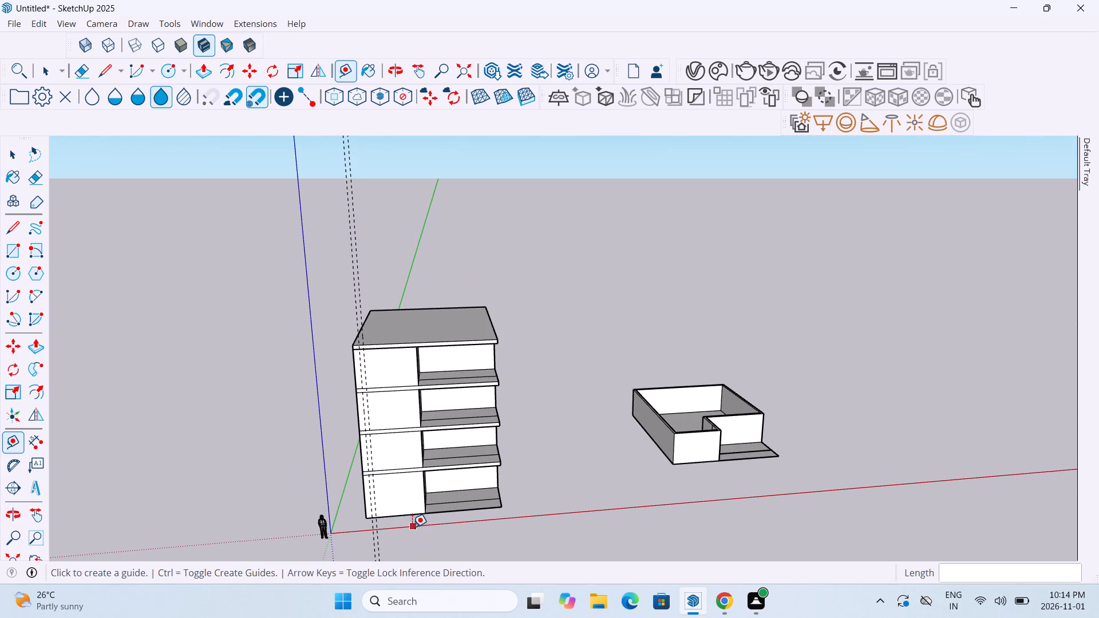
scroll(406, 531, up, 10)
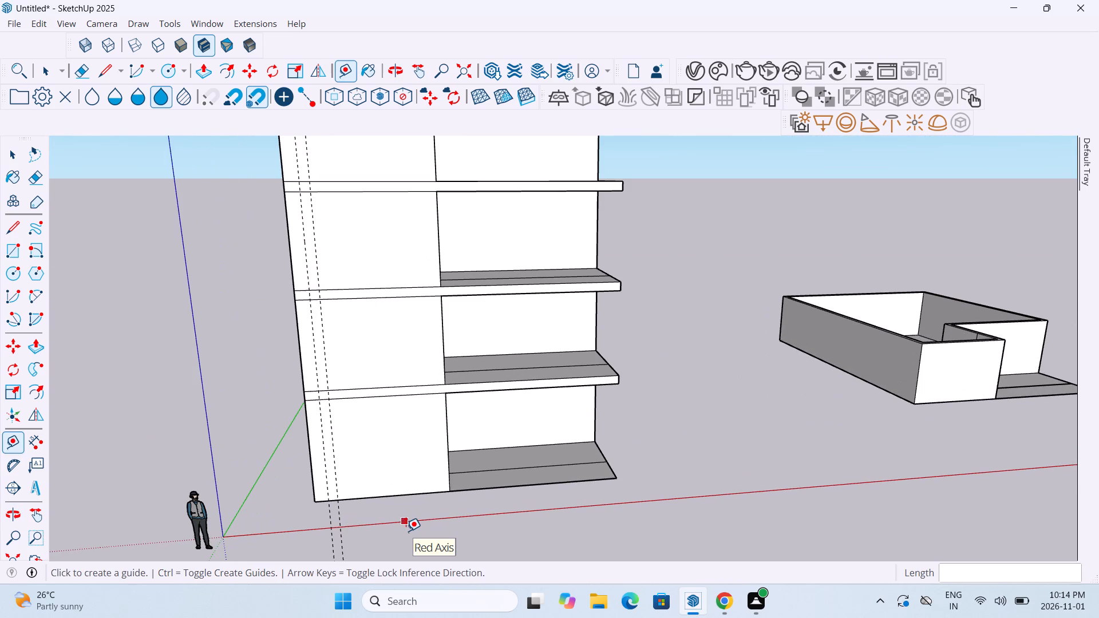
middle_drag(442, 502, 323, 492)
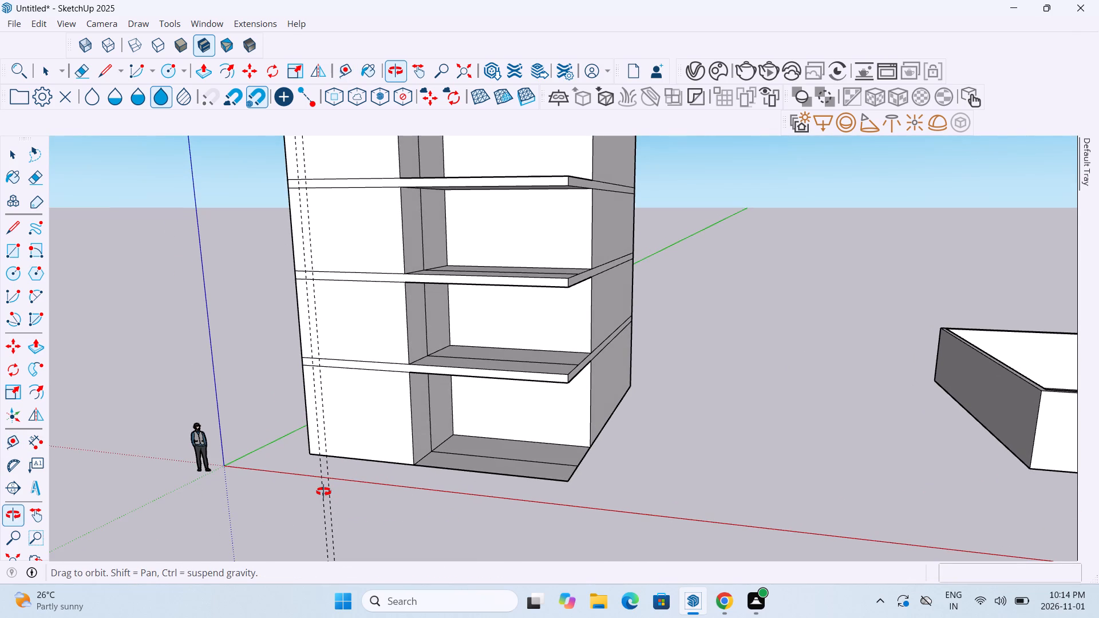
middle_drag(323, 492, 369, 560)
middle_drag(372, 512, 379, 522)
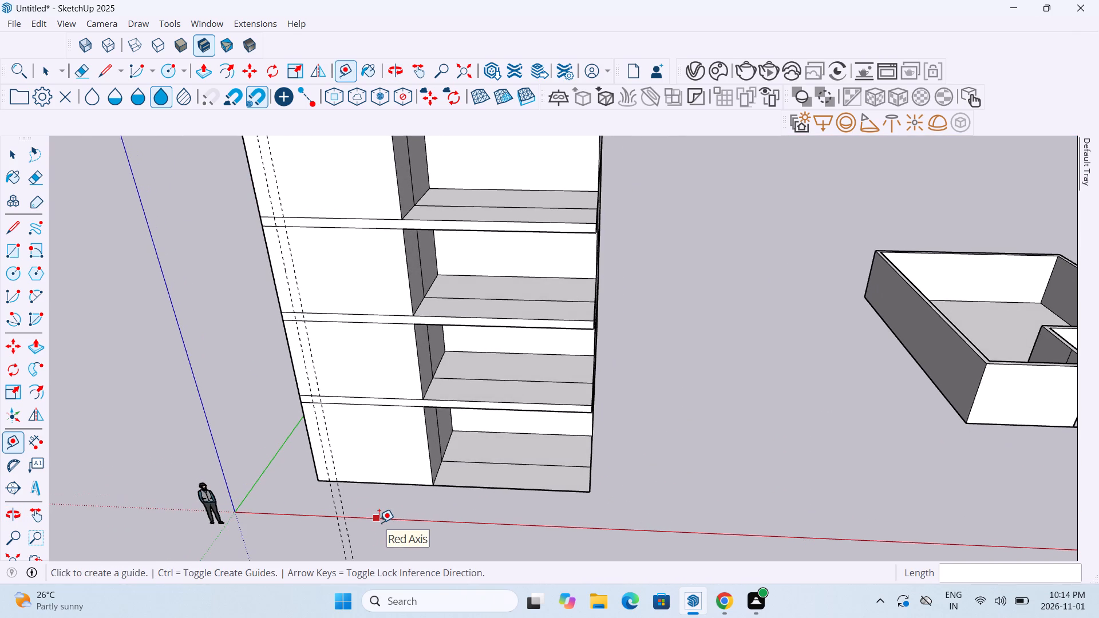
Draw a 4' deep strip outline on the ground from the front wall's outer corner, spanning the building's full front width of about 35'.
click(108, 71)
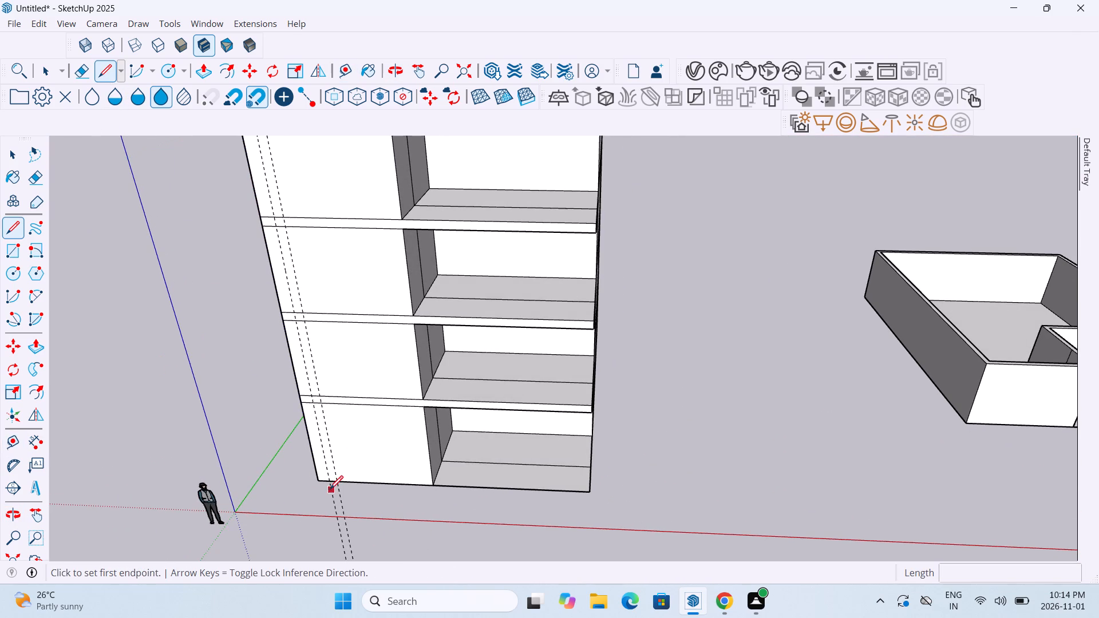
click(321, 481)
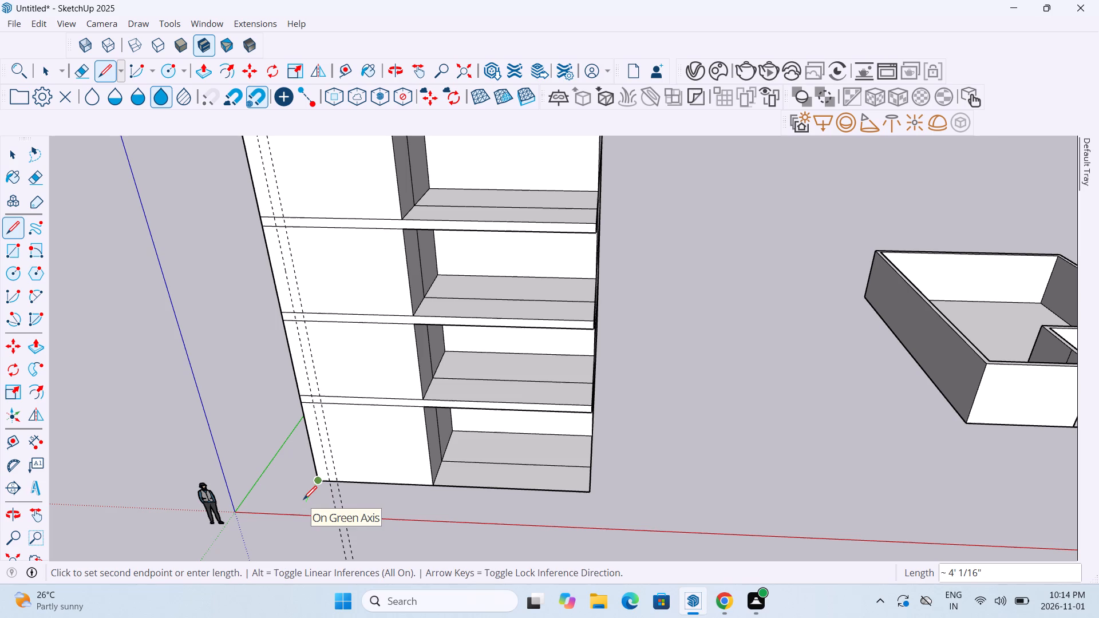
key(4)
key(apostrophe)
key(Return)
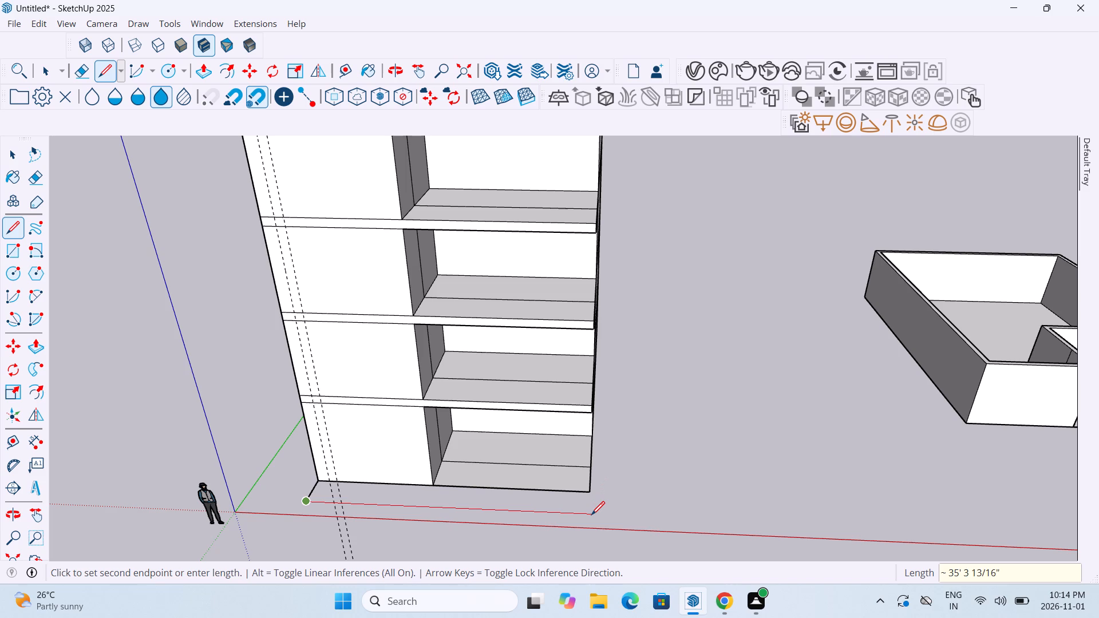
scroll(591, 517, up, 10)
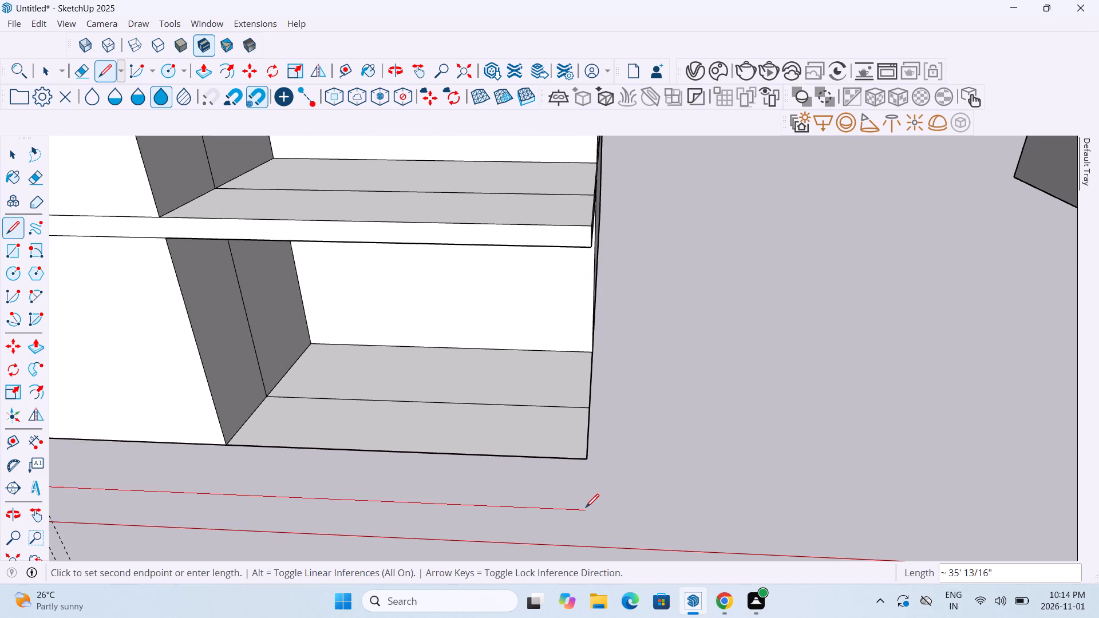
click(586, 517)
click(588, 464)
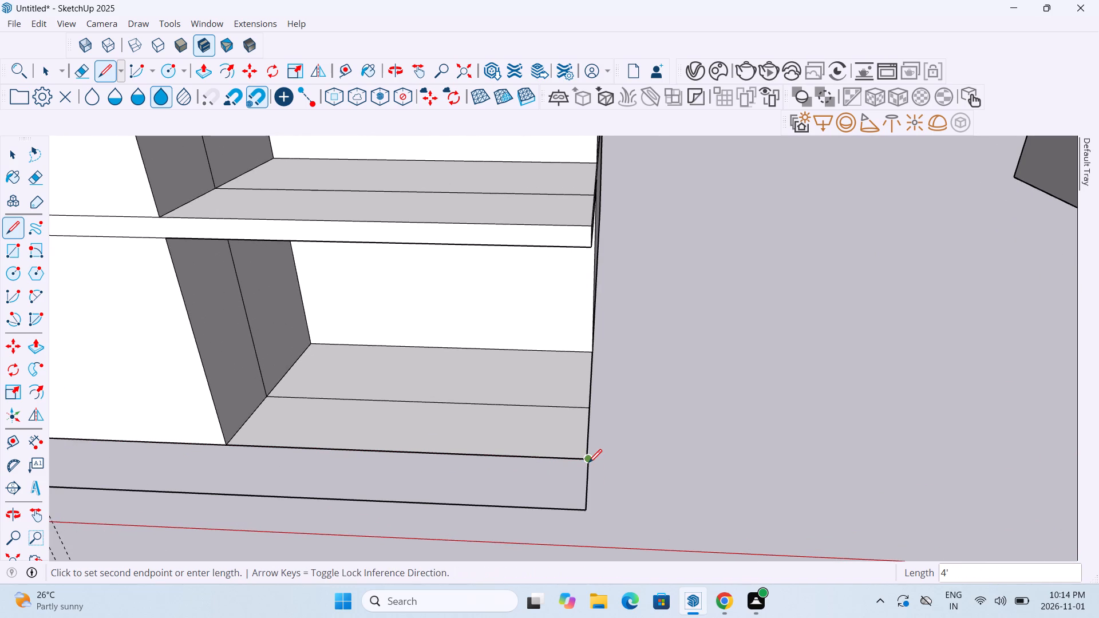
scroll(588, 464, down, 11)
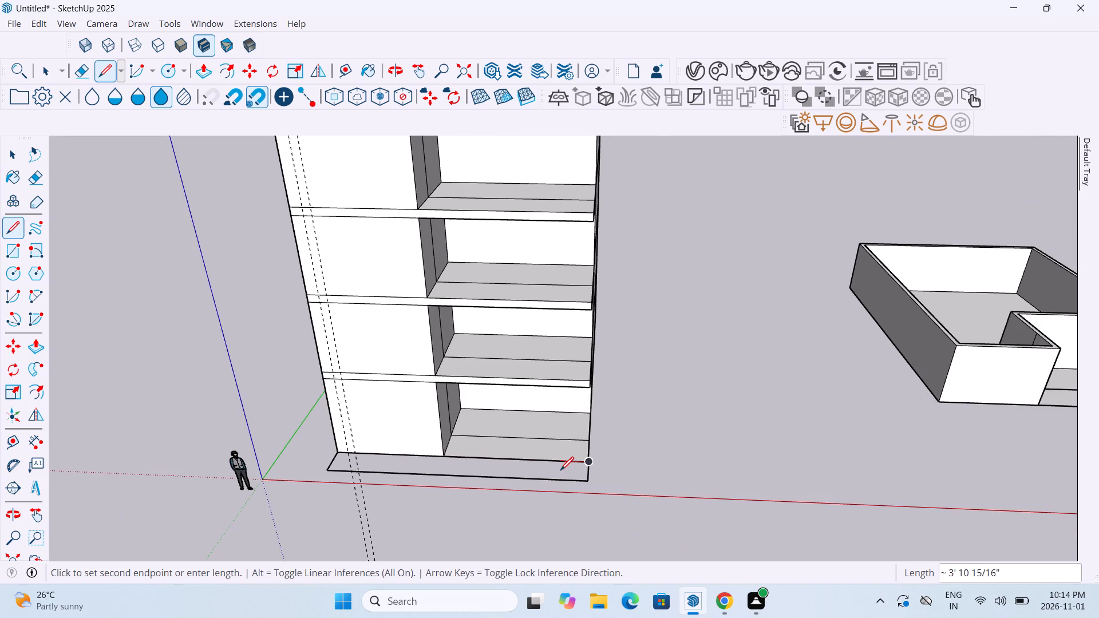
key(Escape)
Undo the strip's closing edge and redraw it from the ground floor's front corner to the strip's outer corner, forming a face.
middle_drag(485, 520, 493, 550)
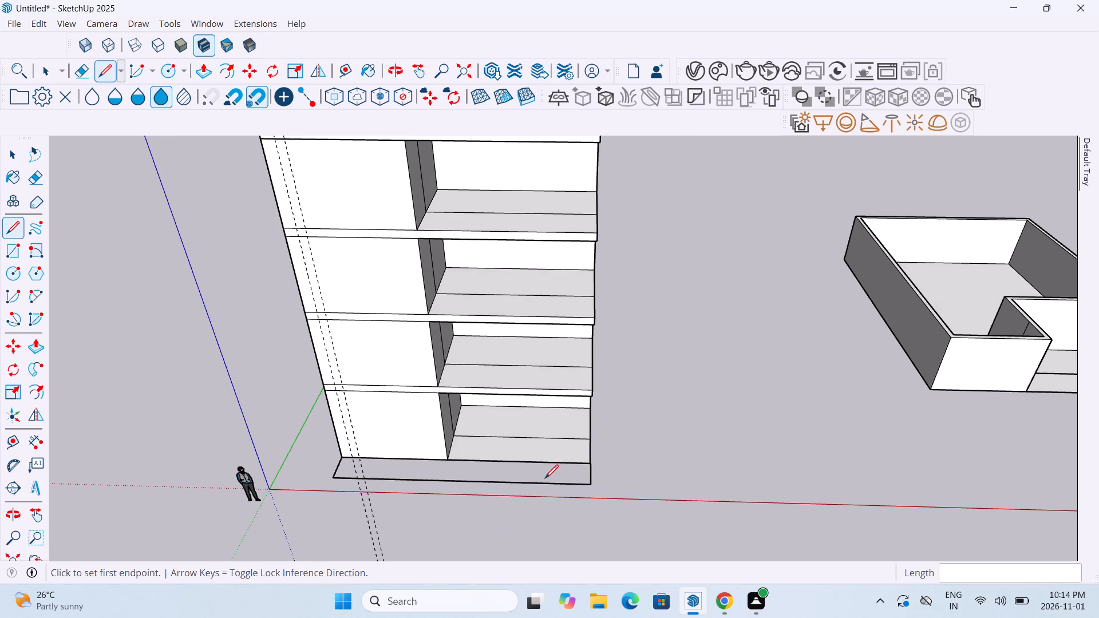
scroll(598, 464, up, 8)
scroll(595, 468, down, 1)
scroll(595, 468, up, 7)
middle_drag(595, 463, 595, 466)
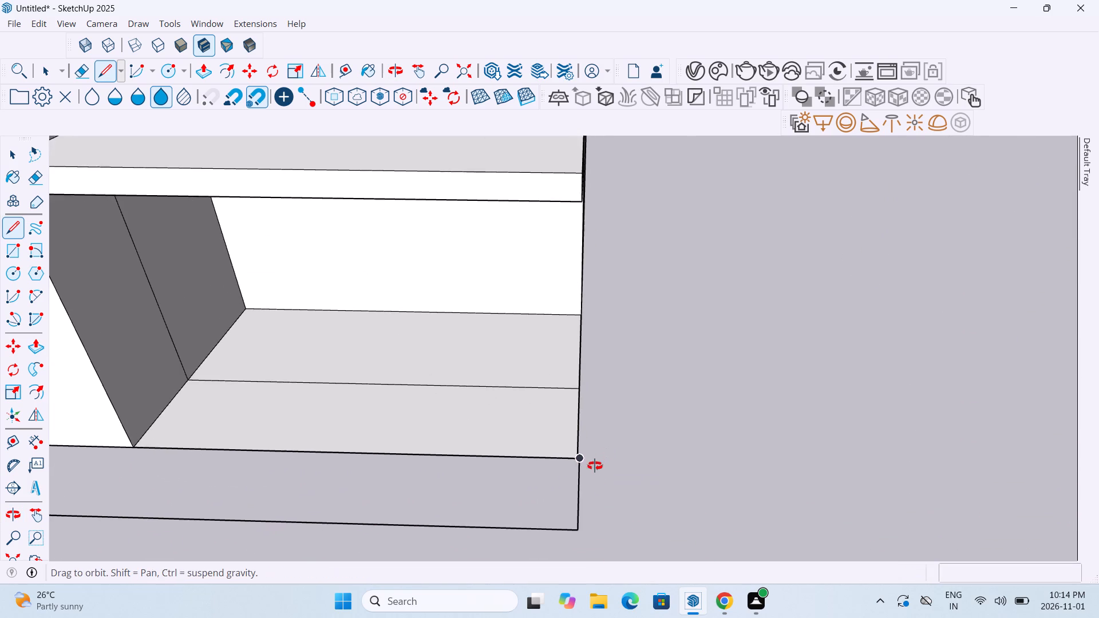
middle_drag(595, 466, 595, 487)
scroll(564, 465, up, 3)
key(ctrl+z)
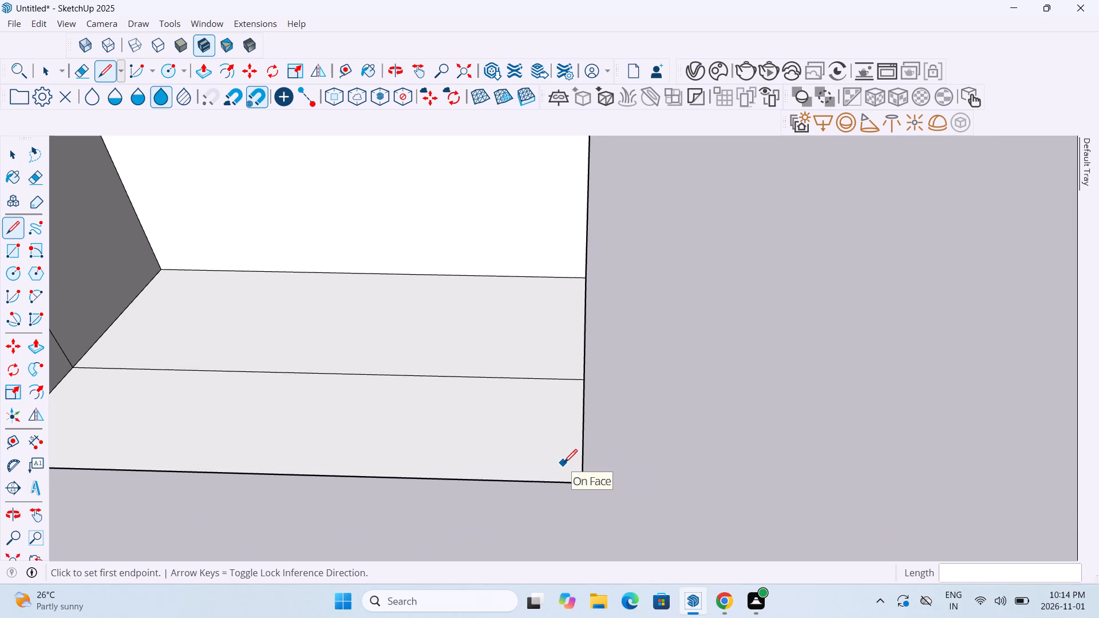
click(579, 482)
scroll(579, 514, down, 6)
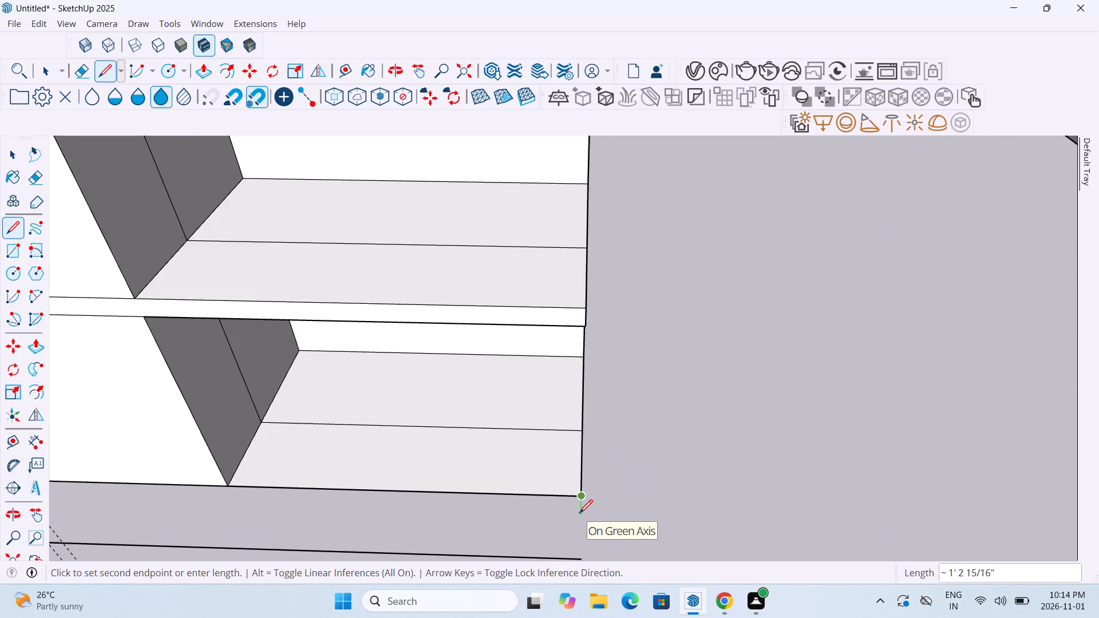
scroll(579, 514, down, 6)
click(579, 540)
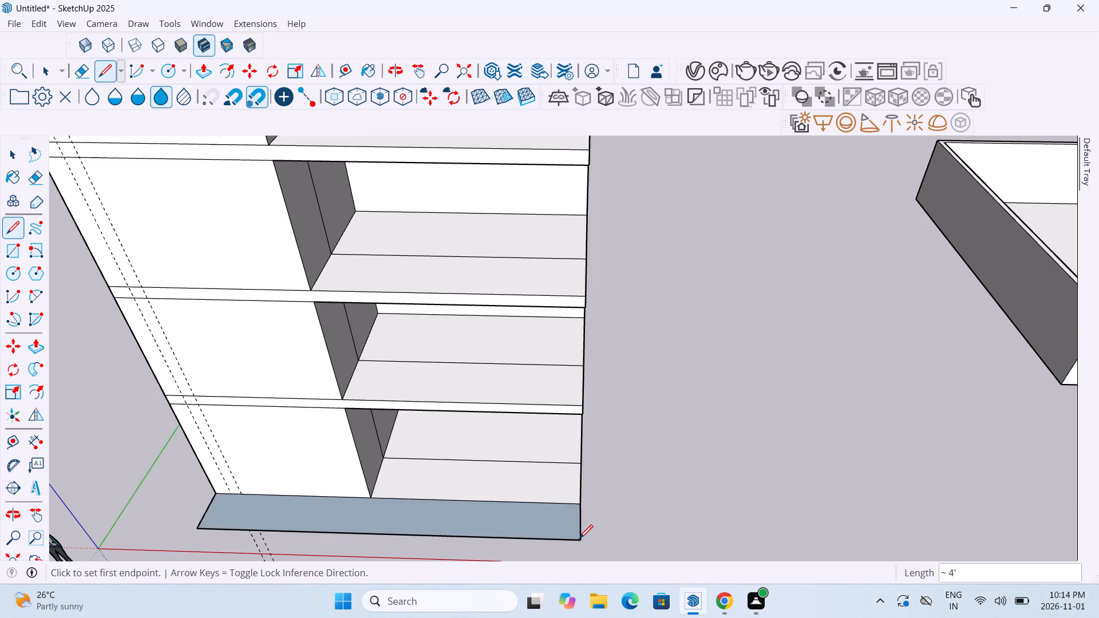
key(Escape)
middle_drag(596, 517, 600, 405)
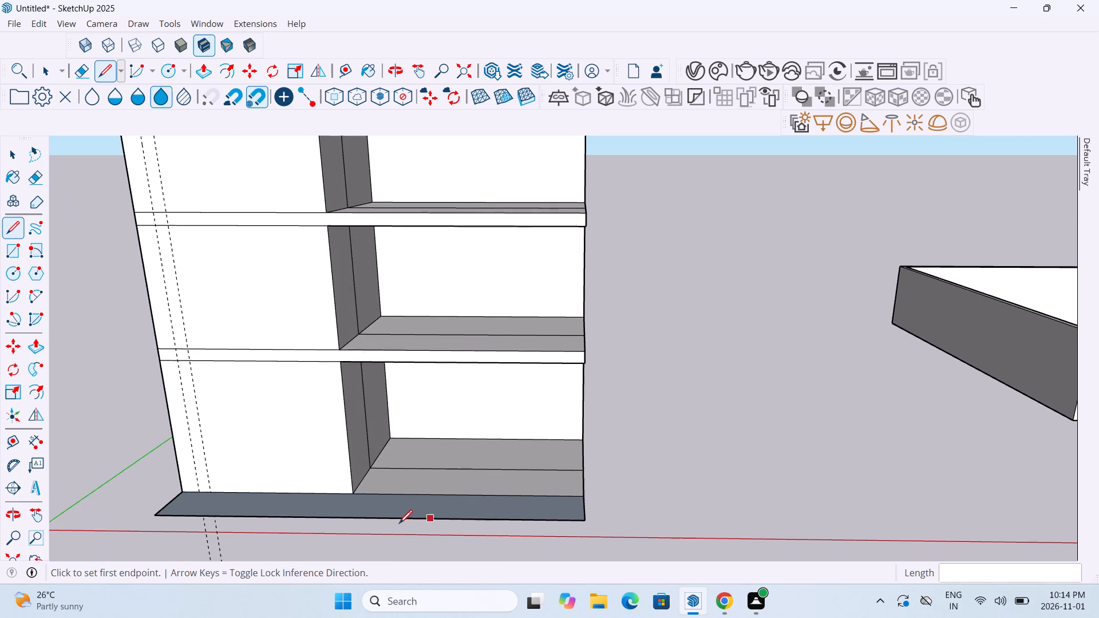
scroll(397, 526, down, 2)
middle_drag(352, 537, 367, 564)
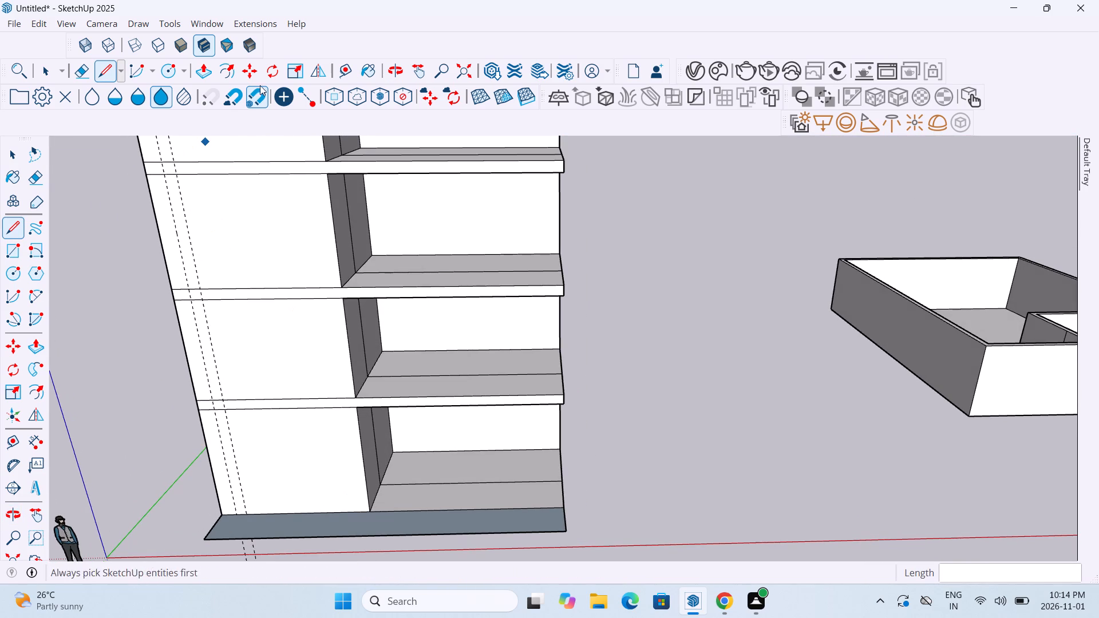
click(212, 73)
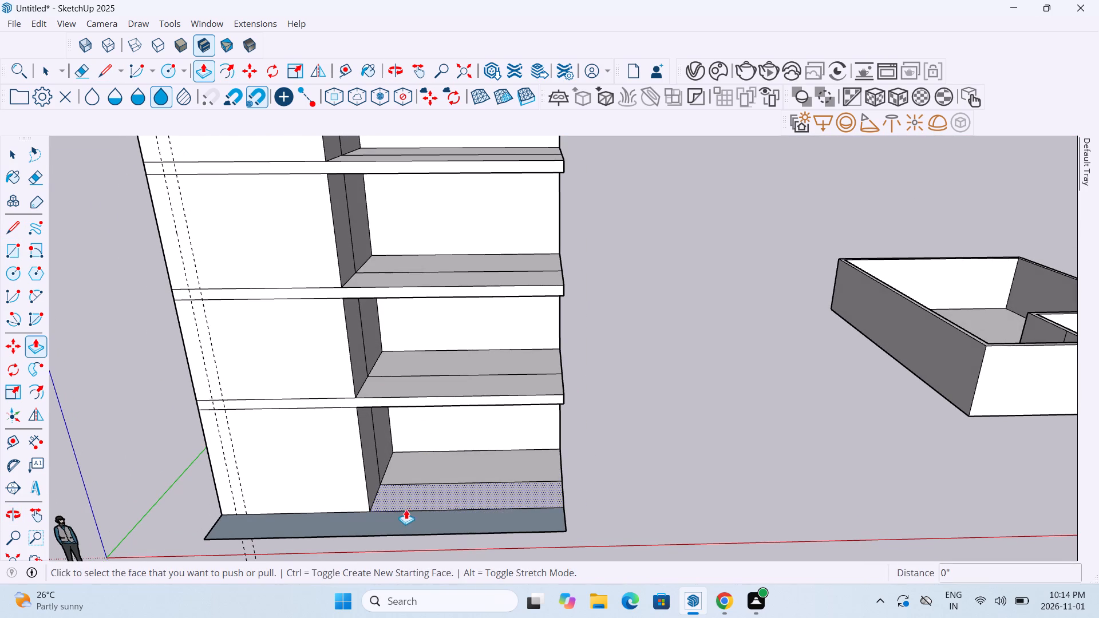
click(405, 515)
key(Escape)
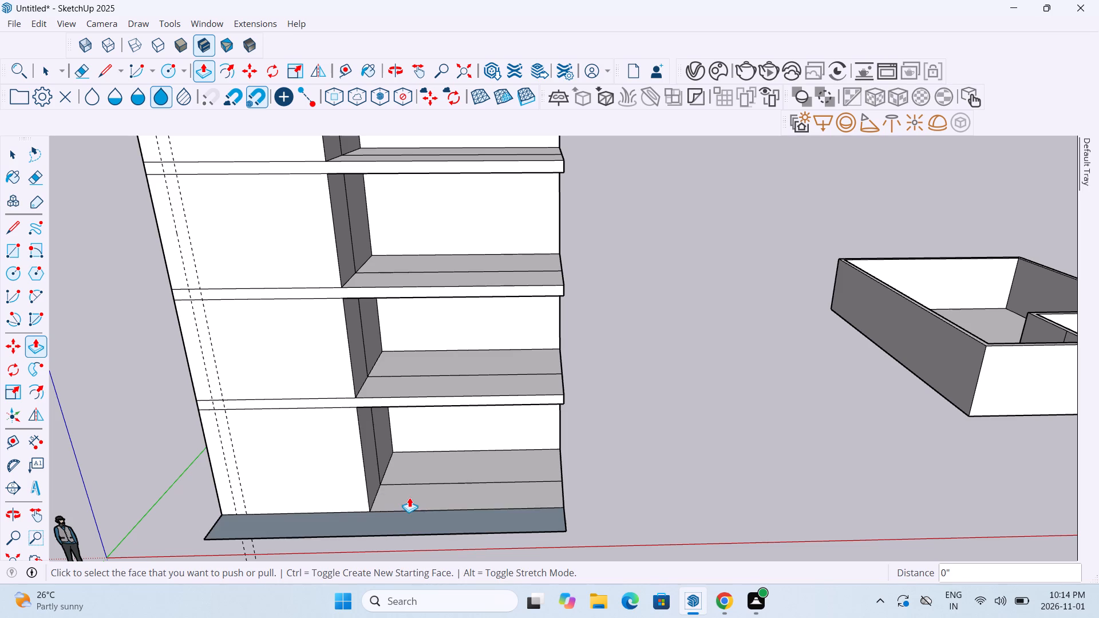
Place a horizontal guide line 5' above the bottom edge of the ground floor's front wall.
middle_drag(401, 508, 406, 480)
scroll(406, 480, down, 3)
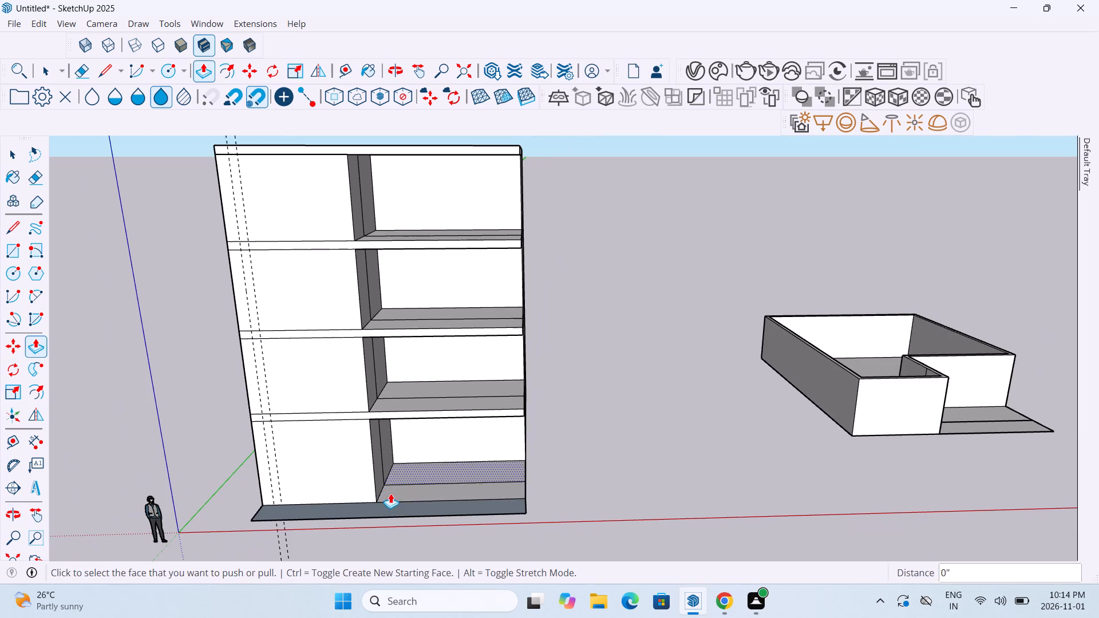
middle_drag(383, 500, 406, 523)
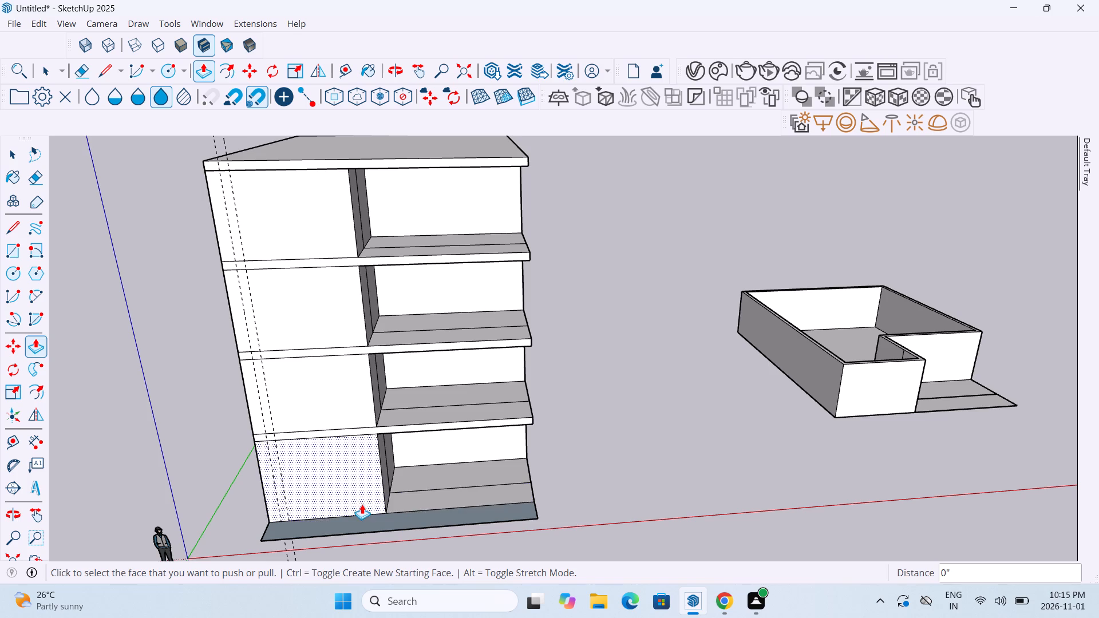
middle_drag(362, 504, 397, 410)
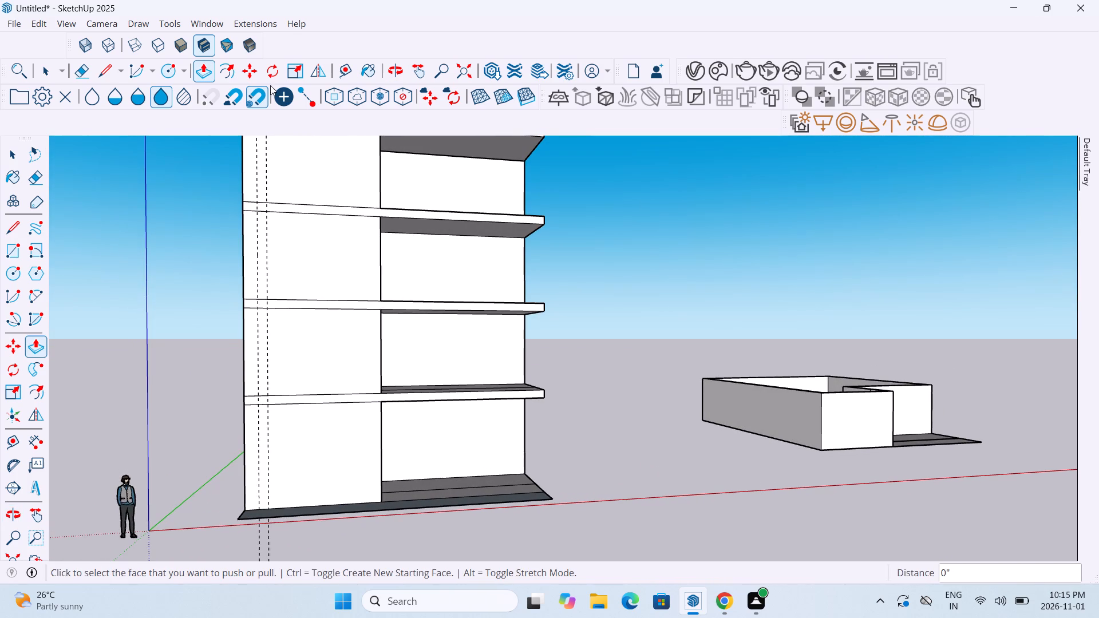
click(349, 73)
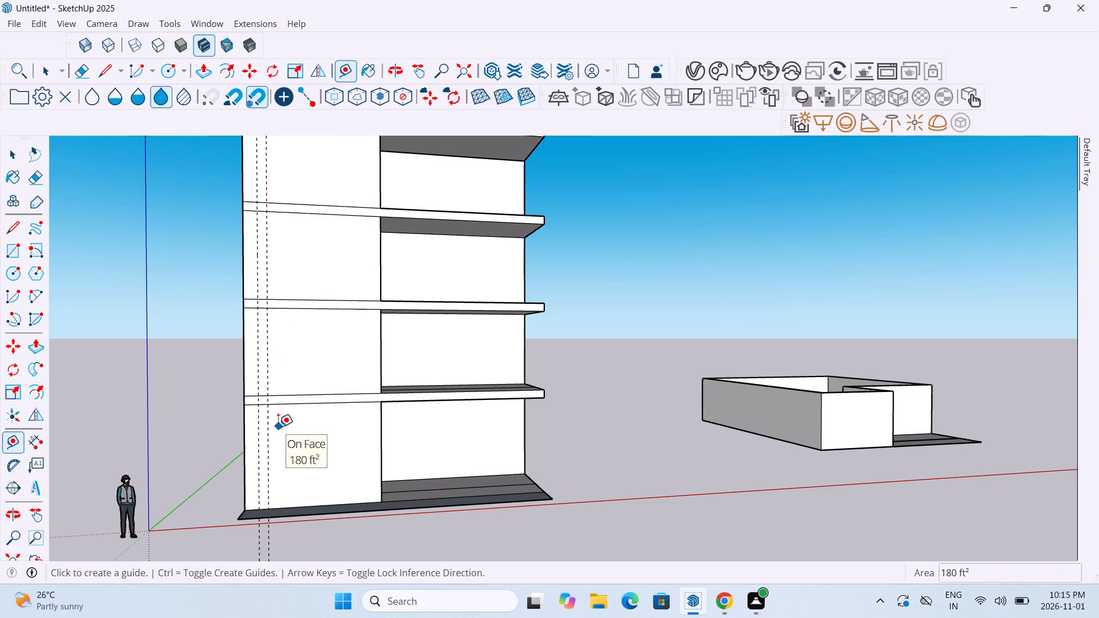
scroll(291, 505, up, 3)
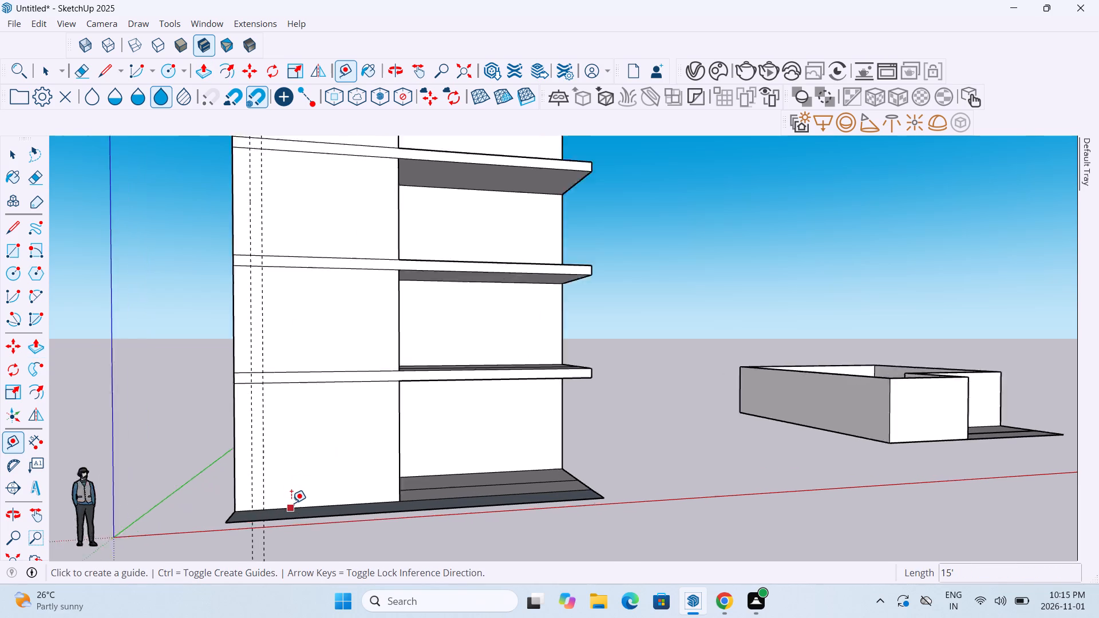
scroll(291, 503, up, 7)
click(293, 512)
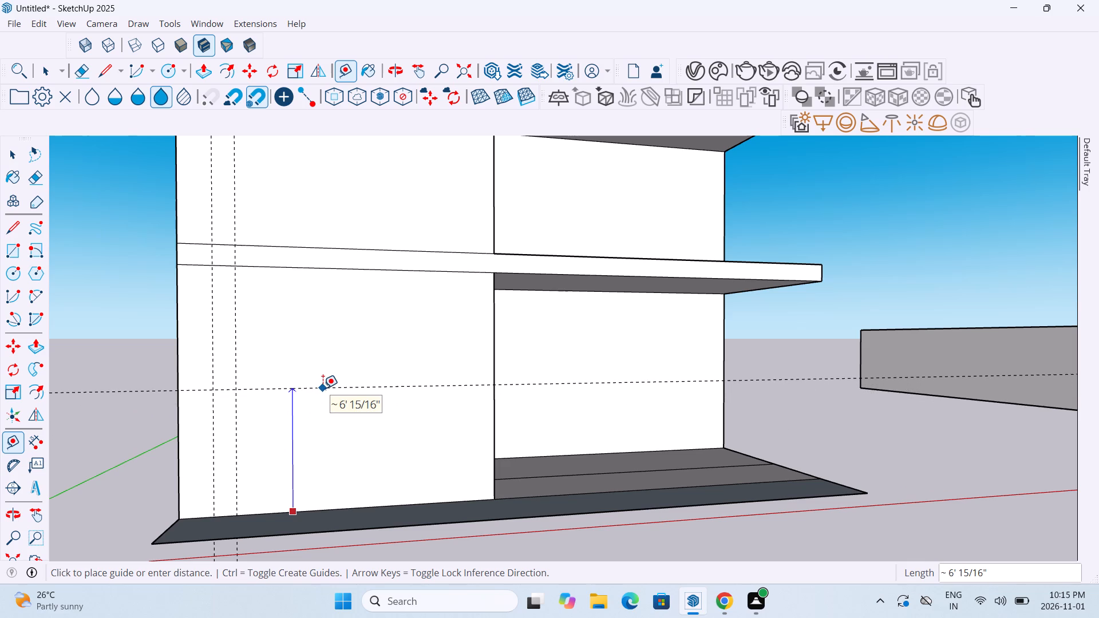
key(5)
key(apostrophe)
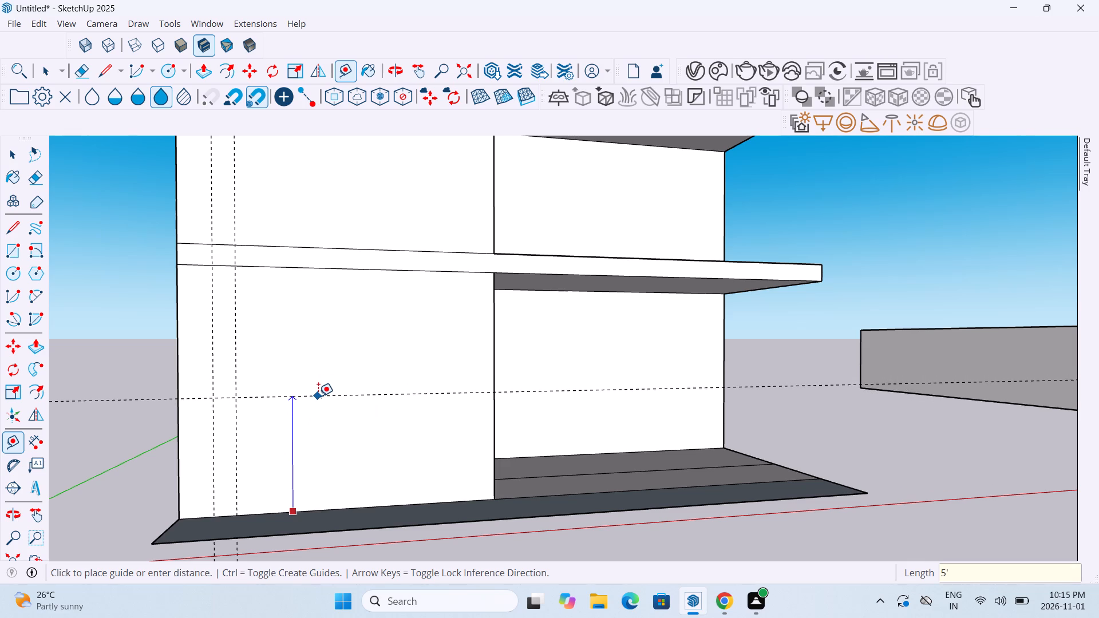
key(Return)
Offset a second horizontal guide line 1.5' above the 5' guide on the ground floor's front wall.
middle_drag(547, 538, 508, 500)
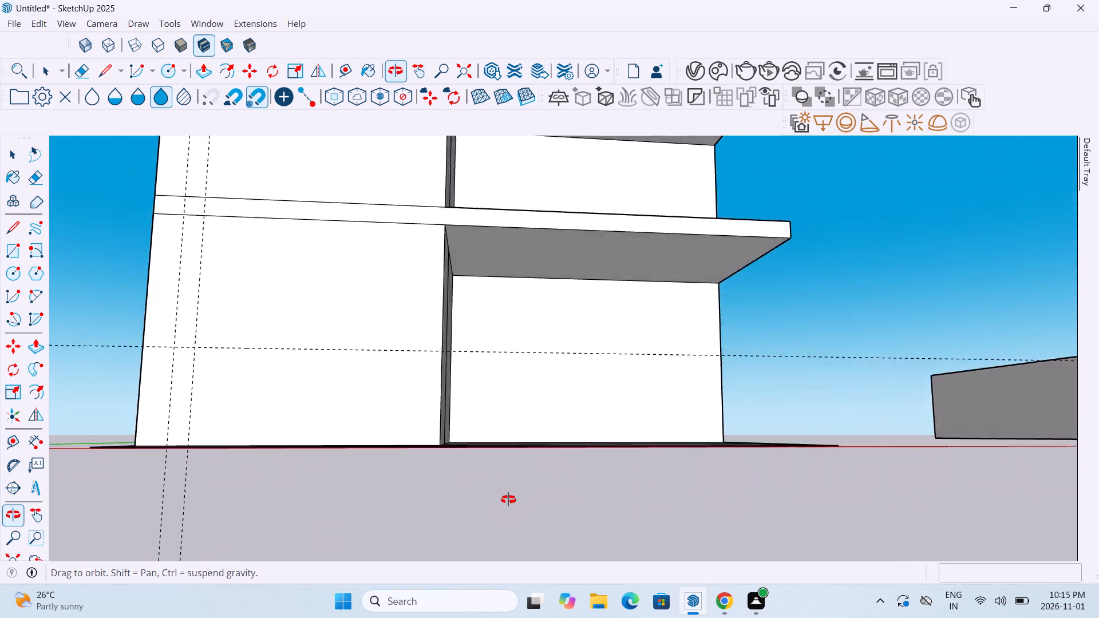
middle_drag(508, 500, 517, 513)
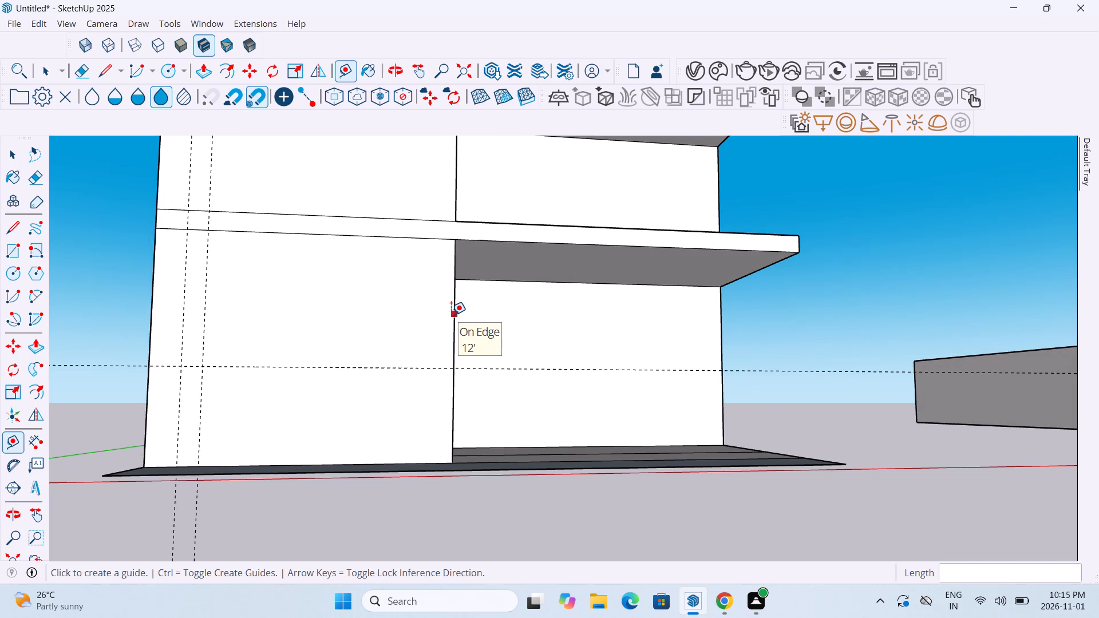
scroll(451, 315, down, 4)
scroll(451, 315, up, 5)
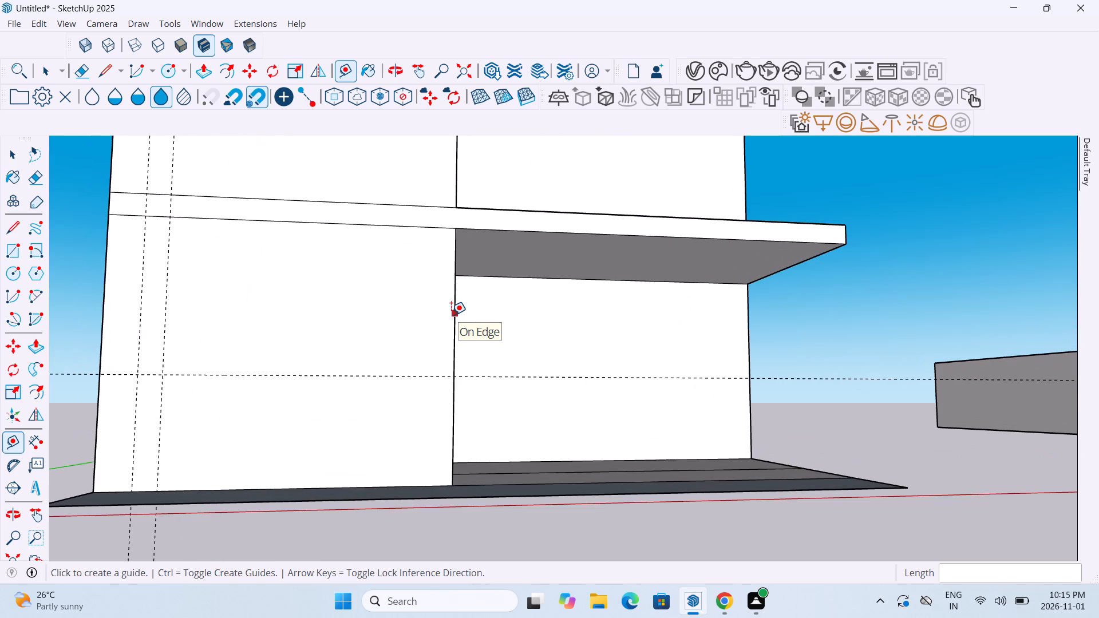
click(416, 375)
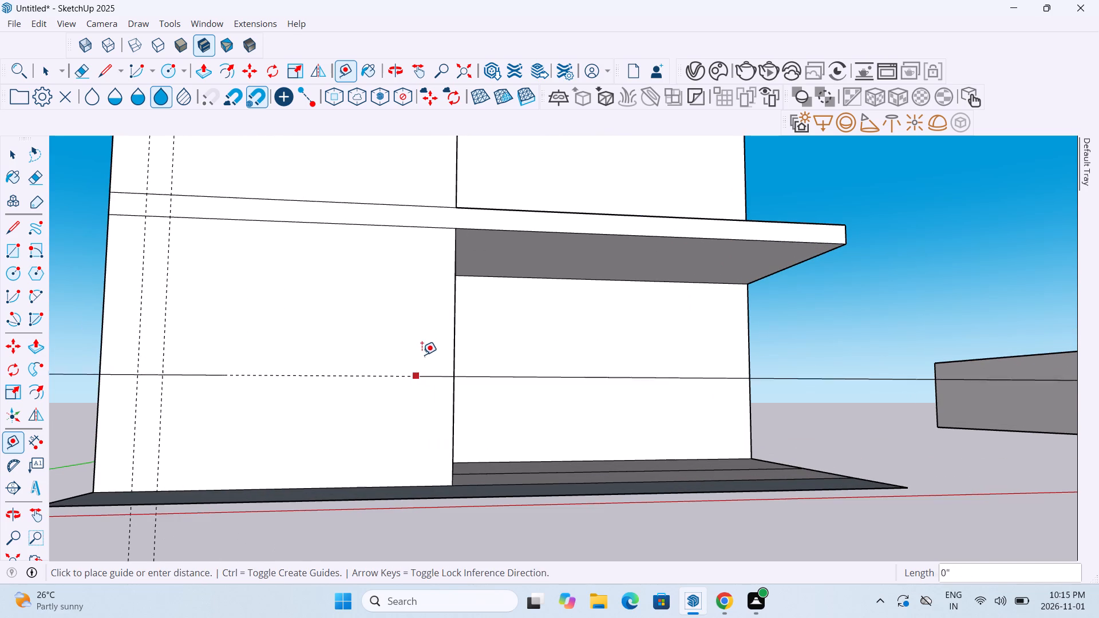
text(1.5')
key(Return)
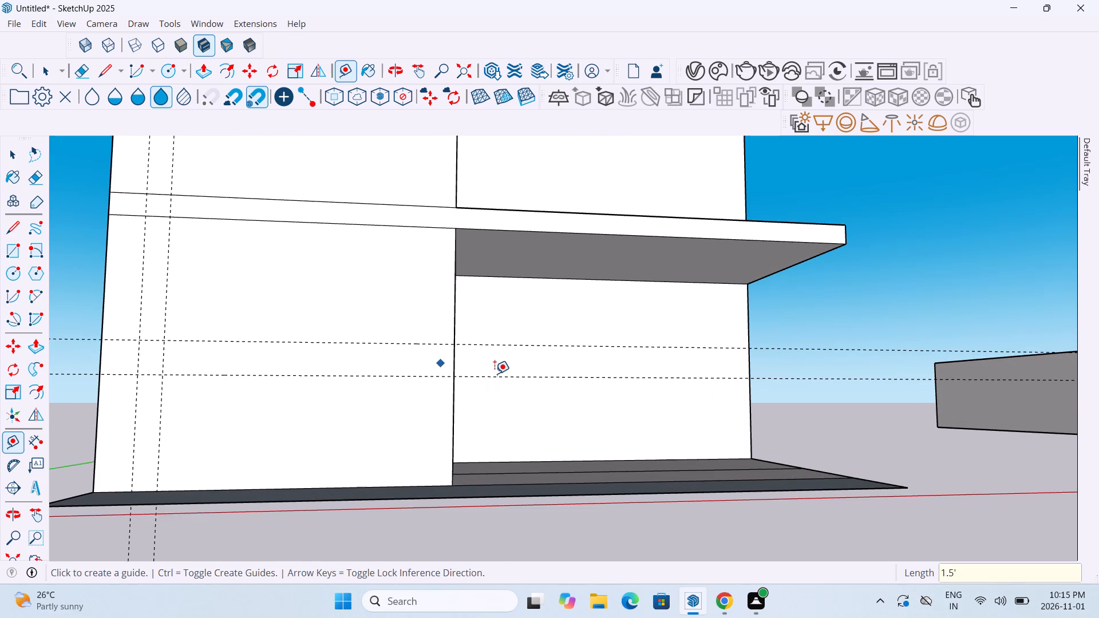
Examine the ground floor's front wall, recessed porch floor and ground strip from several distances and angles.
middle_drag(335, 370, 336, 378)
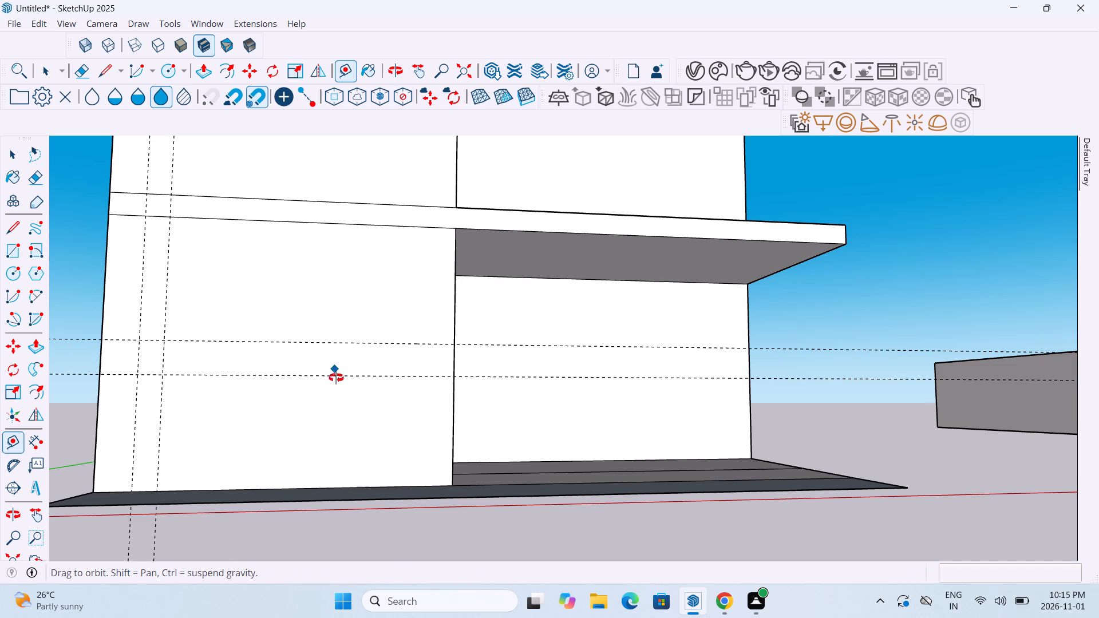
middle_drag(336, 378, 338, 423)
scroll(338, 423, down, 4)
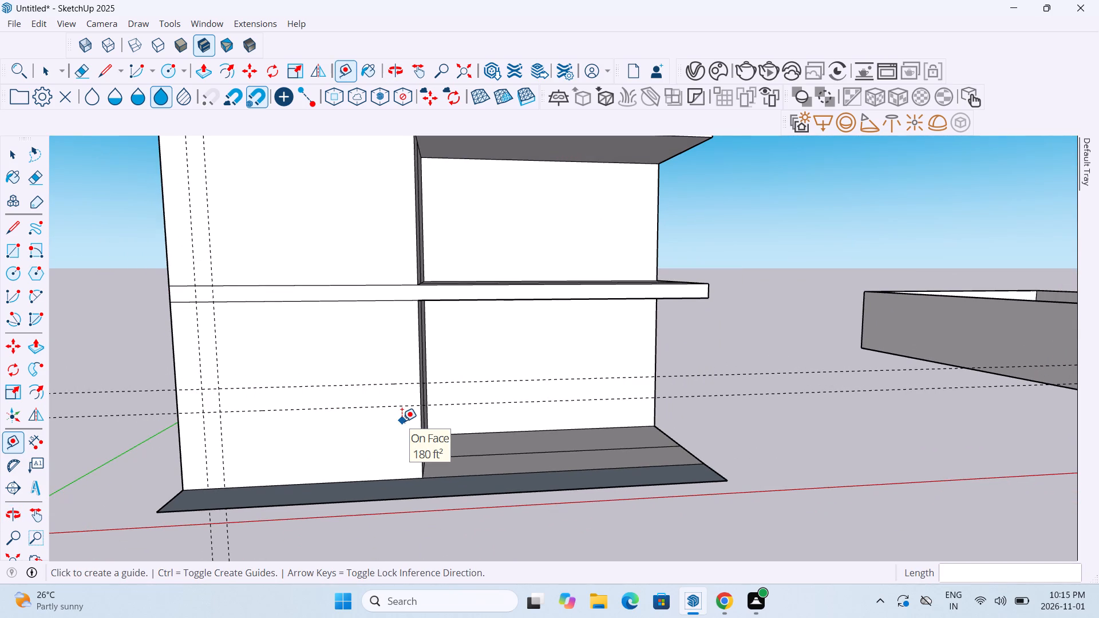
scroll(500, 426, down, 4)
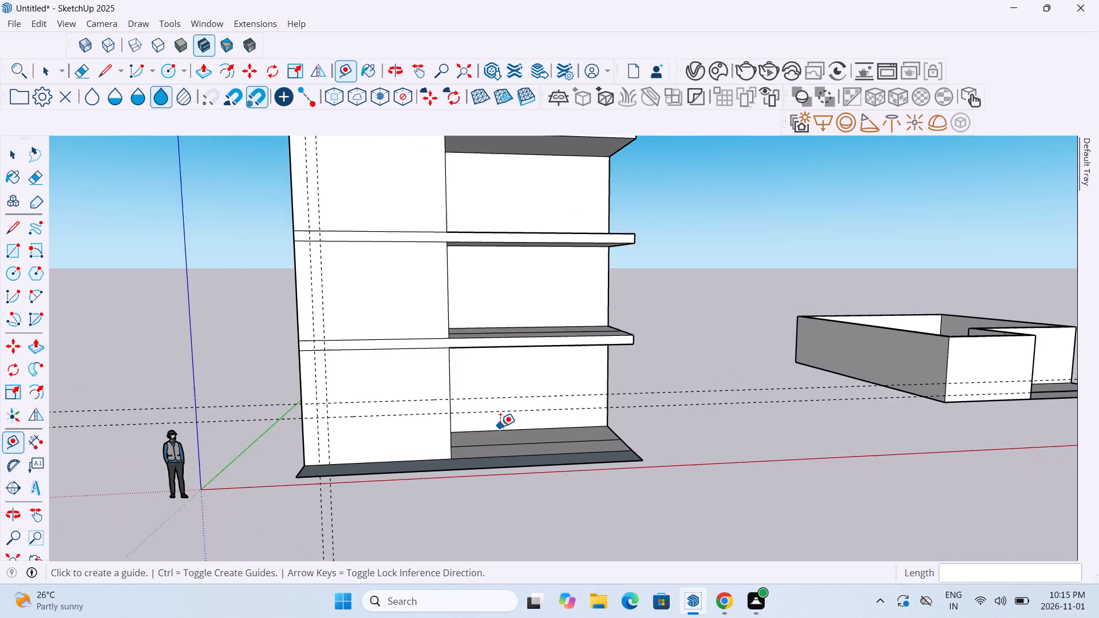
scroll(500, 426, up, 4)
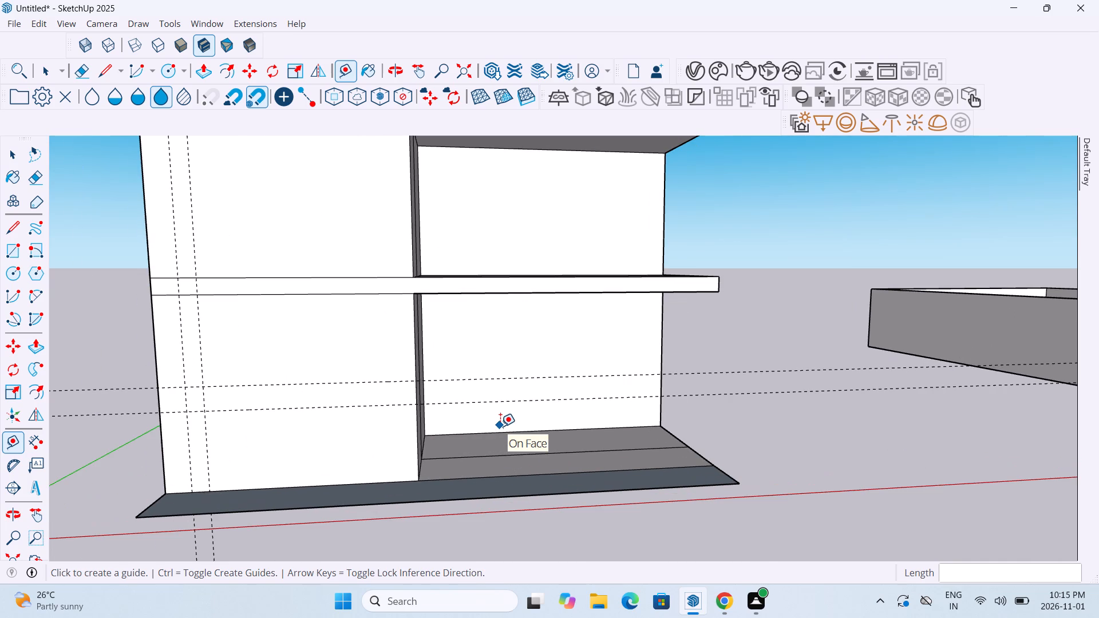
scroll(500, 426, down, 3)
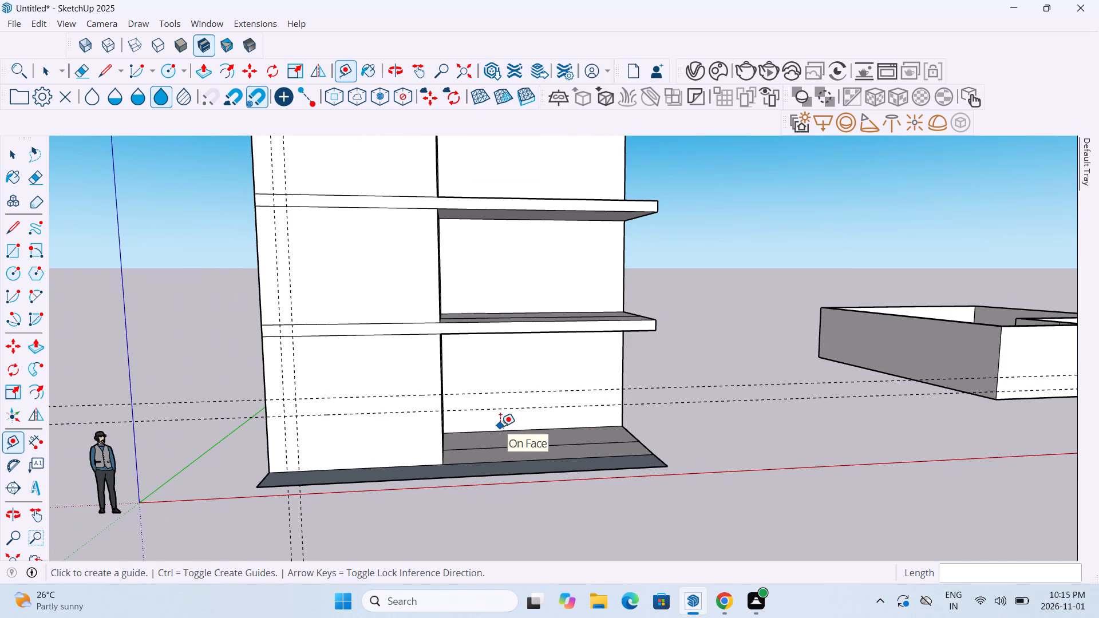
middle_drag(496, 443, 493, 514)
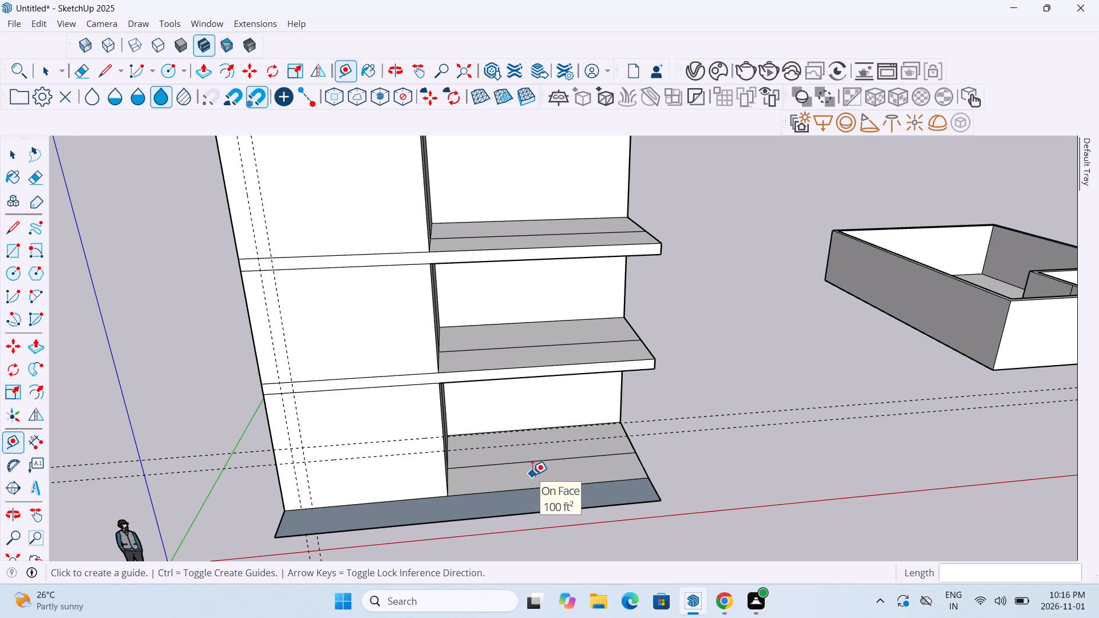
middle_drag(543, 474, 505, 528)
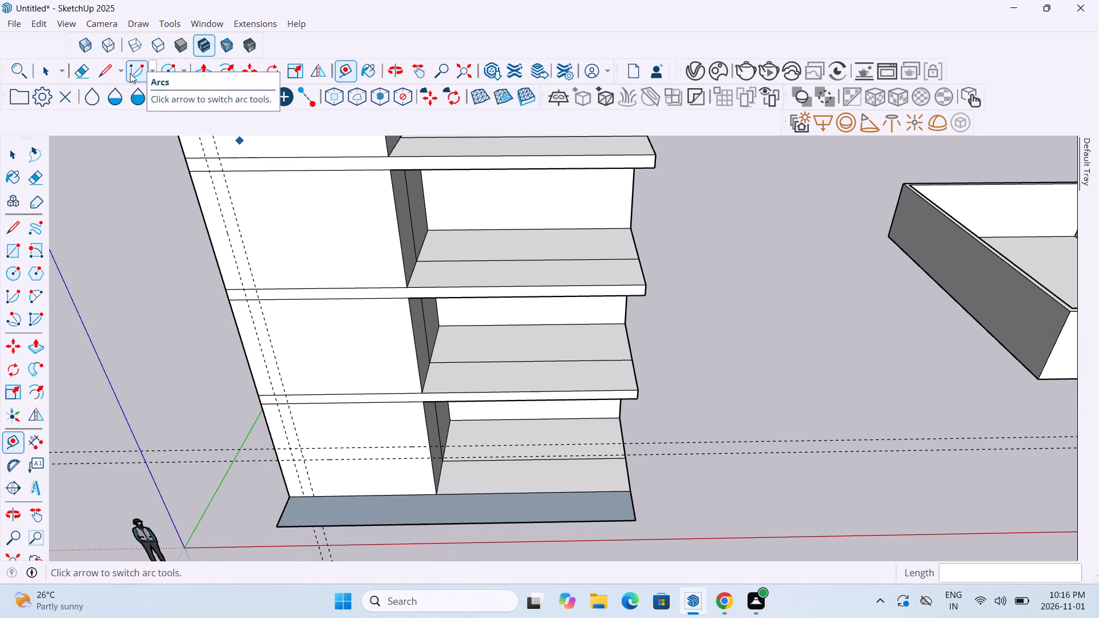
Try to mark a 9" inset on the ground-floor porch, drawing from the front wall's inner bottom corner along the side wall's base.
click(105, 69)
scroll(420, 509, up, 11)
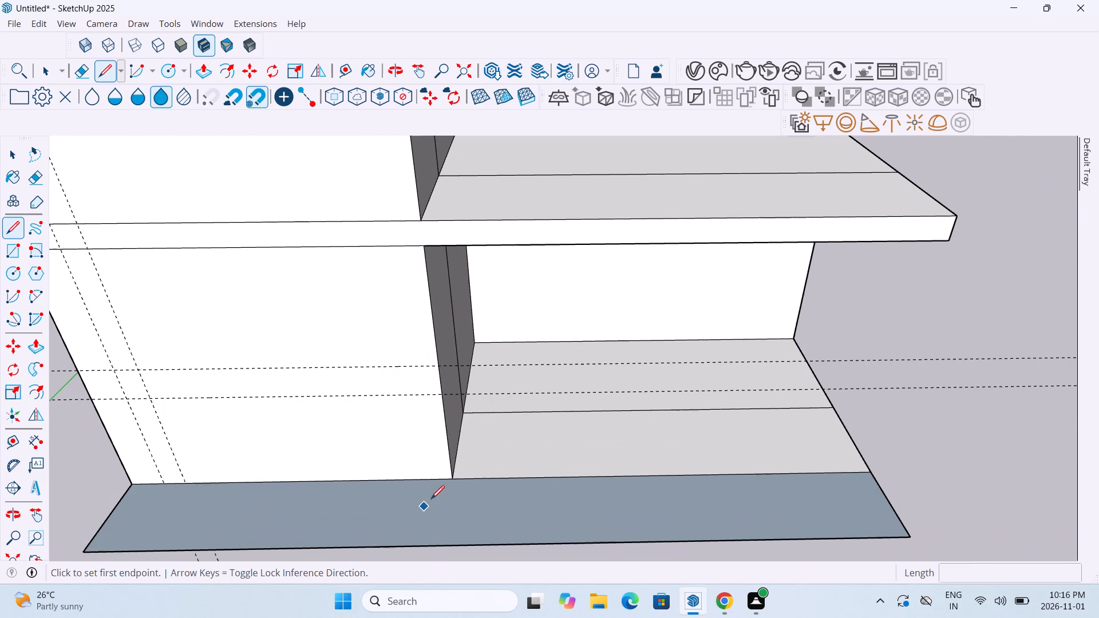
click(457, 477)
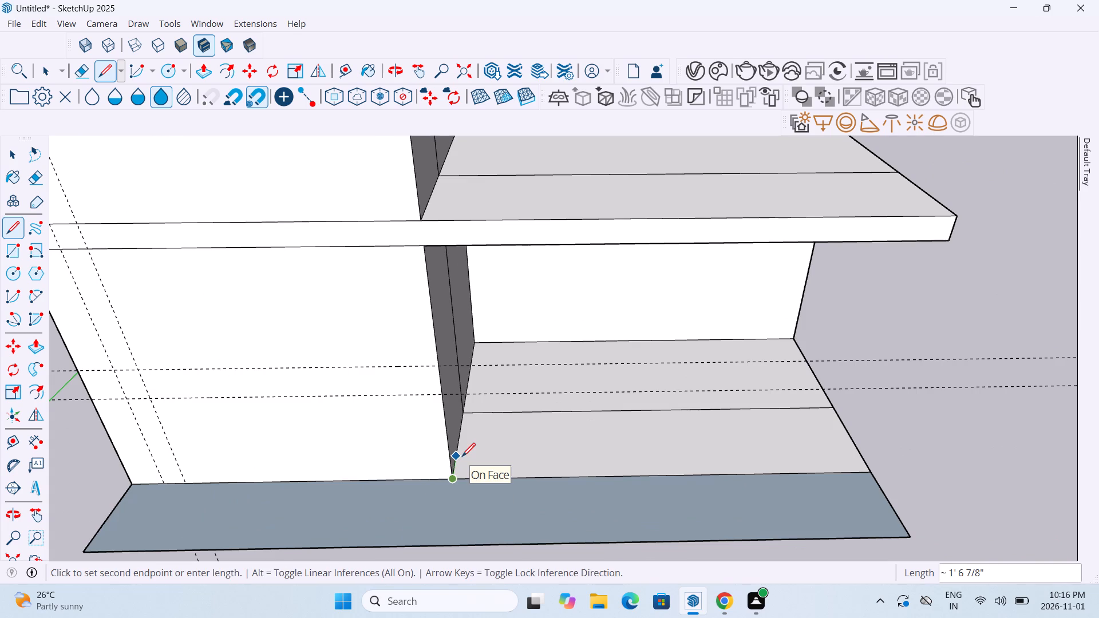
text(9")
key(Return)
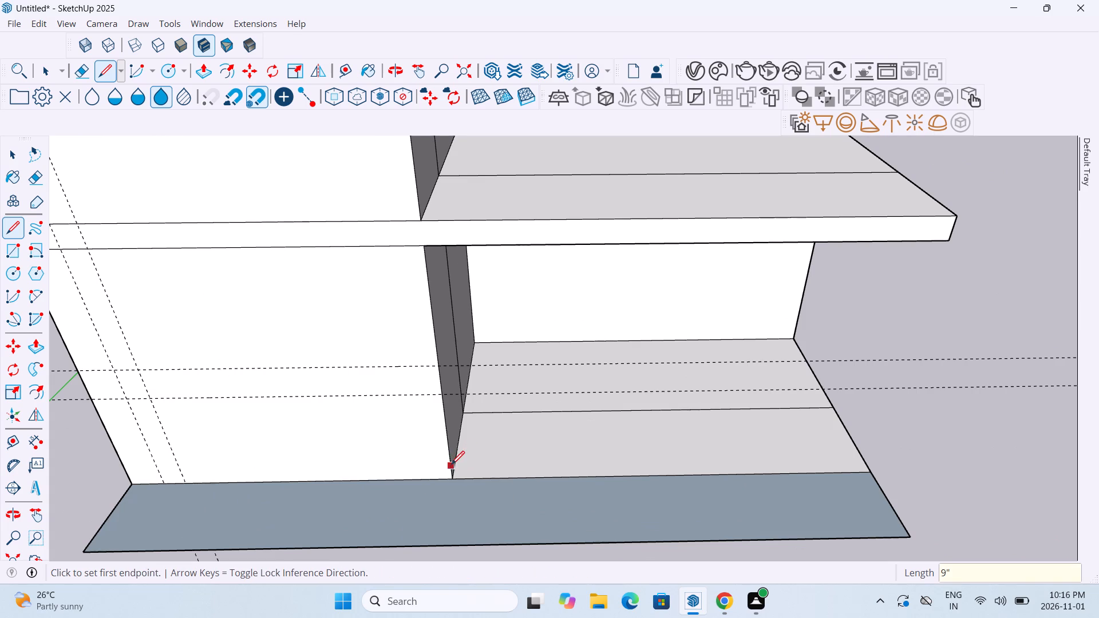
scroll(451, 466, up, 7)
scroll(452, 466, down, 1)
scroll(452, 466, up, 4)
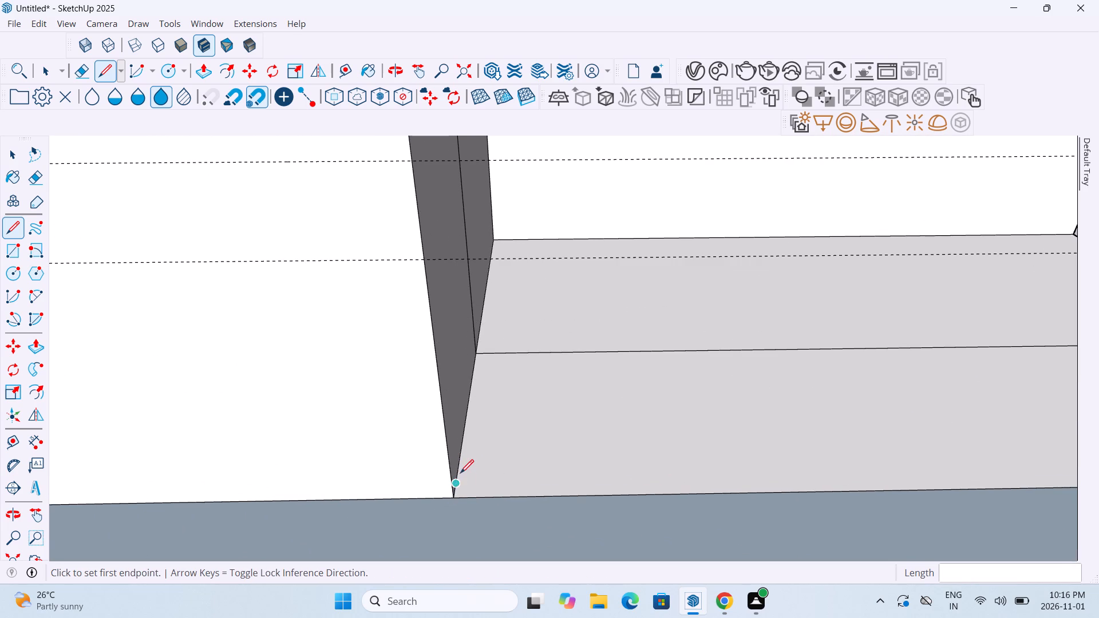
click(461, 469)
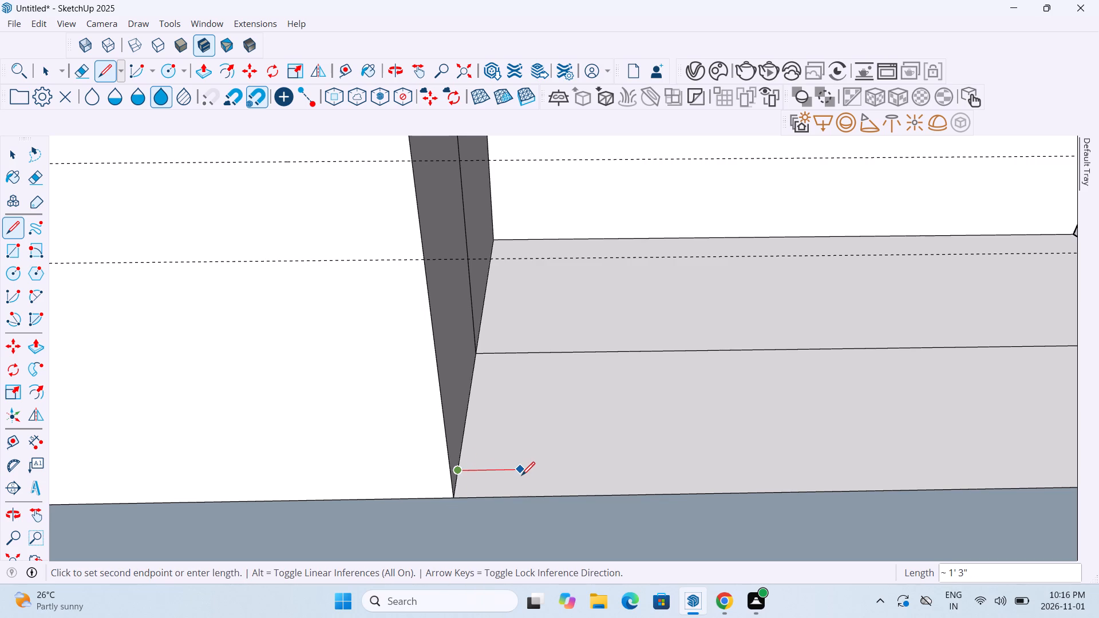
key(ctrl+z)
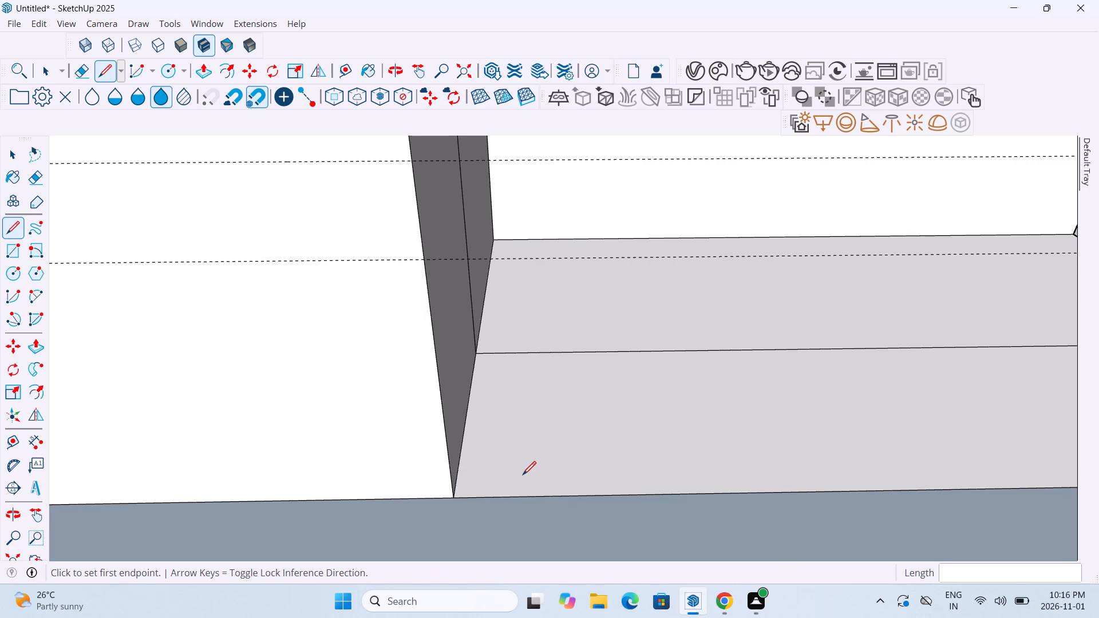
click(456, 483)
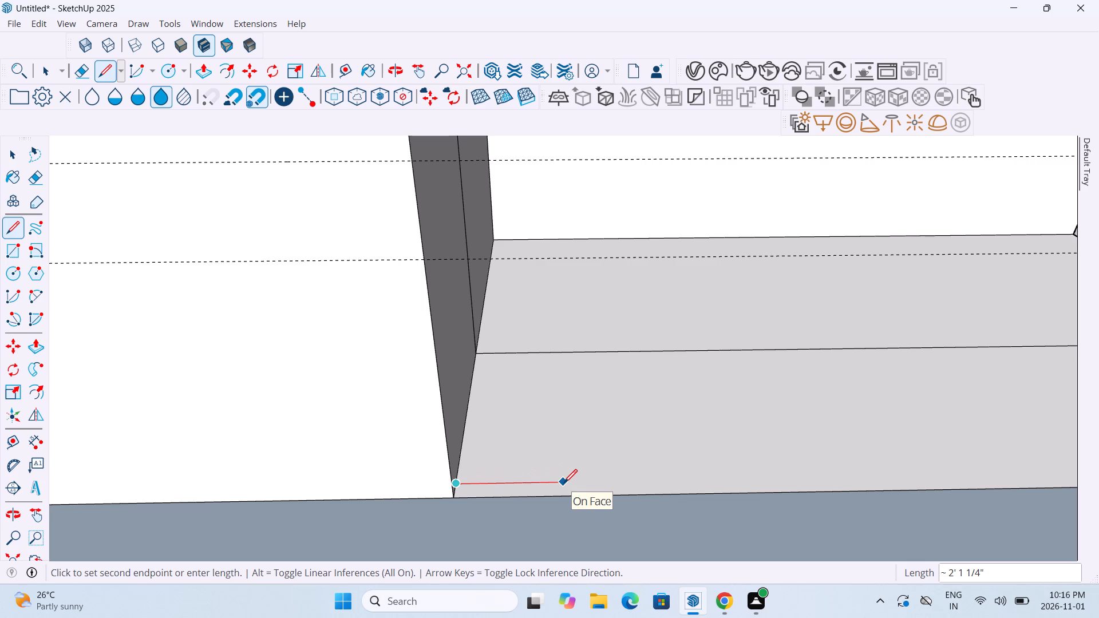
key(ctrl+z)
Offset the outline of the ground-floor porch's front floor strip inward by 9".
middle_drag(536, 505, 520, 544)
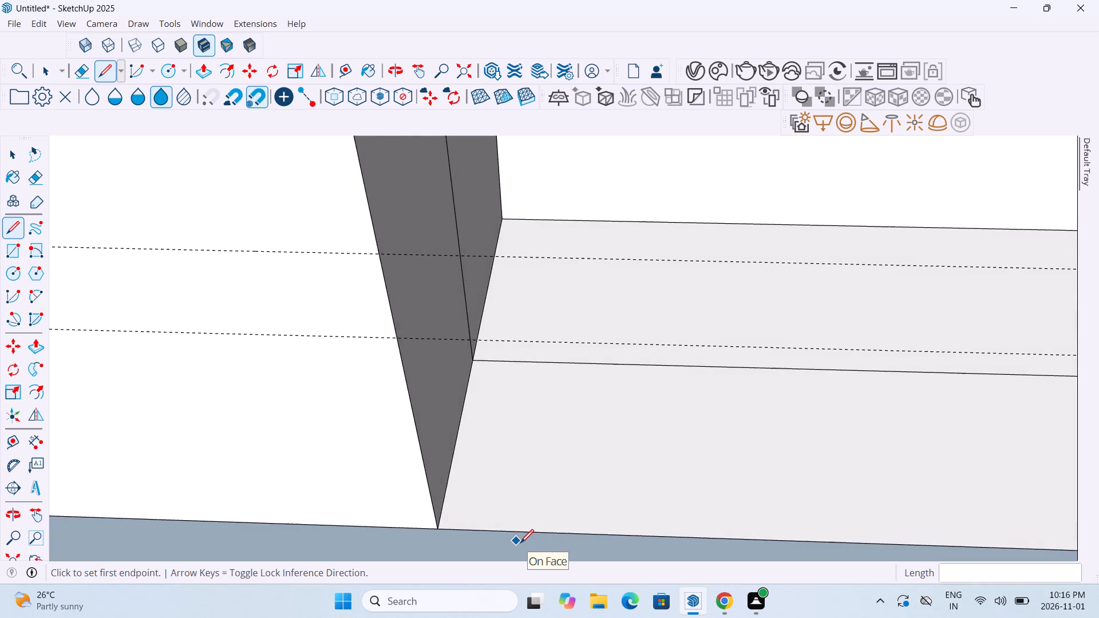
scroll(520, 544, down, 3)
middle_drag(563, 535, 584, 496)
click(219, 77)
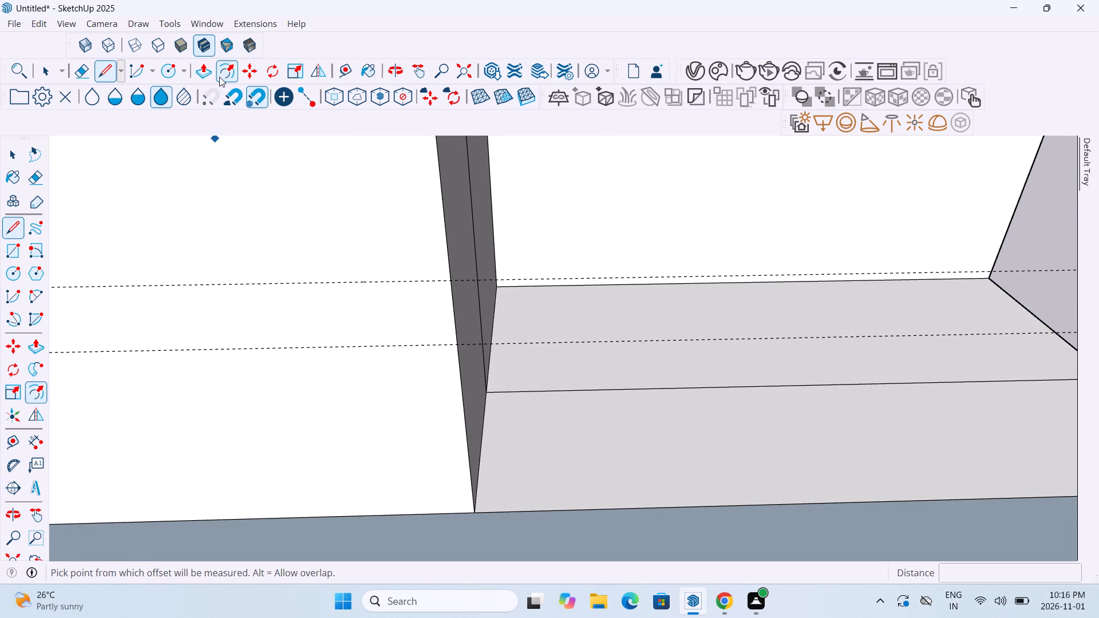
click(643, 481)
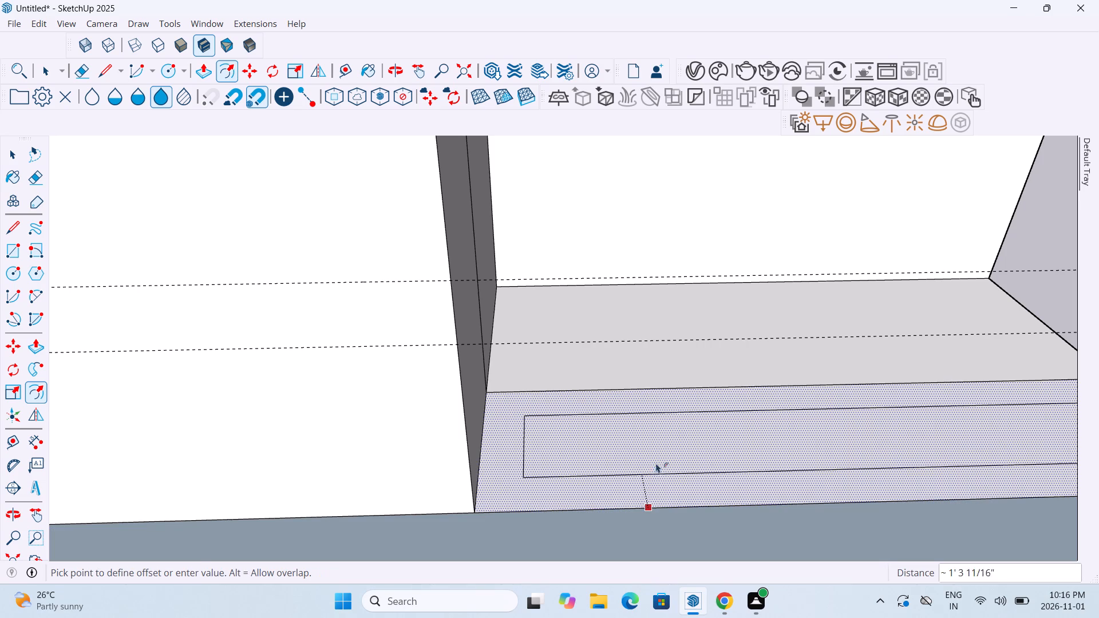
text(9")
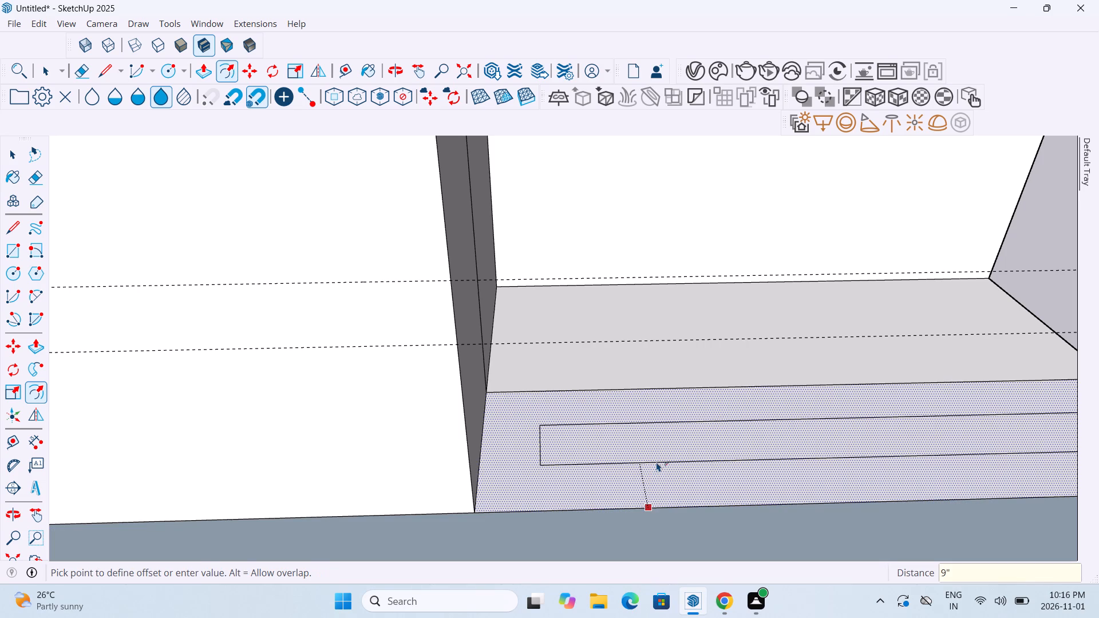
key(Return)
scroll(656, 516, down, 4)
middle_drag(681, 545, 673, 579)
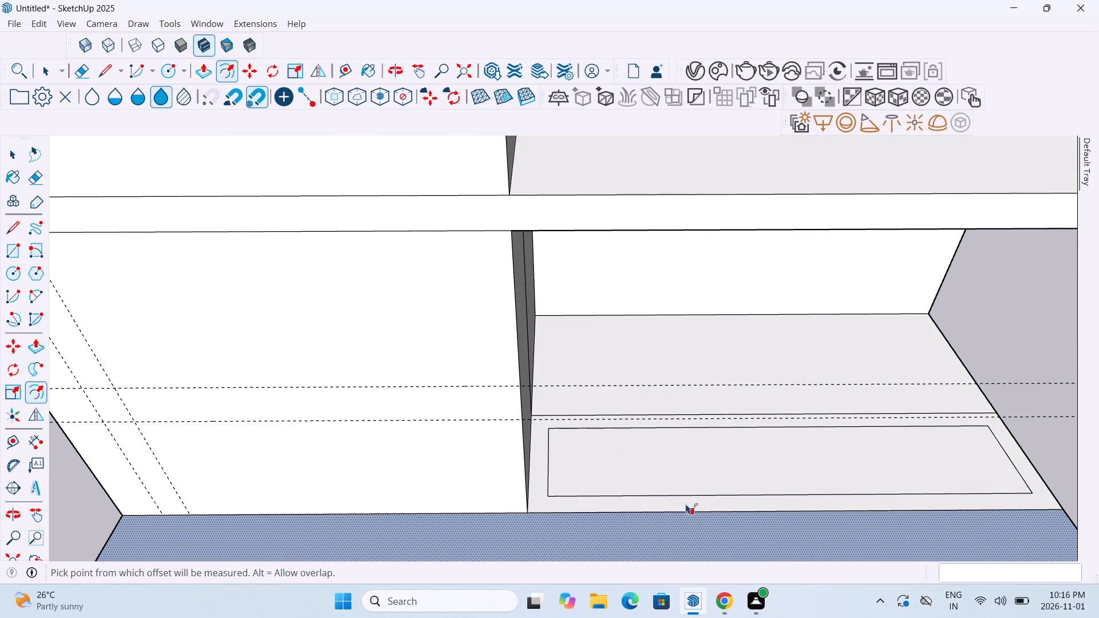
Examine the ground-floor porch's inset outline and the building's front from farther away and several angles.
scroll(630, 449, down, 2)
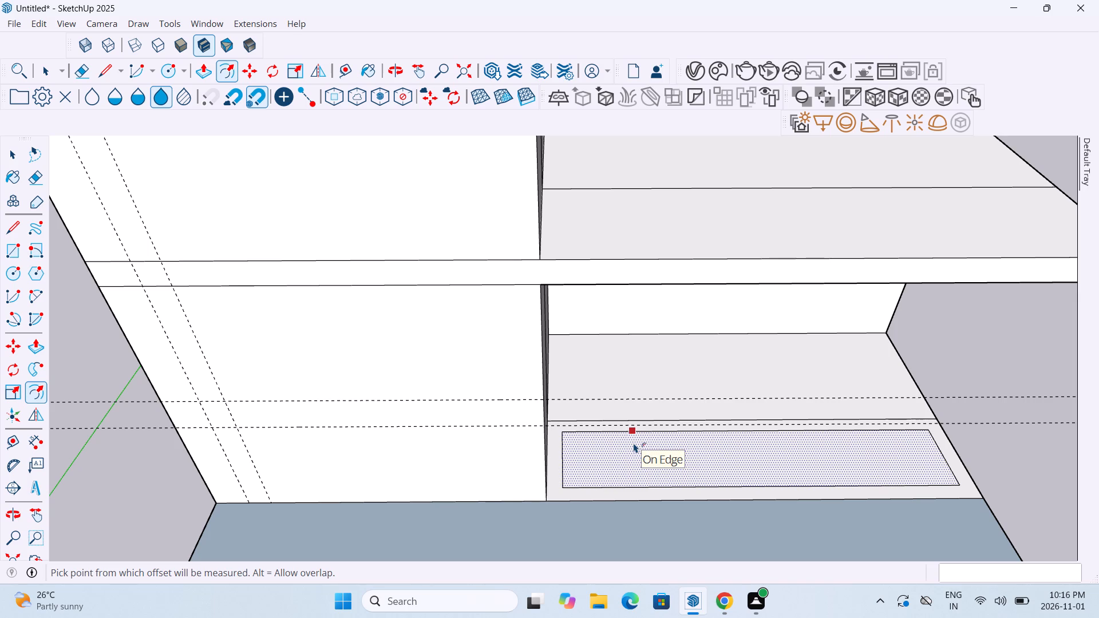
scroll(634, 443, down, 5)
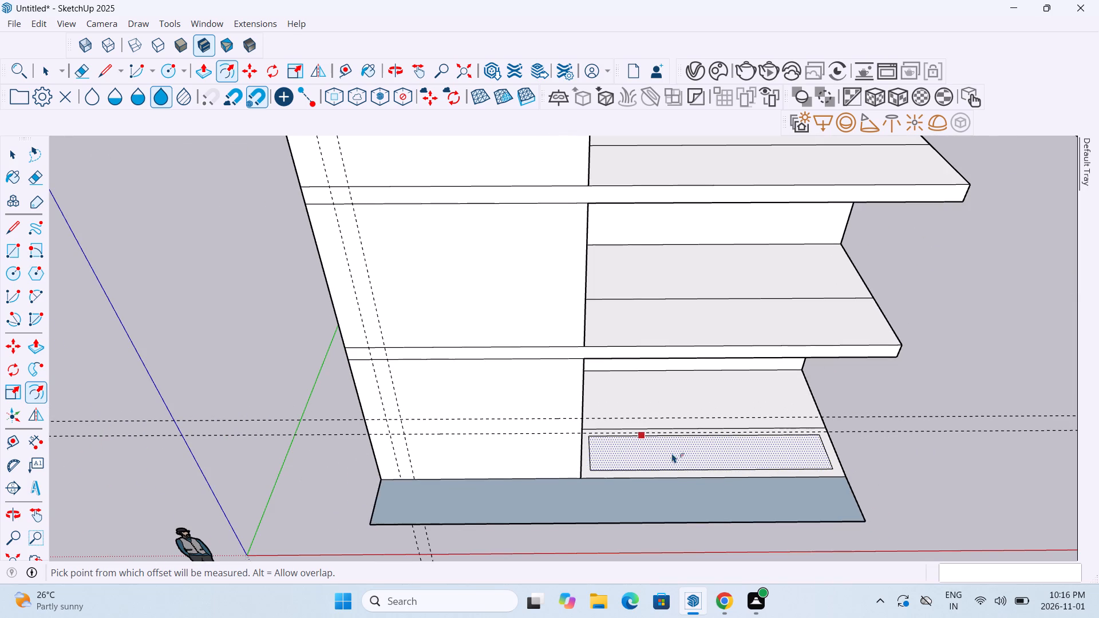
middle_drag(923, 431, 798, 405)
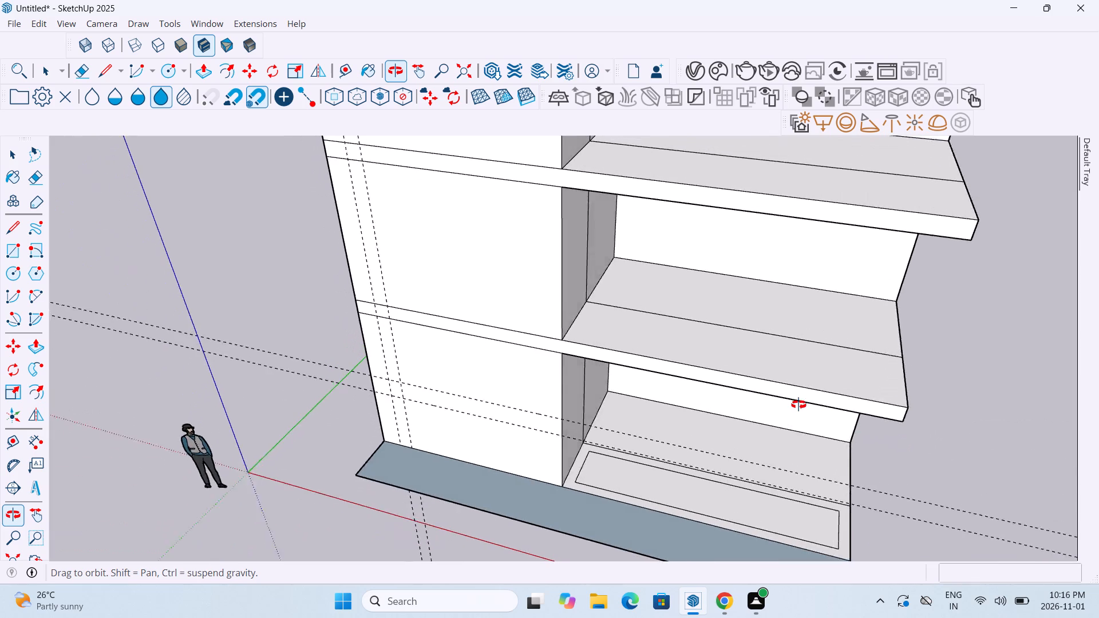
middle_drag(798, 405, 799, 350)
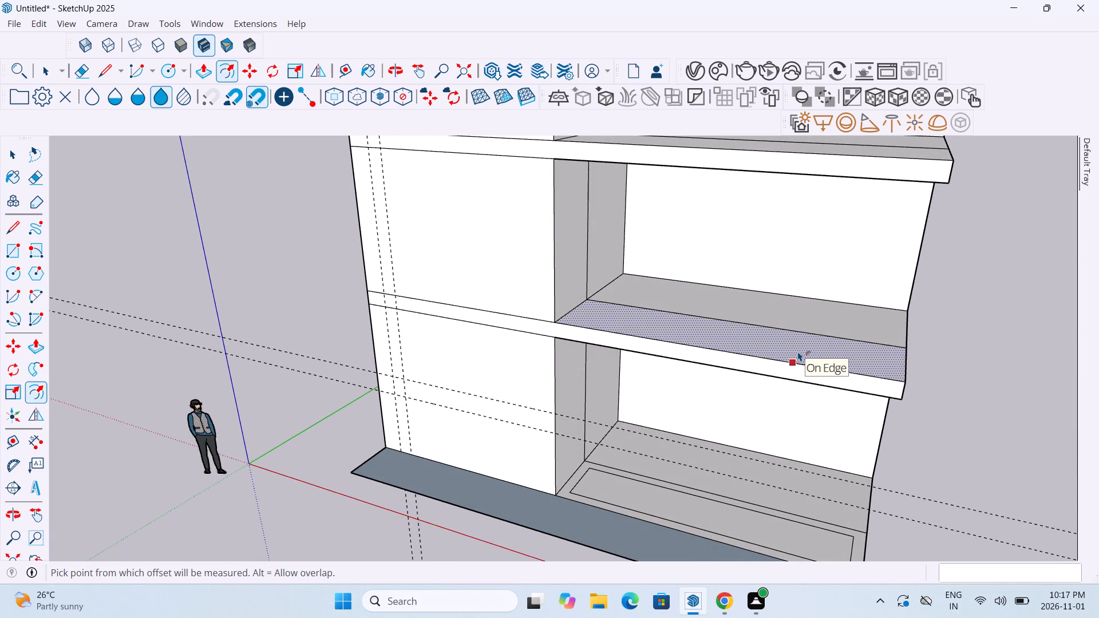
scroll(798, 351, down, 7)
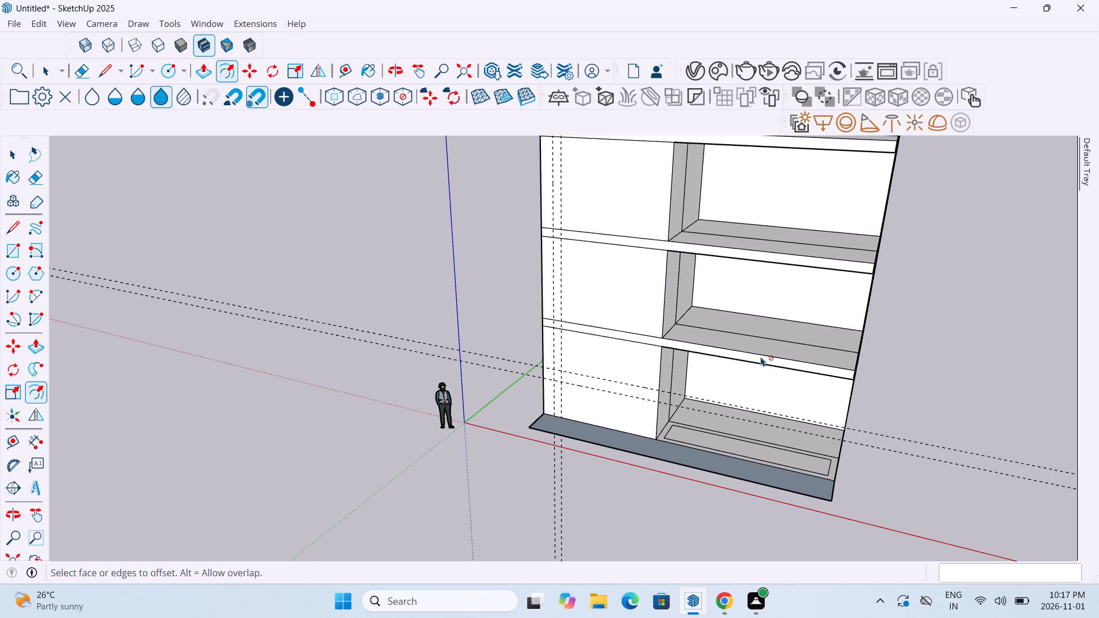
scroll(734, 359, down, 3)
middle_drag(720, 374, 720, 373)
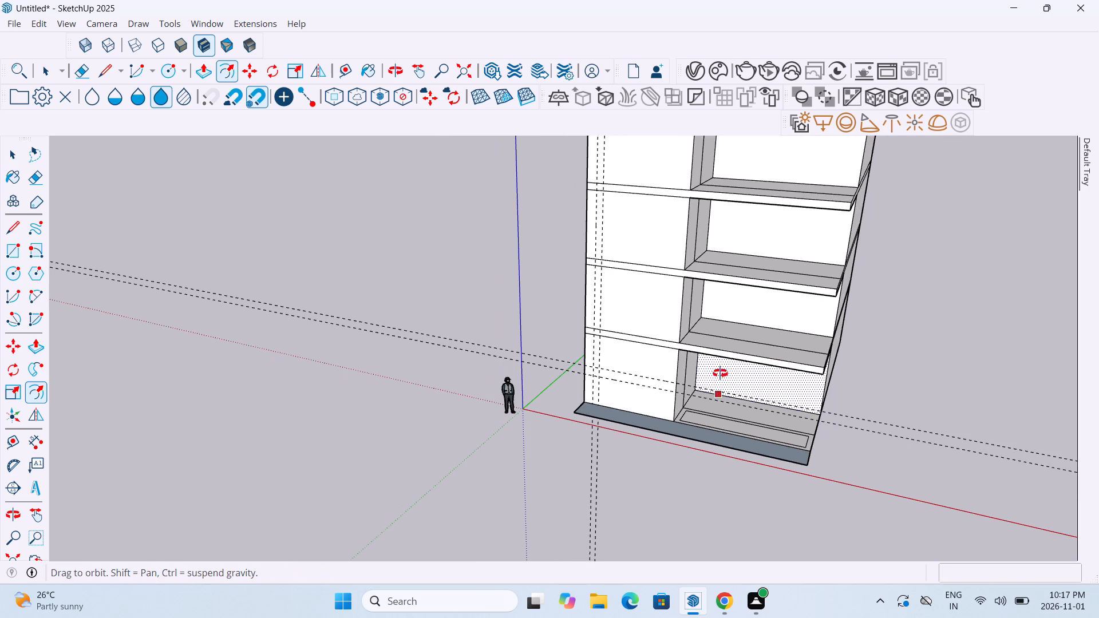
middle_drag(720, 373, 784, 291)
Draw a line from the porch inset's front corner nearest the front wall across to the side wall's base.
scroll(674, 343, up, 8)
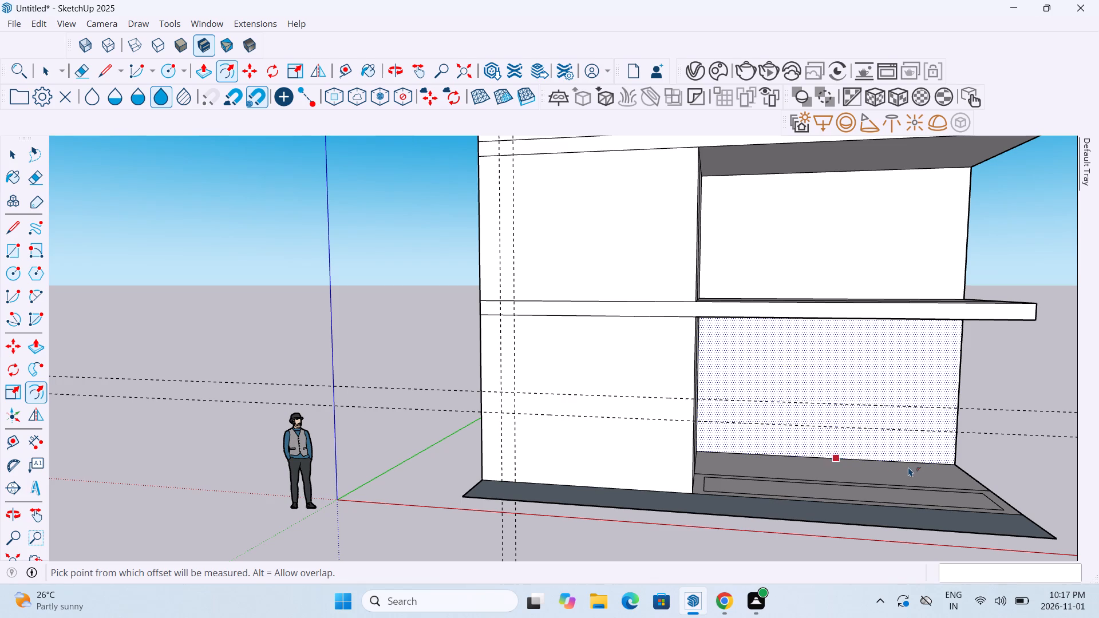
scroll(738, 493, up, 6)
middle_drag(736, 488, 718, 536)
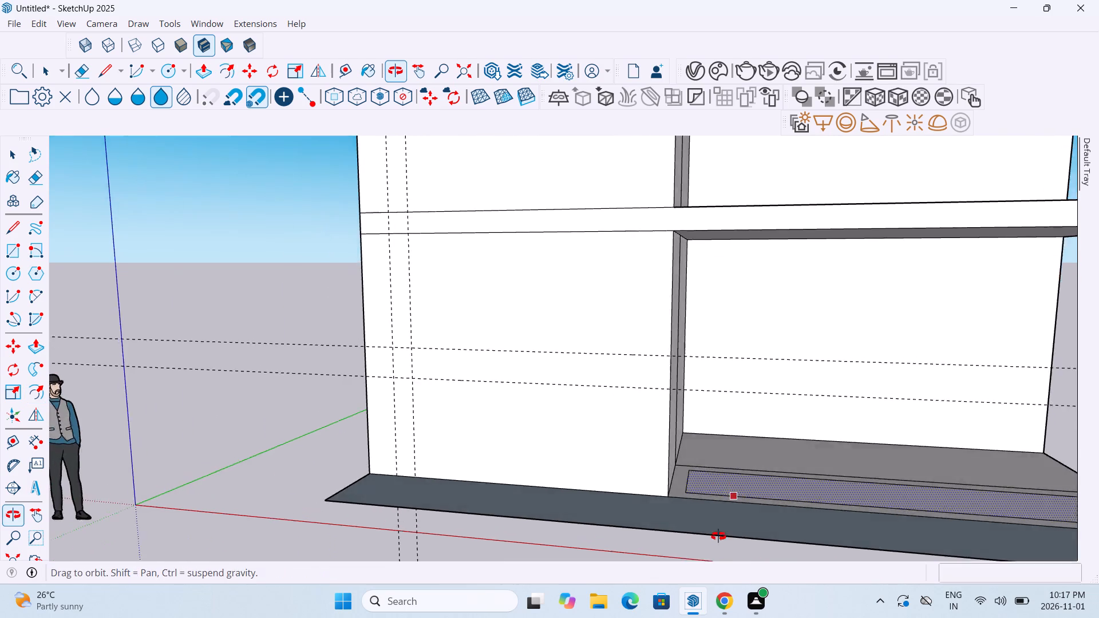
middle_drag(718, 536, 717, 541)
click(99, 75)
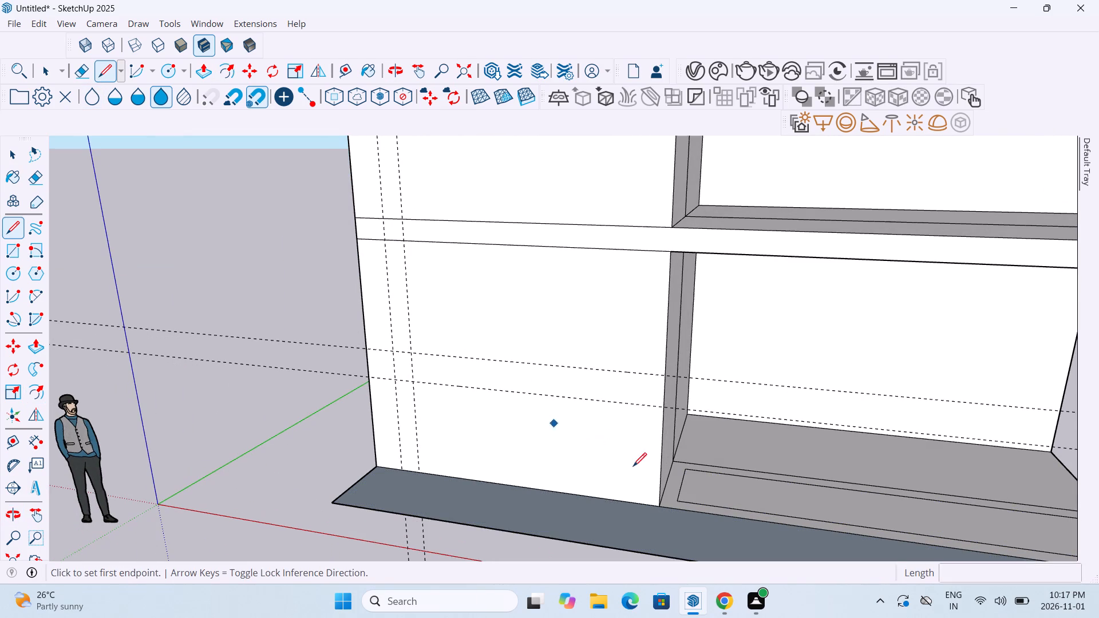
scroll(683, 498, up, 10)
click(667, 508)
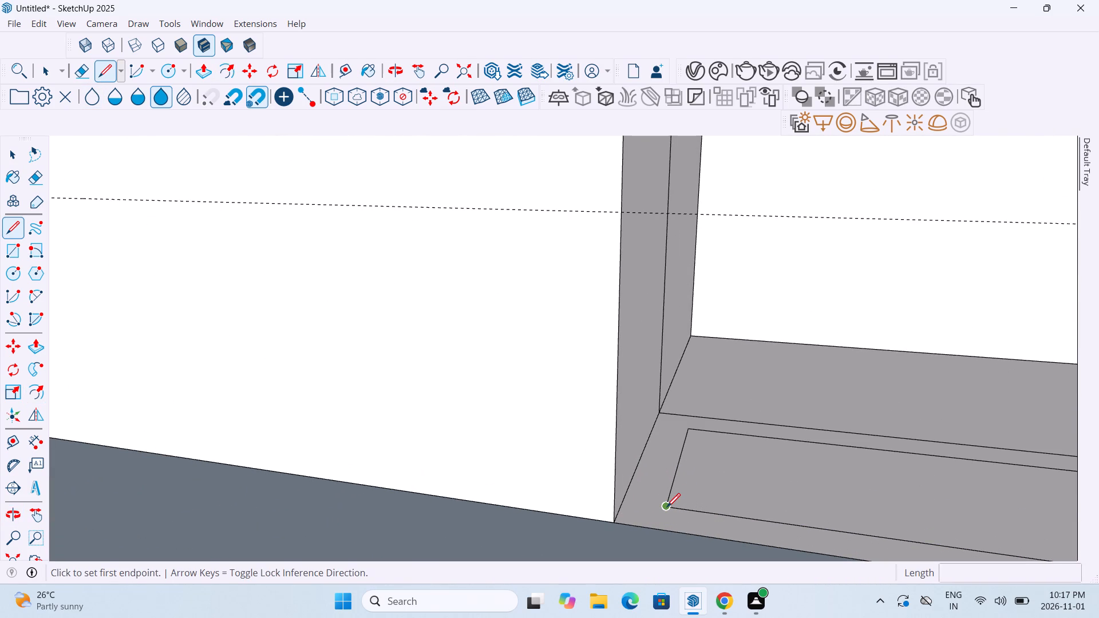
click(623, 494)
Draw a 9" line from the porch inset's other front corner to the floor's outer side edge.
scroll(623, 494, down, 9)
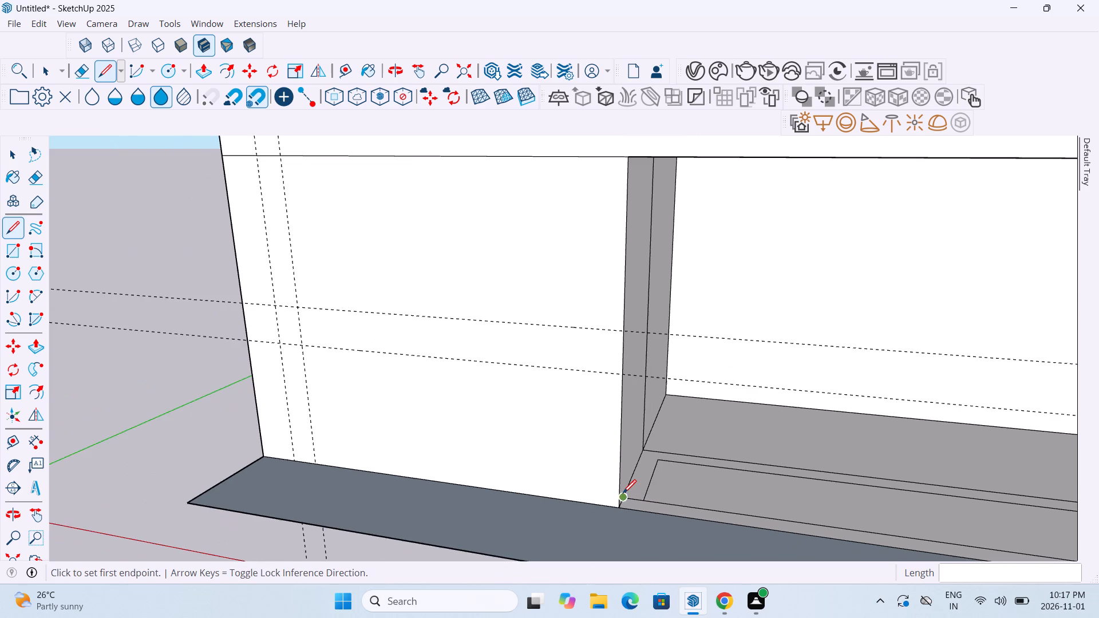
middle_drag(651, 485, 733, 439)
scroll(733, 439, down, 6)
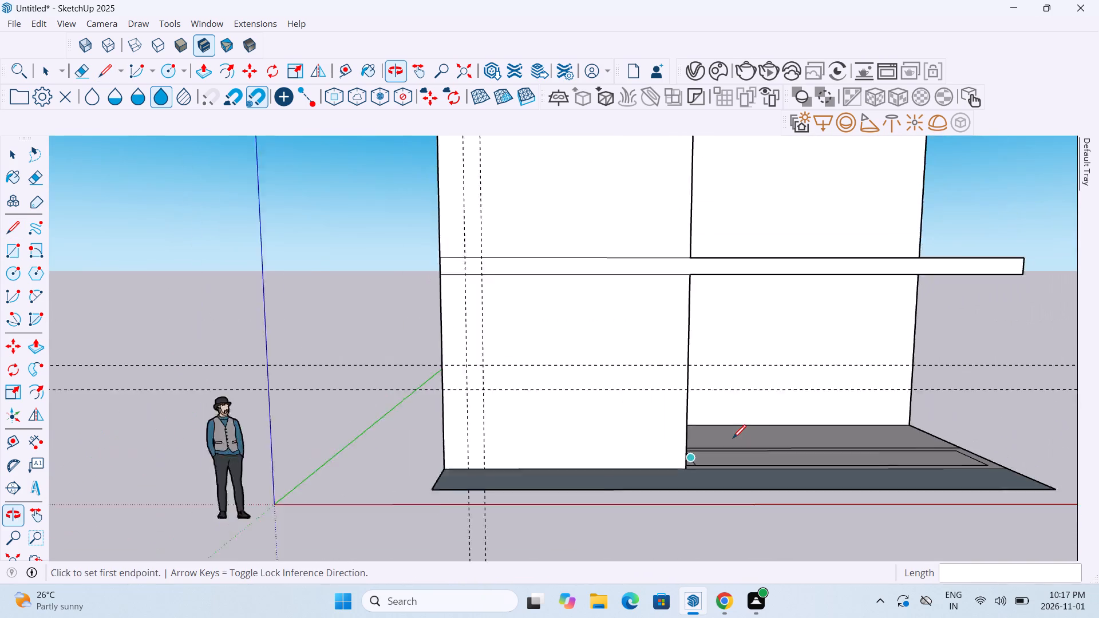
scroll(1008, 473, up, 5)
middle_drag(980, 455, 944, 549)
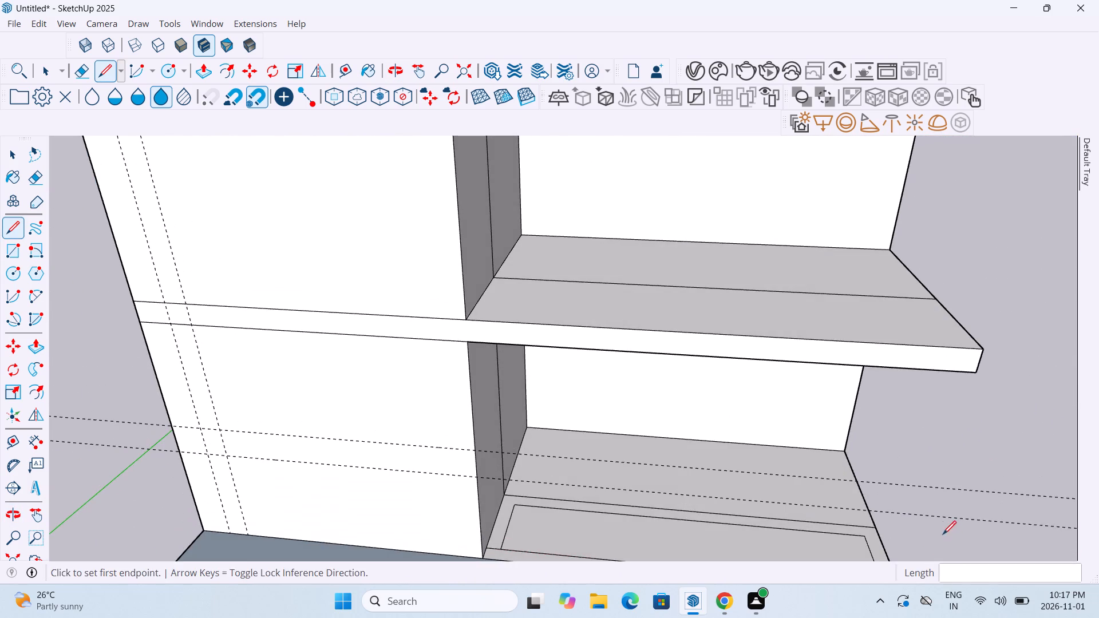
middle_drag(943, 520, 943, 391)
scroll(943, 391, down, 5)
middle_drag(959, 442, 959, 508)
scroll(943, 517, up, 10)
scroll(936, 521, down, 1)
scroll(936, 521, up, 7)
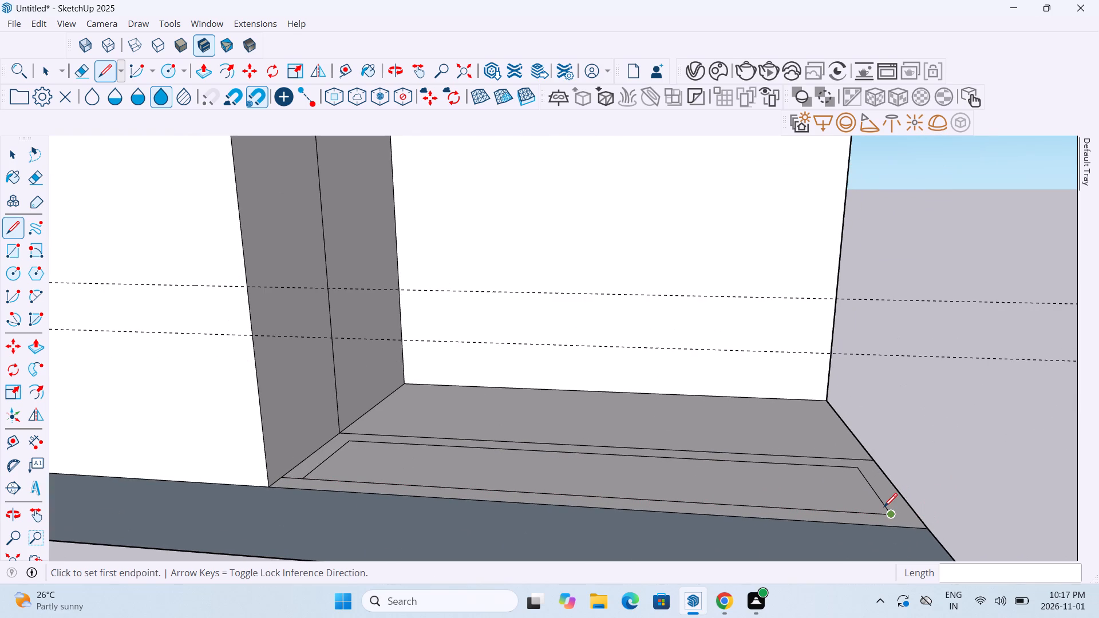
key(Escape)
click(891, 514)
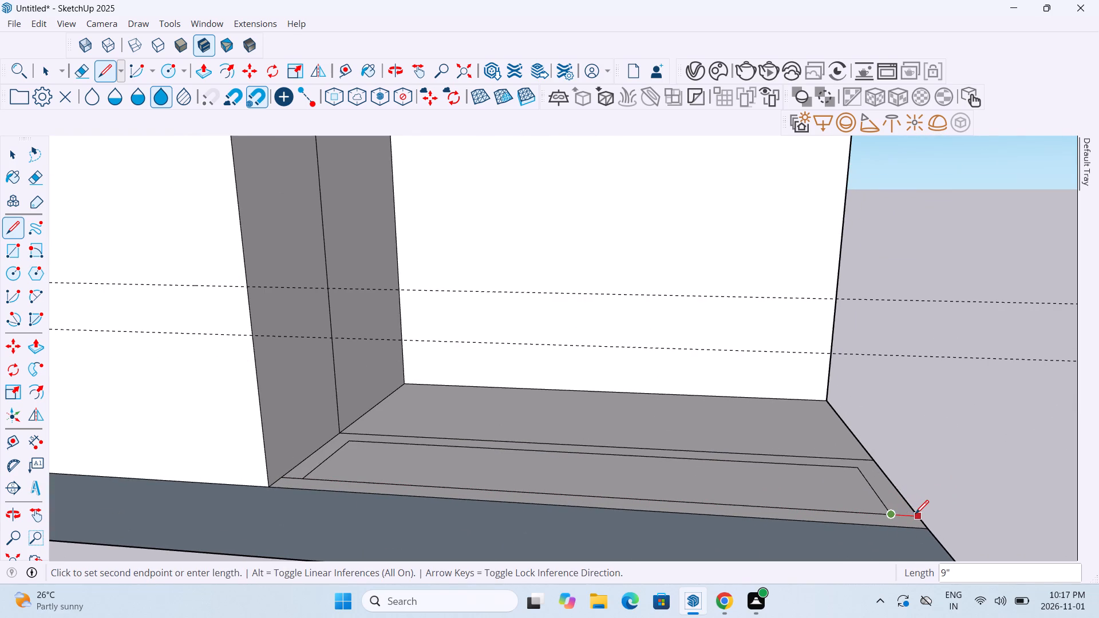
click(915, 515)
key(Escape)
key(Escape)
key(Escape)
Push/Pull the narrow strip along the ground-floor porch's front edge up 7' to form a front wall.
middle_drag(815, 513, 822, 569)
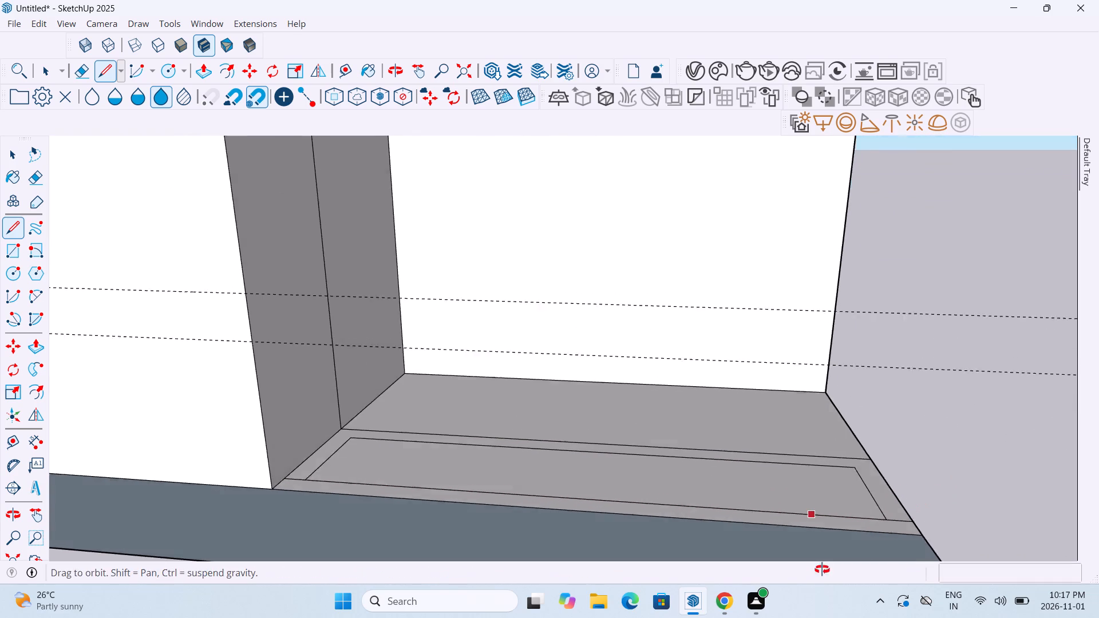
middle_drag(822, 569, 822, 571)
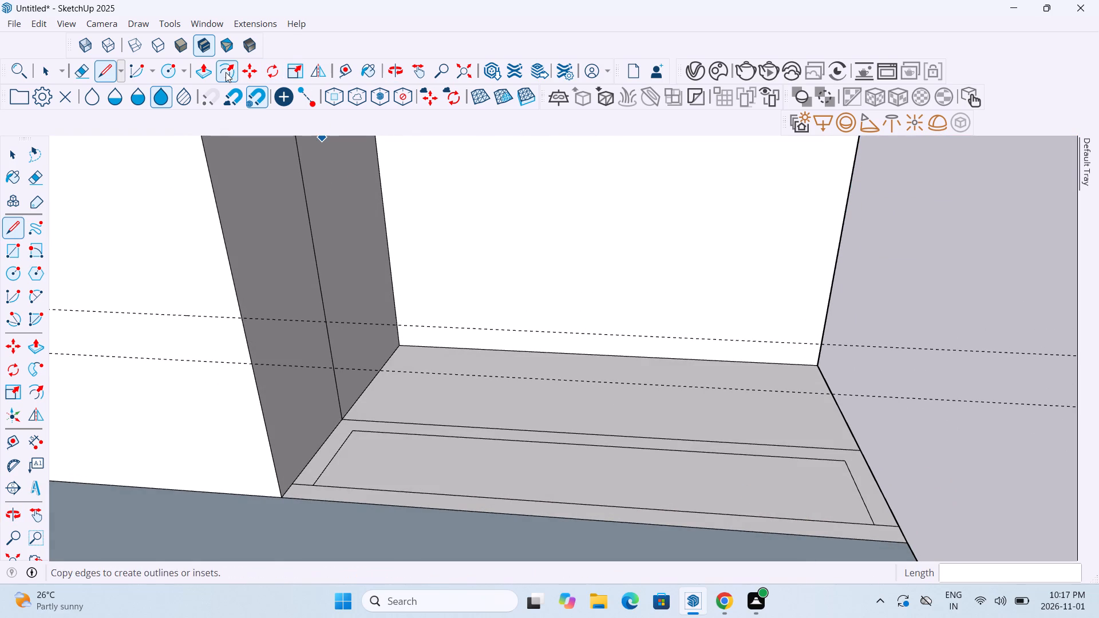
click(206, 73)
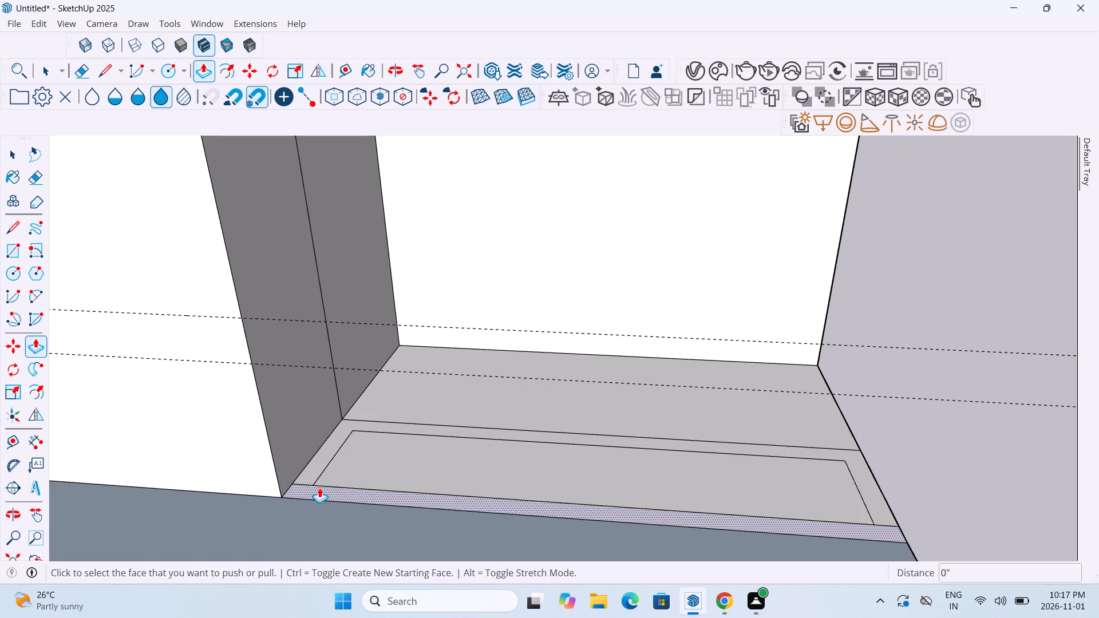
click(319, 488)
scroll(322, 364, down, 6)
middle_drag(322, 362, 330, 311)
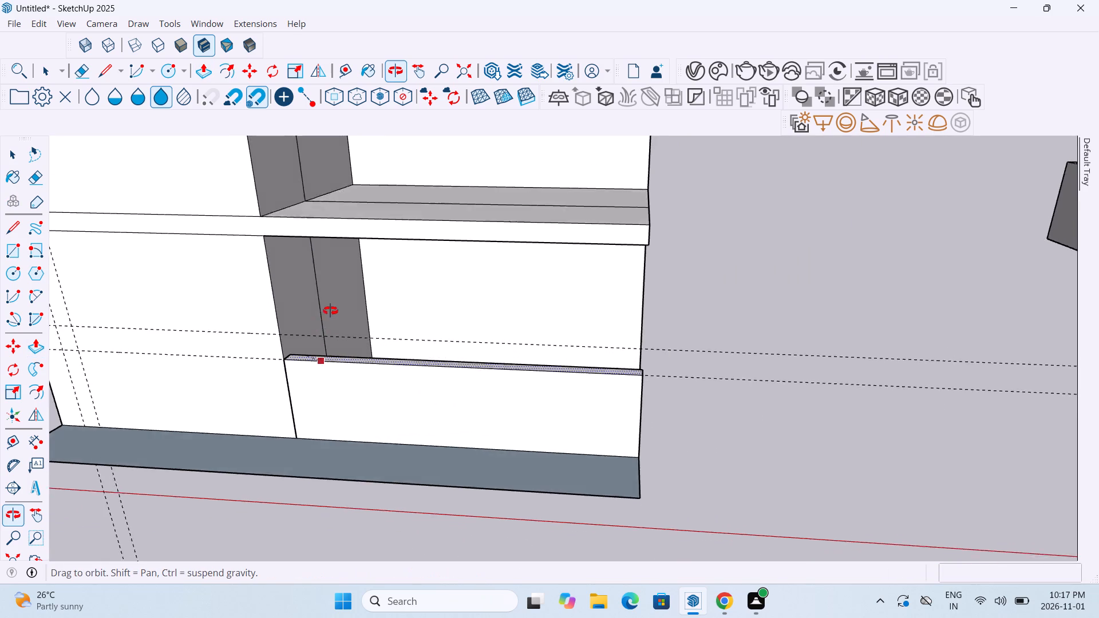
middle_drag(330, 311, 355, 259)
scroll(355, 259, down, 3)
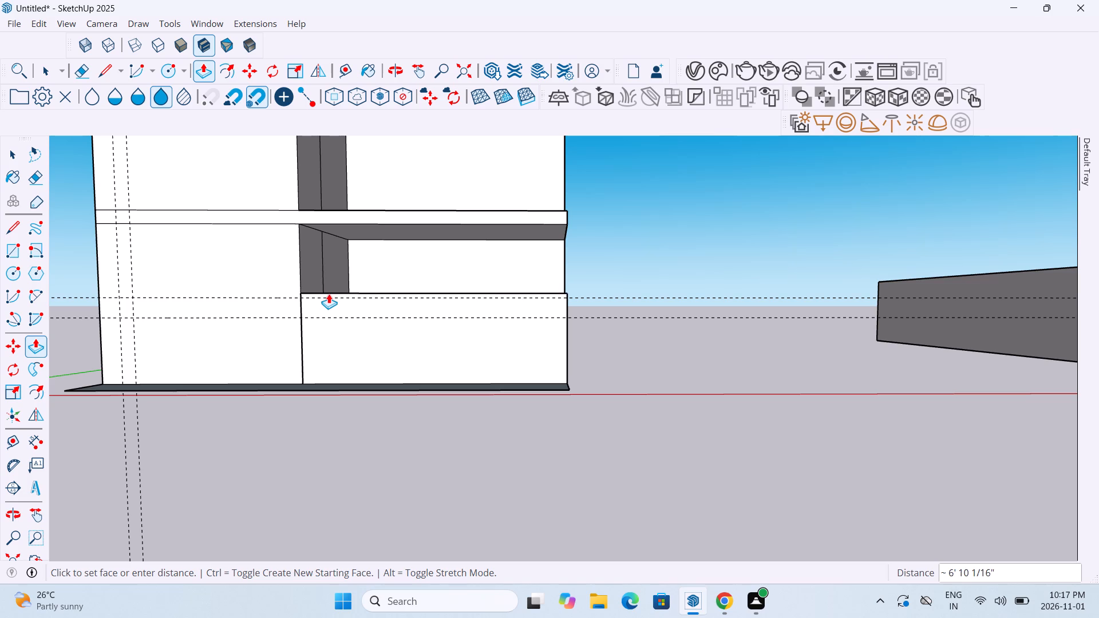
middle_drag(329, 296, 335, 289)
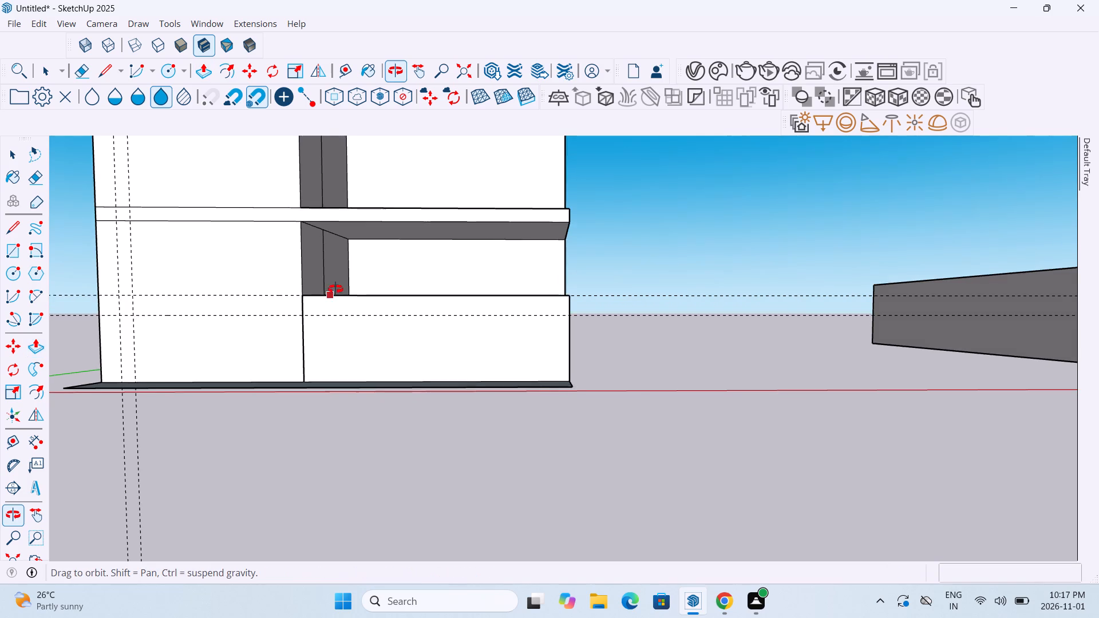
middle_drag(335, 289, 342, 285)
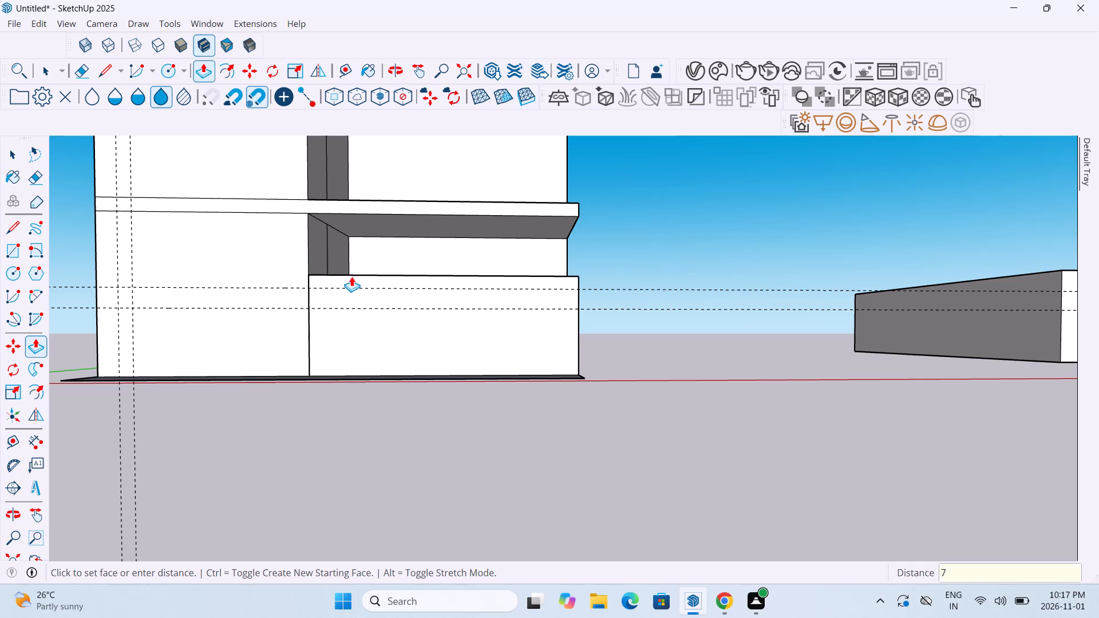
key(7)
key(apostrophe)
key(Return)
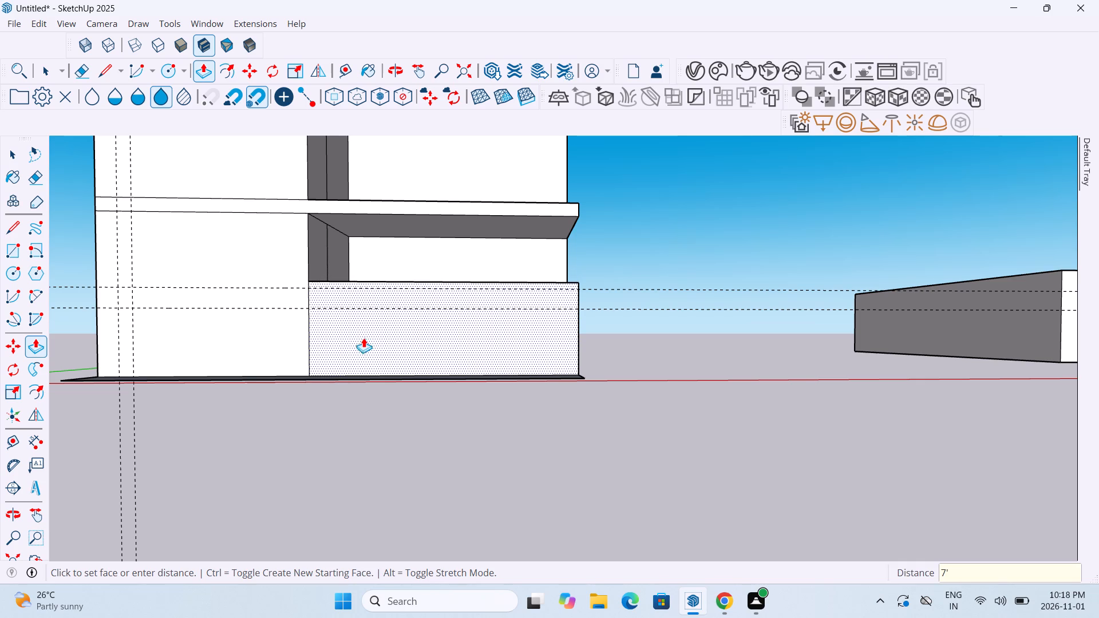
Examine the height of the porch's front wall against the horizontal guides and the floor slab above.
middle_drag(368, 328, 398, 354)
scroll(398, 354, down, 7)
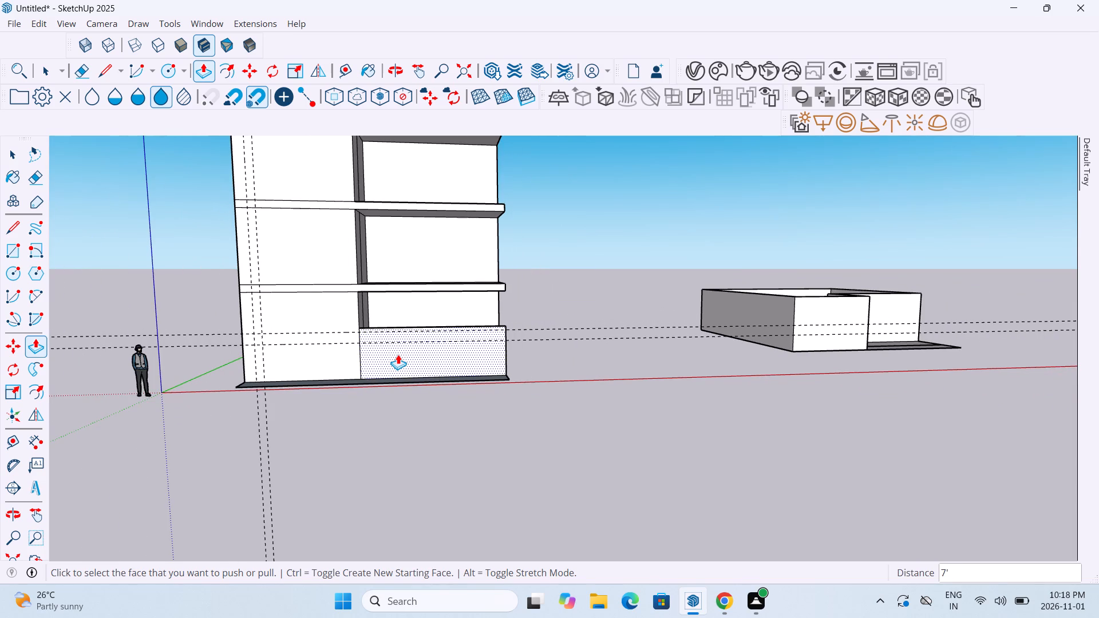
middle_drag(378, 344, 384, 327)
scroll(377, 333, up, 8)
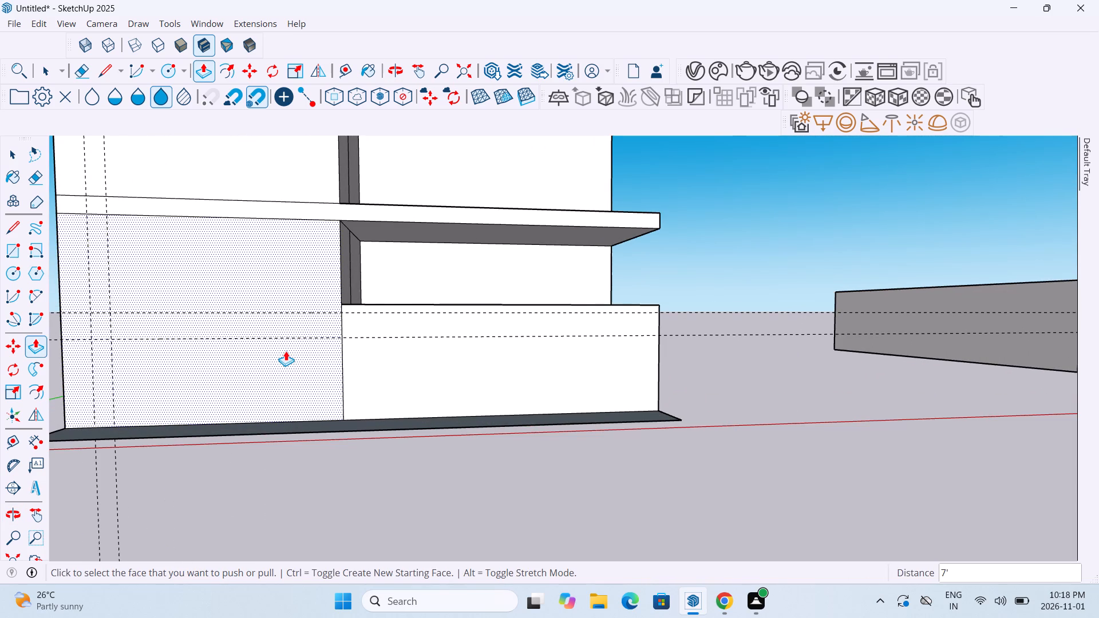
middle_drag(287, 346, 287, 359)
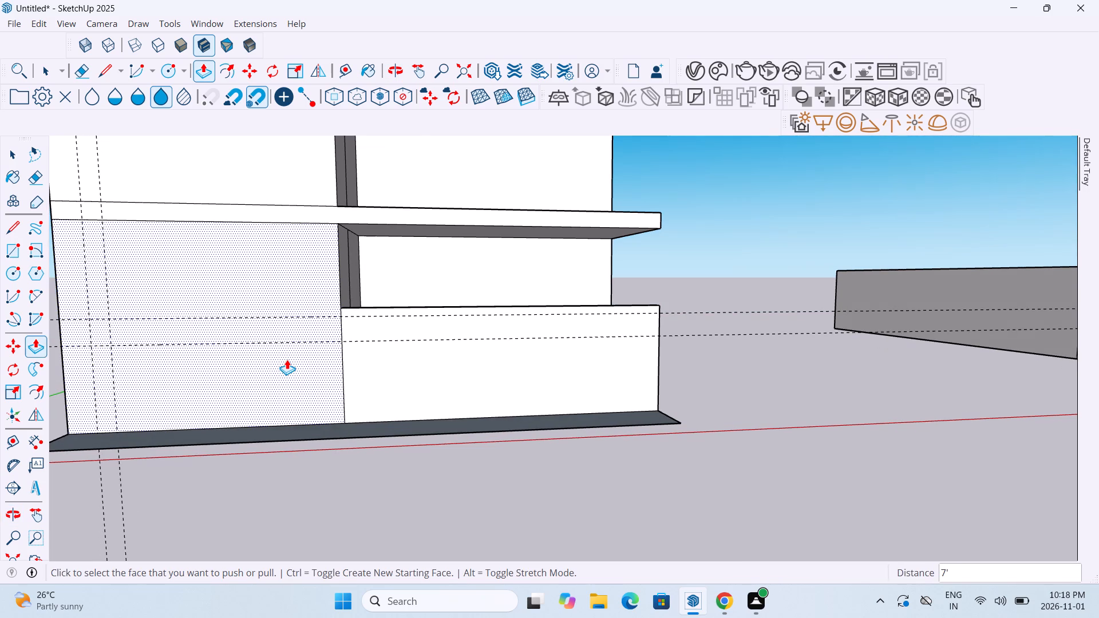
key(Escape)
key(Escape)
key(Escape)
key(Escape)
key(Escape)
key(Escape)
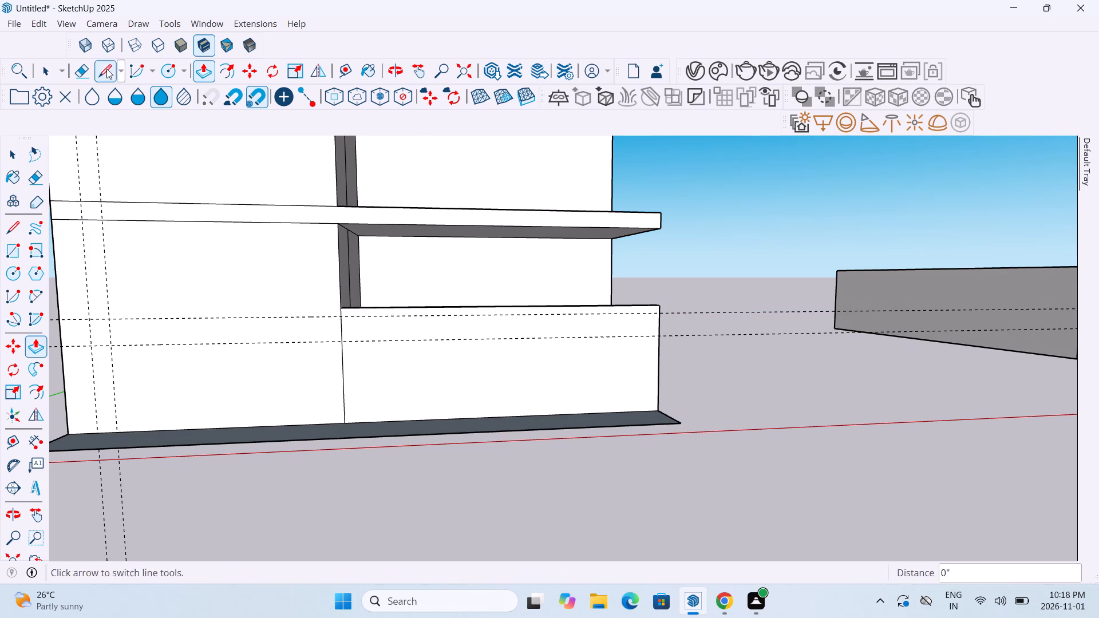
Erase the upper horizontal guide line on the ground floor's front wall.
click(345, 66)
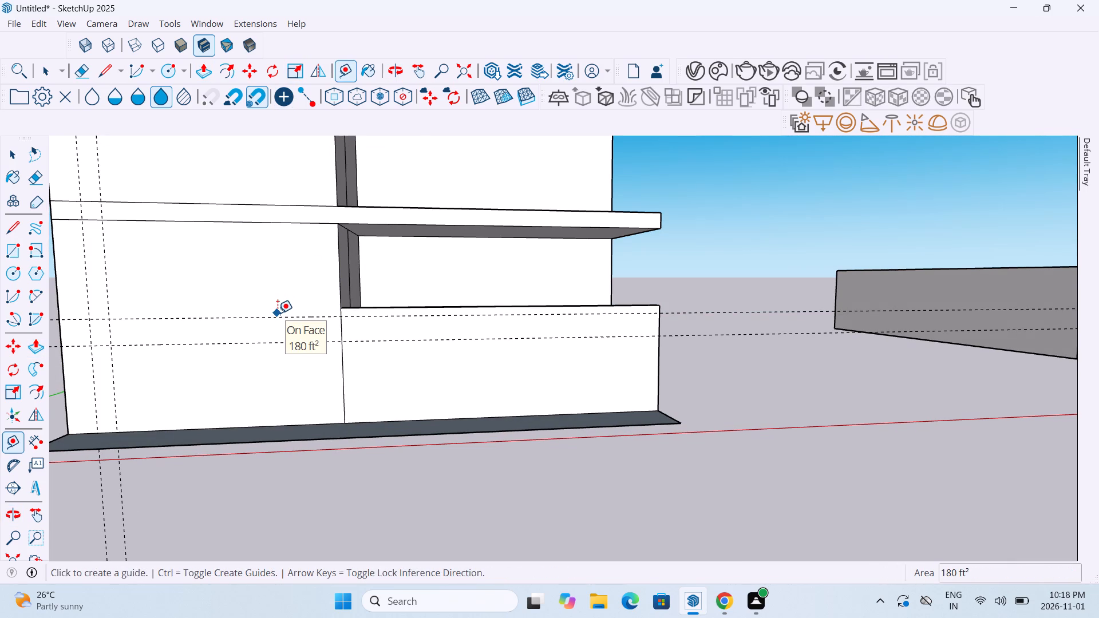
click(89, 73)
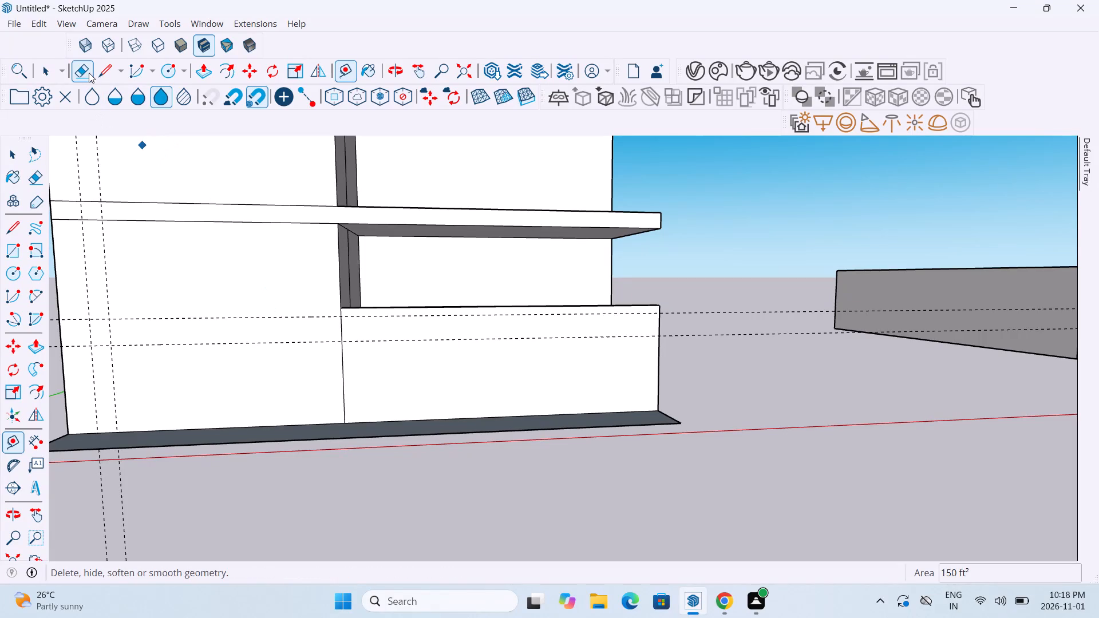
drag(166, 294, 176, 328)
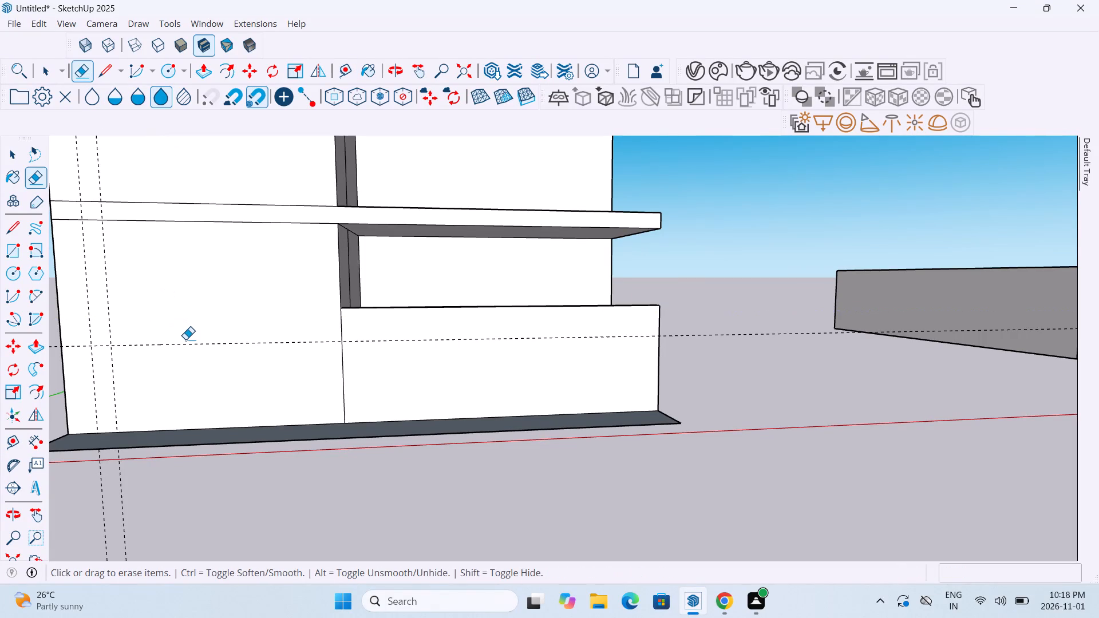
key(Escape)
Offset a new horizontal guide line 2' above the remaining 5' guide on the ground floor's front wall.
click(349, 73)
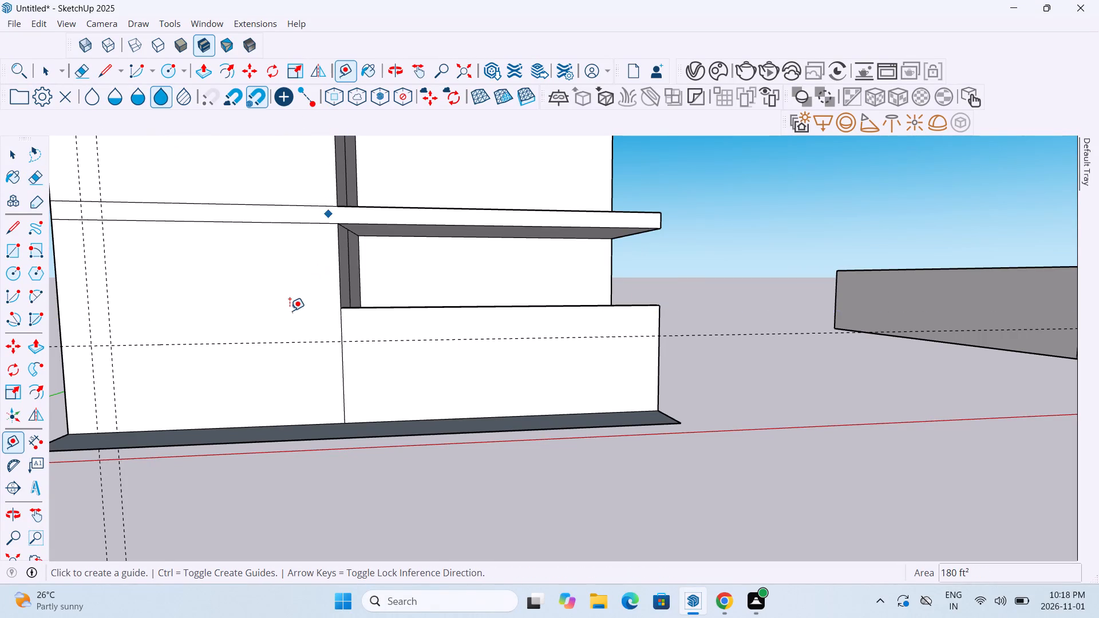
click(276, 341)
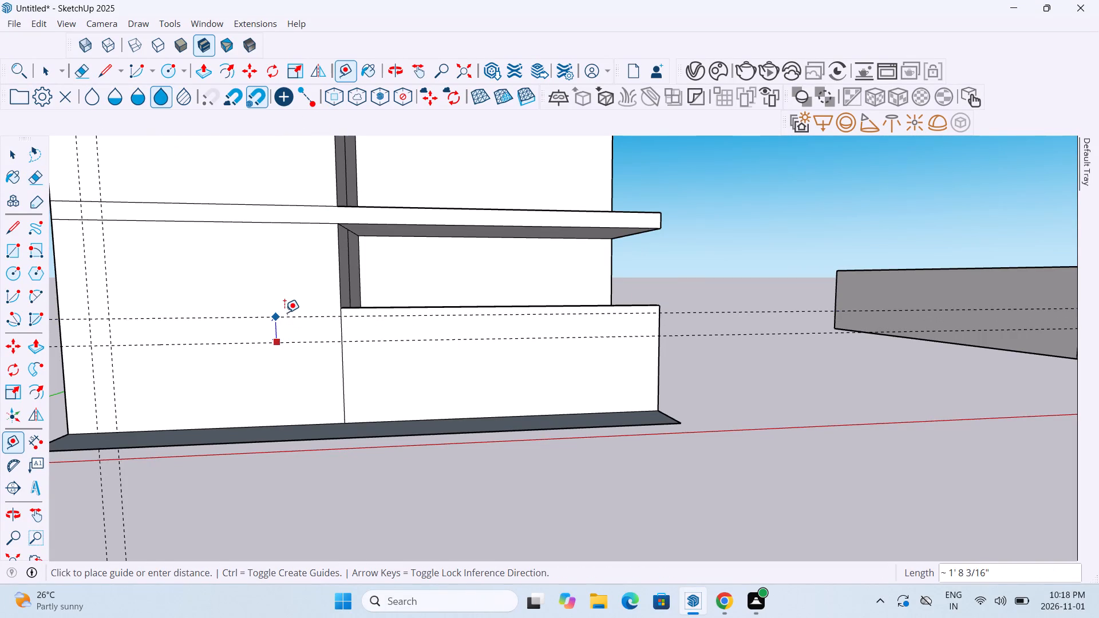
key(1)
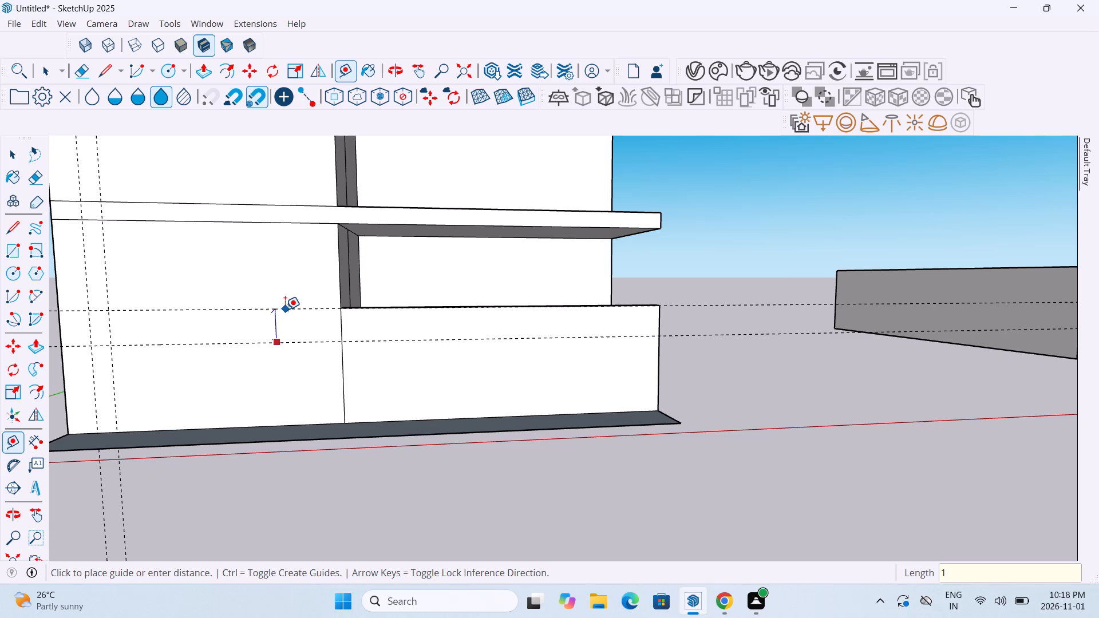
key(BackSpace)
key(2)
key(apostrophe)
key(Return)
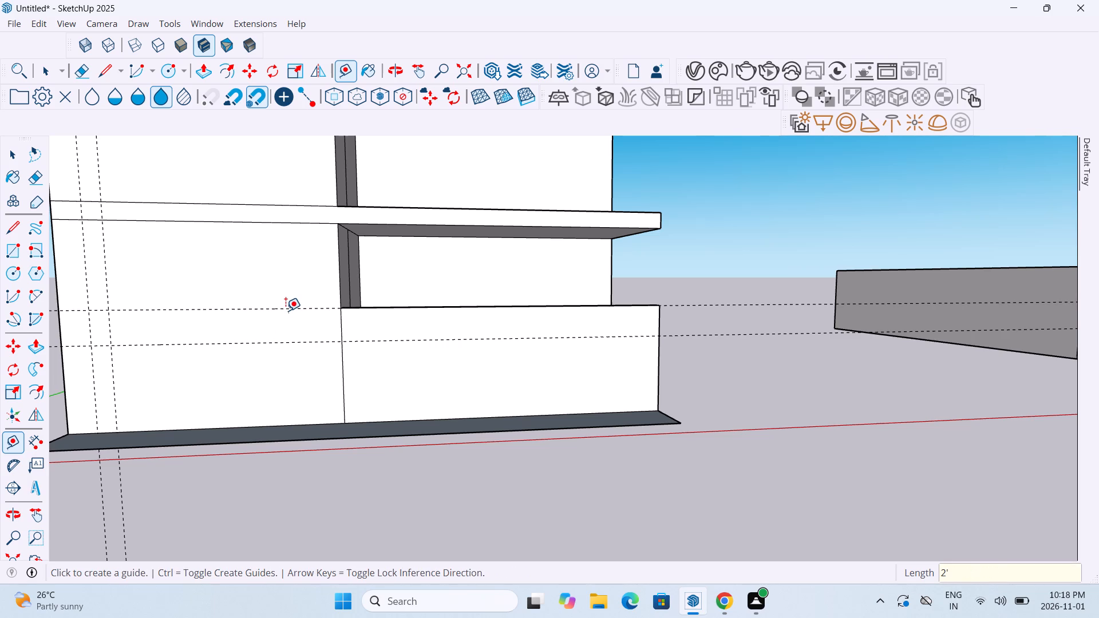
scroll(286, 310, down, 11)
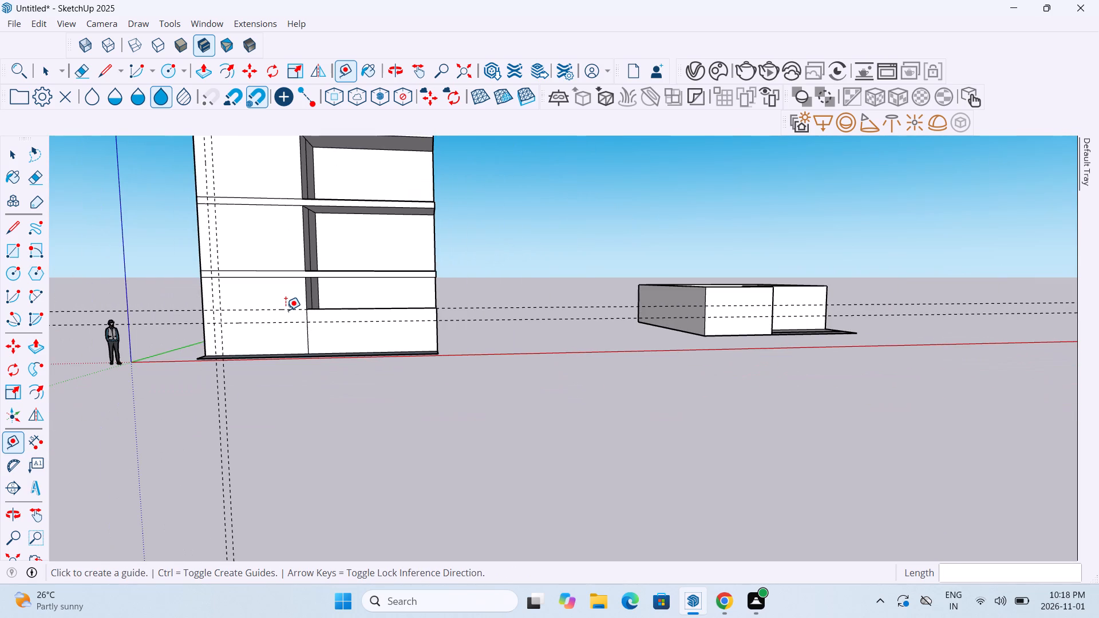
Draw a short line up the roof slab's front edge, starting at the corner where the solid bay meets the balcony recess.
scroll(286, 310, down, 6)
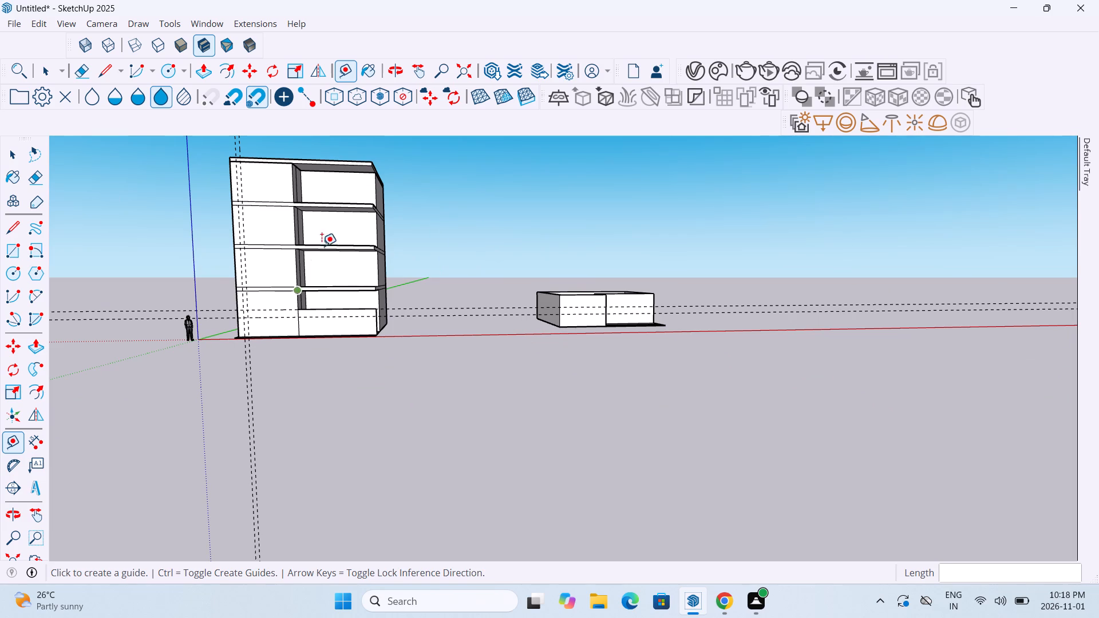
middle_drag(307, 222, 332, 305)
scroll(332, 305, down, 3)
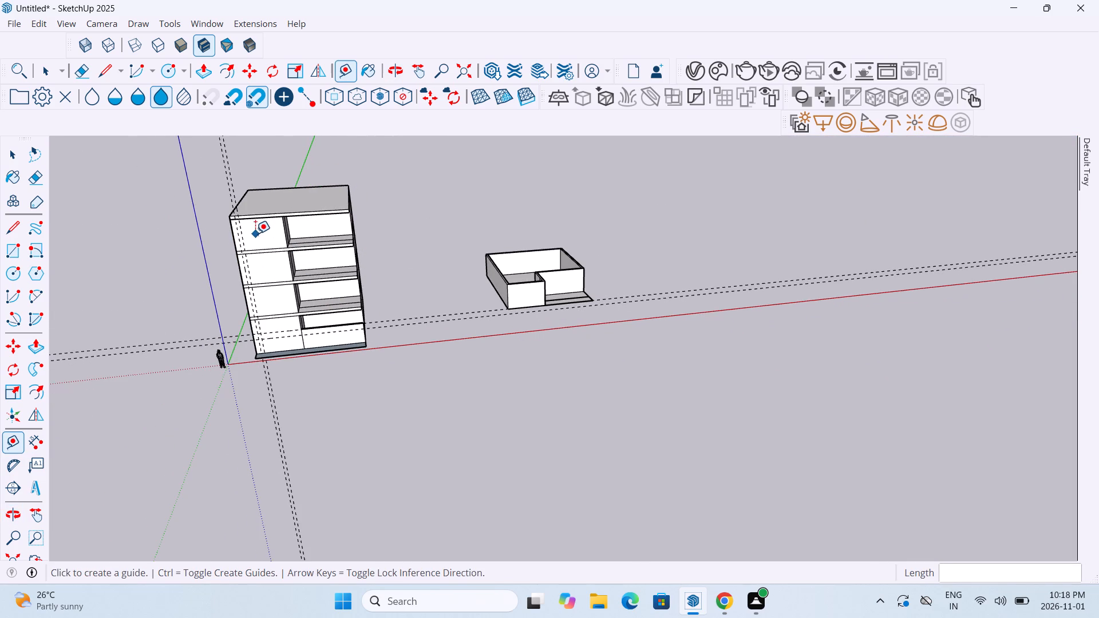
middle_drag(255, 233, 257, 239)
scroll(262, 228, up, 5)
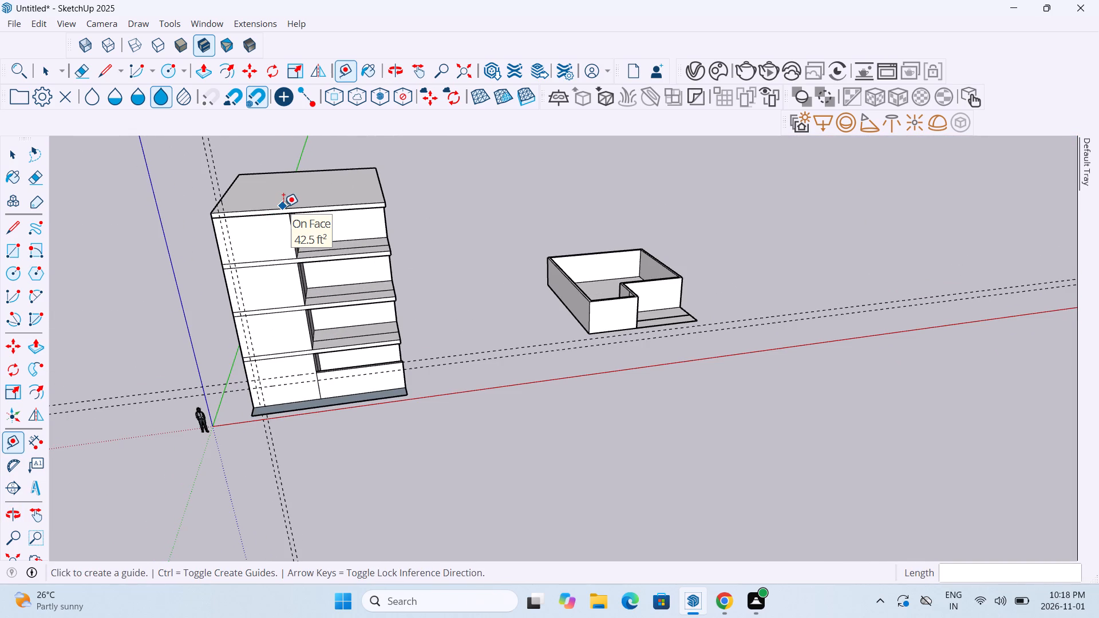
scroll(283, 207, down, 5)
middle_drag(274, 198, 297, 286)
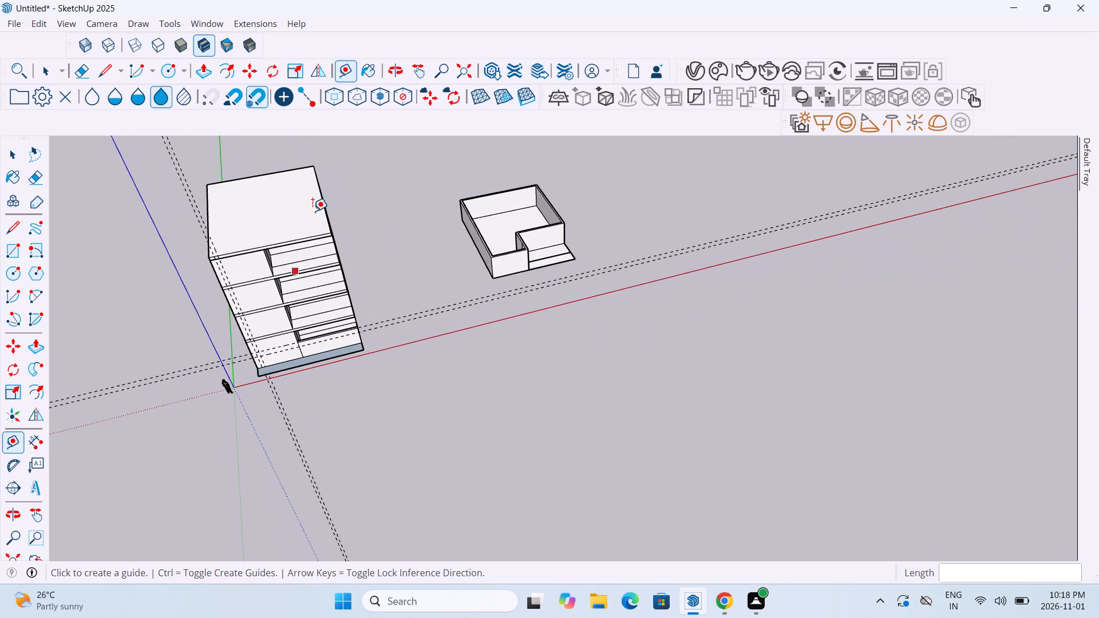
middle_drag(314, 206, 279, 225)
scroll(257, 213, up, 10)
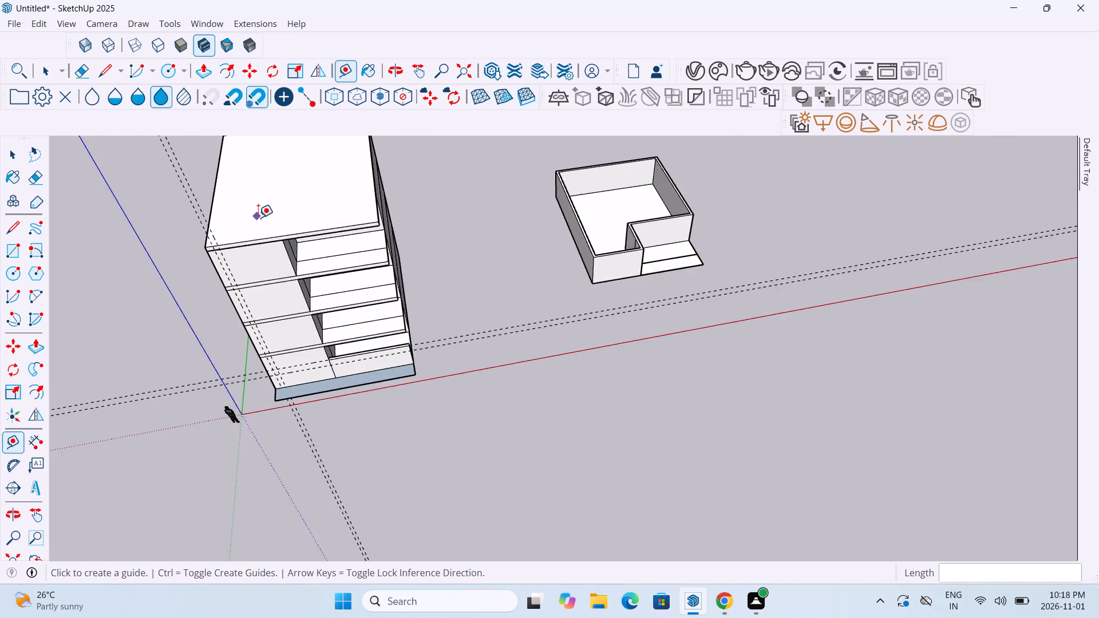
scroll(258, 217, up, 3)
middle_drag(283, 294, 293, 263)
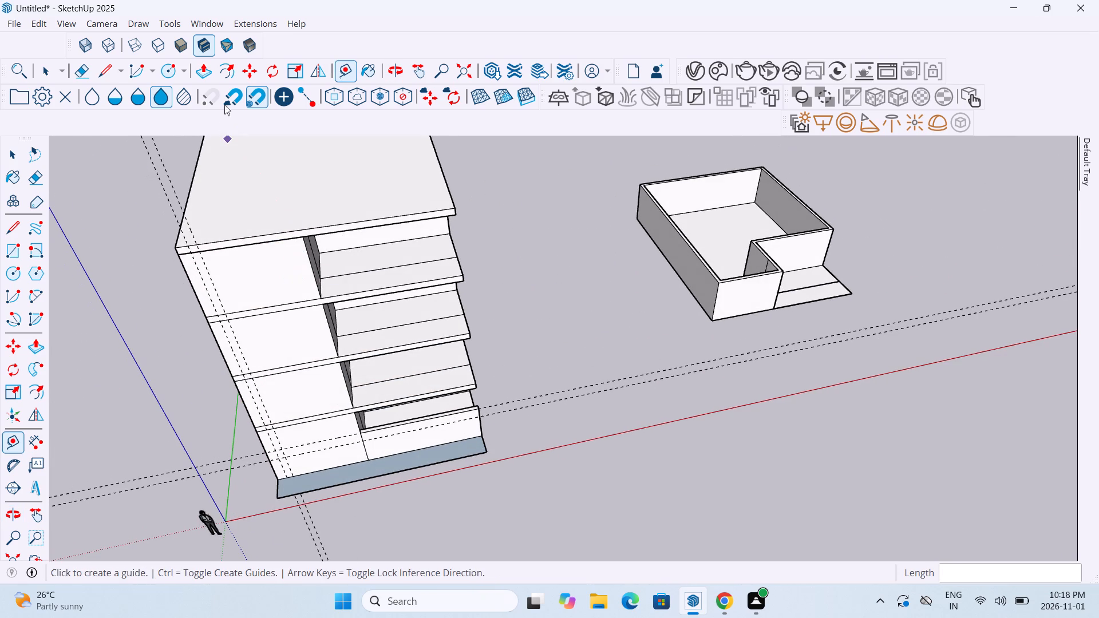
click(100, 66)
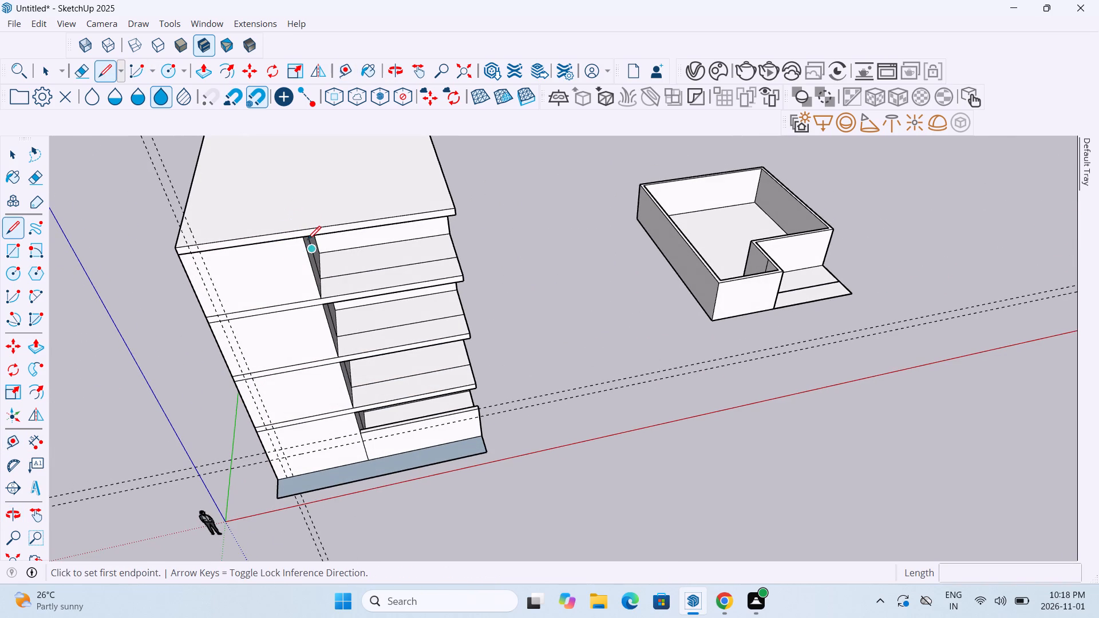
click(307, 241)
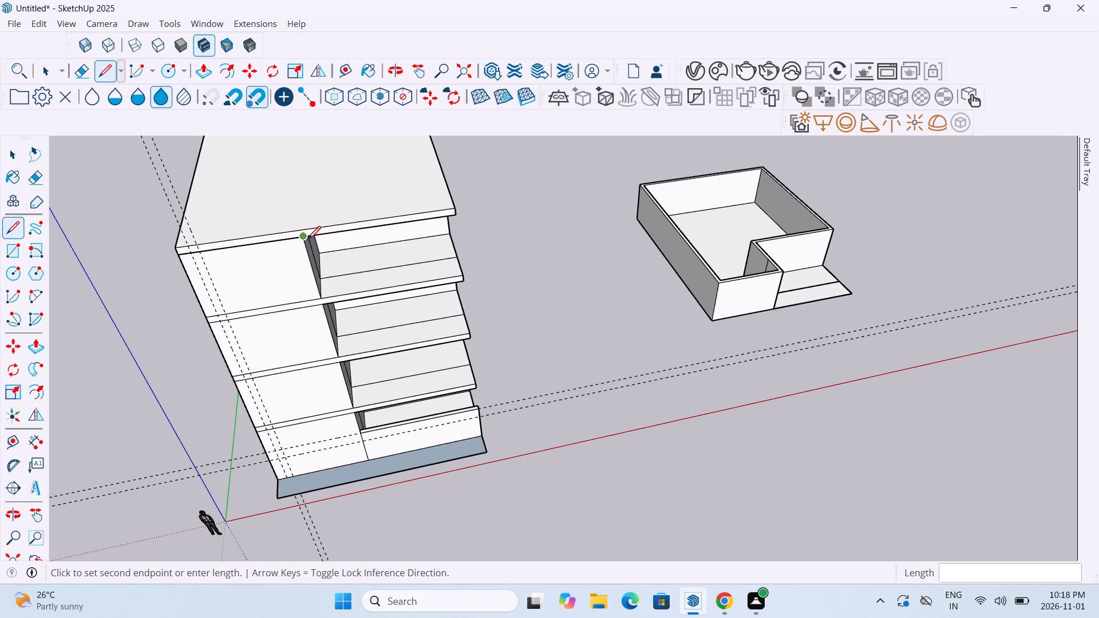
scroll(305, 227, up, 8)
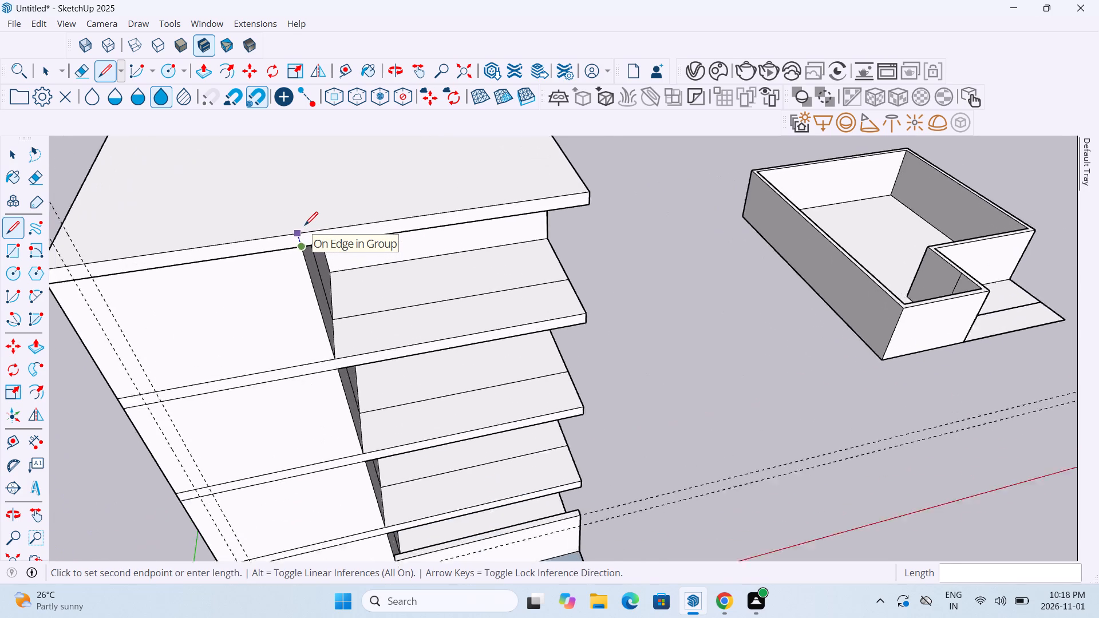
scroll(305, 227, up, 6)
click(305, 227)
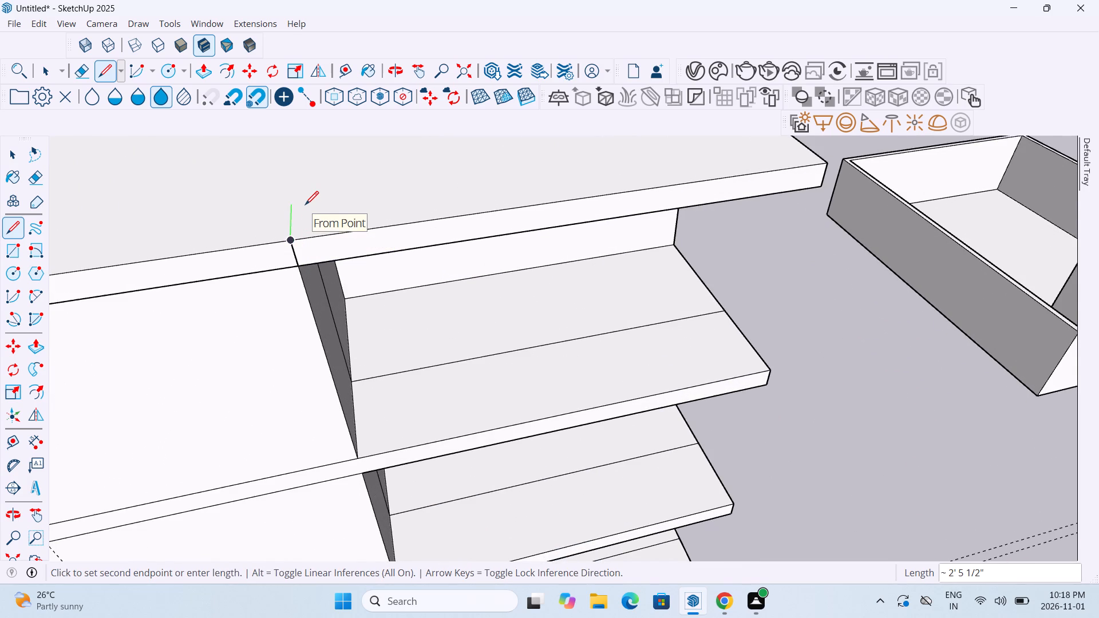
Continue the line straight back across the roof slab to its rear edge, dividing the solid bay side from the balcony side.
scroll(305, 206, down, 20)
scroll(305, 206, down, 7)
middle_drag(305, 206, 311, 254)
scroll(311, 254, down, 1)
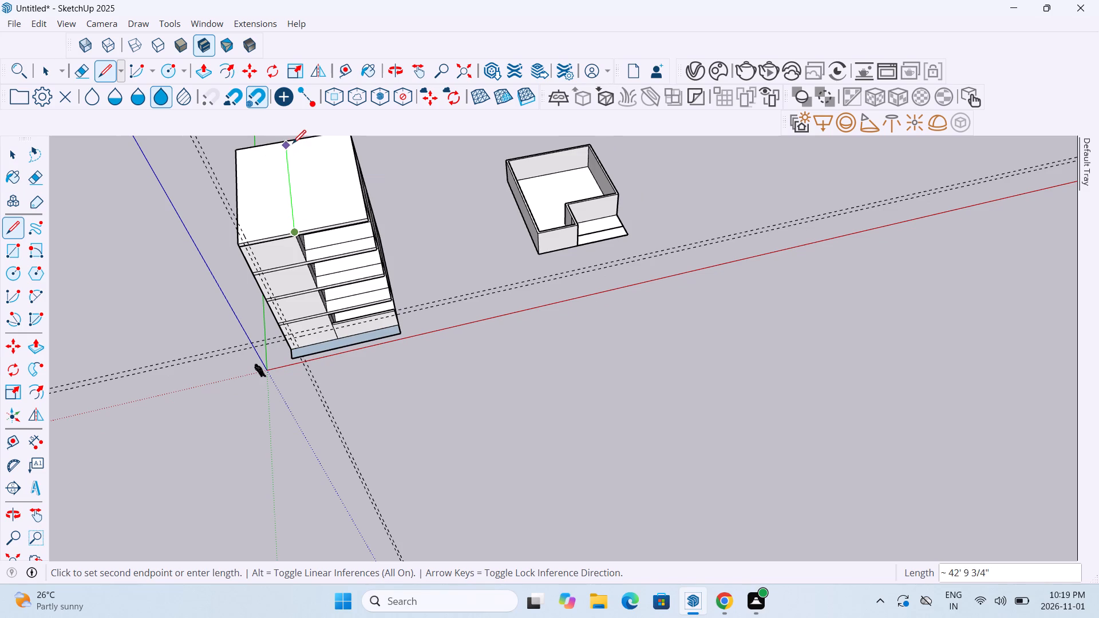
scroll(285, 141, up, 8)
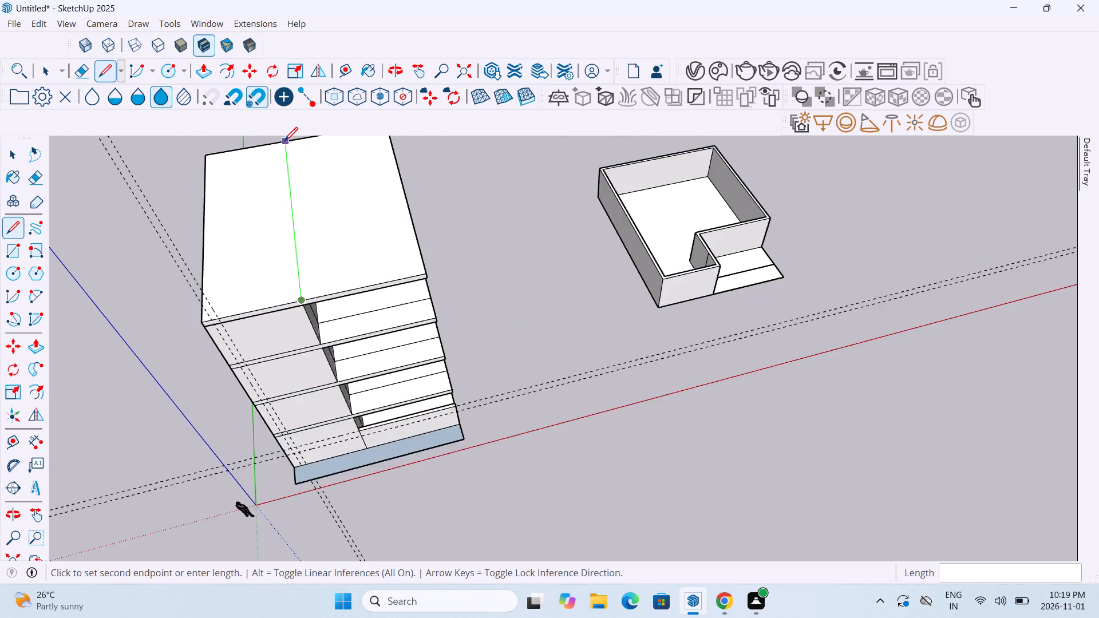
scroll(284, 142, up, 9)
middle_drag(284, 142, 294, 179)
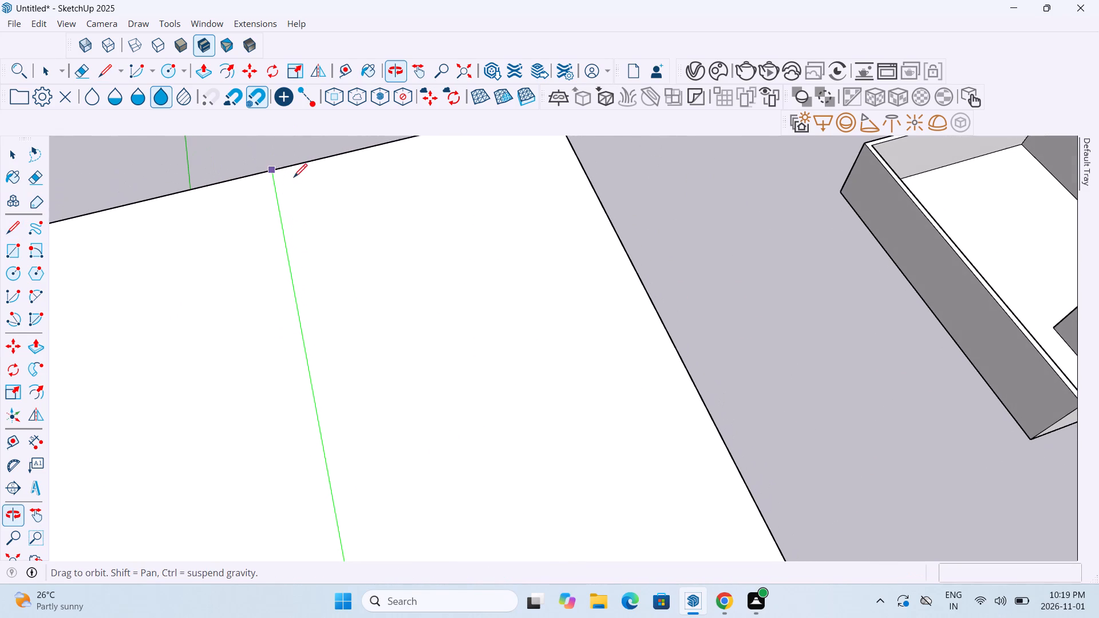
click(277, 171)
scroll(277, 171, down, 15)
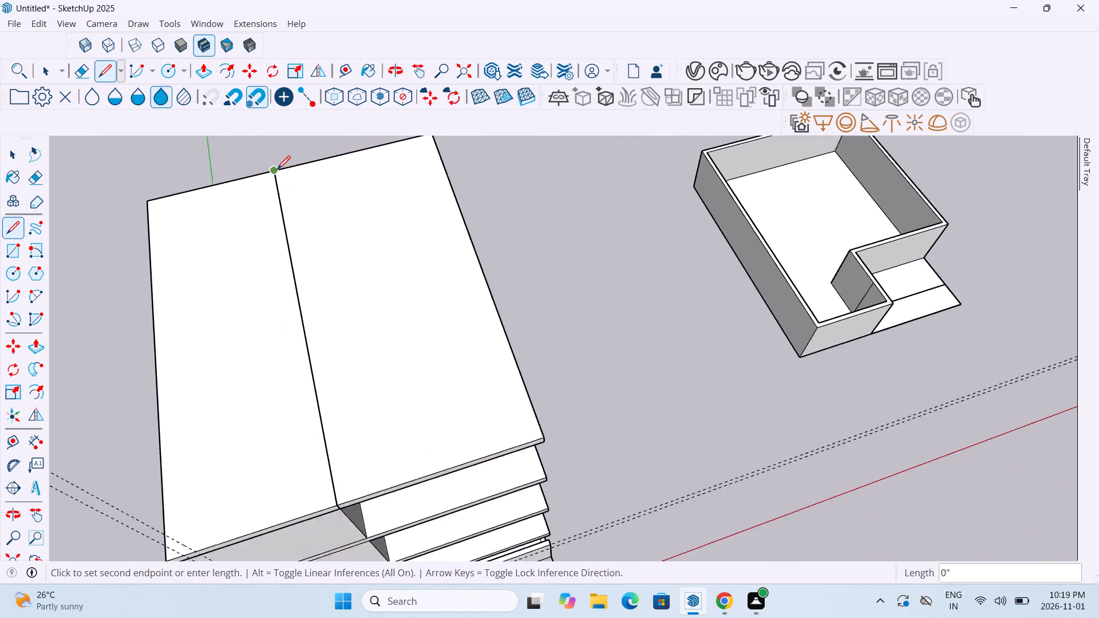
middle_drag(324, 304, 310, 211)
key(Escape)
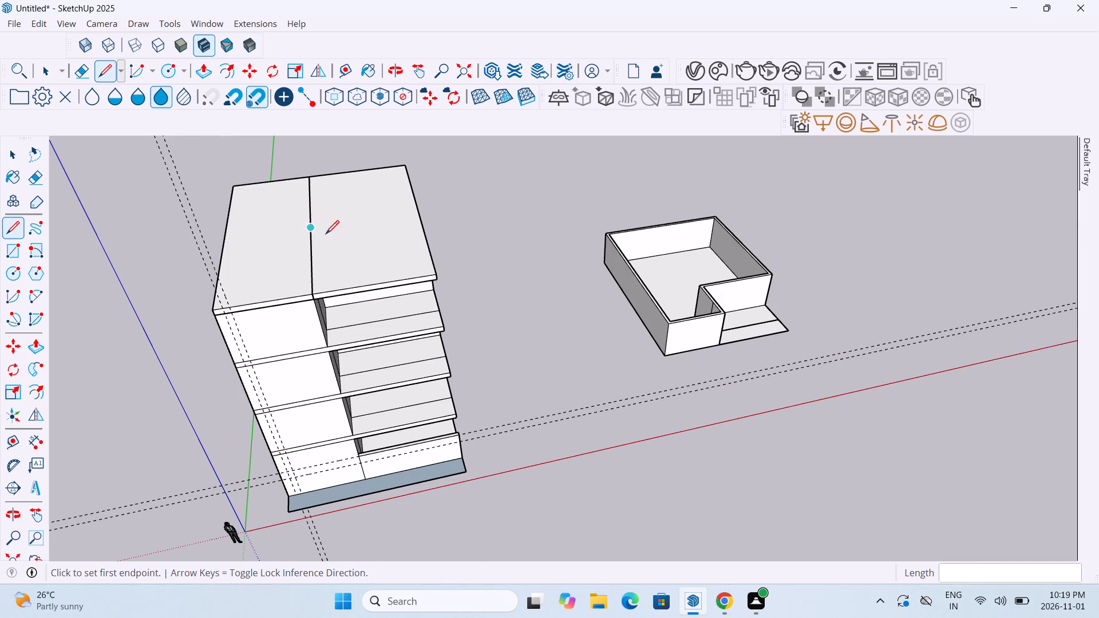
Explode the roof slab group.
right_click(329, 238)
click(385, 331)
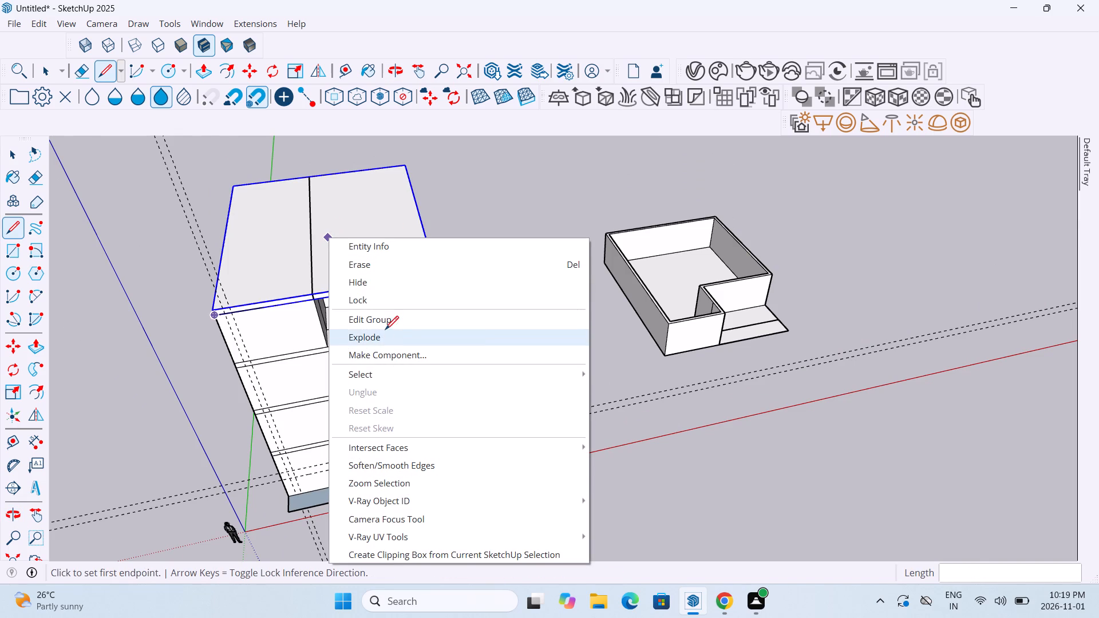
right_click(377, 262)
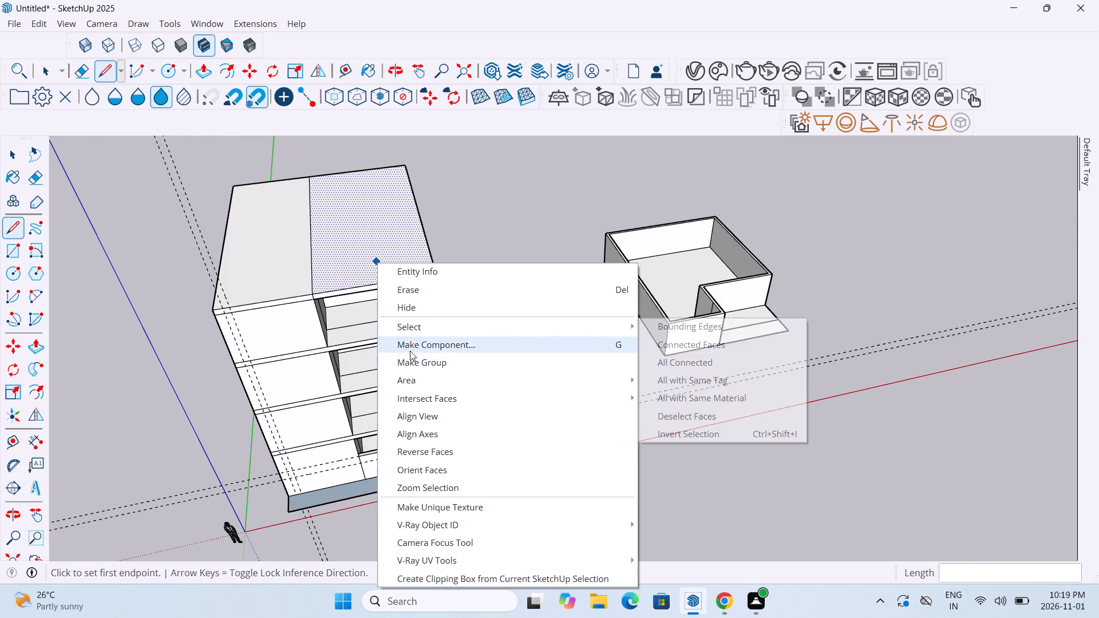
key(Escape)
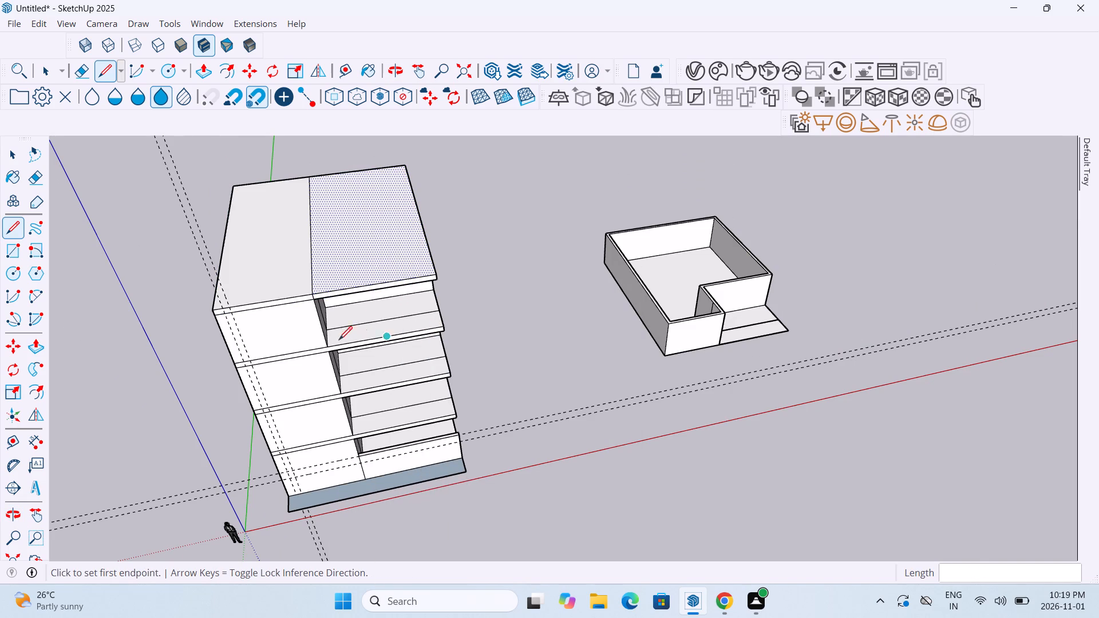
Draw a 45' by 15' rectangle over the solid bay side of the roof, from the rear outer corner to the dividing line's front end.
middle_drag(308, 343, 321, 224)
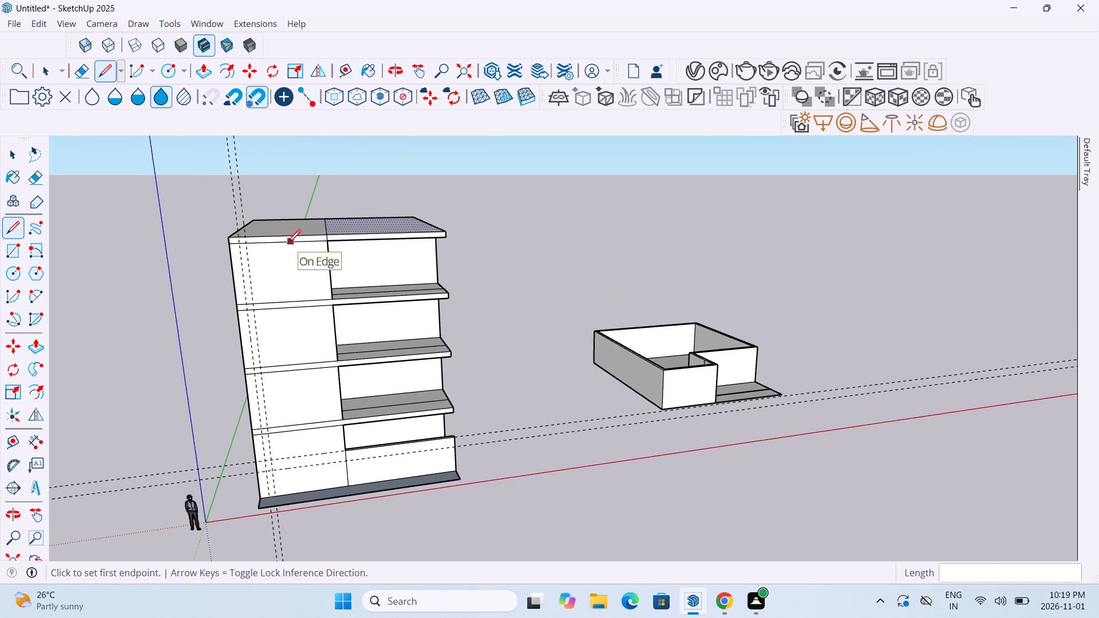
scroll(270, 225, up, 7)
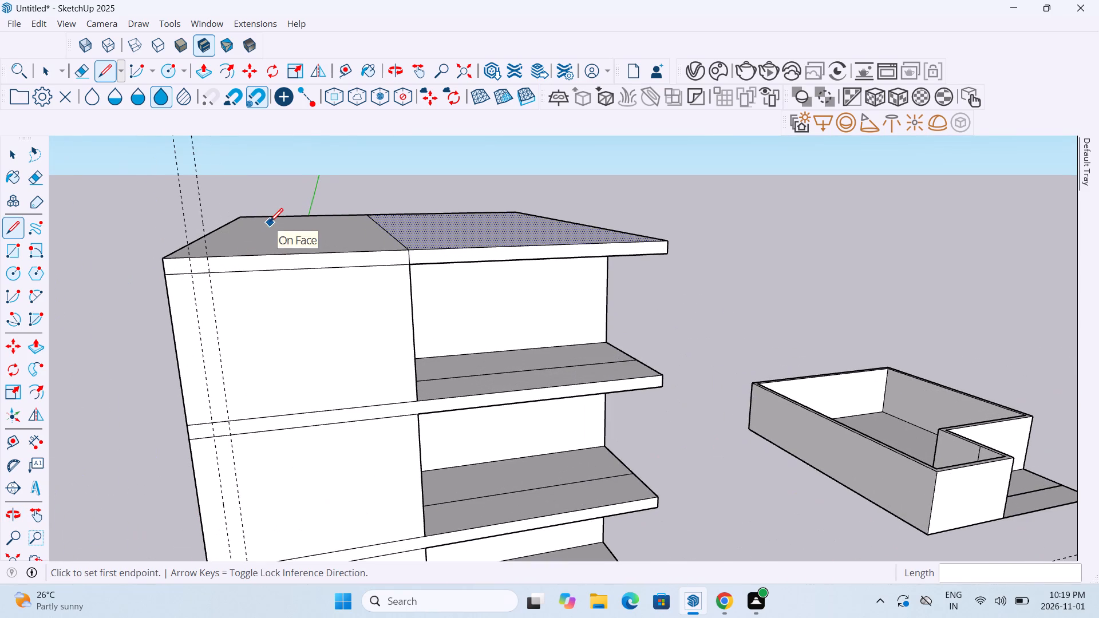
middle_drag(270, 223, 276, 276)
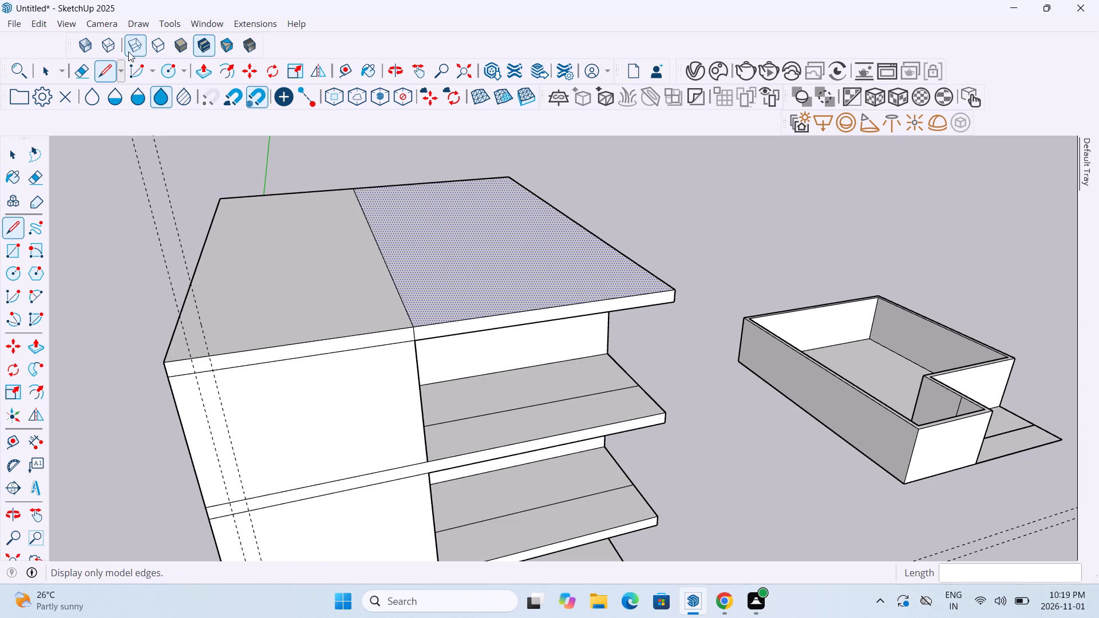
click(3, 253)
click(223, 200)
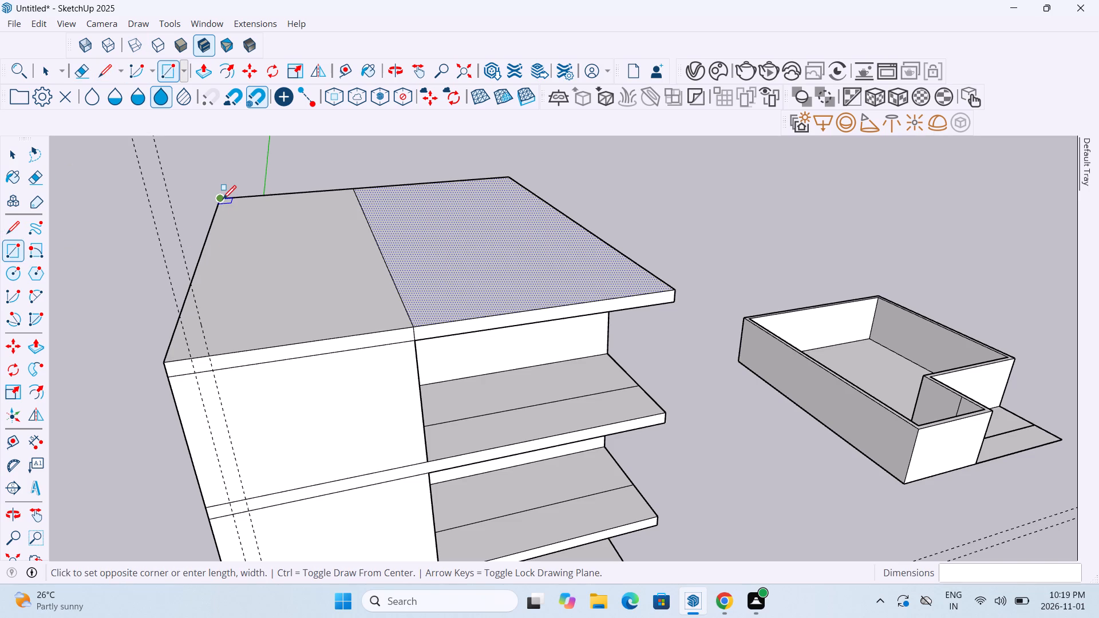
click(412, 324)
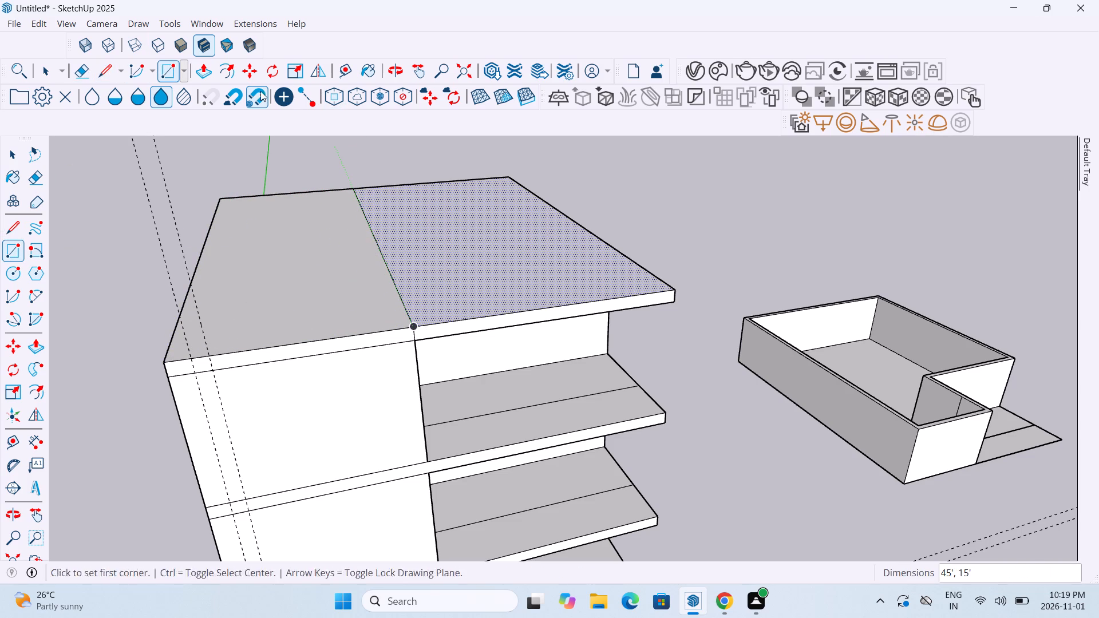
Push/Pull the roof face over the solid bay up 3'.
click(197, 74)
click(282, 264)
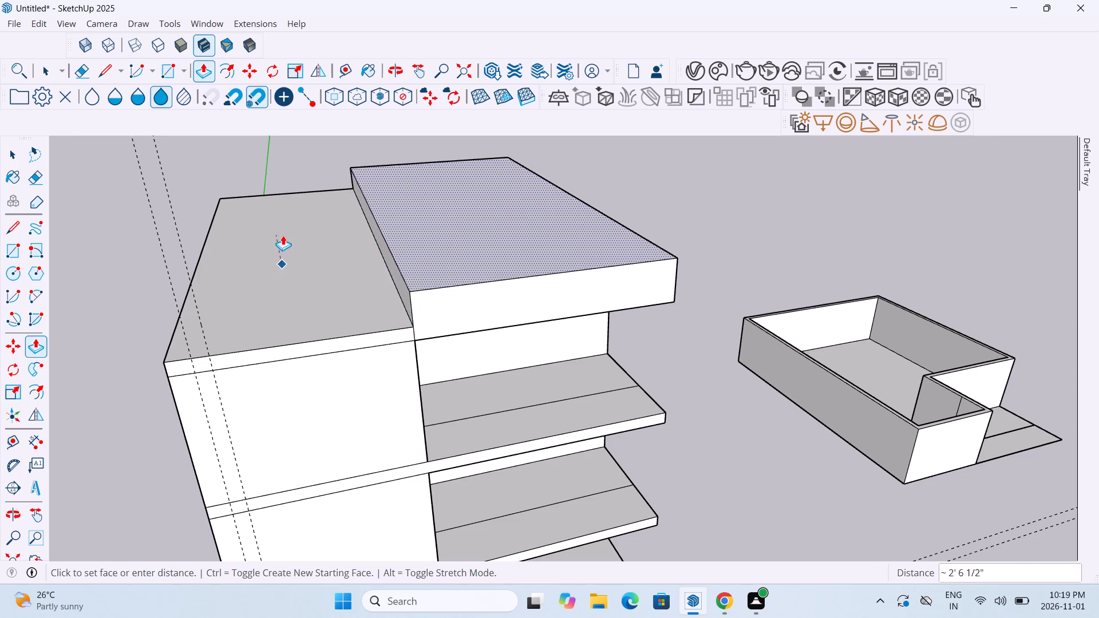
key(Escape)
click(274, 292)
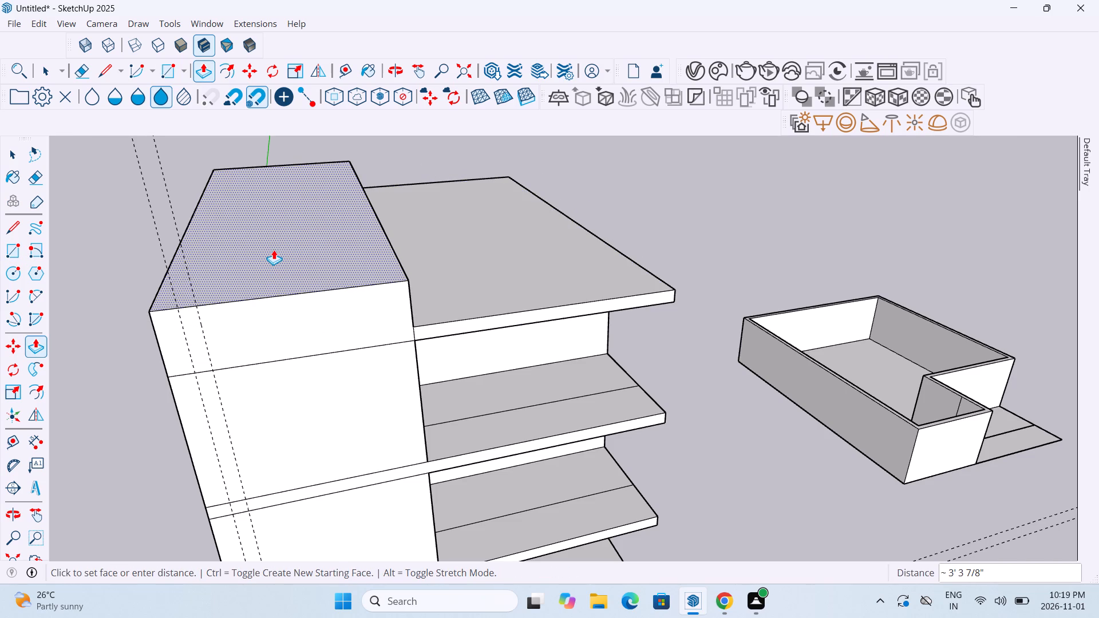
scroll(274, 249, down, 1)
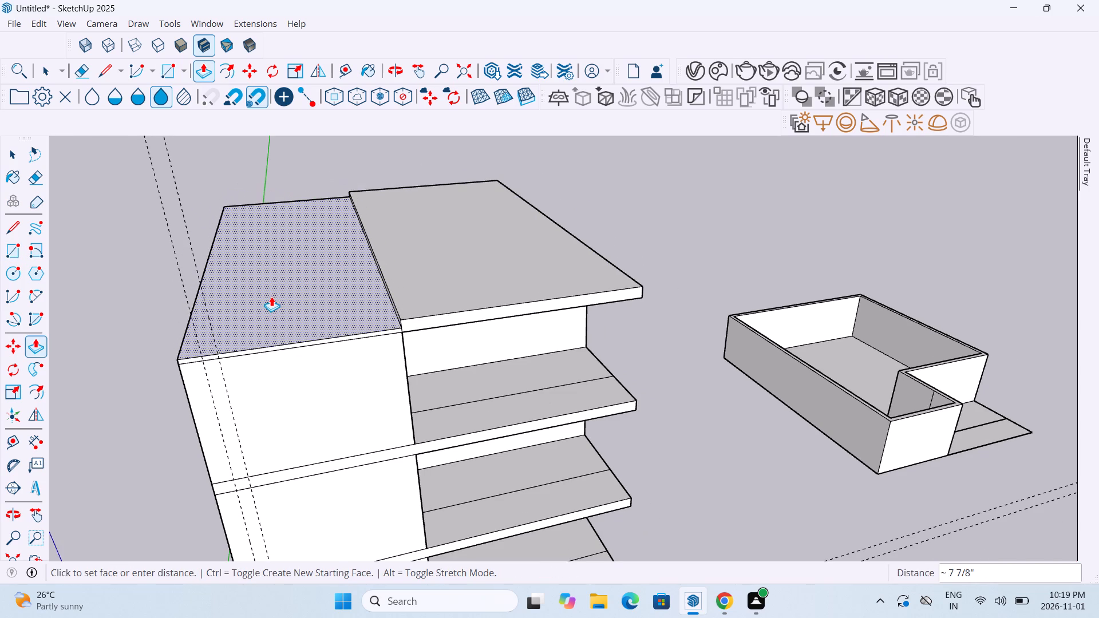
middle_drag(271, 296, 277, 233)
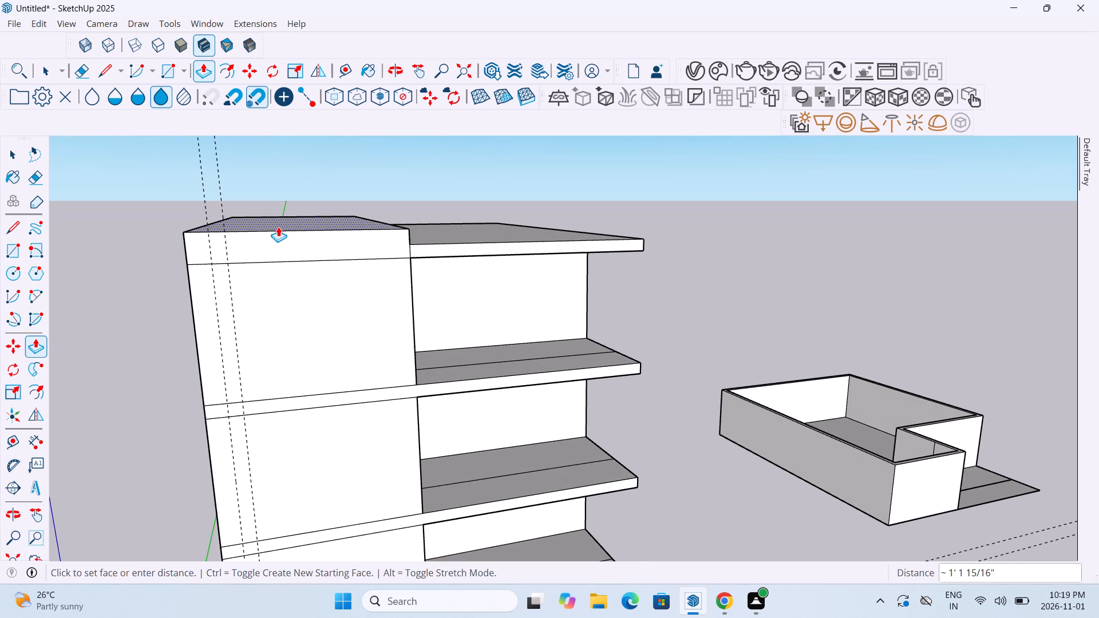
text(3')
key(Return)
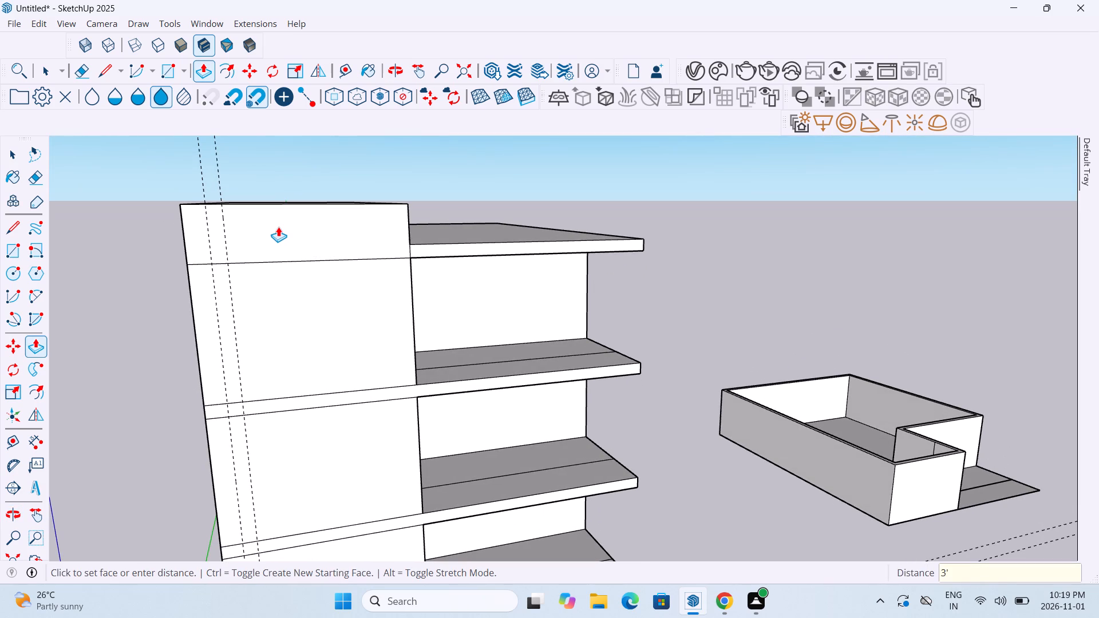
Draw a 13' 6" horizontal line across the solid bay's front wall, from the balcony roof's top corner to the outer vertical guide.
middle_drag(547, 360, 525, 355)
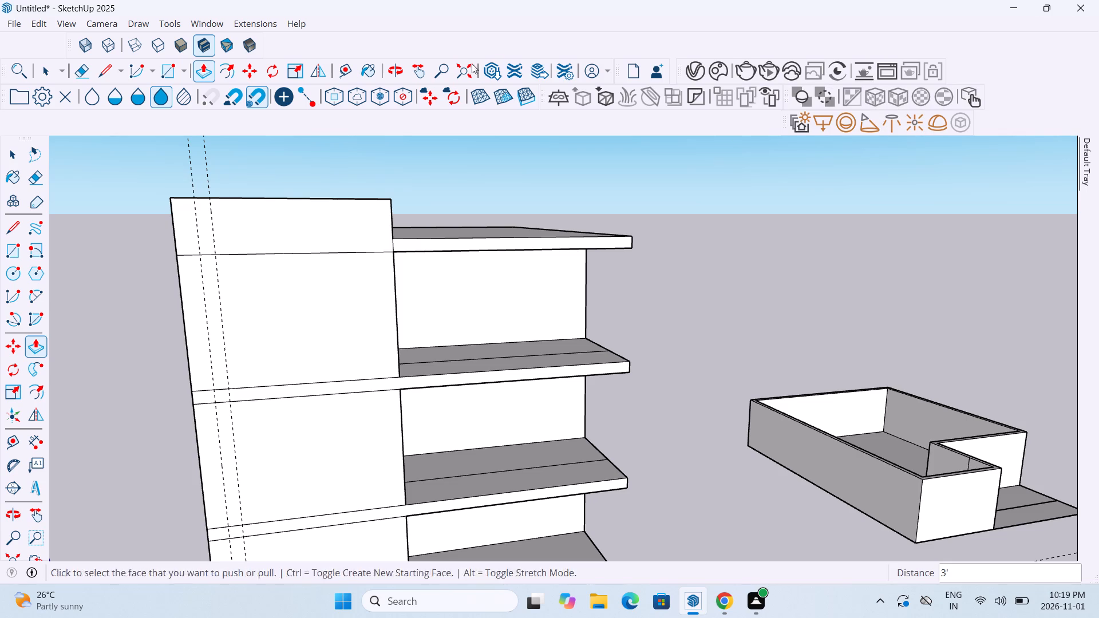
click(104, 73)
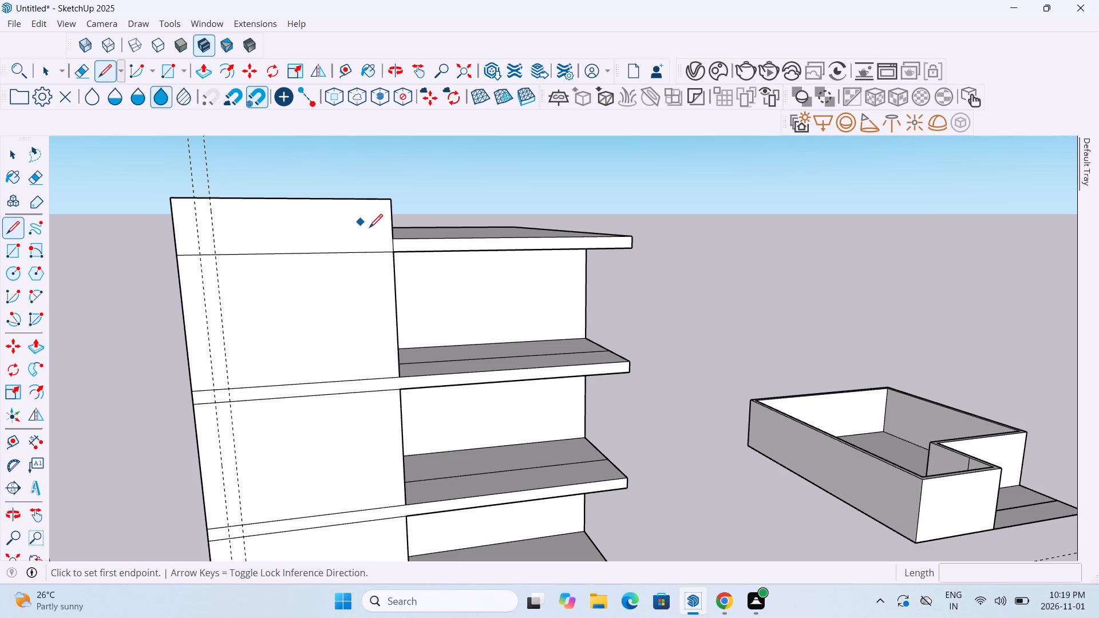
click(392, 241)
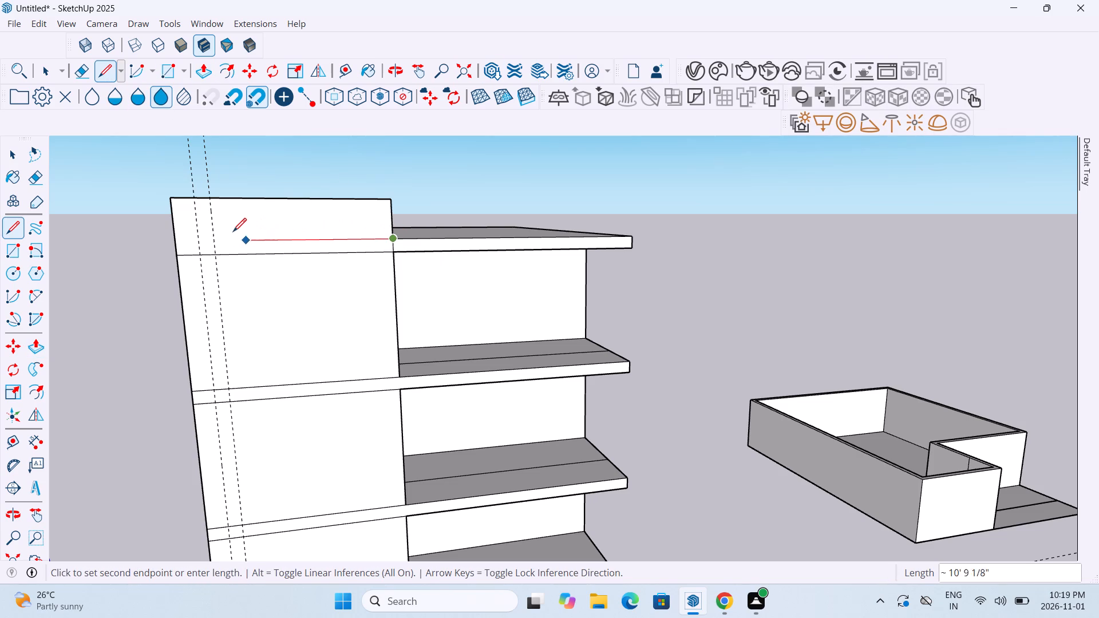
click(198, 239)
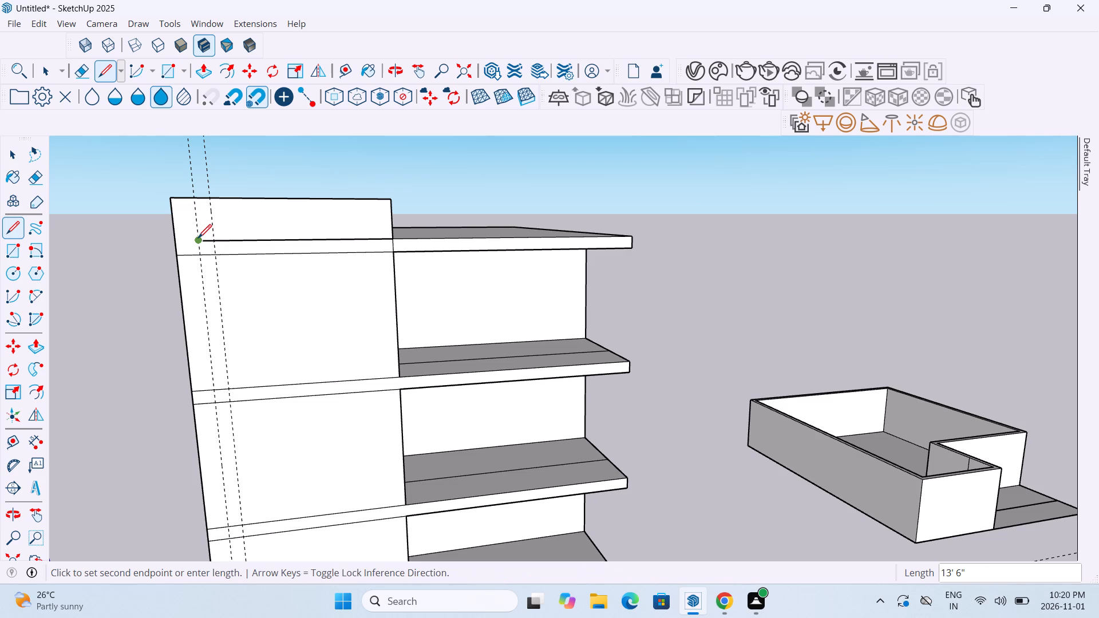
Complete the frame's outer outline with a 39' vertical line down the outer guide and a 13' 6" bottom line back to the balcony side.
scroll(198, 239, down, 5)
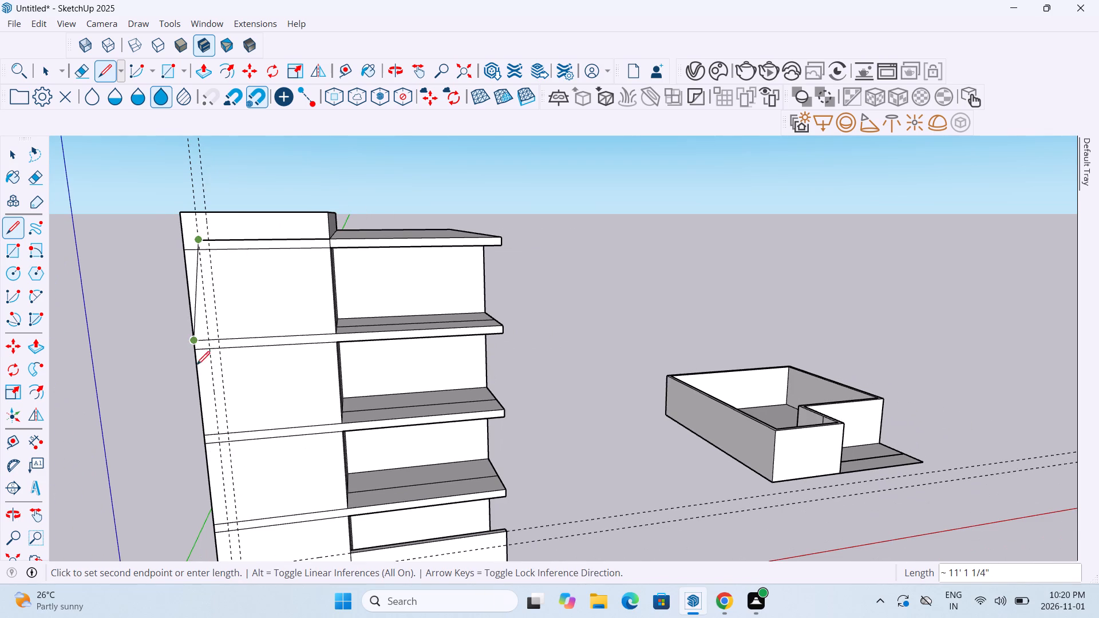
middle_drag(205, 382, 218, 318)
scroll(218, 318, down, 3)
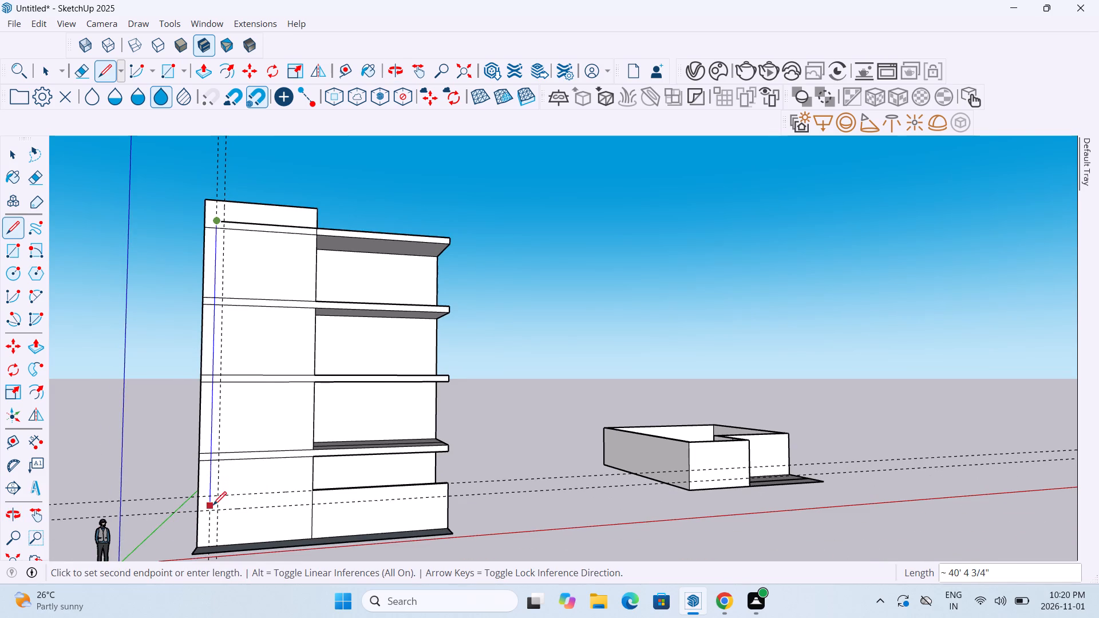
scroll(215, 506, up, 4)
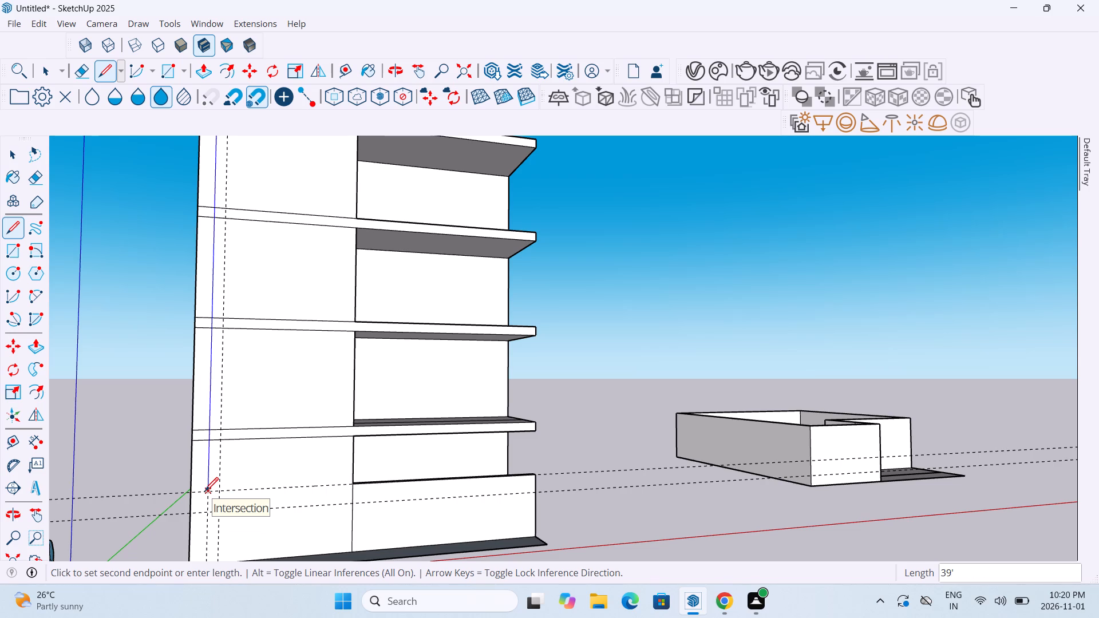
click(205, 492)
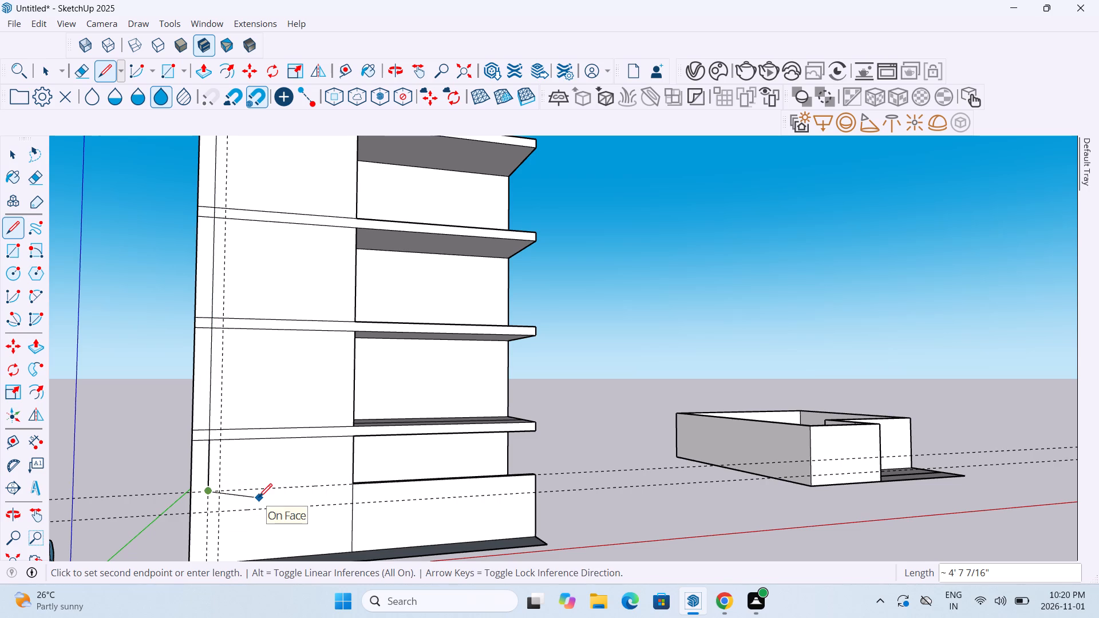
scroll(259, 488, up, 5)
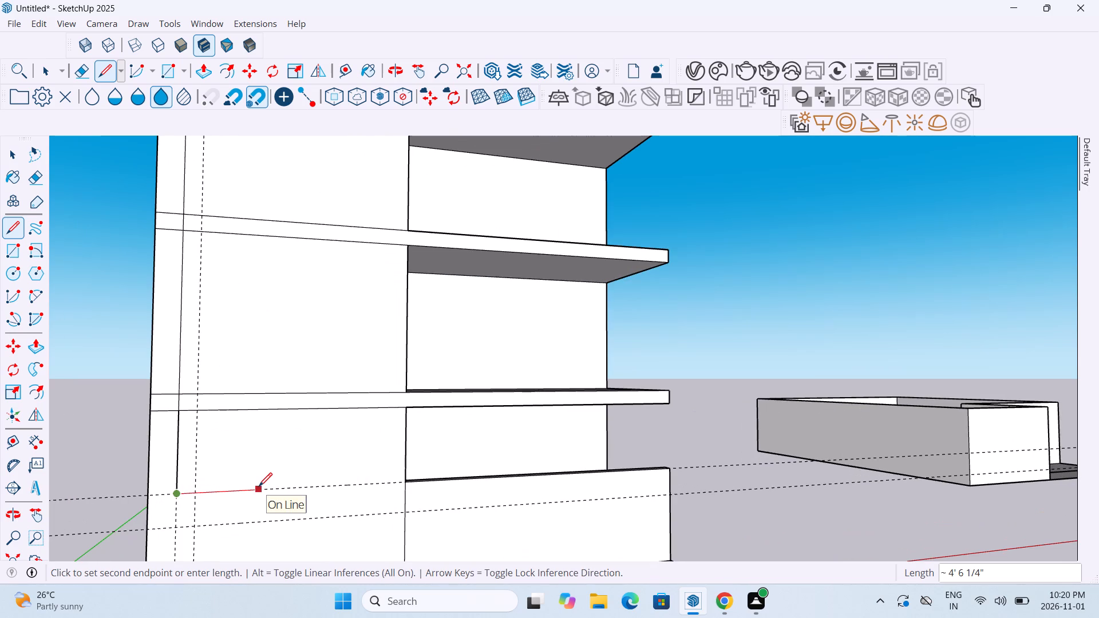
click(407, 482)
Place a horizontal guide 1' above the frame's bottom line with the Tape Measure.
scroll(407, 482, down, 7)
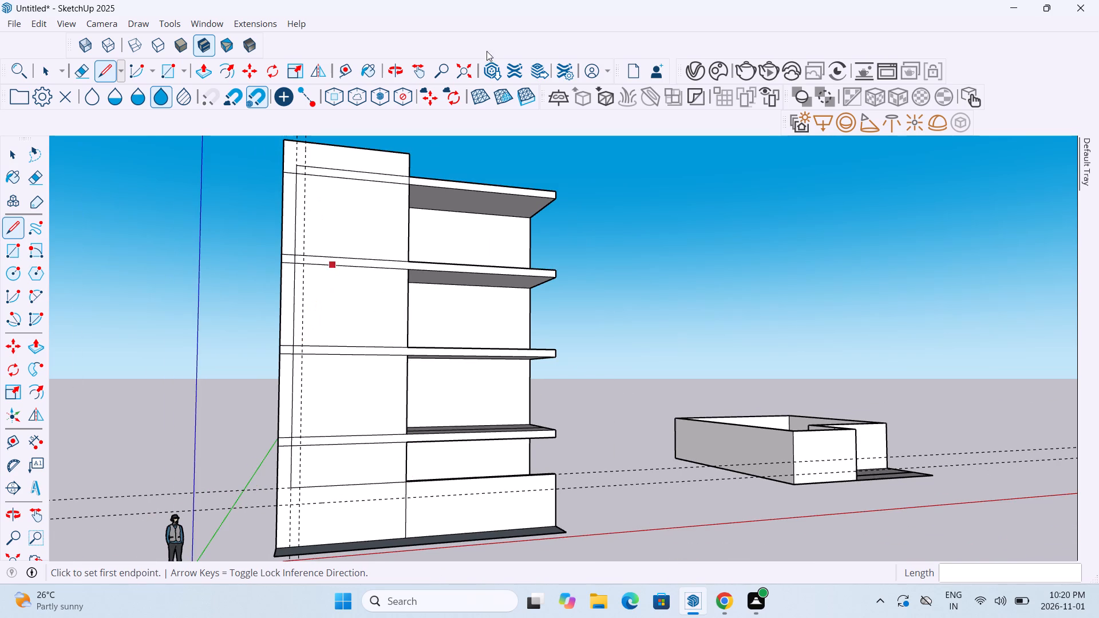
click(348, 65)
scroll(320, 431, up, 10)
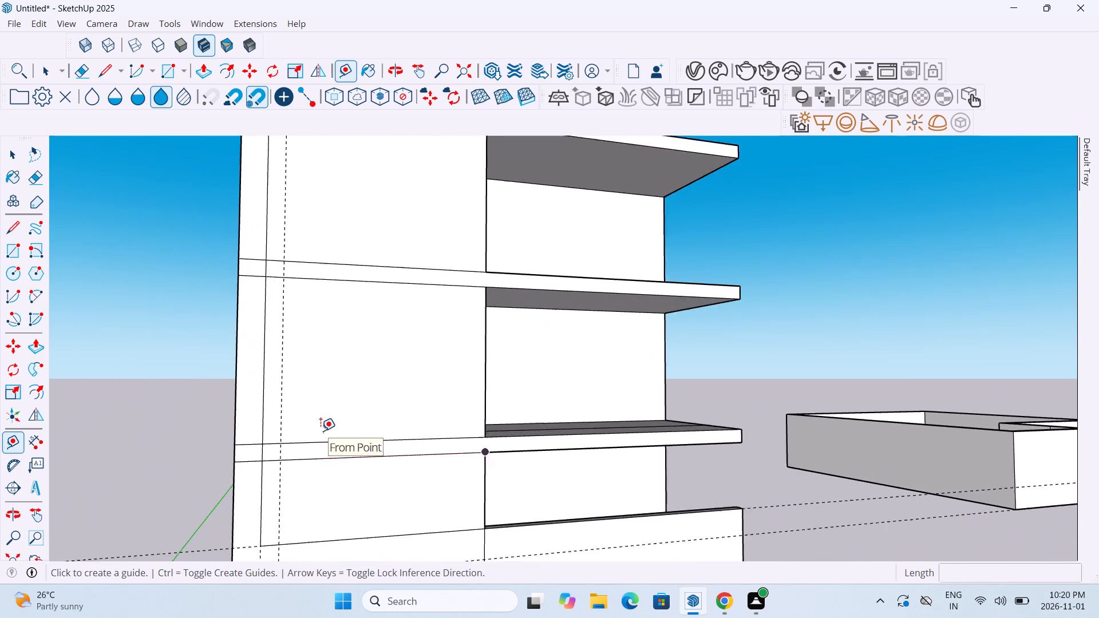
middle_drag(341, 511, 333, 449)
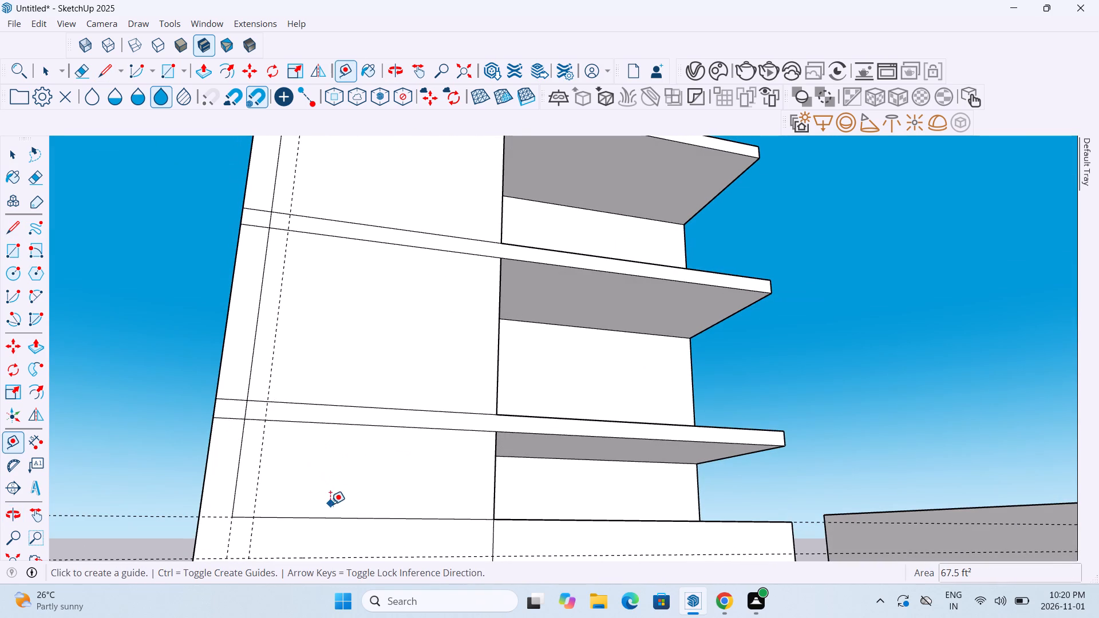
scroll(342, 441, down, 4)
click(330, 492)
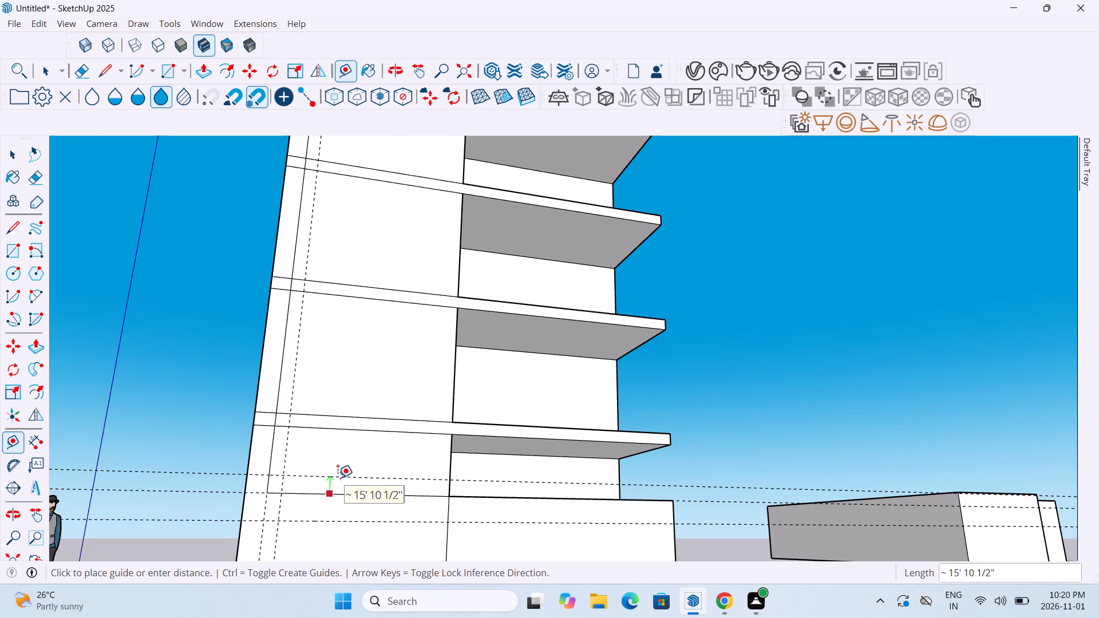
key(1)
key(apostrophe)
key(Return)
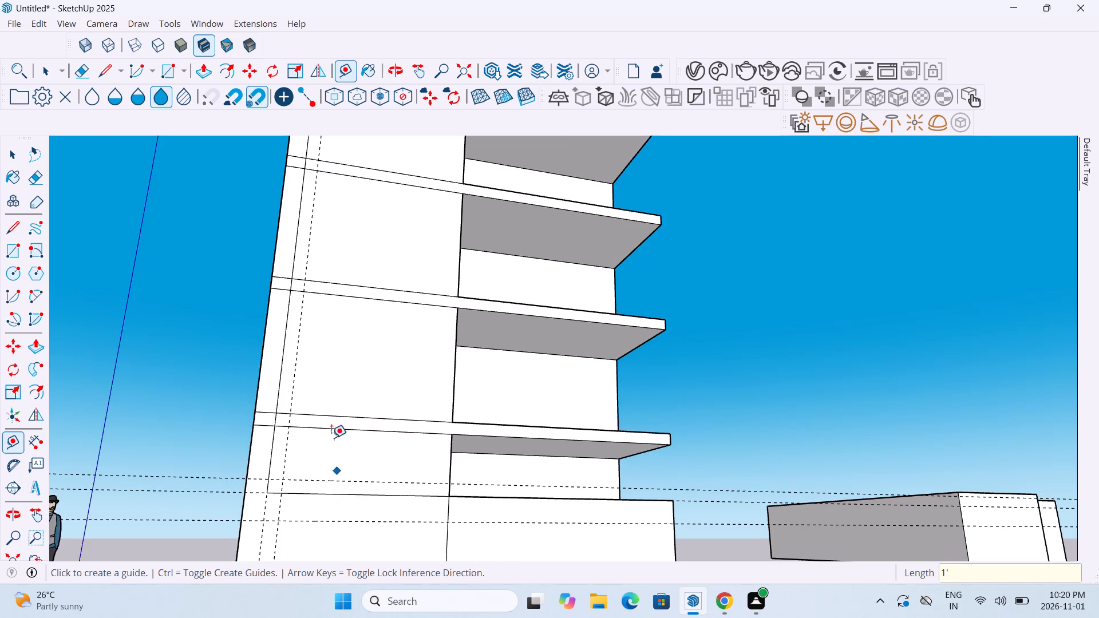
Draw the frame's inner outline along the new guide to the inner vertical guide, and up it to the roof slab's lower line.
click(110, 77)
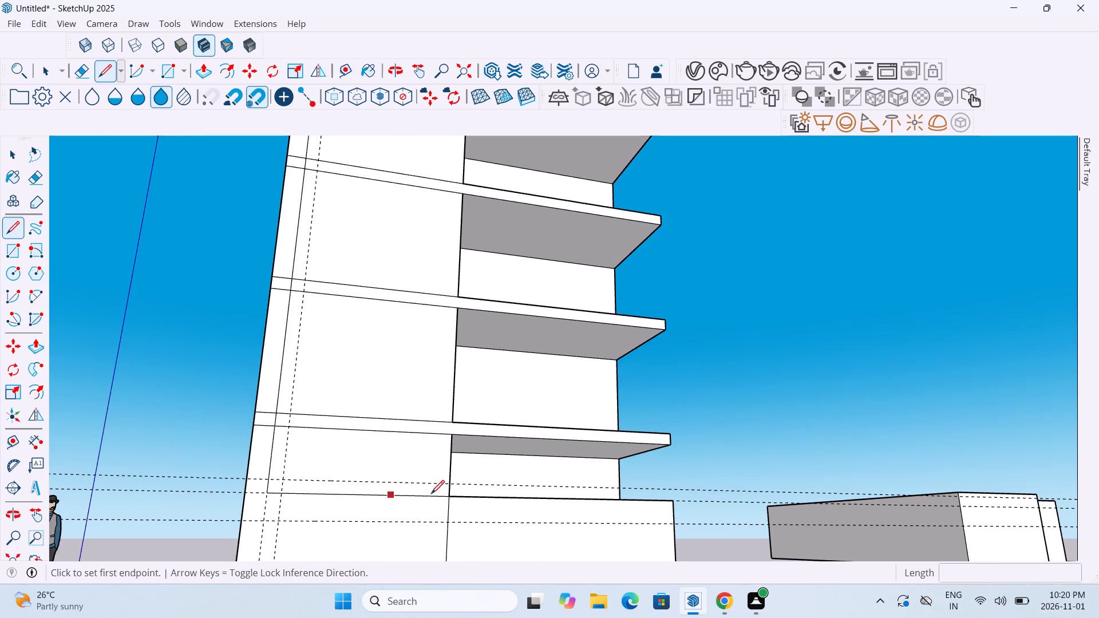
click(448, 487)
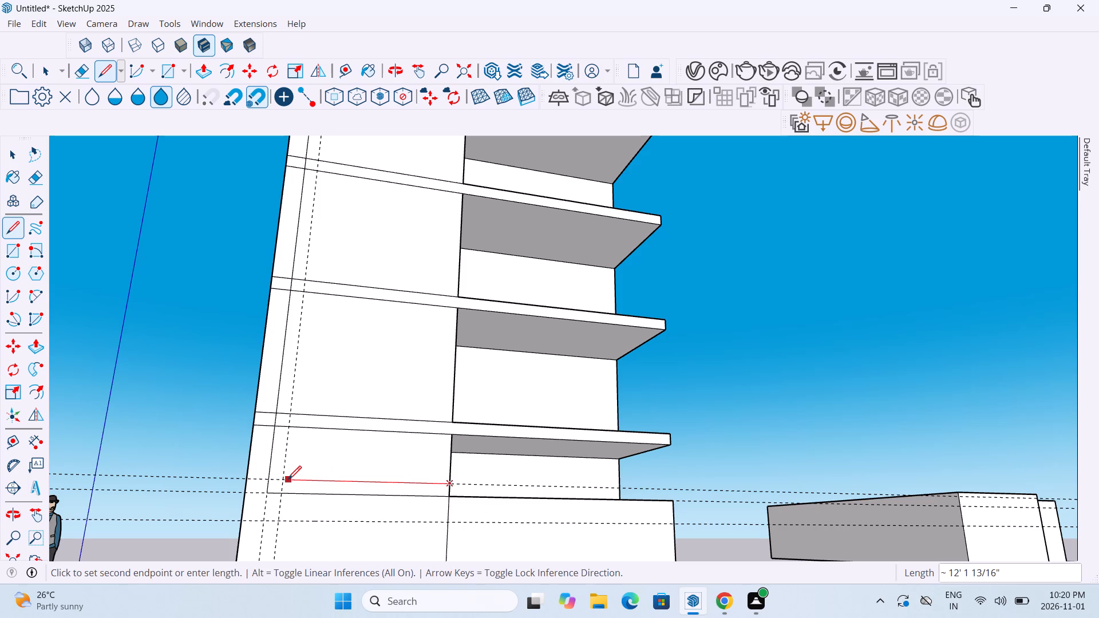
click(283, 481)
scroll(283, 481, down, 6)
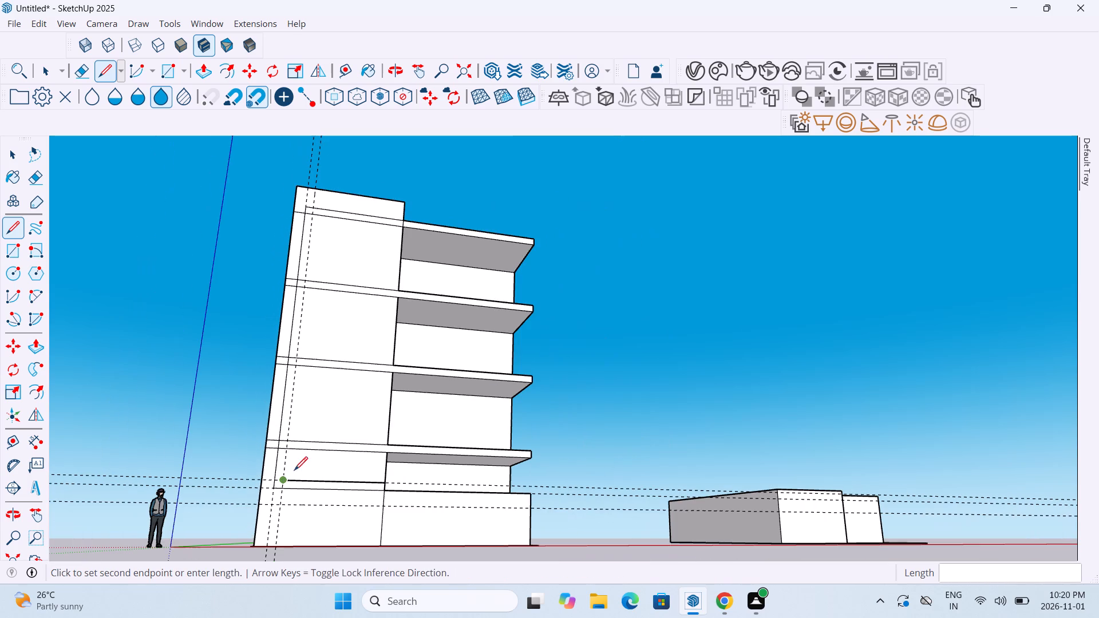
middle_drag(314, 242, 299, 314)
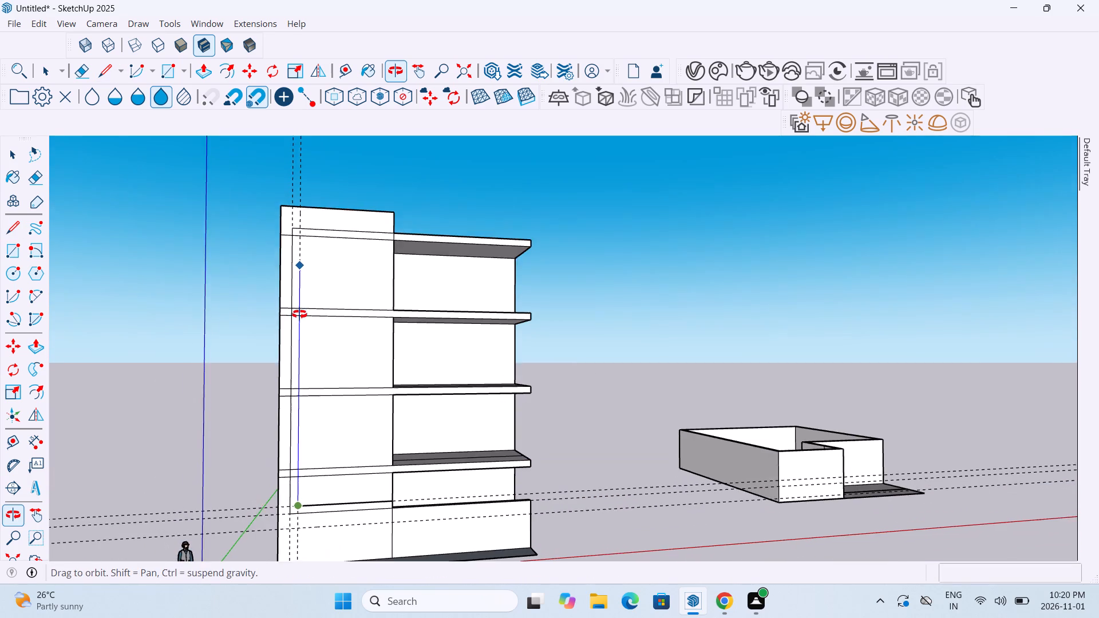
middle_drag(299, 314, 299, 318)
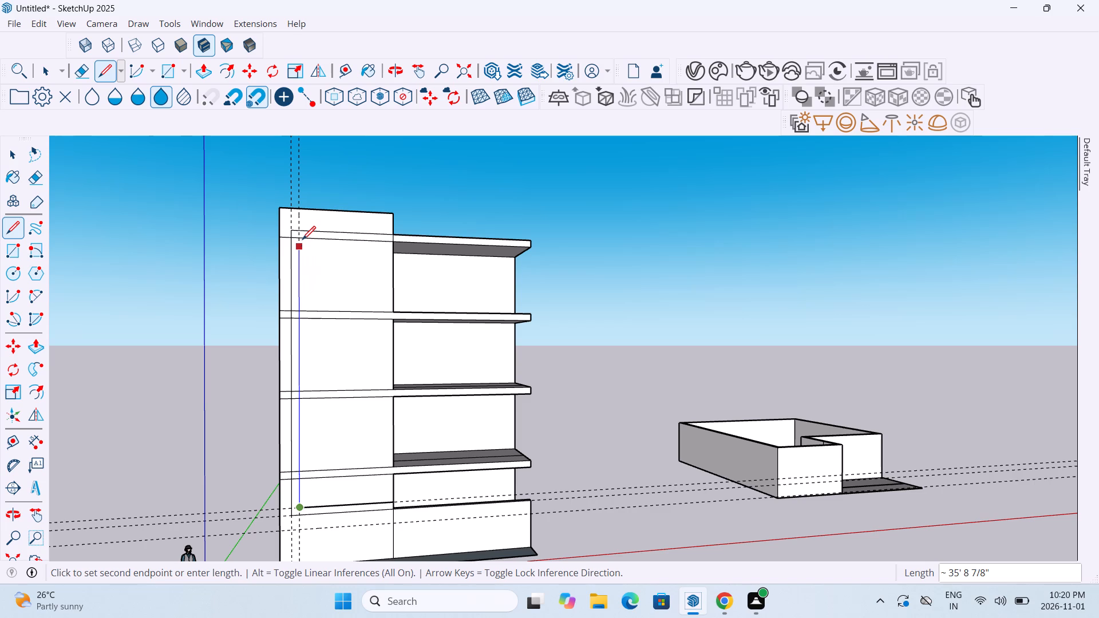
click(303, 236)
Erase the inner vertical guide and the roof slab line's segments crossing the frame strip and extending to the wall's outer edge.
scroll(303, 236, up, 7)
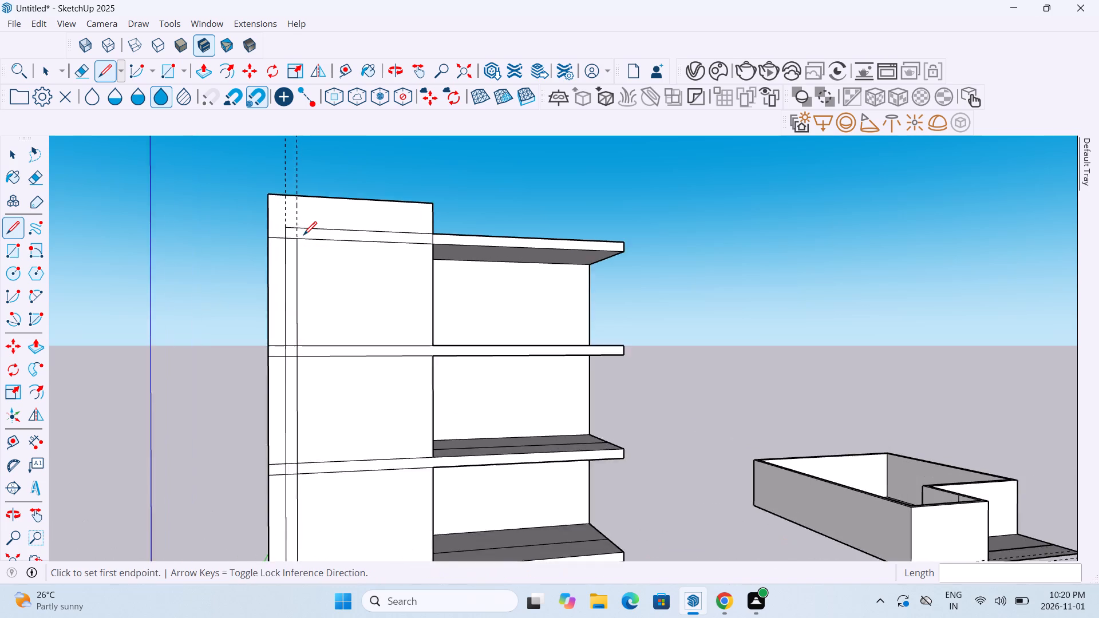
scroll(303, 236, up, 2)
click(80, 72)
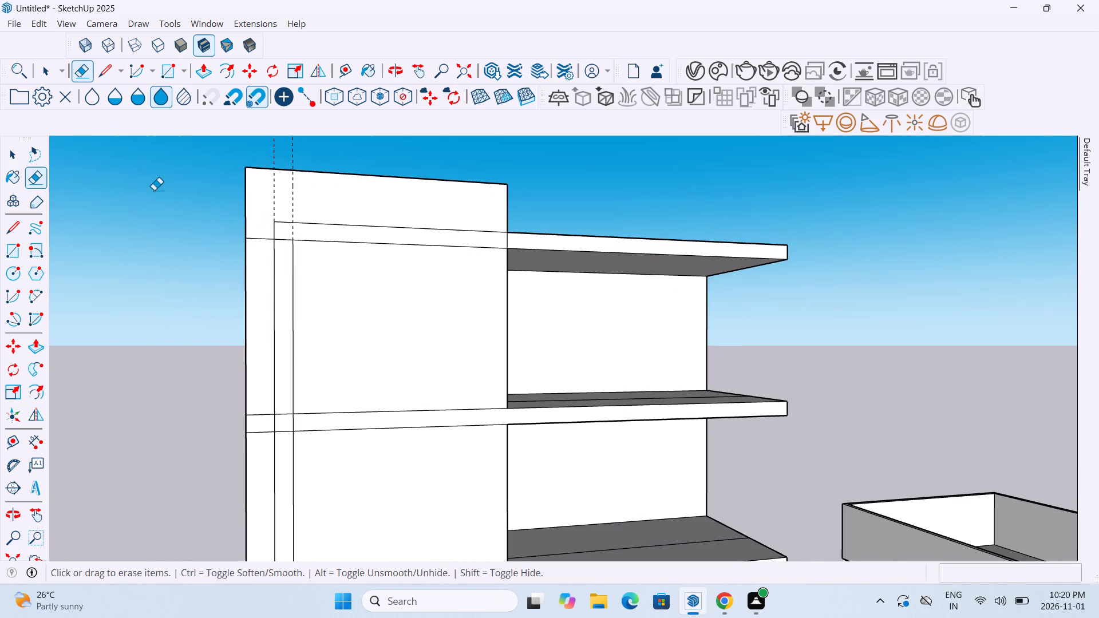
scroll(292, 231, up, 9)
scroll(292, 231, down, 1)
scroll(292, 231, up, 1)
drag(276, 232, 297, 226)
drag(270, 241, 267, 271)
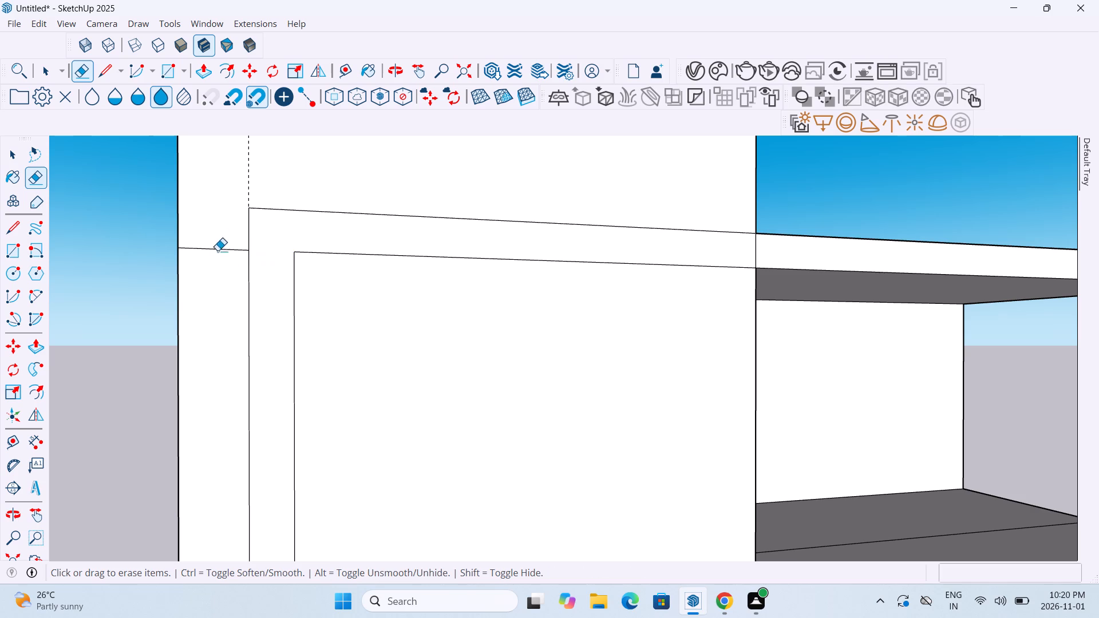
drag(215, 243, 209, 273)
scroll(209, 273, down, 9)
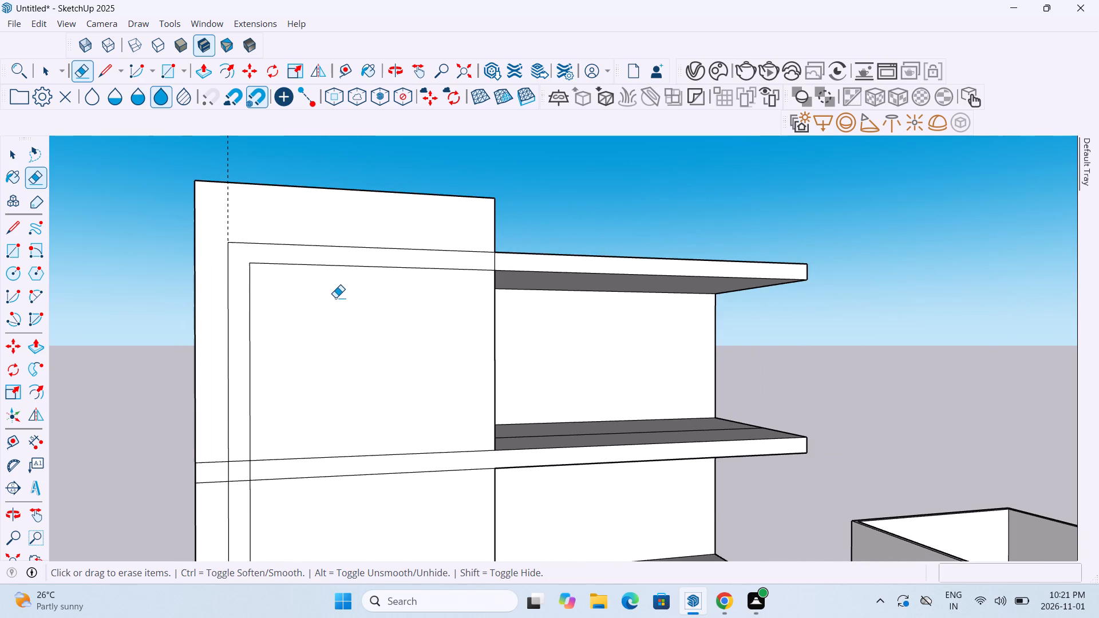
Erase the line segments of the first slab below the roof across the frame strip and out to the wall's outer edge.
scroll(335, 298, down, 5)
middle_drag(319, 343, 311, 279)
scroll(311, 279, down, 4)
scroll(256, 339, up, 10)
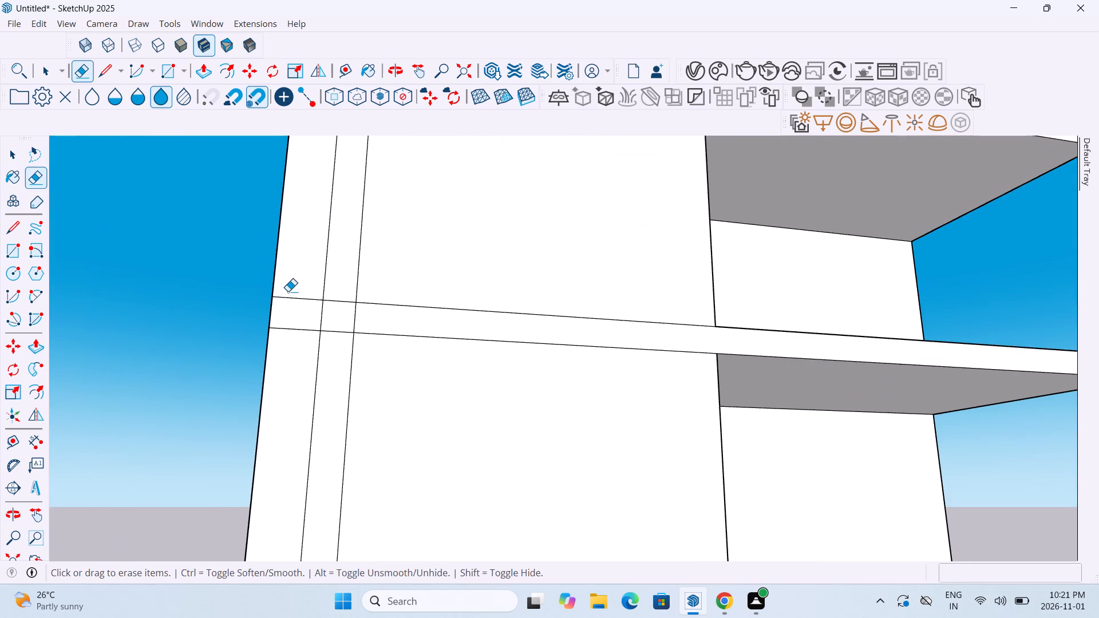
drag(288, 286, 284, 365)
drag(334, 292, 330, 346)
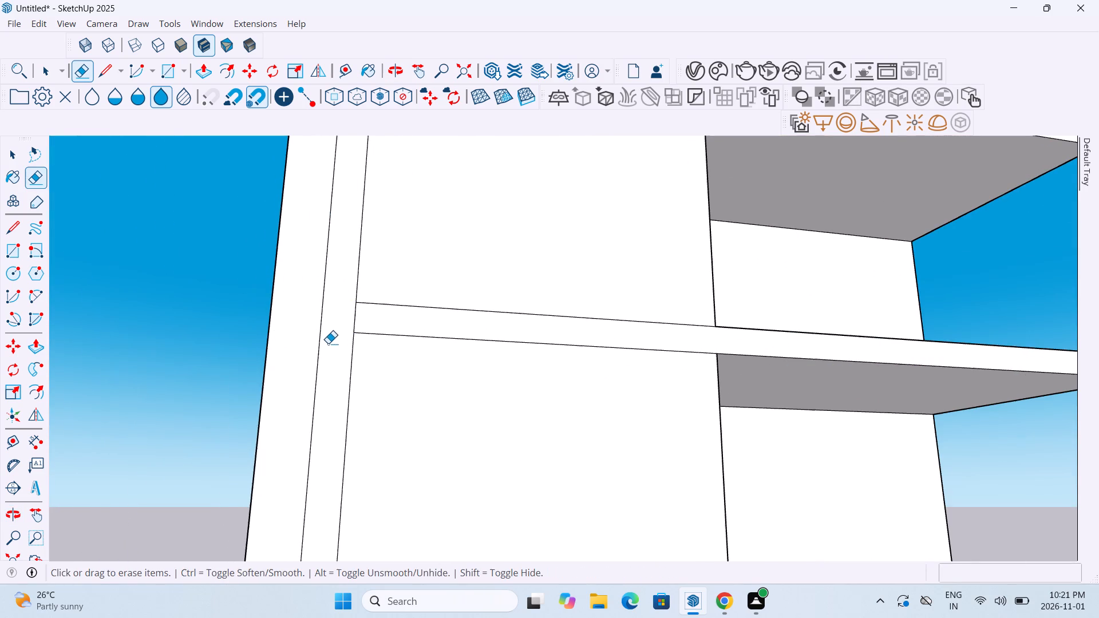
Erase the line segments of the second slab below the roof across the frame strip and out to the wall's outer edge.
scroll(324, 341, down, 6)
scroll(359, 426, down, 6)
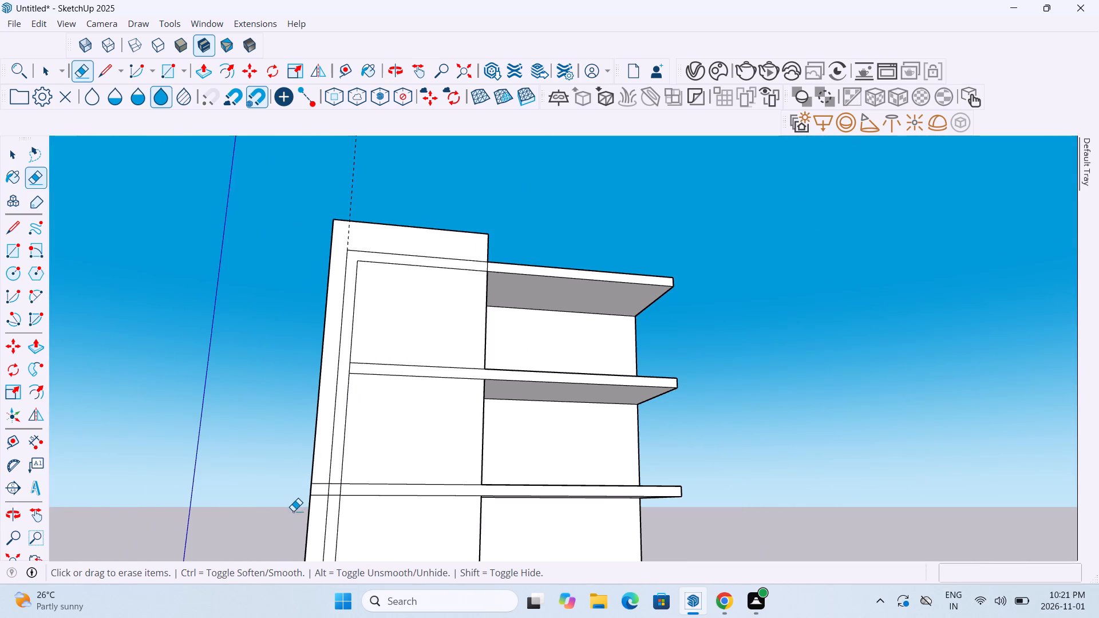
scroll(314, 506, up, 12)
drag(323, 422, 305, 507)
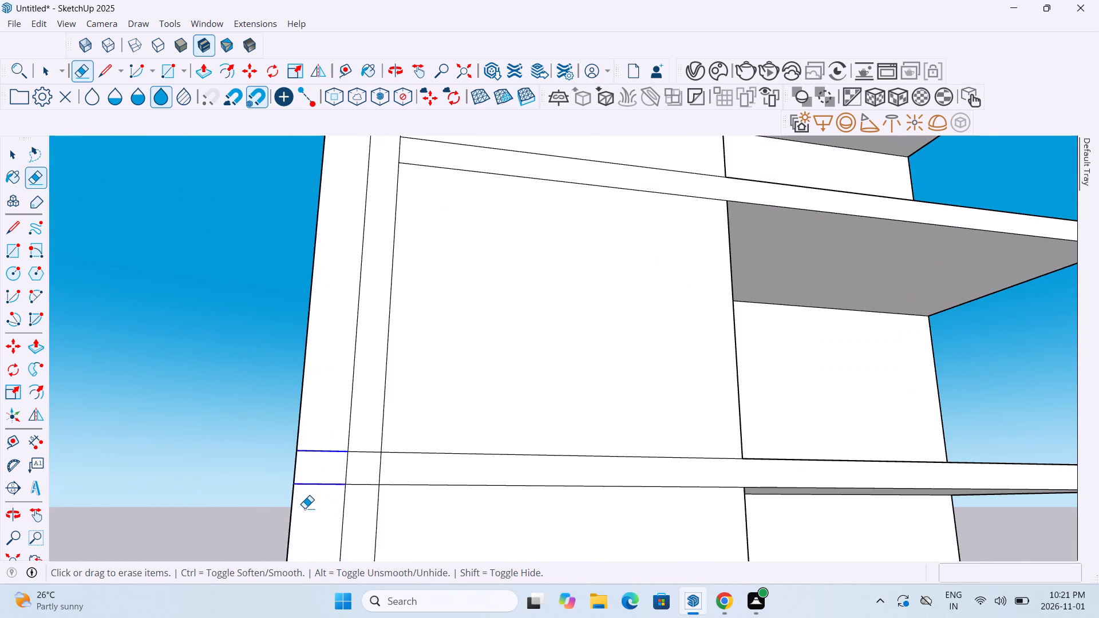
scroll(305, 507, down, 6)
scroll(330, 489, up, 12)
drag(351, 429, 343, 533)
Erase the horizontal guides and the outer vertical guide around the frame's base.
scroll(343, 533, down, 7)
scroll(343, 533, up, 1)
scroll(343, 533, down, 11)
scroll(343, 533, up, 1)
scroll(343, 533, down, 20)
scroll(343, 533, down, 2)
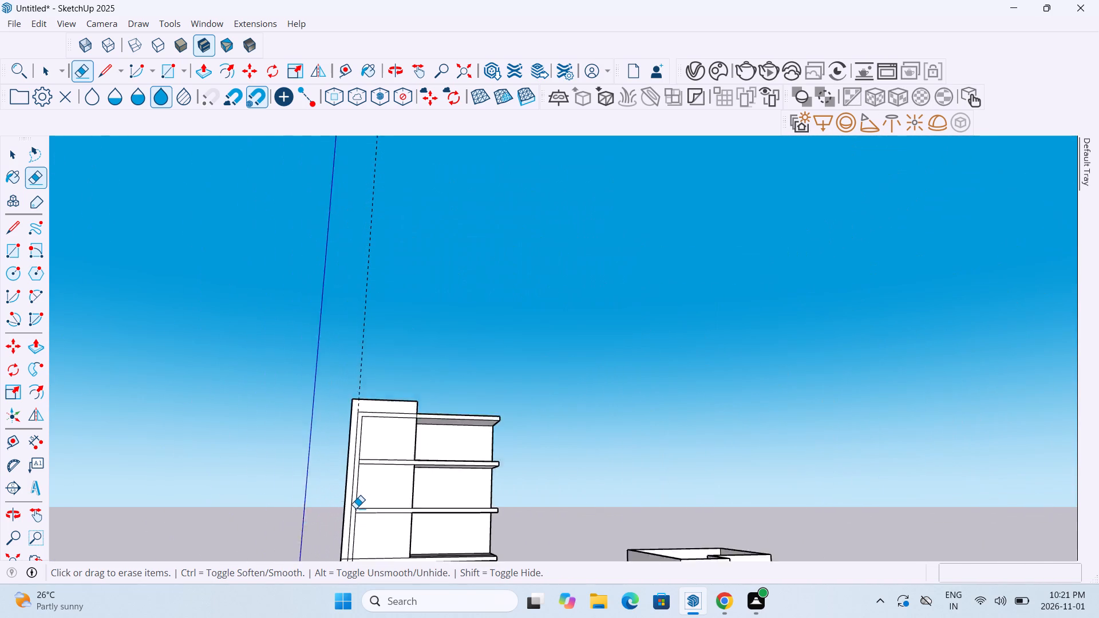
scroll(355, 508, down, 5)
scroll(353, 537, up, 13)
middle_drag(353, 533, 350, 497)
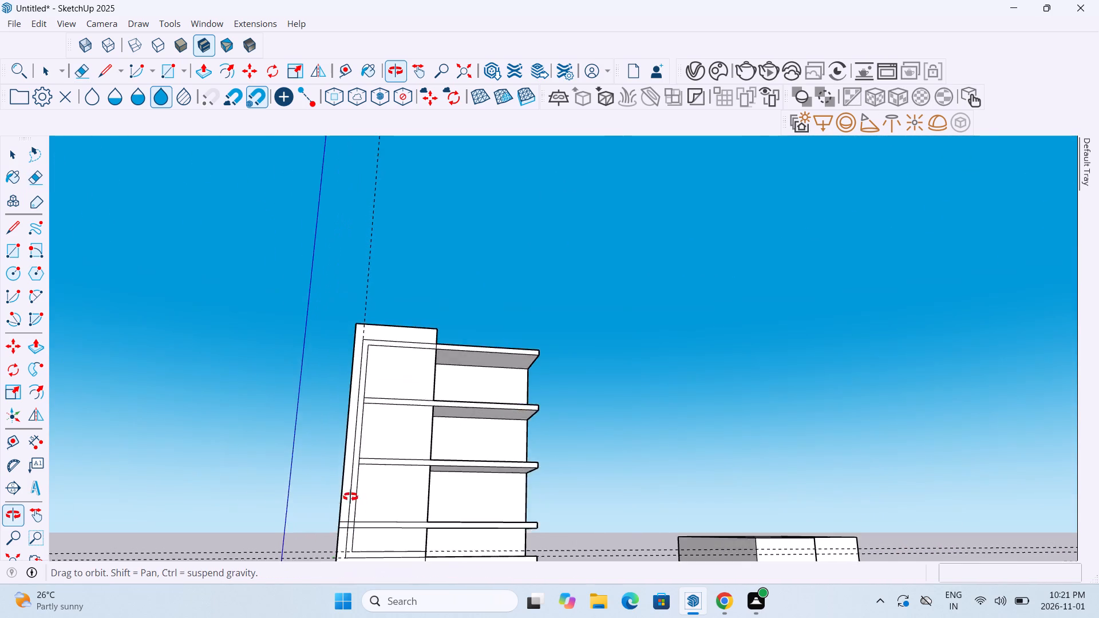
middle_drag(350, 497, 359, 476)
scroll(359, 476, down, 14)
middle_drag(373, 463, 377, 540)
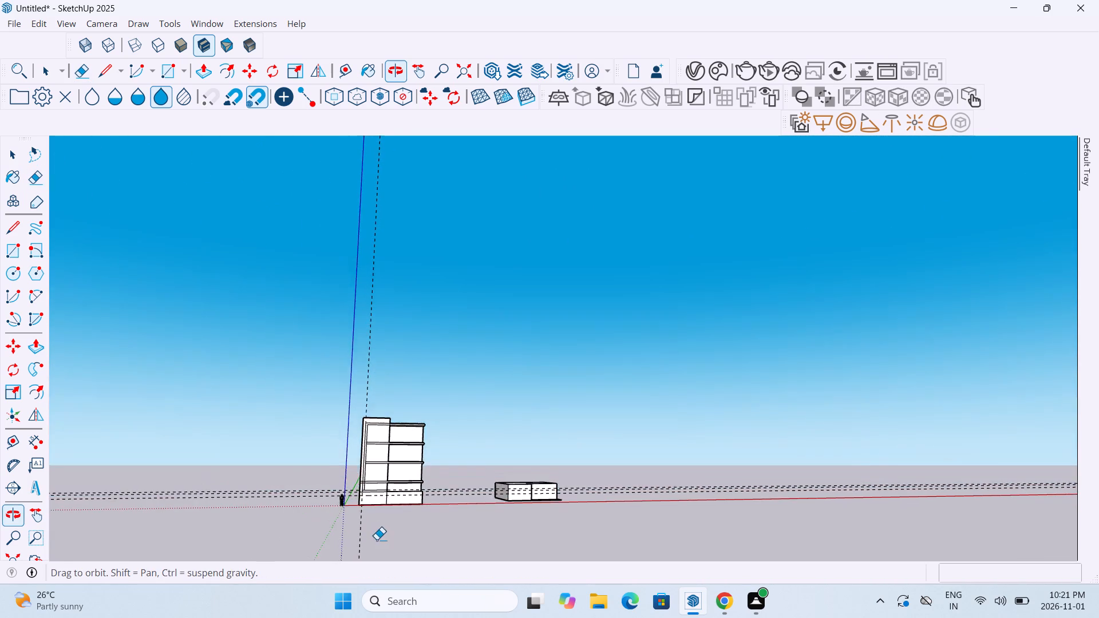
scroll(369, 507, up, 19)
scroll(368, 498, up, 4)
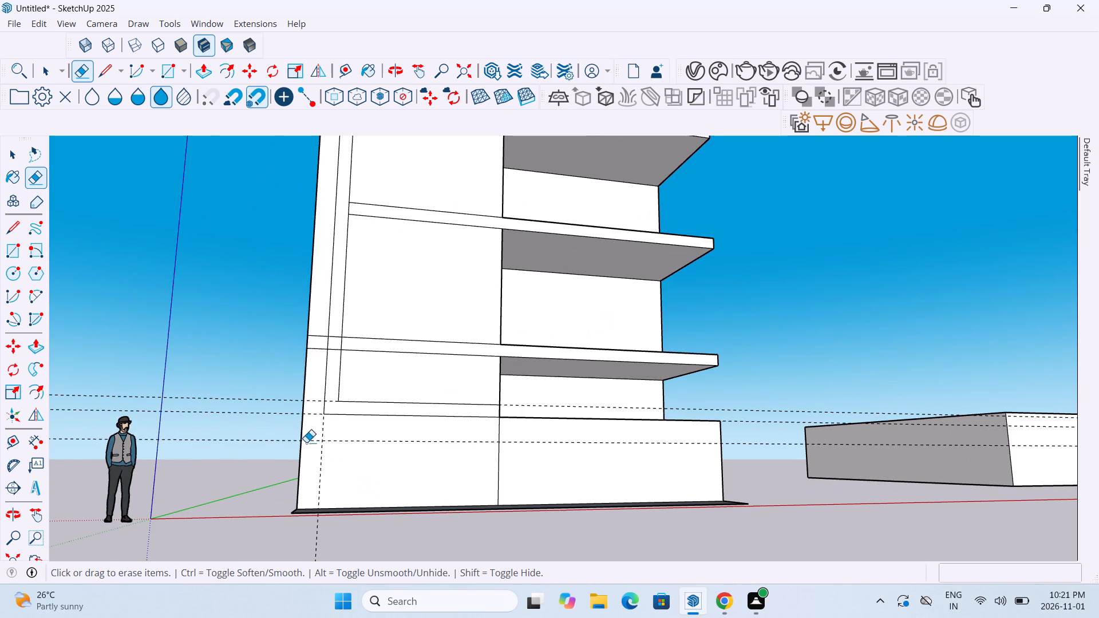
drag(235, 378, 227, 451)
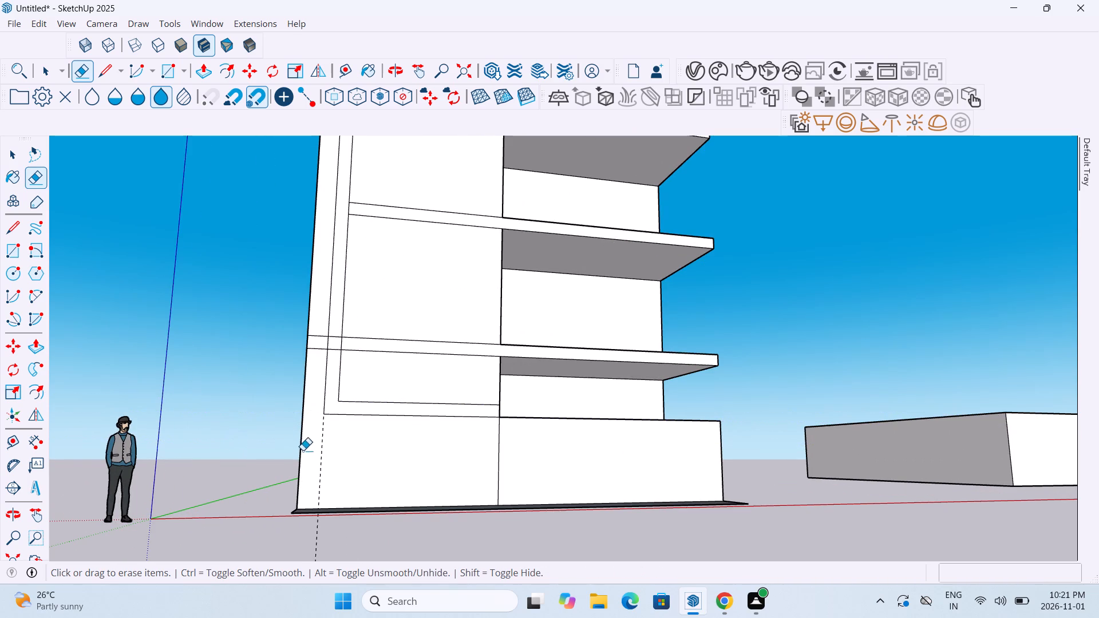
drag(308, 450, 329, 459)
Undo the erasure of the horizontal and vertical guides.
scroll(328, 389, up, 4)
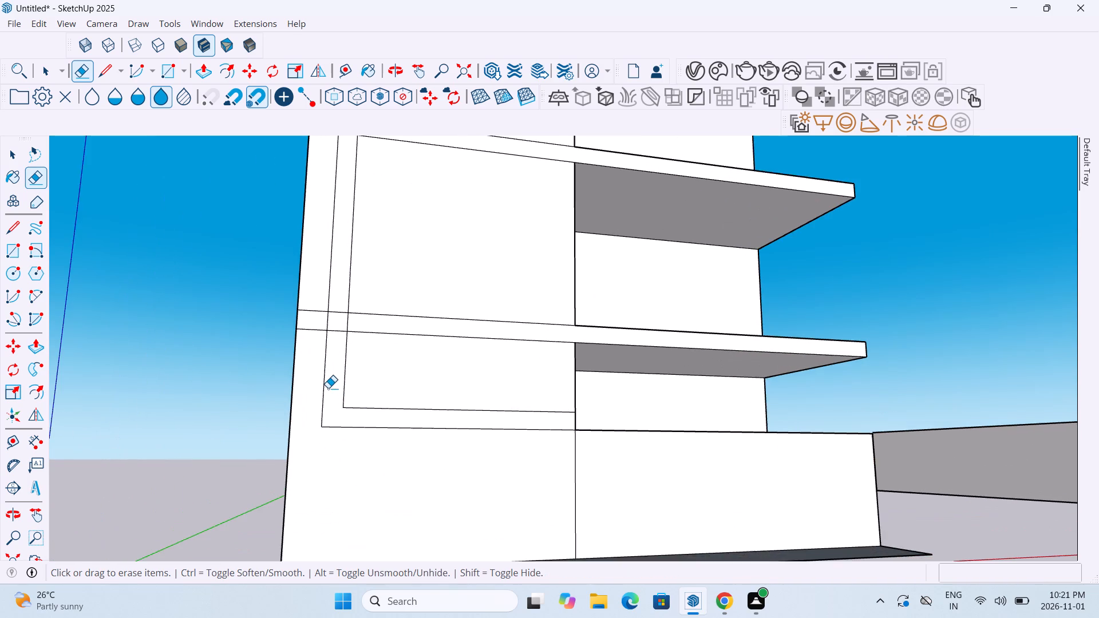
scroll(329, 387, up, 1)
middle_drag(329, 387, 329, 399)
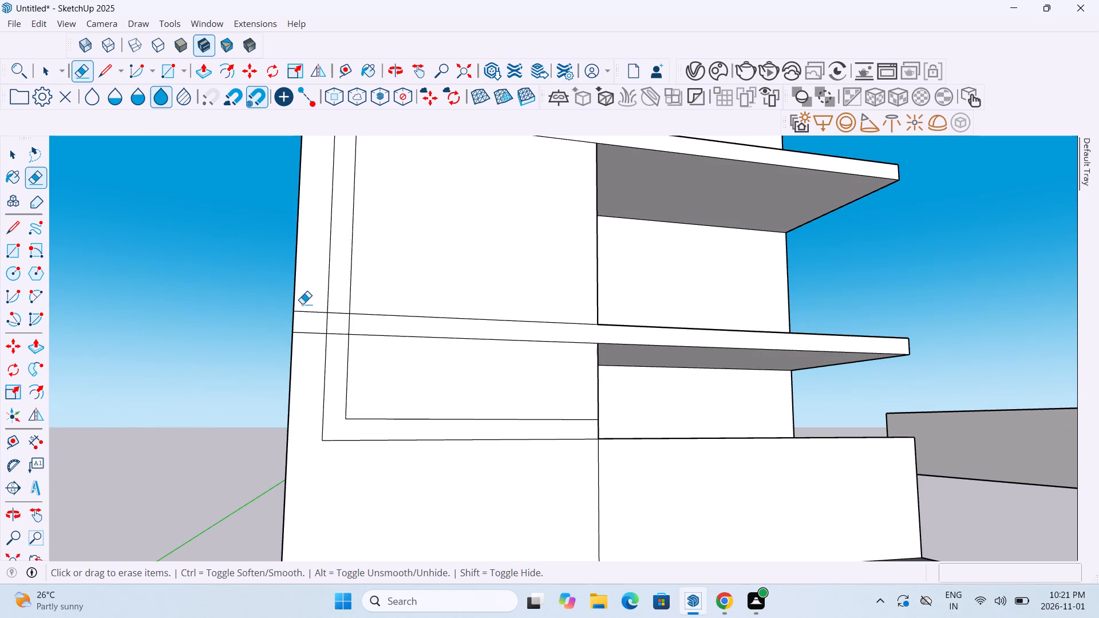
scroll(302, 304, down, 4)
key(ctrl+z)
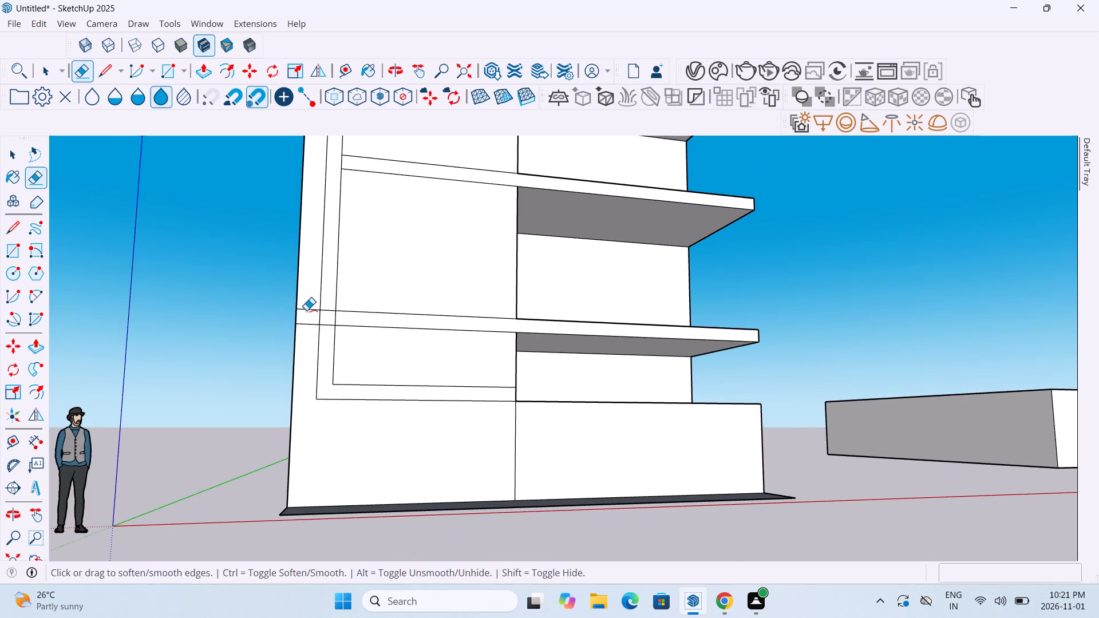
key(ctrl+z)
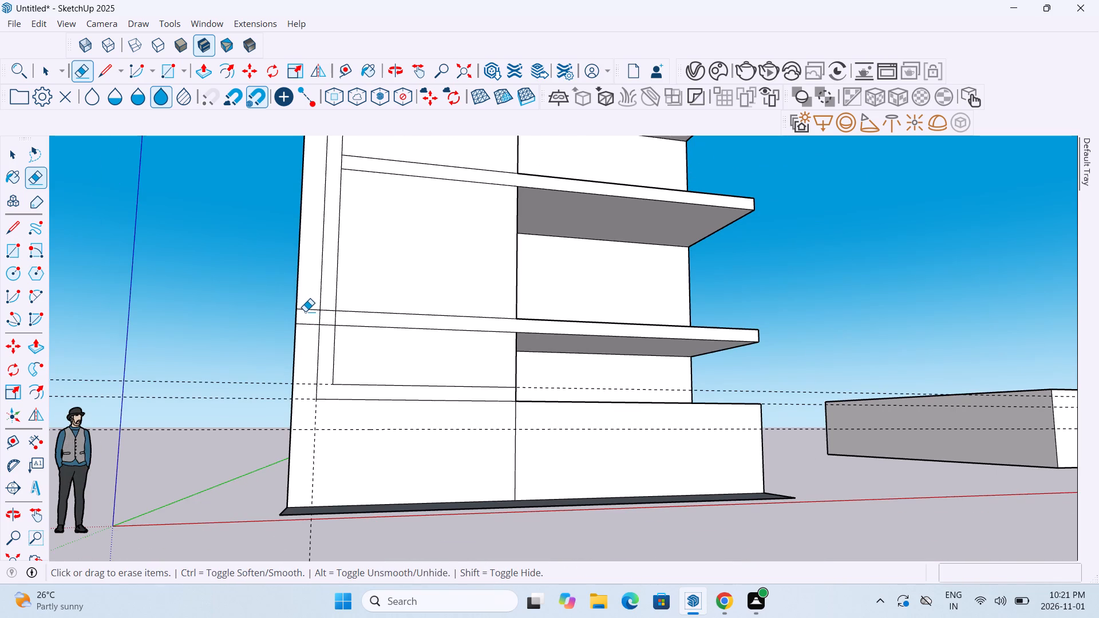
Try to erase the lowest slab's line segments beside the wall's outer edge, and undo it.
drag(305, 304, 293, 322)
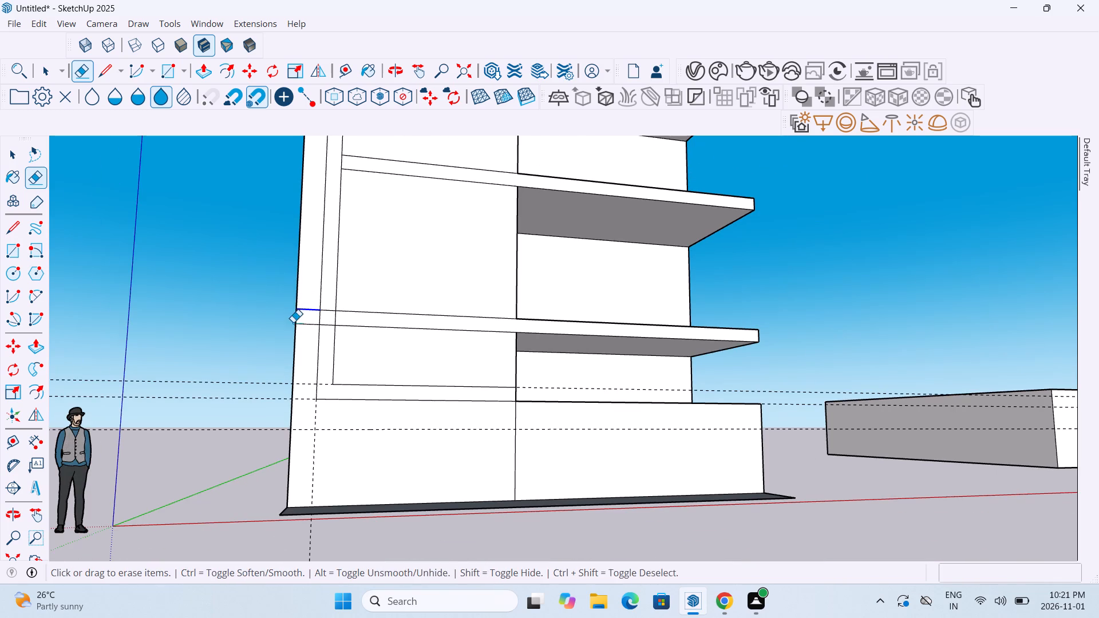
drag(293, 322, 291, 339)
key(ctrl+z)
Erase the lowest slab's line segments from the wall's outer edge across the vertical frame strip.
scroll(301, 328, up, 4)
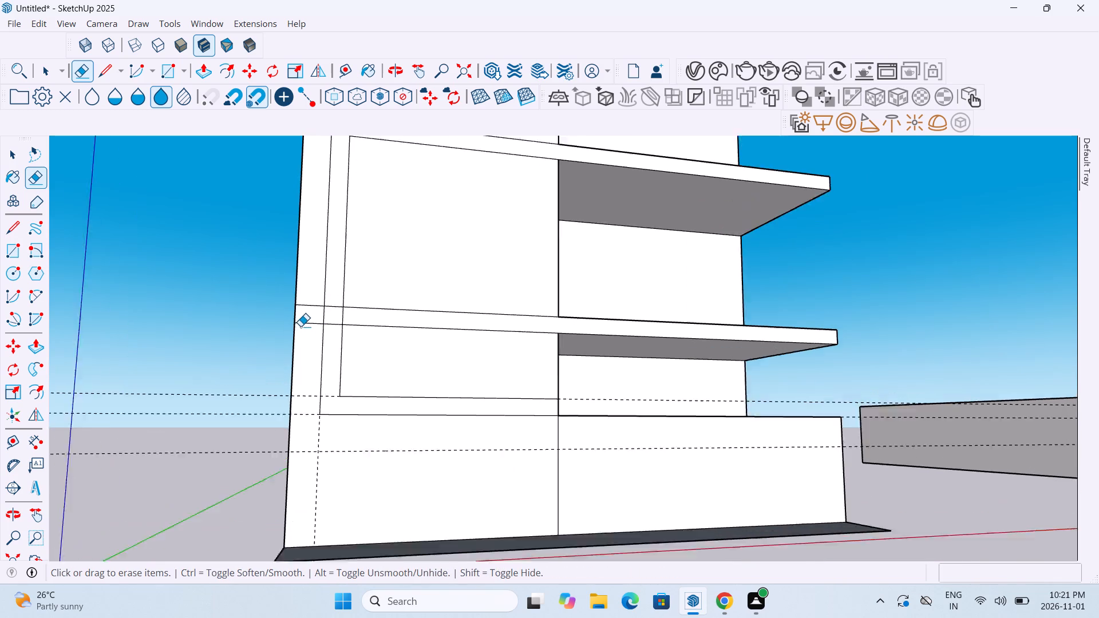
drag(301, 287, 309, 335)
scroll(325, 320, up, 5)
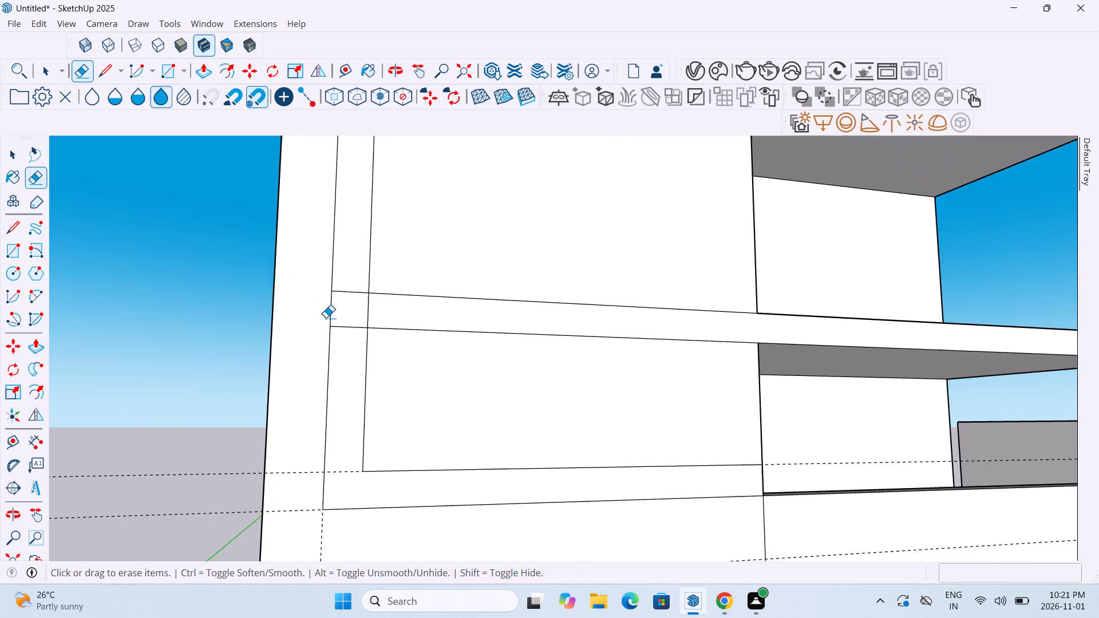
scroll(326, 318, up, 4)
drag(349, 271, 354, 347)
scroll(354, 347, down, 6)
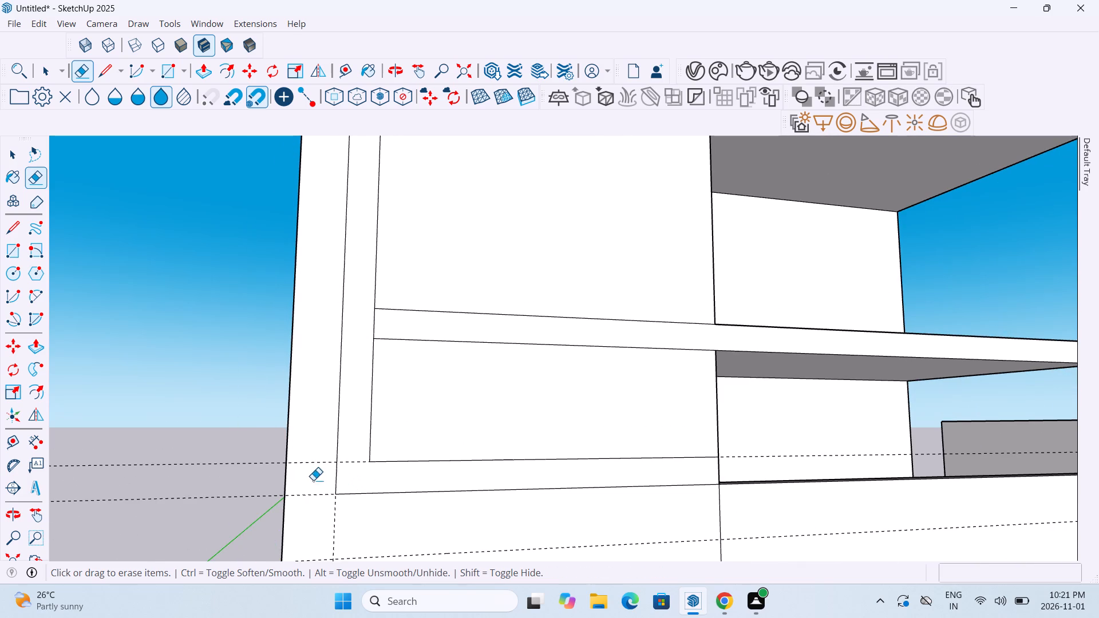
Erase the horizontal guide level with the frame's inner bottom edge.
drag(311, 451, 309, 476)
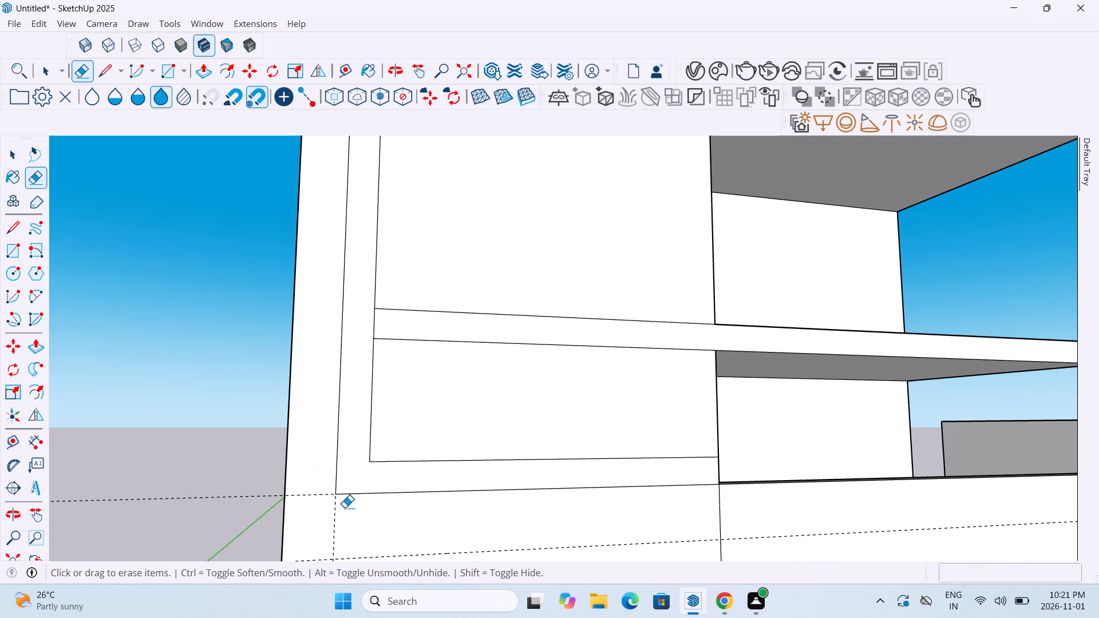
Draw a line from the frame's outer bottom corner down to the lower horizontal guide, continuing 13' 6" across to the bay's far edge.
middle_drag(345, 508, 345, 481)
scroll(345, 481, down, 4)
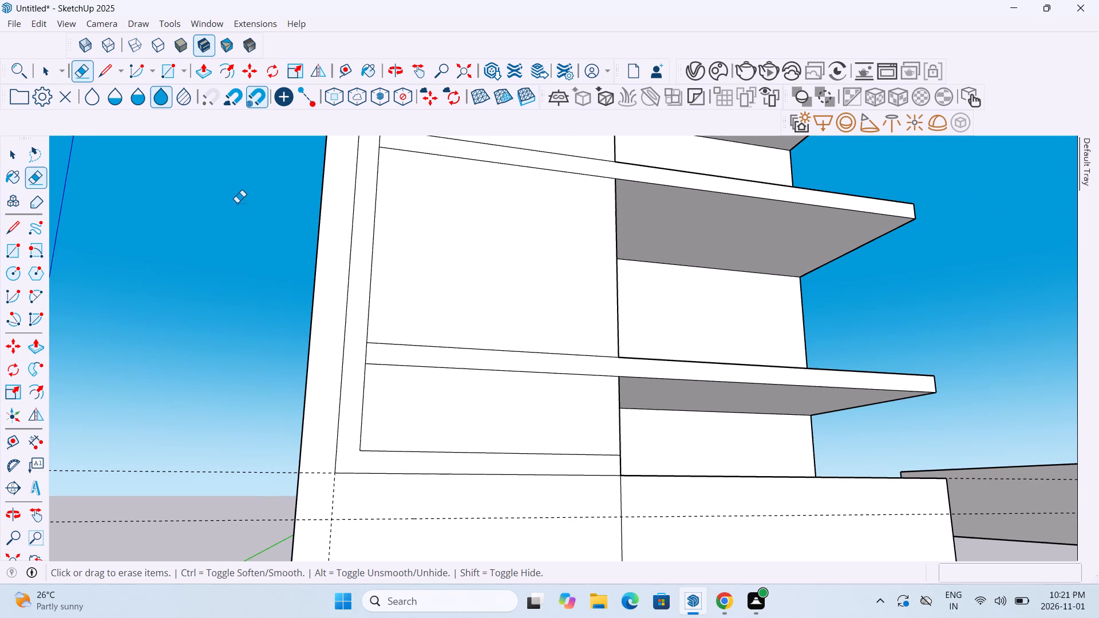
click(113, 67)
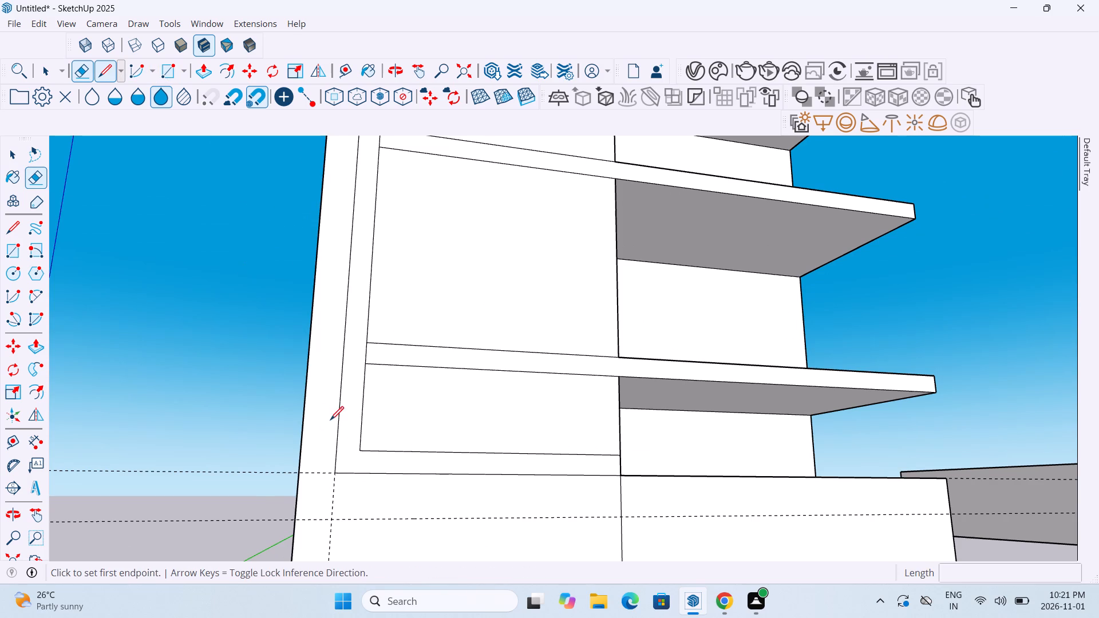
click(334, 478)
click(330, 522)
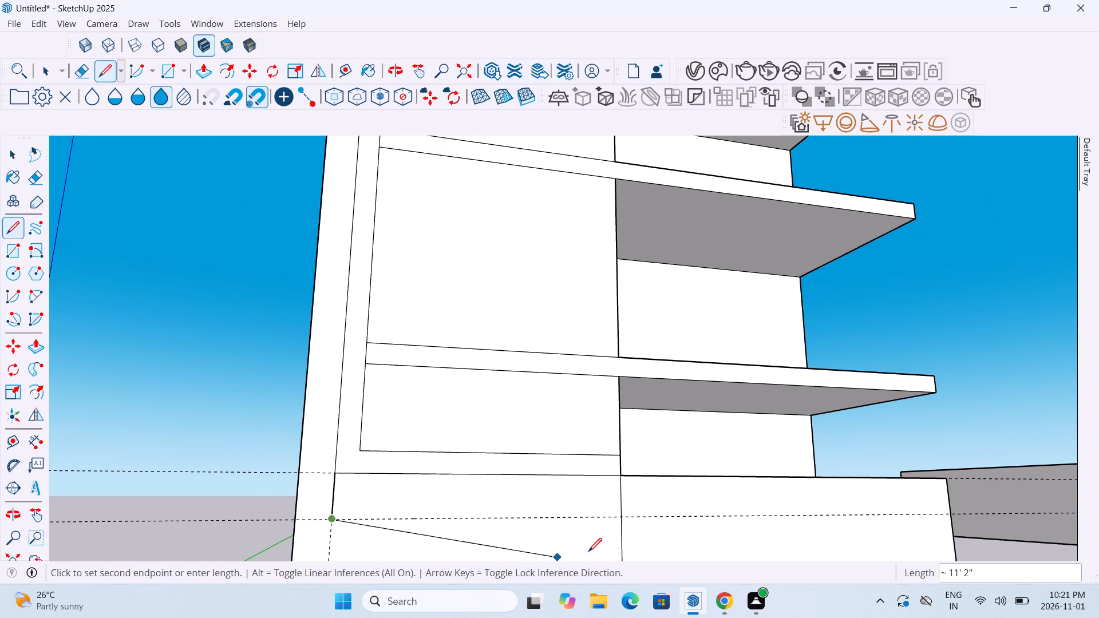
click(624, 522)
key(Escape)
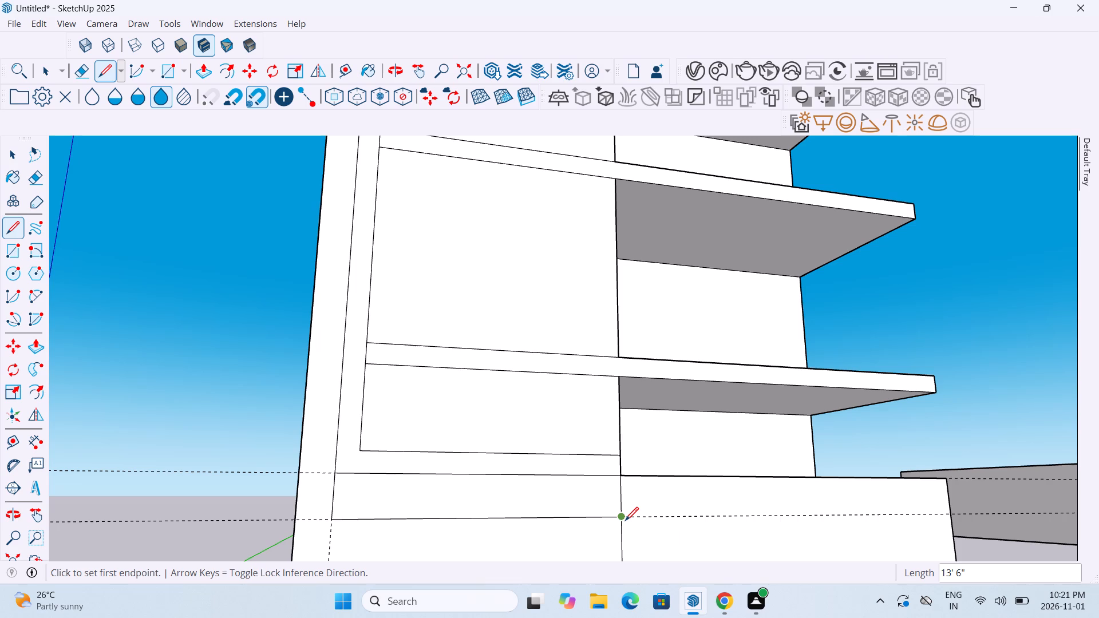
key(Escape)
key(Escape)
key(Escape)
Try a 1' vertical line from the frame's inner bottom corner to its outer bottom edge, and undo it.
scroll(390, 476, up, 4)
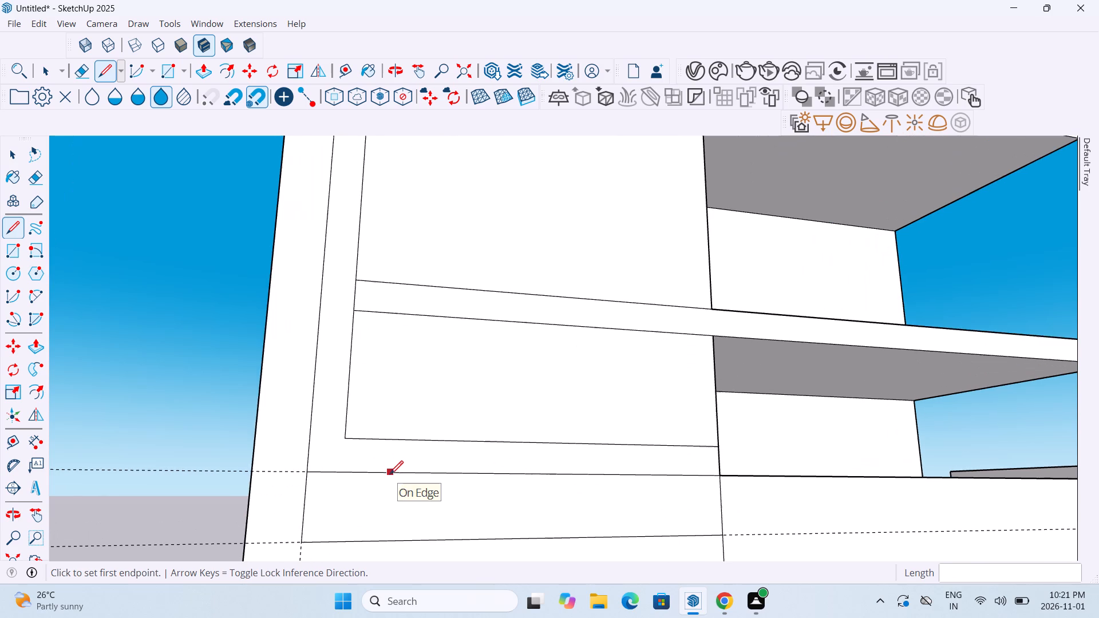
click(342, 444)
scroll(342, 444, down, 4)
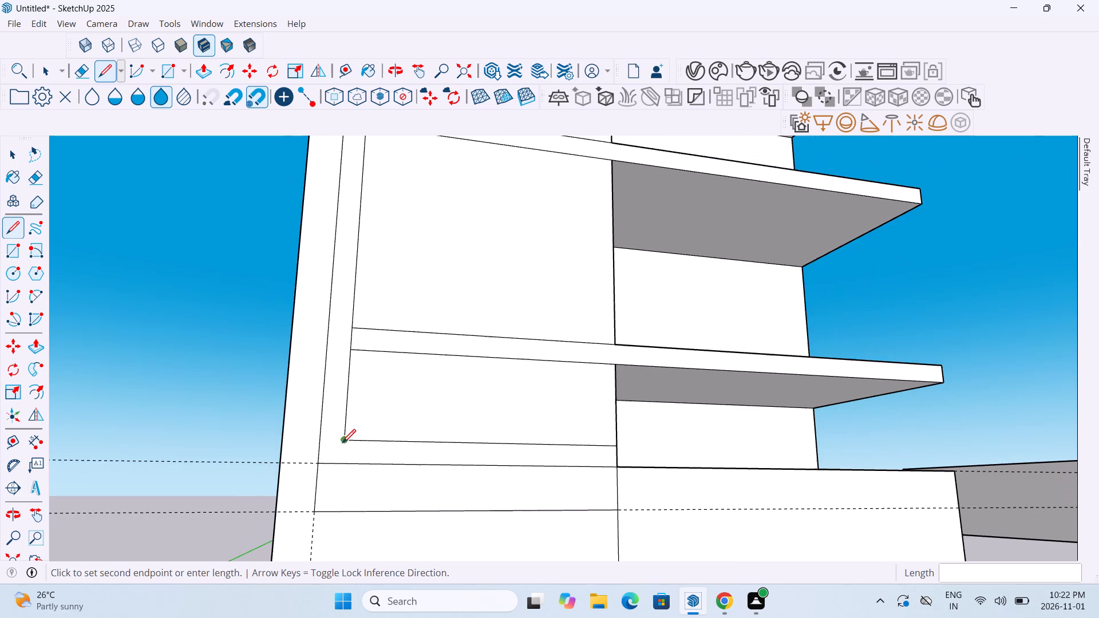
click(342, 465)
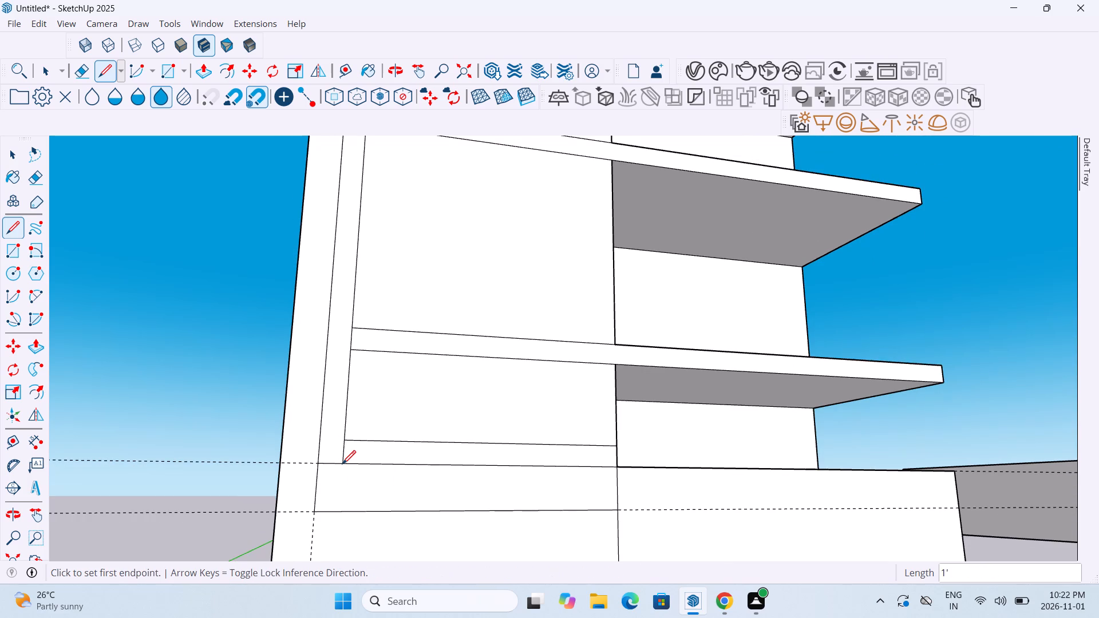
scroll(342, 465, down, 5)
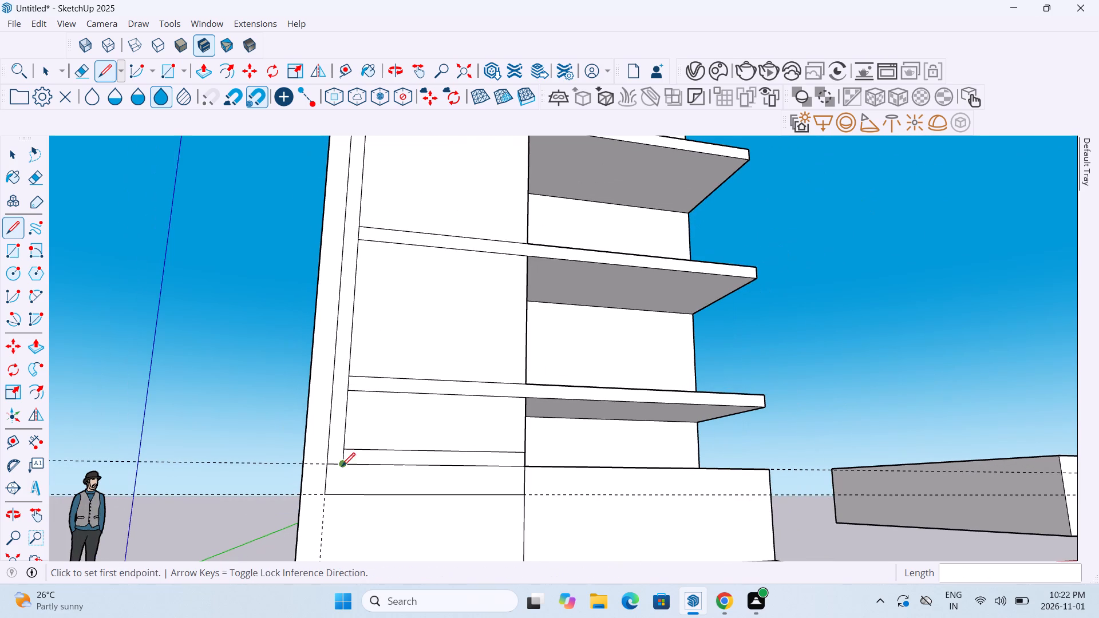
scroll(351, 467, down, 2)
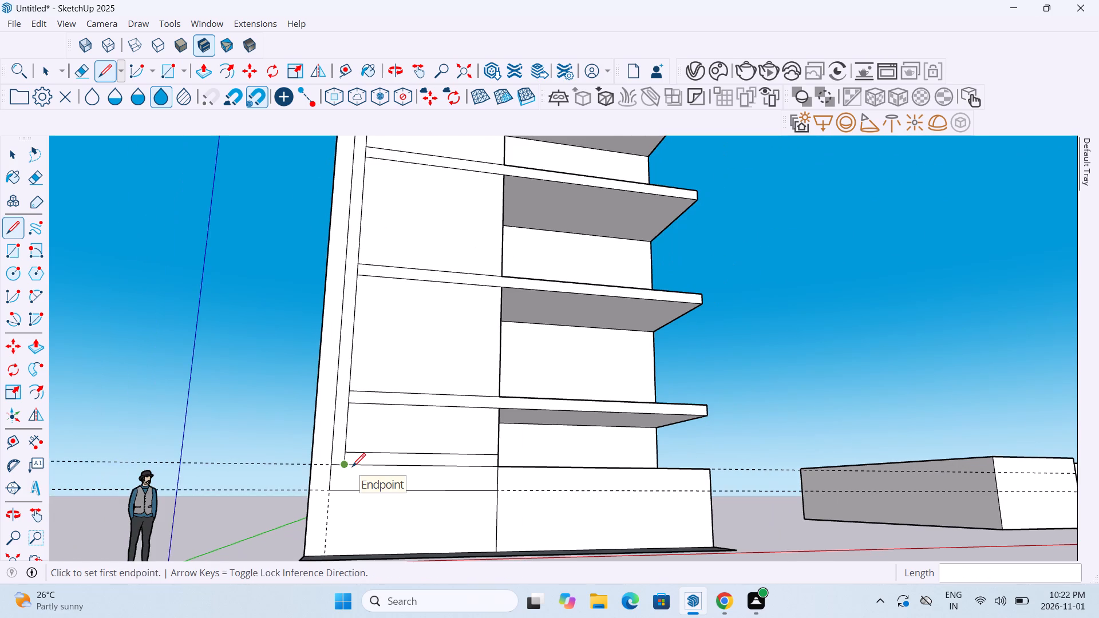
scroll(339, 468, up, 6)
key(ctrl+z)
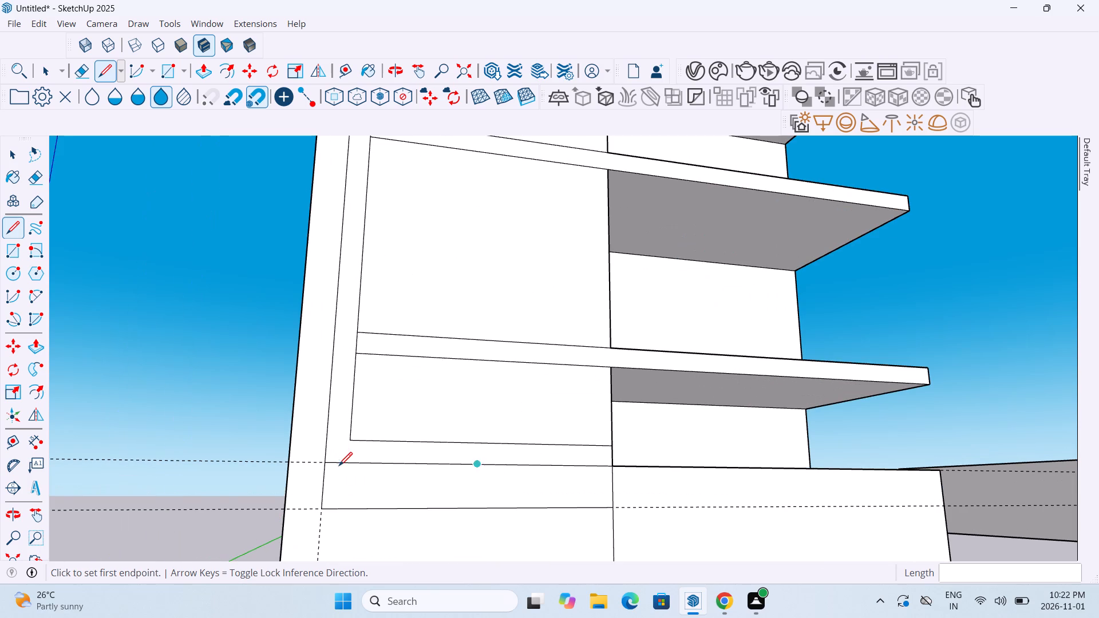
Extend the lower horizontal line from its corner below the frame to the wall's outer edge.
click(323, 506)
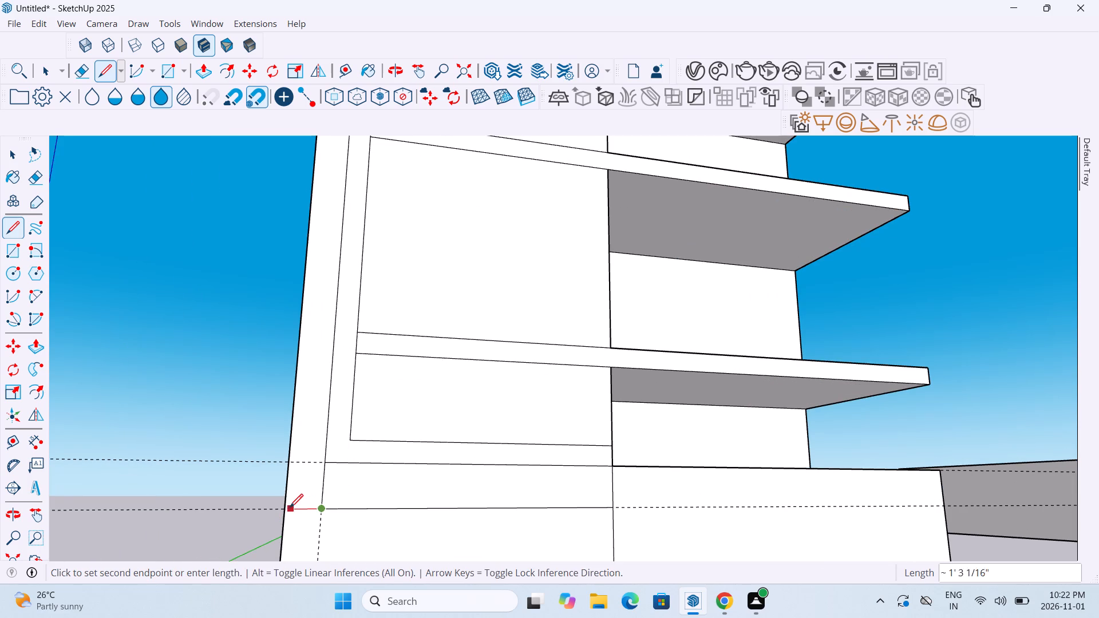
click(286, 510)
key(Escape)
Erase the two remaining horizontal guides and the vertical guide around the frame's base.
scroll(335, 469, up, 4)
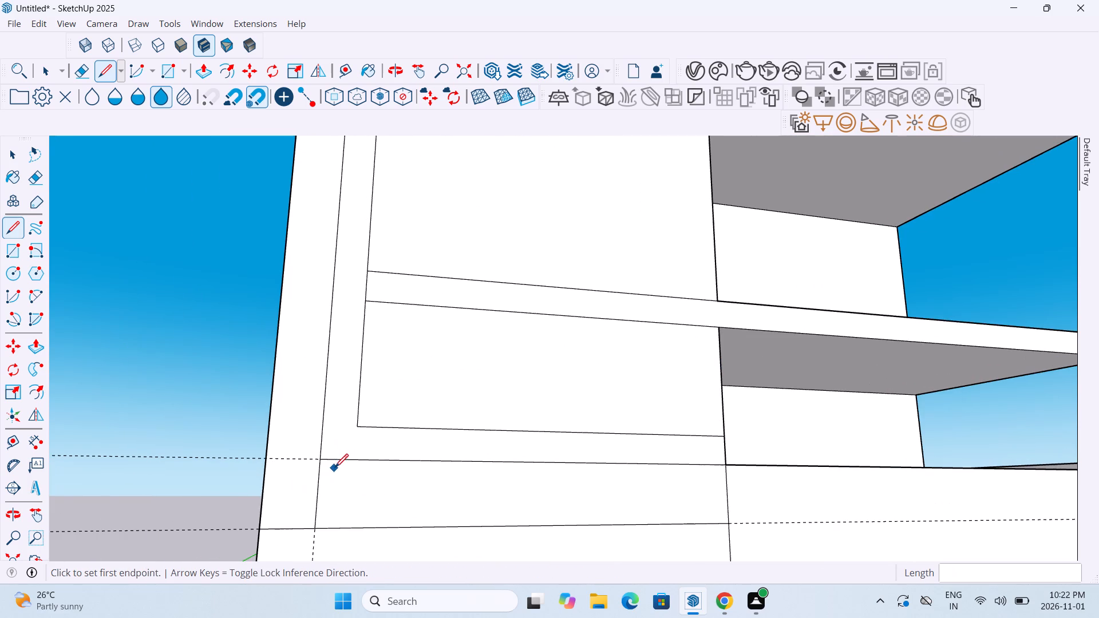
click(79, 69)
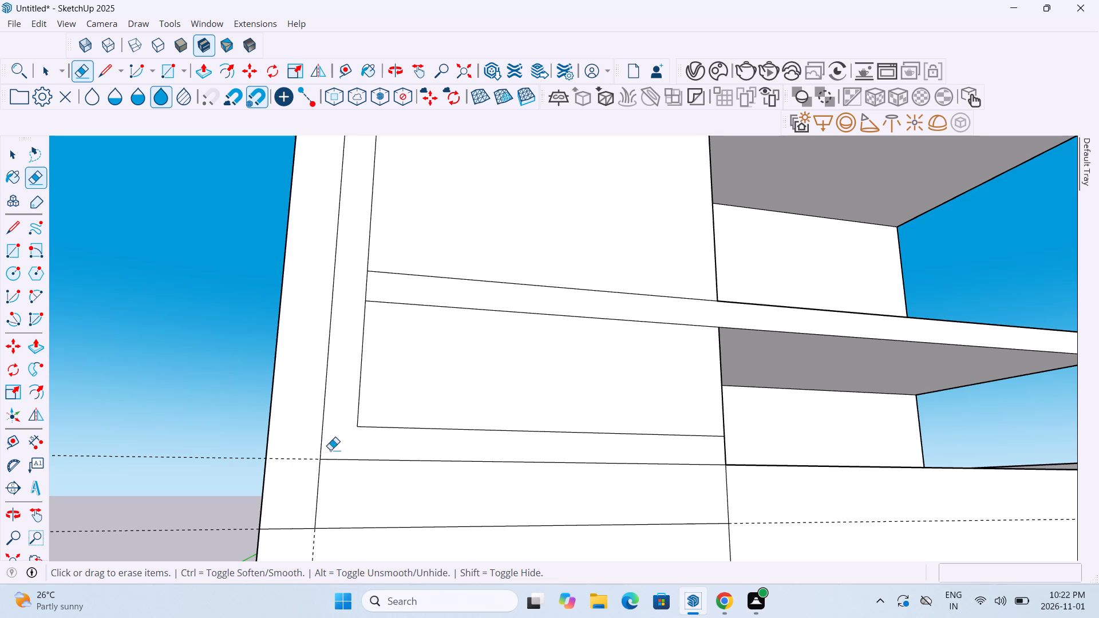
scroll(374, 498, down, 4)
drag(315, 463, 314, 469)
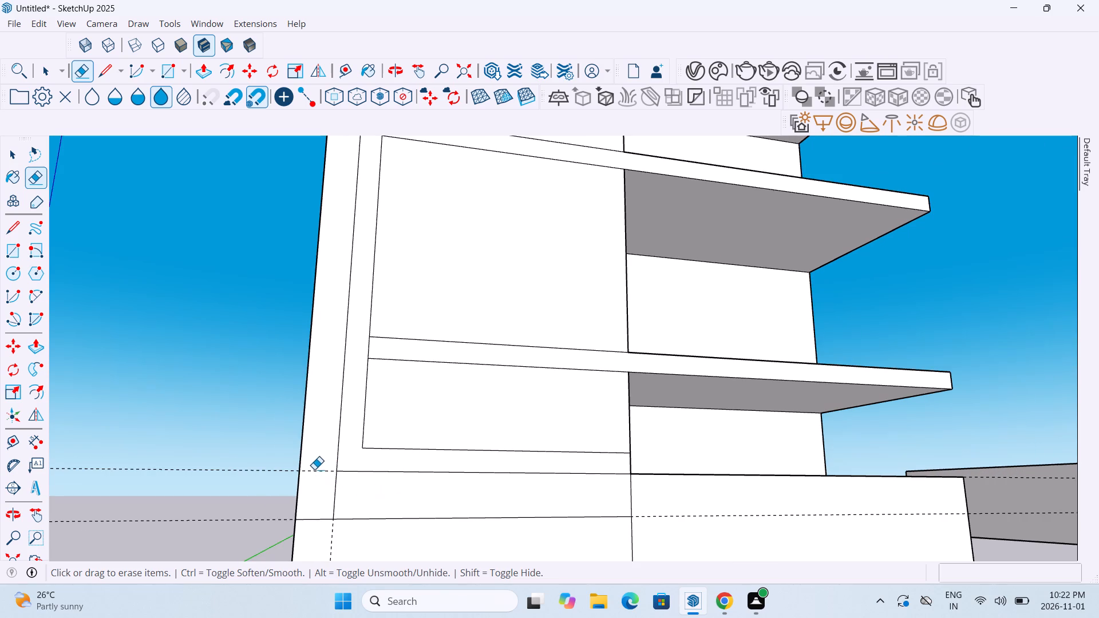
drag(314, 469, 313, 485)
scroll(313, 488, down, 6)
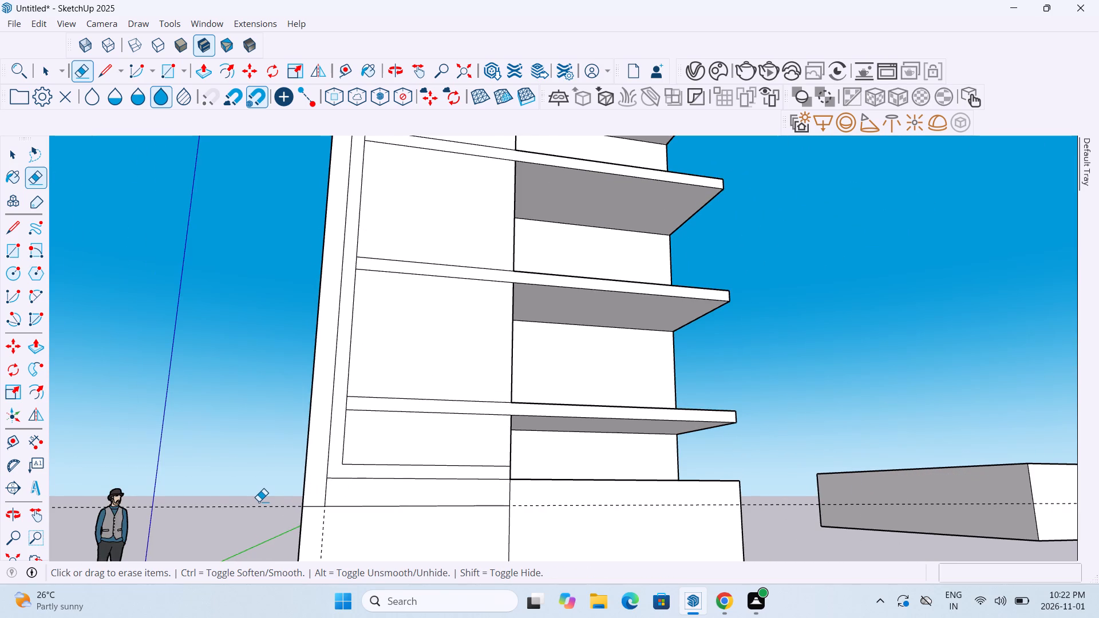
drag(259, 501, 258, 520)
scroll(315, 516, up, 5)
drag(313, 518, 339, 517)
Erase the short vertical line between the frame's outer bottom corner and the lower horizontal line.
scroll(365, 486, down, 4)
scroll(321, 480, up, 5)
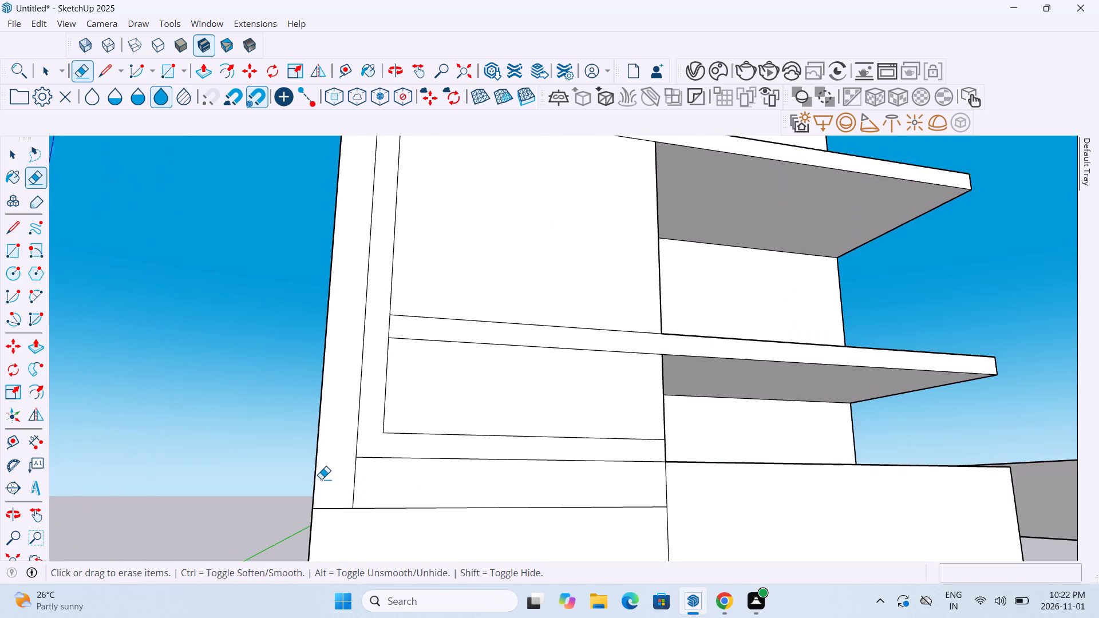
scroll(321, 478, up, 5)
drag(339, 486, 384, 484)
scroll(385, 483, down, 8)
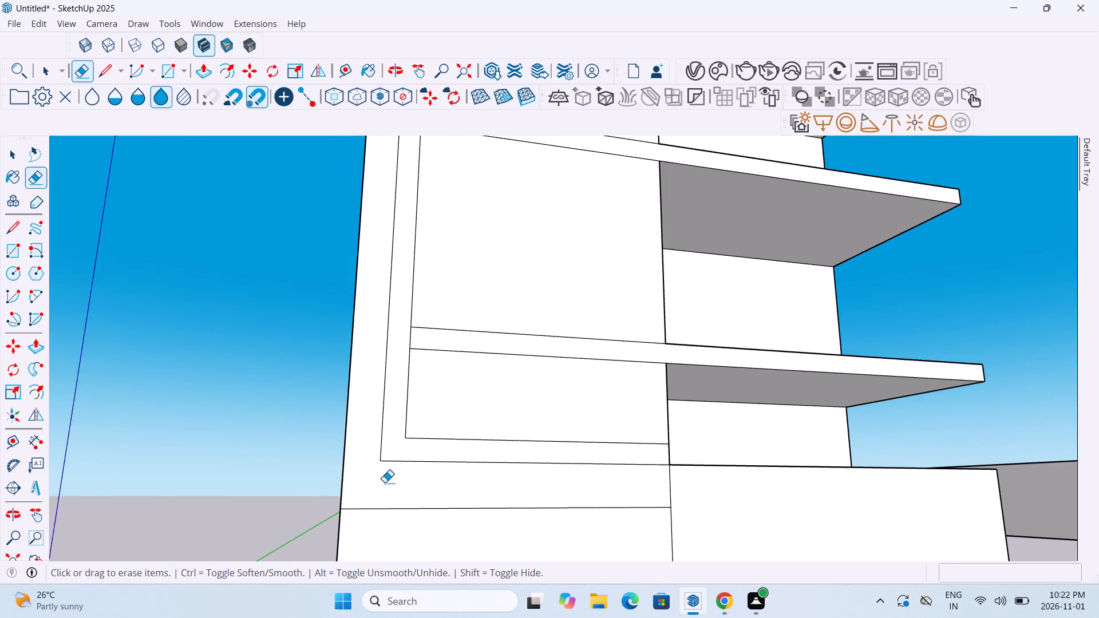
Erase the short vertical edge separating the frame's top strip from the roof slab's front face.
scroll(385, 482, down, 11)
middle_drag(418, 354, 396, 401)
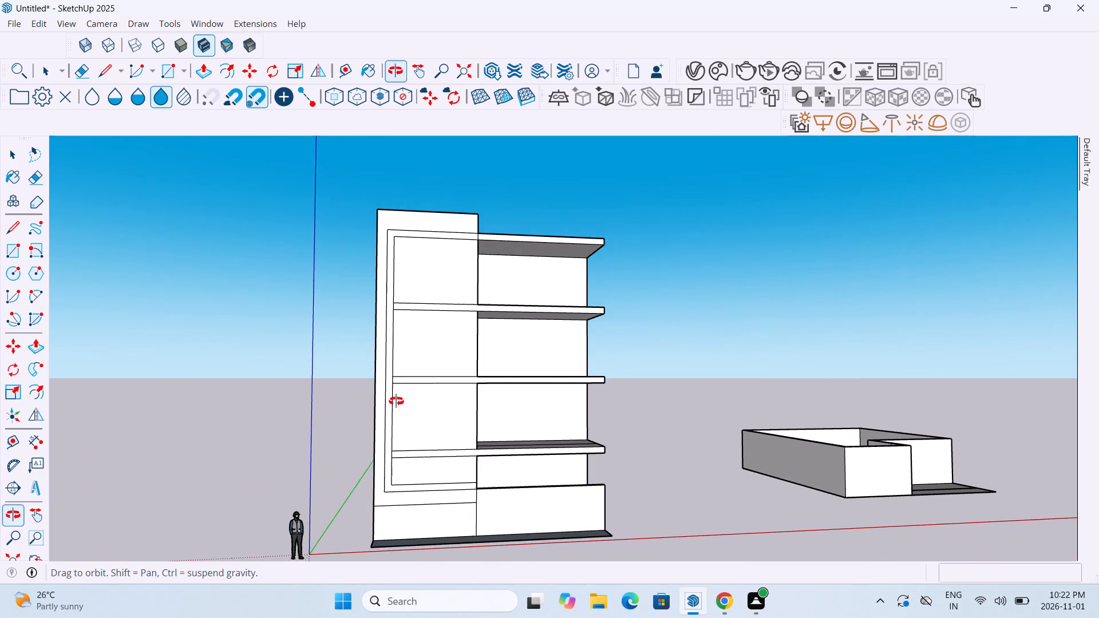
middle_drag(396, 401, 363, 398)
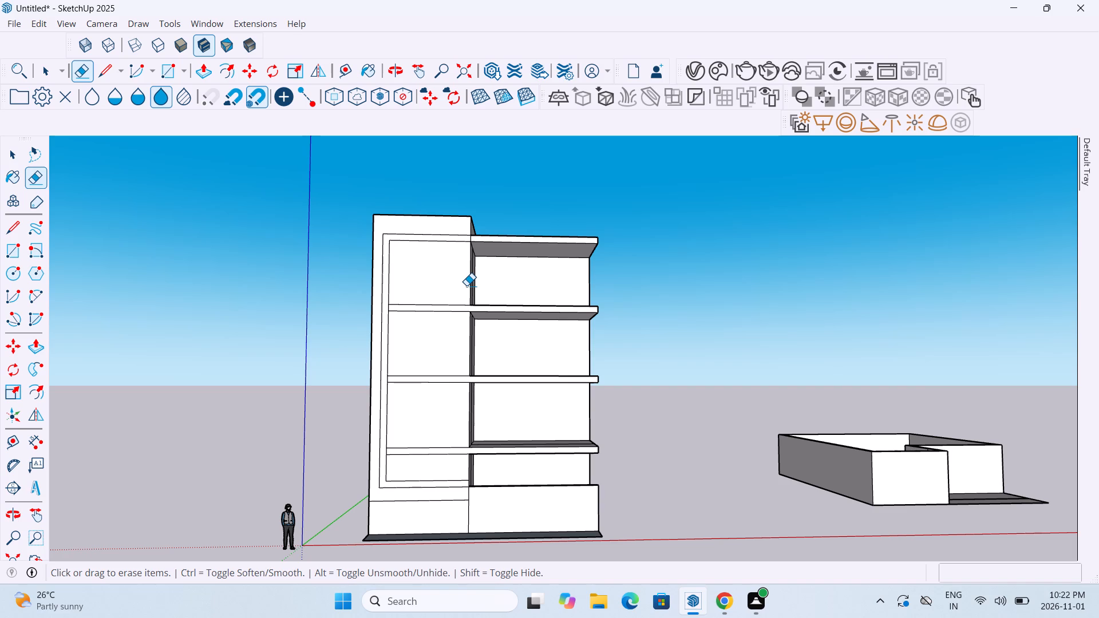
scroll(445, 200, up, 6)
scroll(496, 277, up, 3)
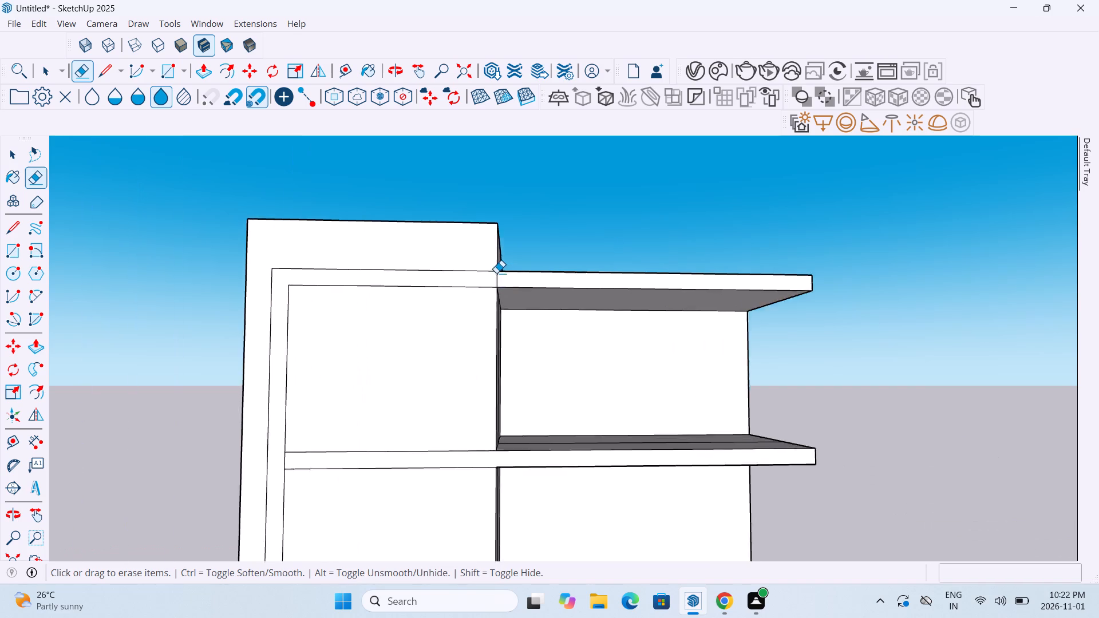
scroll(496, 273, up, 7)
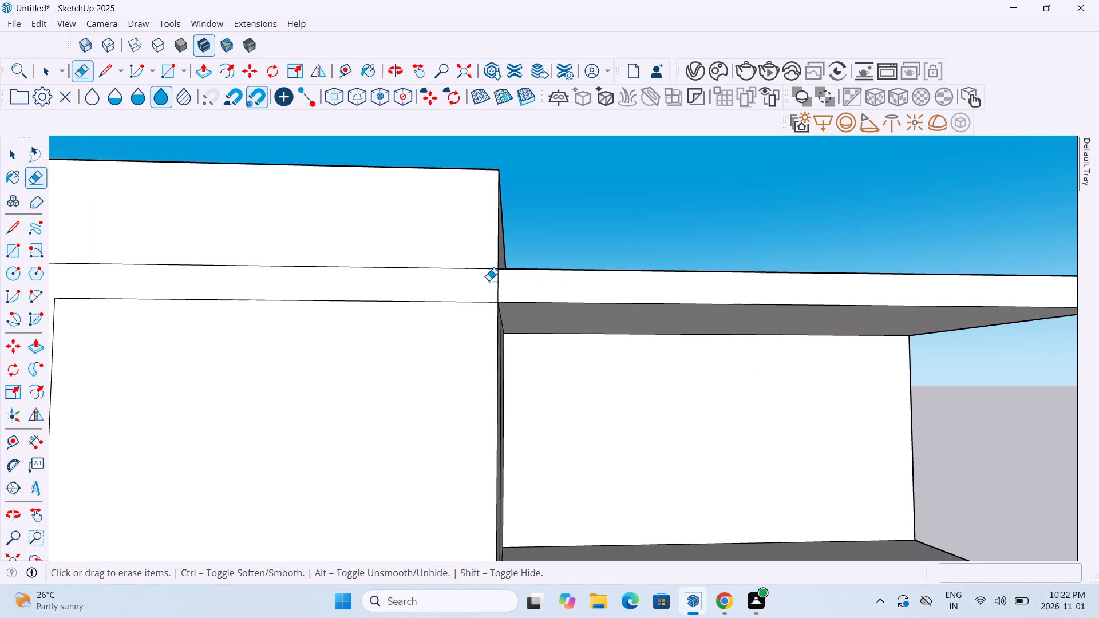
scroll(489, 280, down, 7)
scroll(487, 283, up, 10)
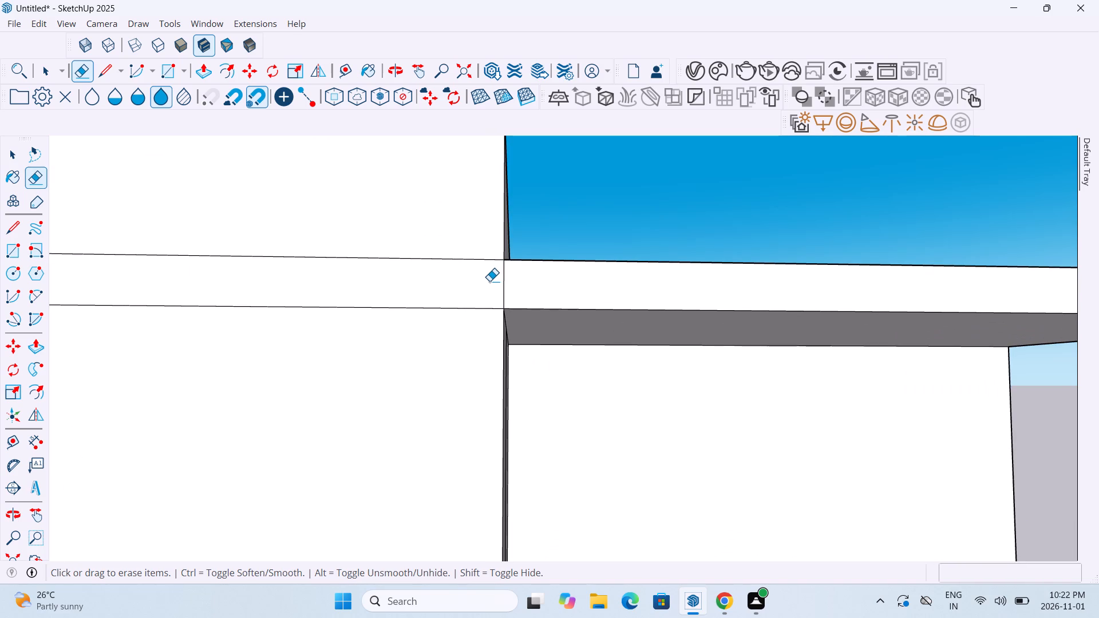
drag(479, 284, 517, 284)
scroll(517, 284, down, 14)
Examine the frame, roof and slab fronts from above and from the front.
middle_drag(637, 445, 596, 461)
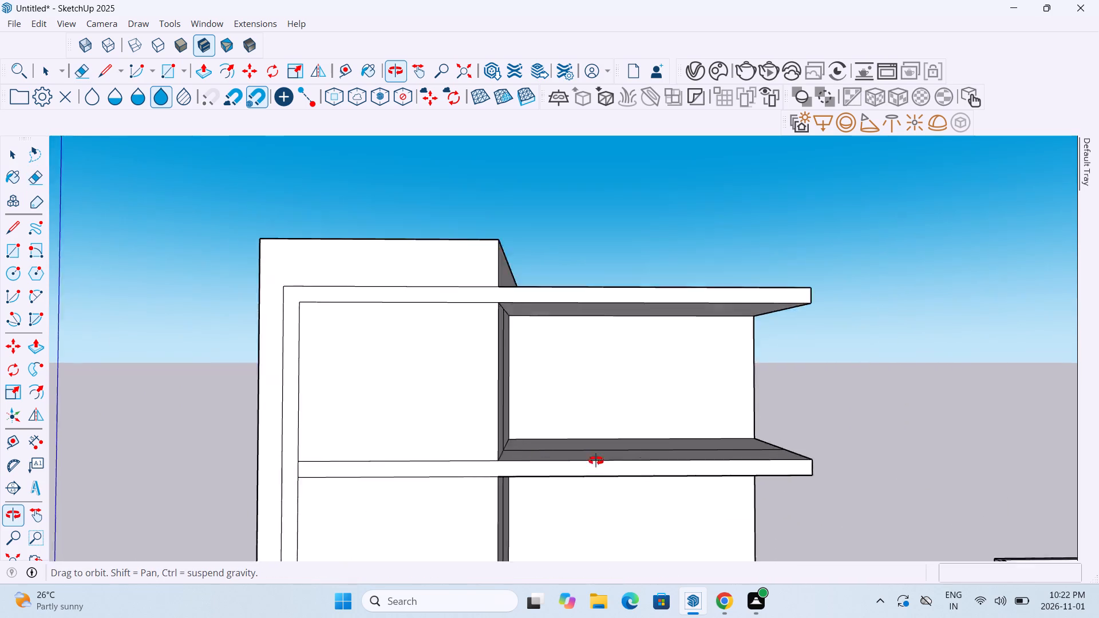
middle_drag(596, 461, 598, 517)
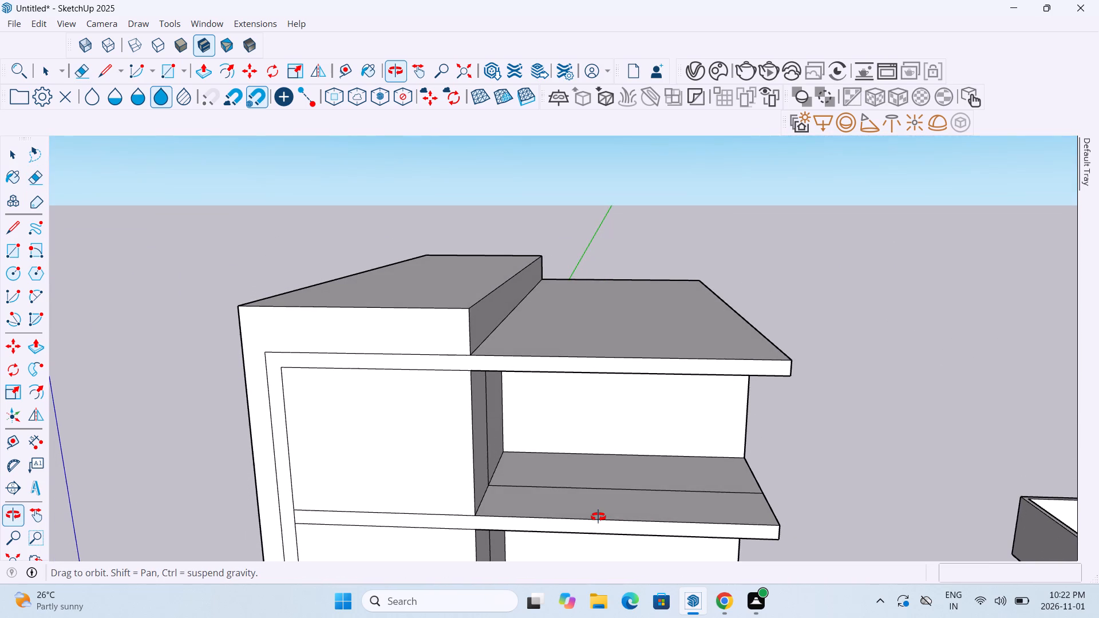
middle_drag(598, 517, 611, 482)
scroll(611, 482, down, 2)
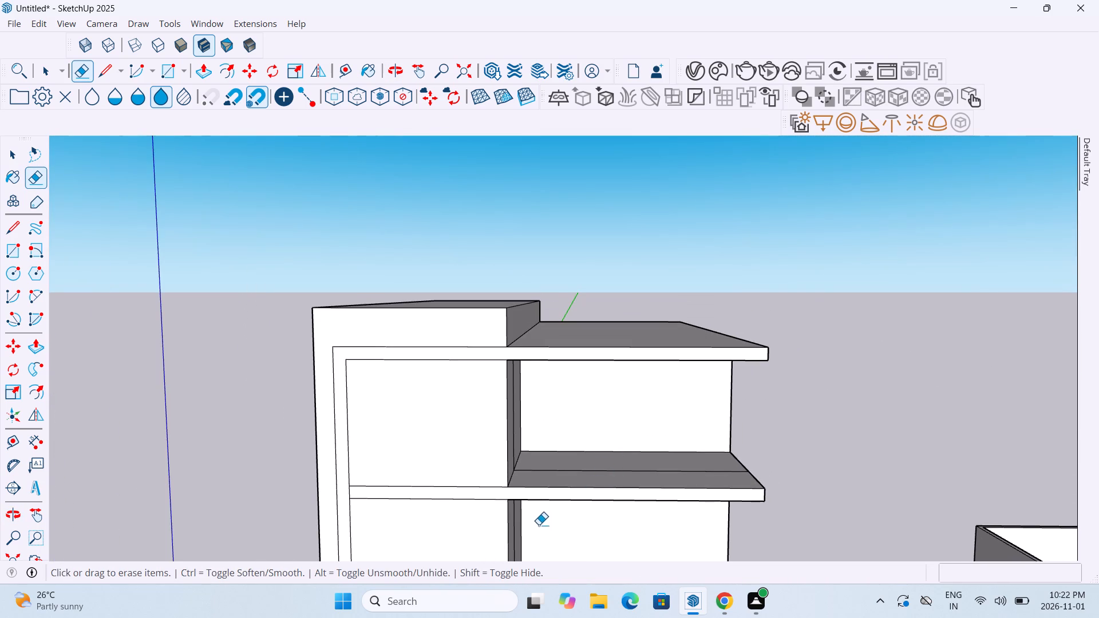
scroll(555, 513, down, 6)
middle_drag(576, 525, 576, 521)
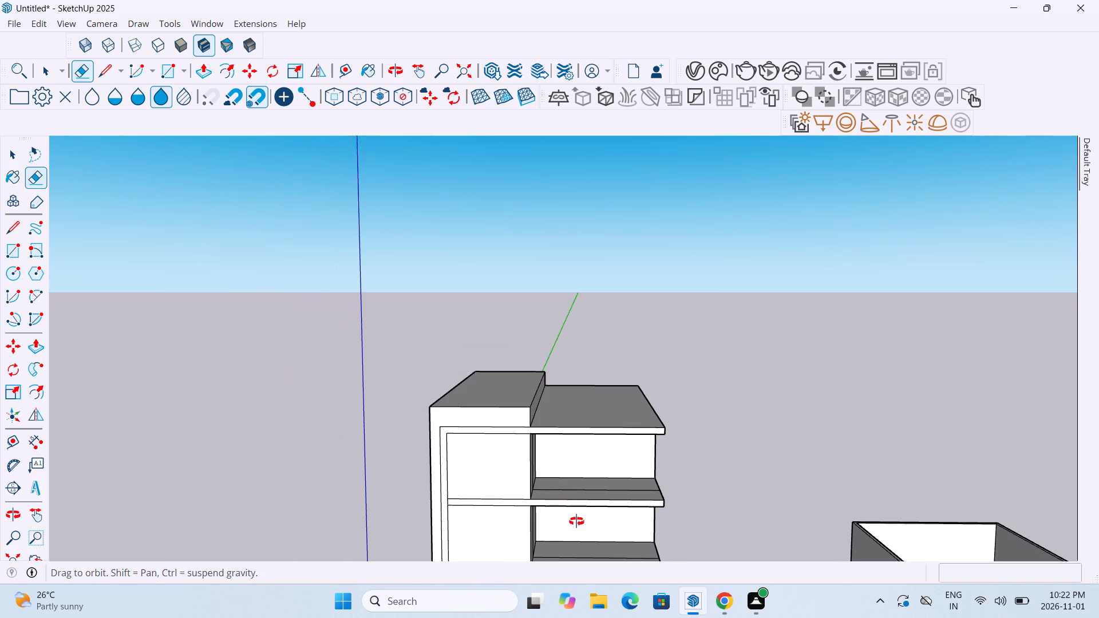
middle_drag(576, 521, 590, 465)
scroll(590, 465, down, 3)
scroll(639, 520, down, 1)
scroll(639, 520, up, 4)
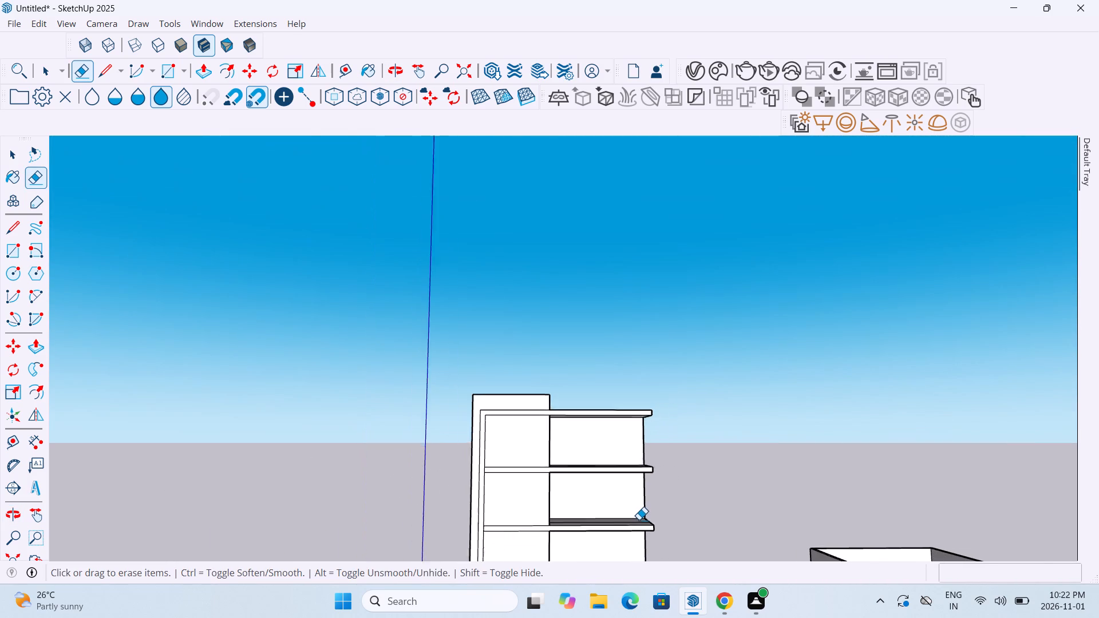
scroll(639, 520, up, 1)
scroll(639, 520, down, 20)
scroll(632, 542, up, 3)
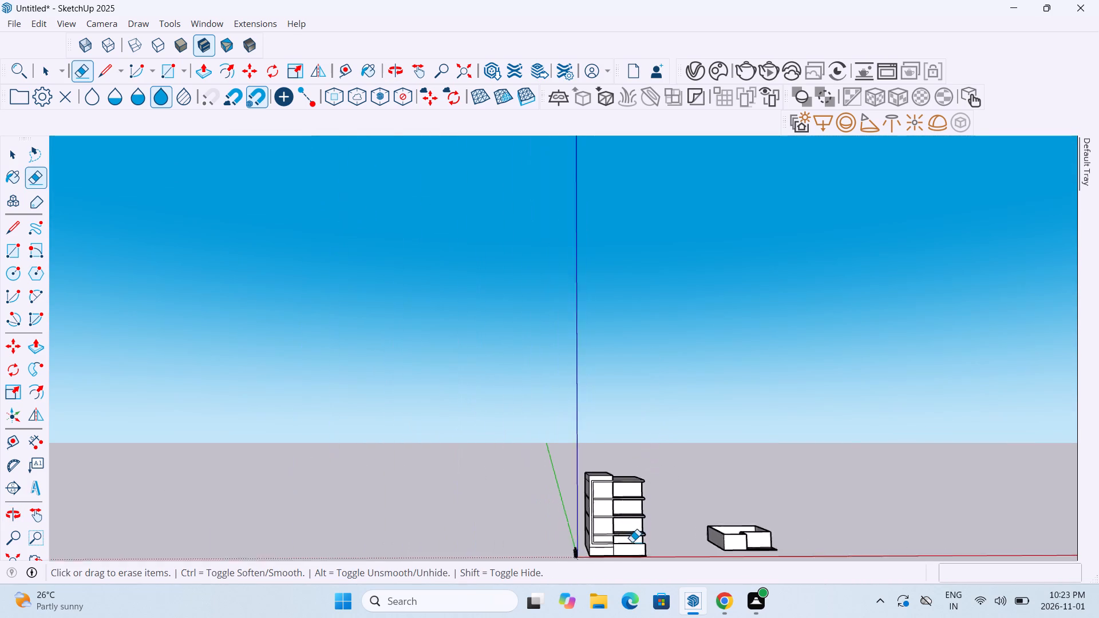
scroll(632, 542, up, 7)
scroll(632, 542, down, 1)
scroll(632, 542, up, 15)
scroll(632, 529, down, 3)
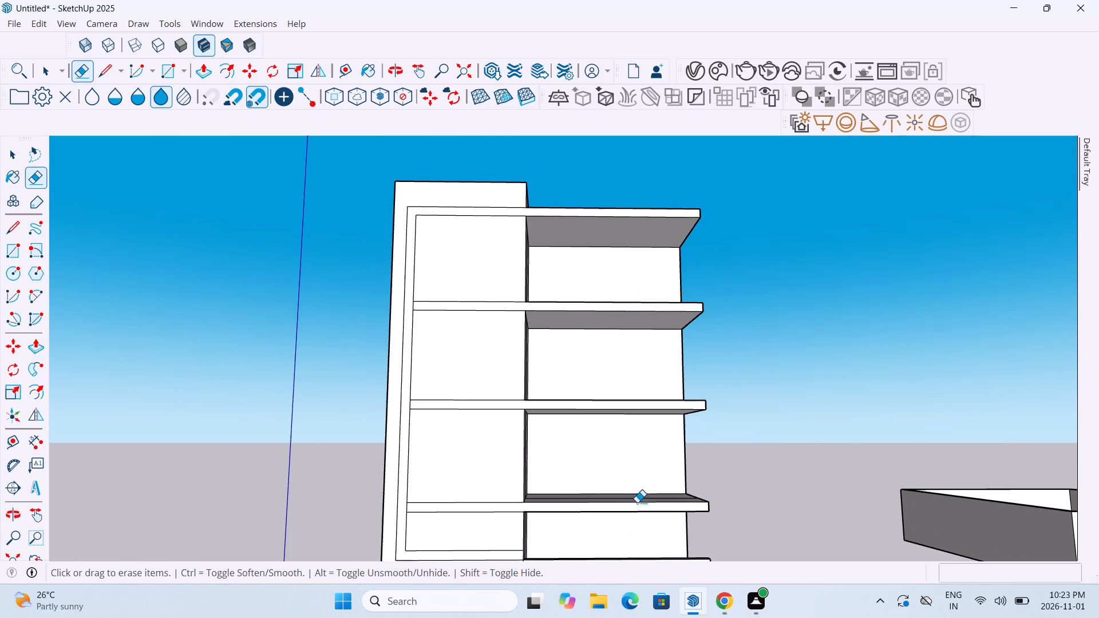
middle_drag(639, 496, 639, 512)
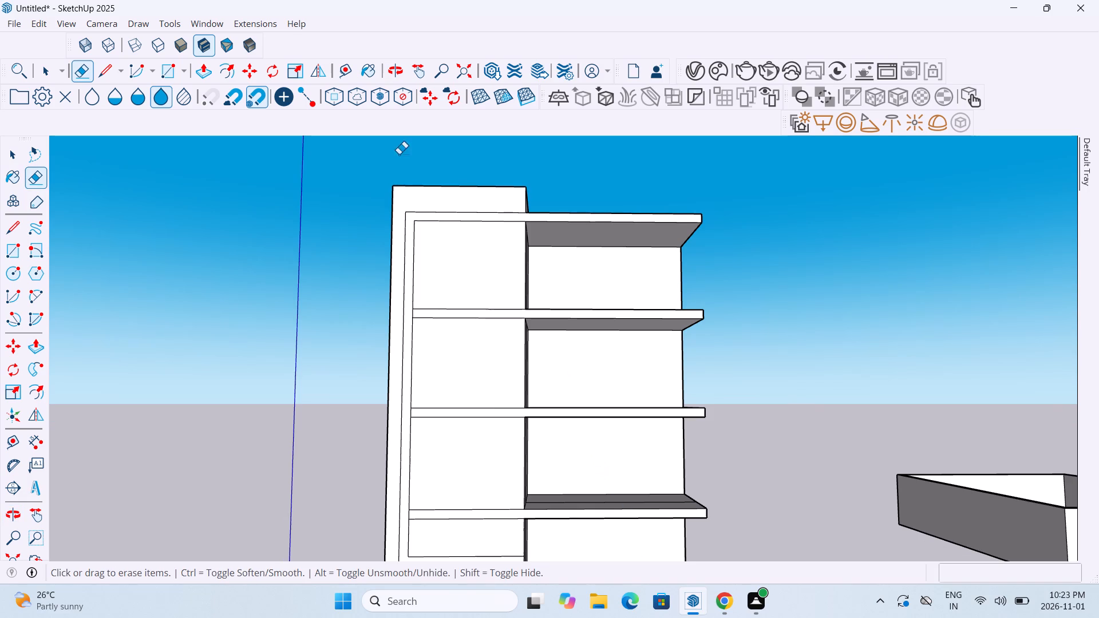
Push/Pull the front frame strip, joined with the roof slab's front face, outward by 3".
click(199, 76)
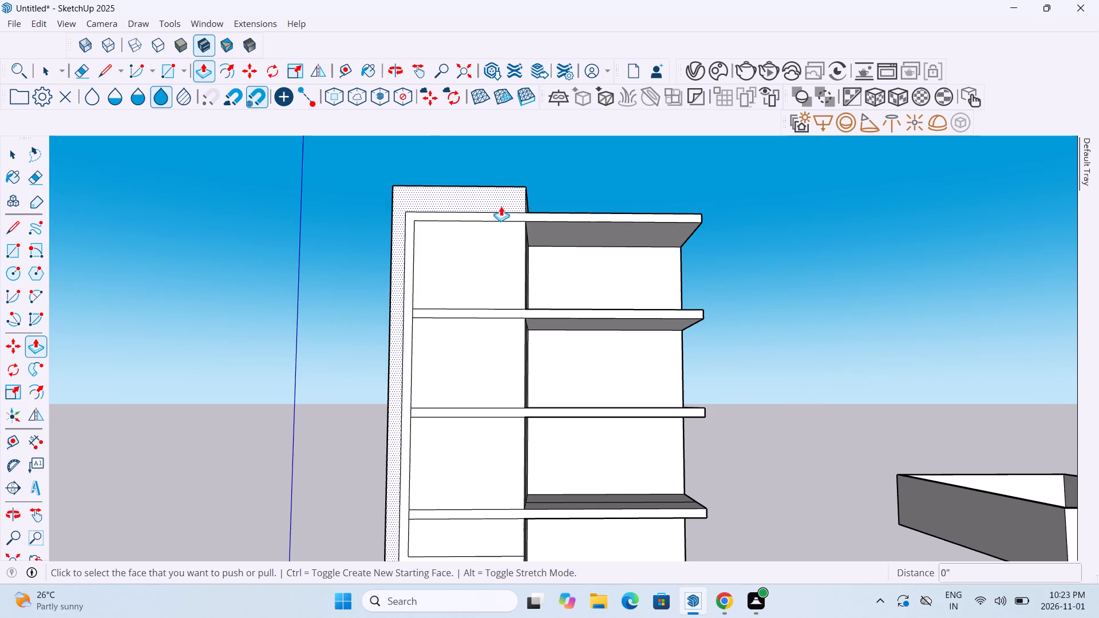
click(504, 212)
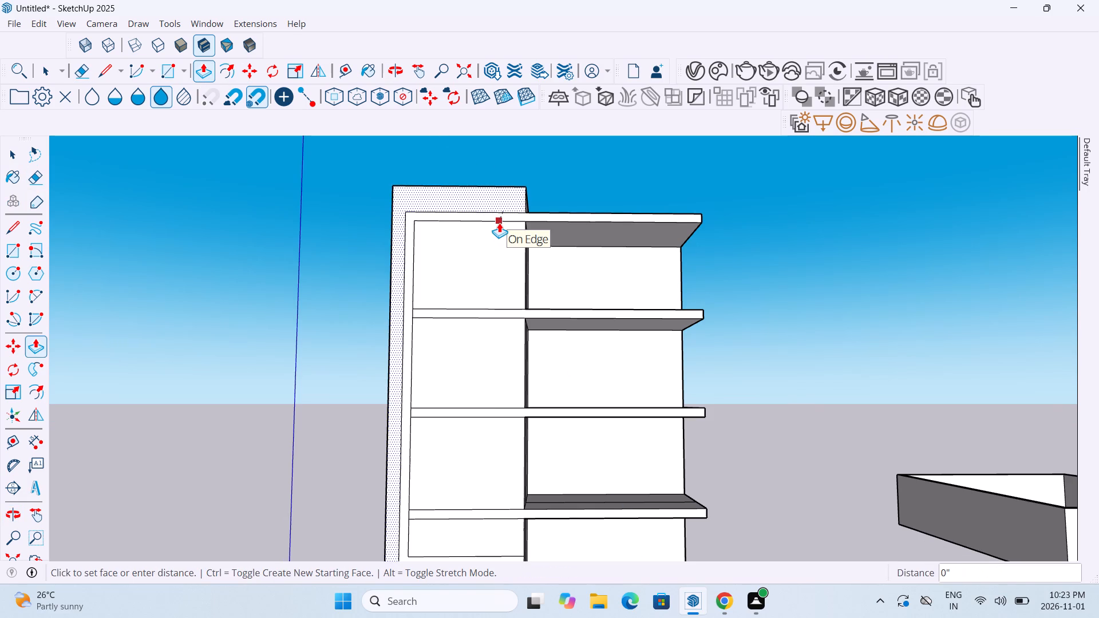
key(Escape)
scroll(511, 205, up, 9)
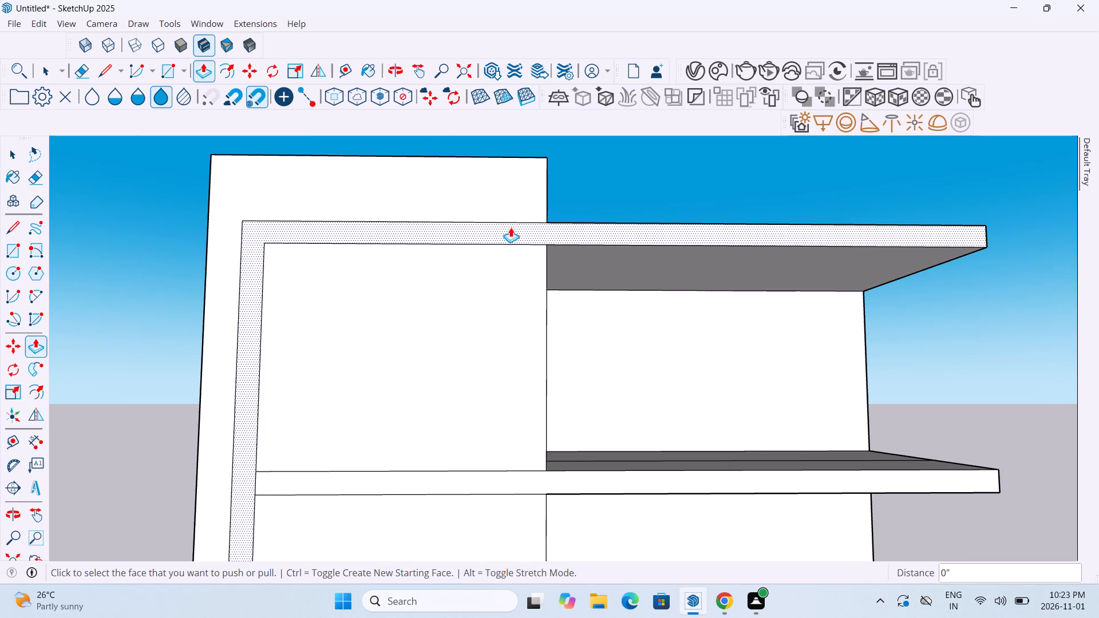
click(511, 227)
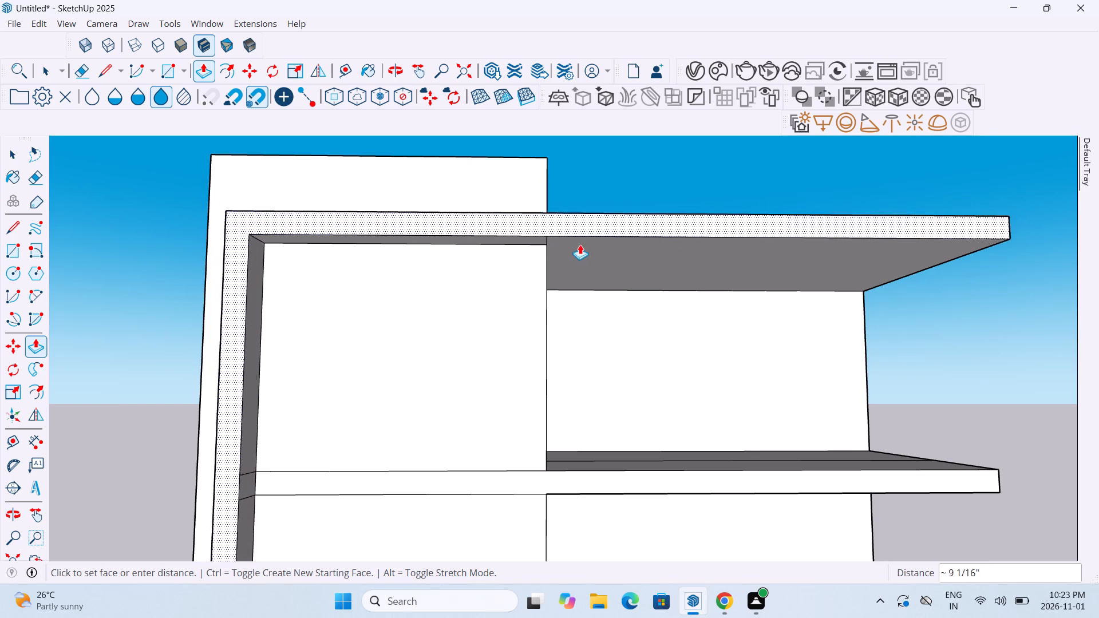
key(3)
key(shift+quotedbl)
key(Return)
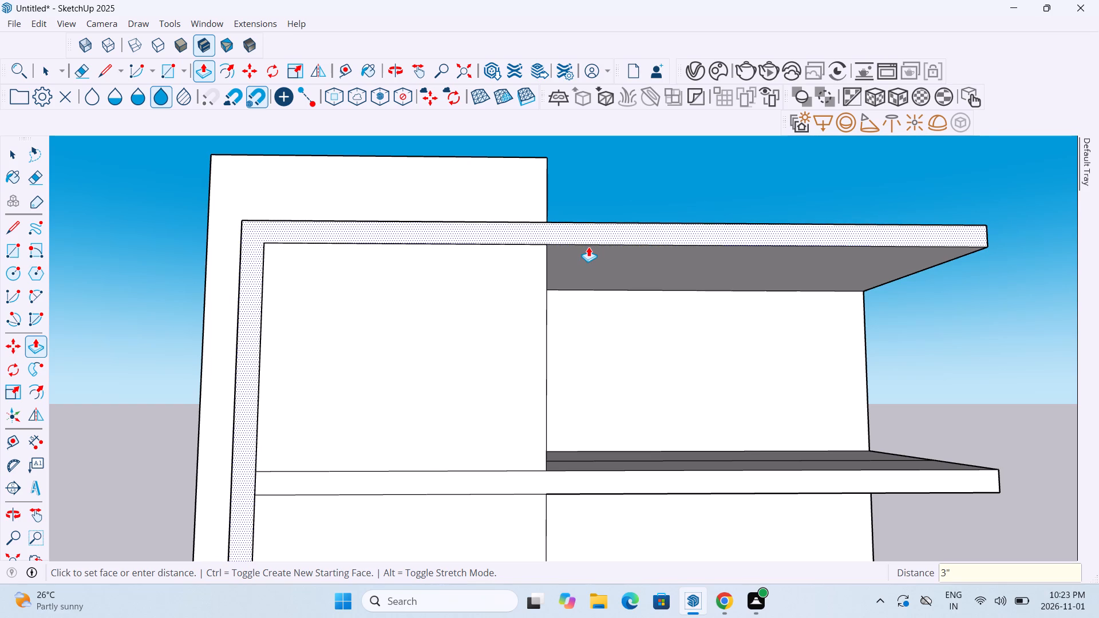
Pull the same frame and roof-slab front face outward by a further 4".
middle_drag(506, 320, 673, 342)
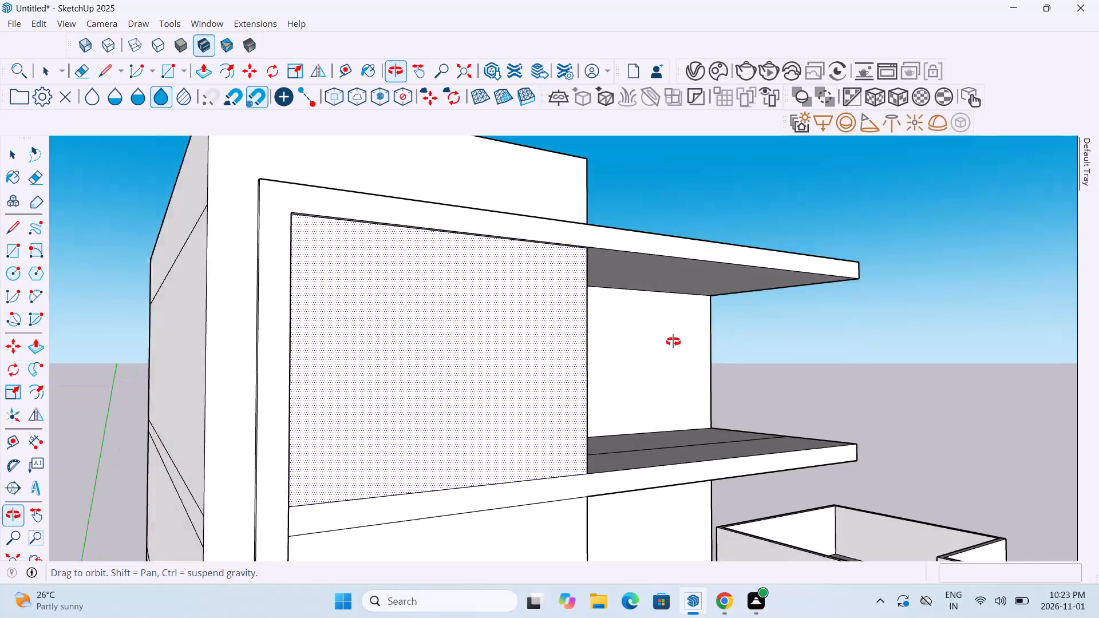
middle_drag(673, 342, 754, 346)
click(572, 222)
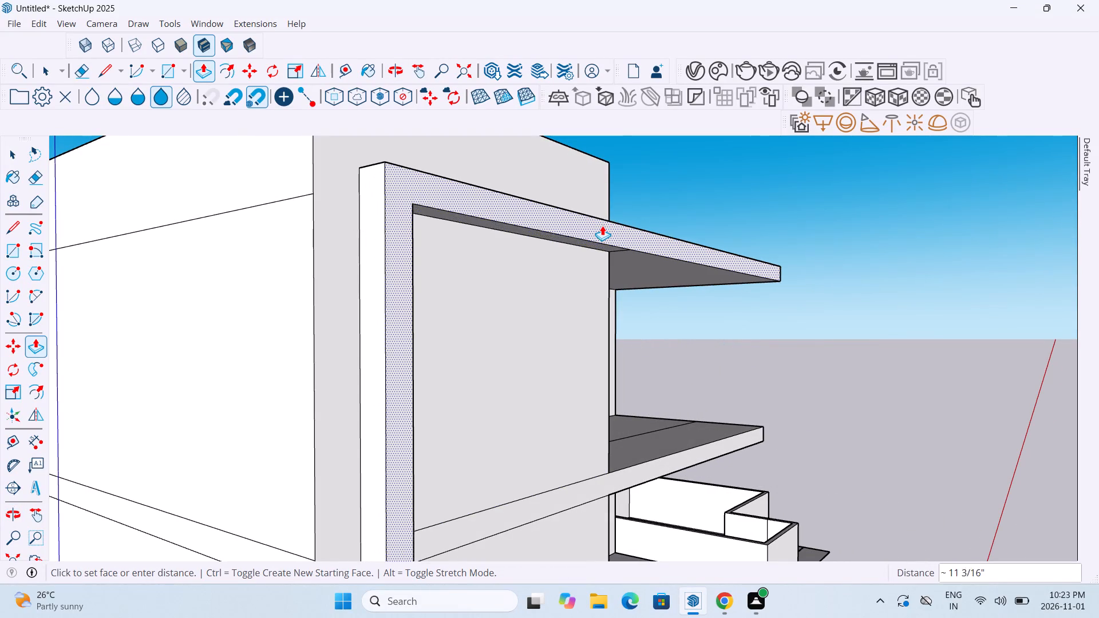
key(4)
key(shift+quotedbl)
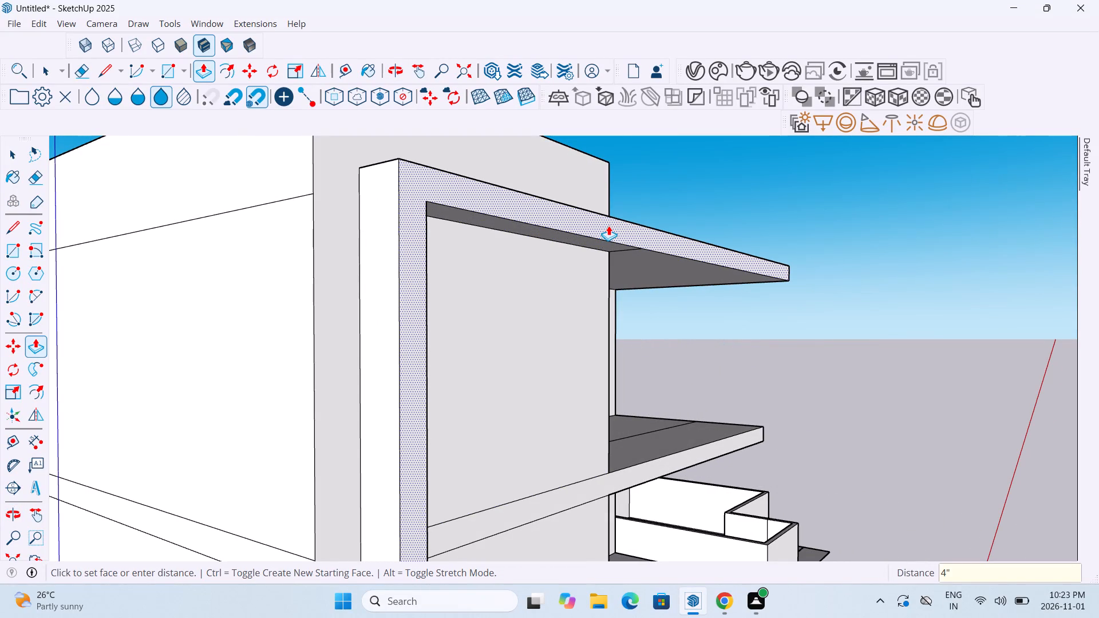
key(Return)
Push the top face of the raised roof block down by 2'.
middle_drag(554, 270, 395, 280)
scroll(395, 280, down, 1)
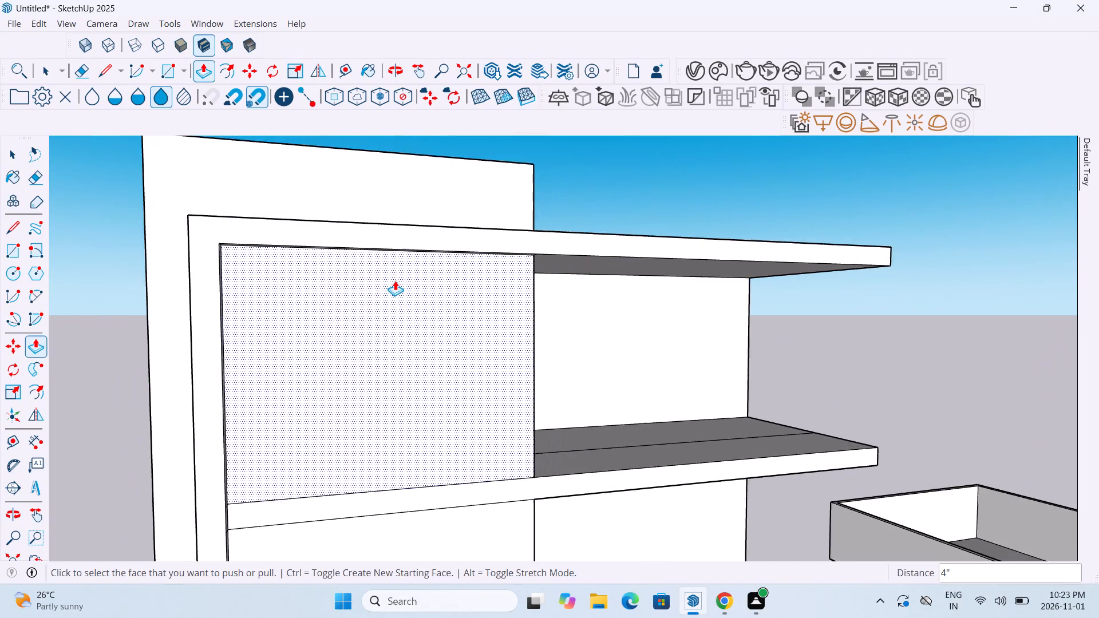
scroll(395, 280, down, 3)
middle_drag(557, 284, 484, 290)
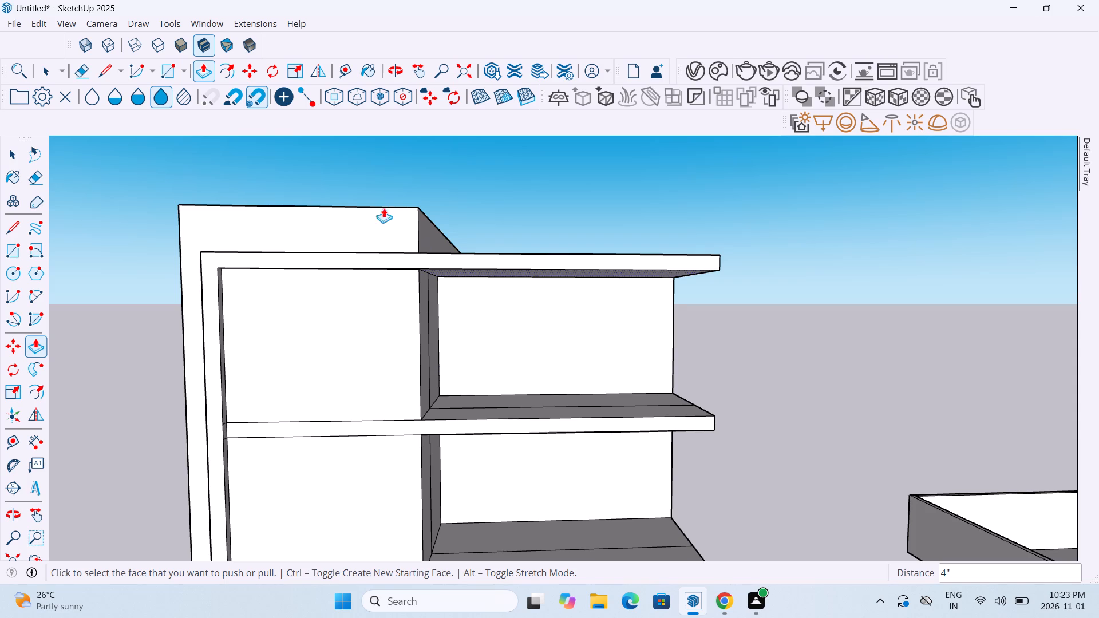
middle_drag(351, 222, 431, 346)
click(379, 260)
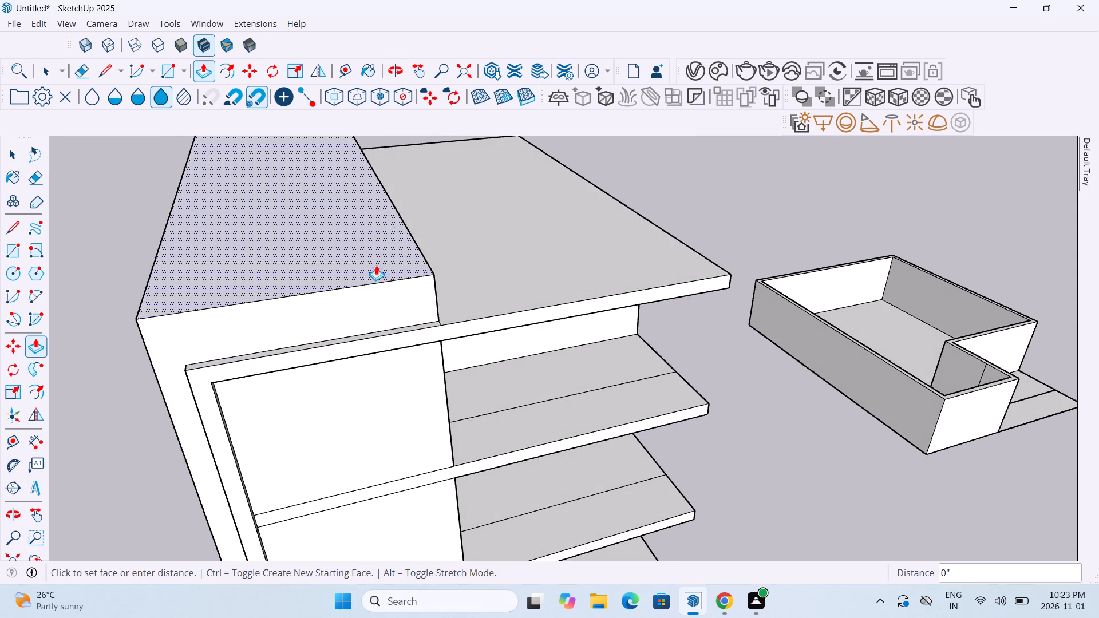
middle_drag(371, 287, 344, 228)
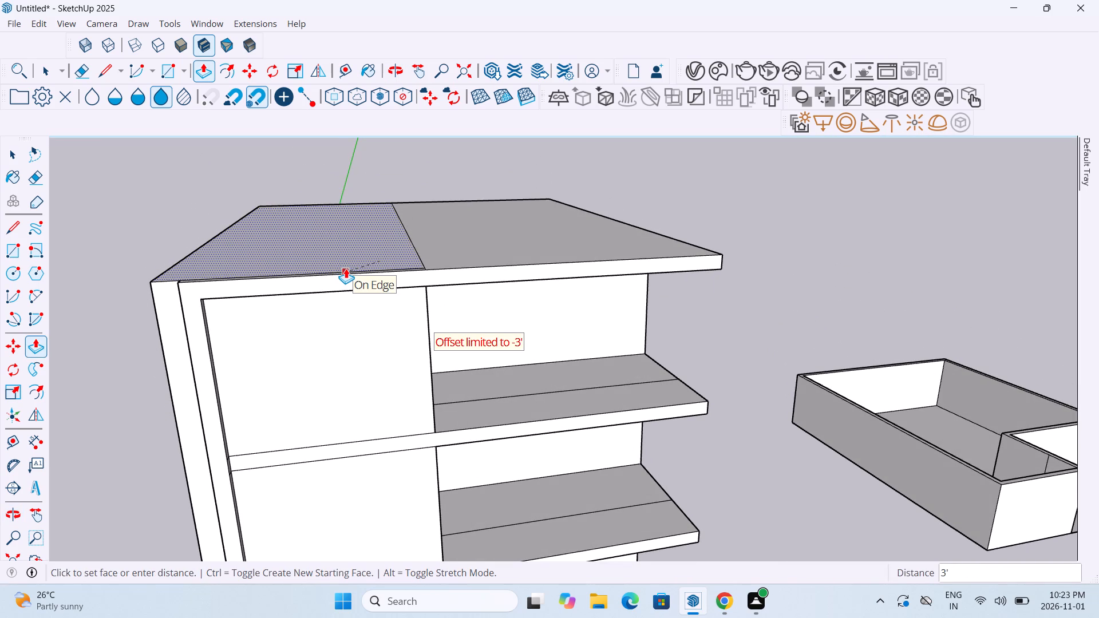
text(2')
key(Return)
Push the raised roof block's top flush with the adjoining roof slab, and pull it up 2' from there.
scroll(357, 244, up, 3)
middle_drag(377, 379, 351, 299)
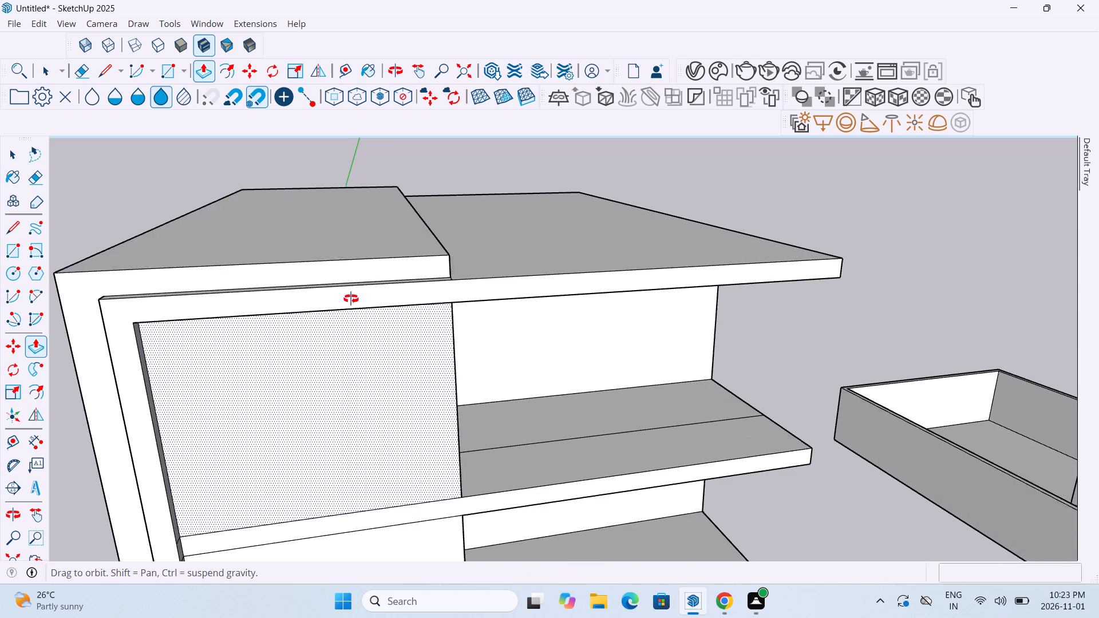
middle_drag(351, 299, 350, 266)
scroll(350, 266, down, 6)
middle_drag(358, 287, 364, 323)
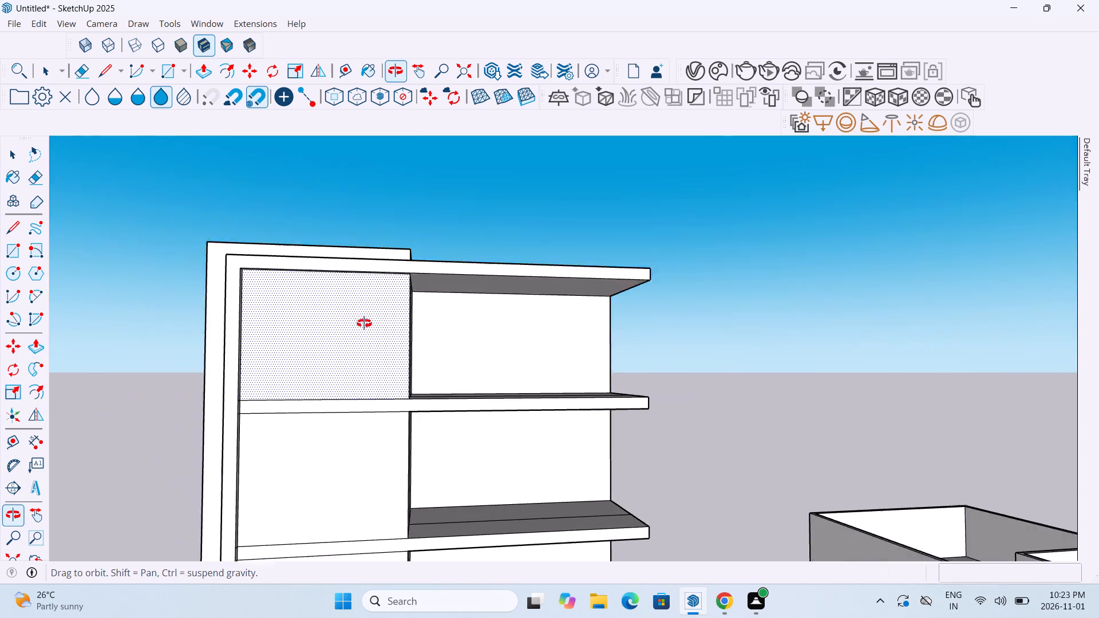
middle_drag(364, 323, 367, 331)
middle_drag(363, 249, 363, 325)
scroll(349, 283, up, 3)
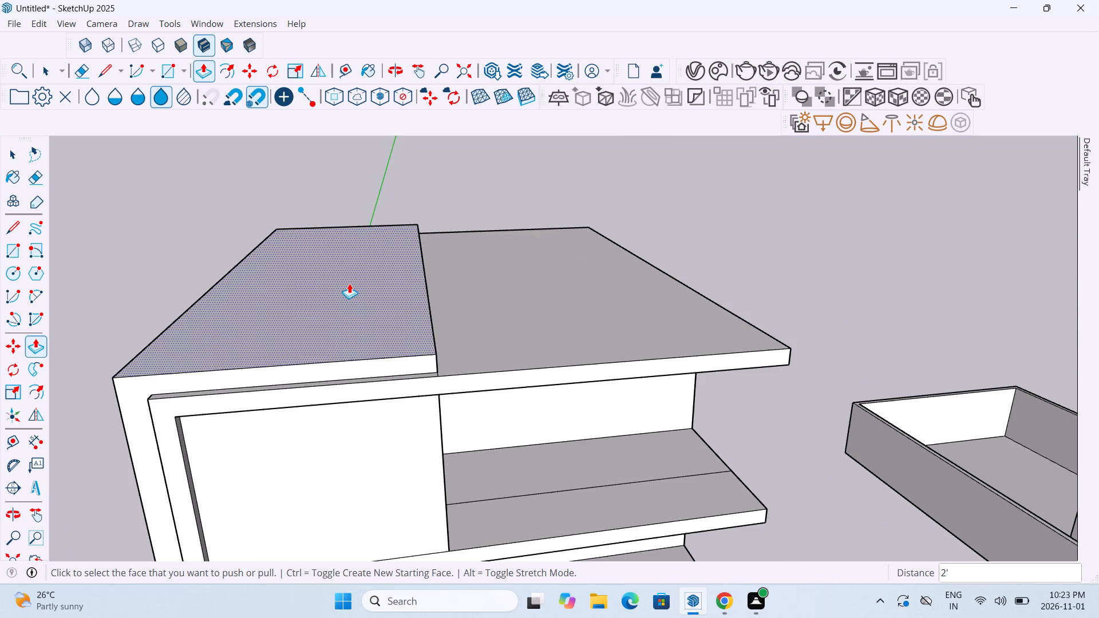
click(351, 335)
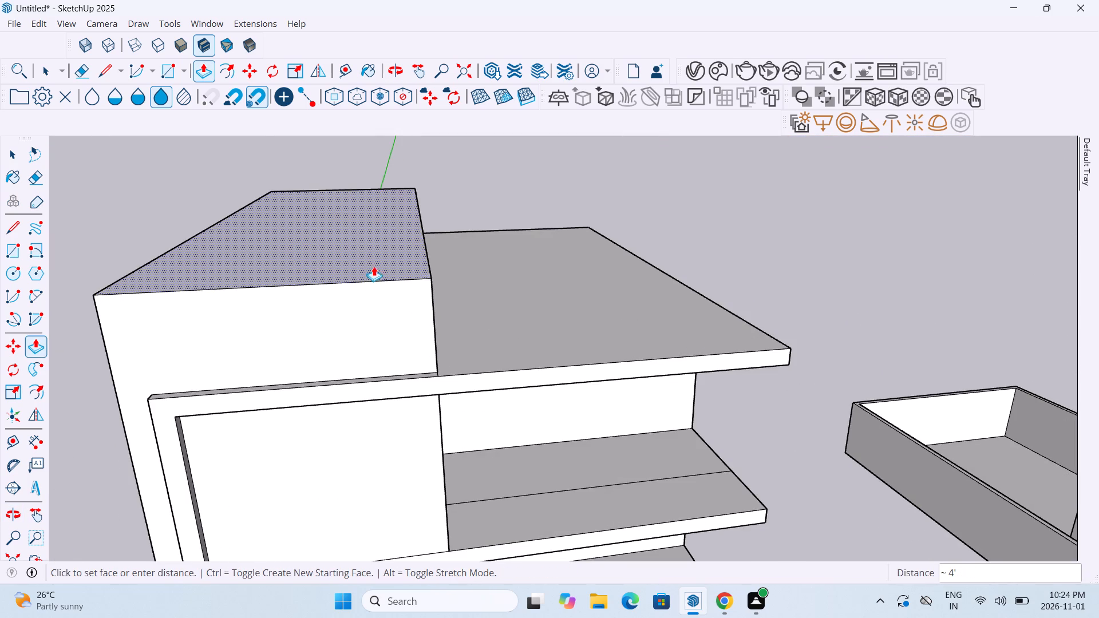
click(488, 347)
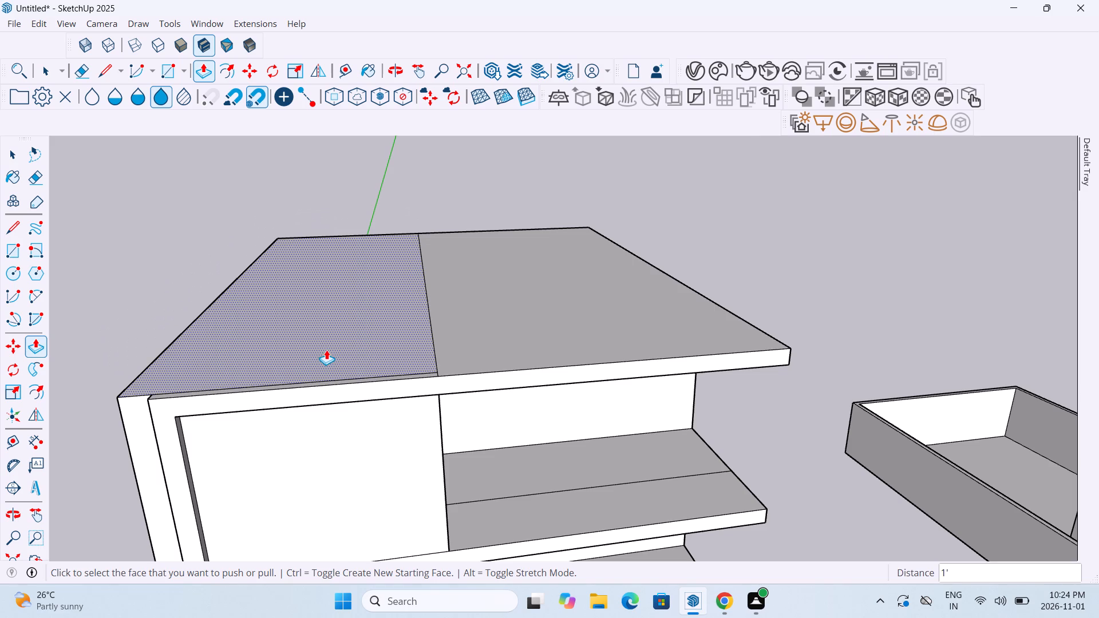
click(326, 350)
text(2')
key(Return)
Erase the short vertical edge on the roof block's front face above the frame's outer corner.
middle_drag(370, 422, 355, 334)
scroll(355, 334, down, 2)
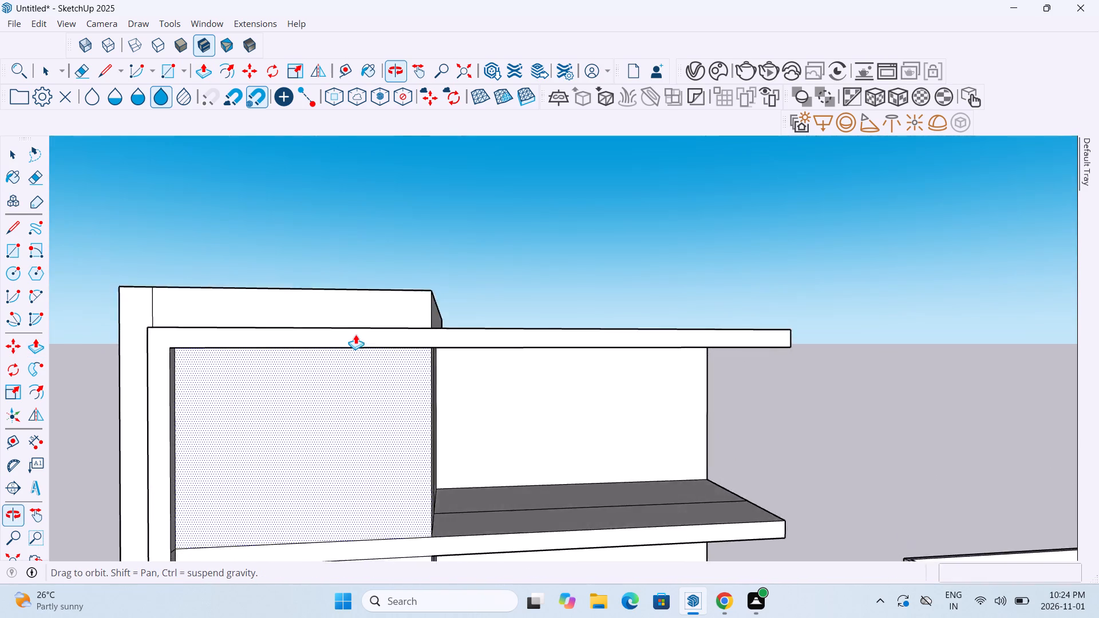
scroll(355, 334, down, 6)
middle_drag(251, 336, 260, 354)
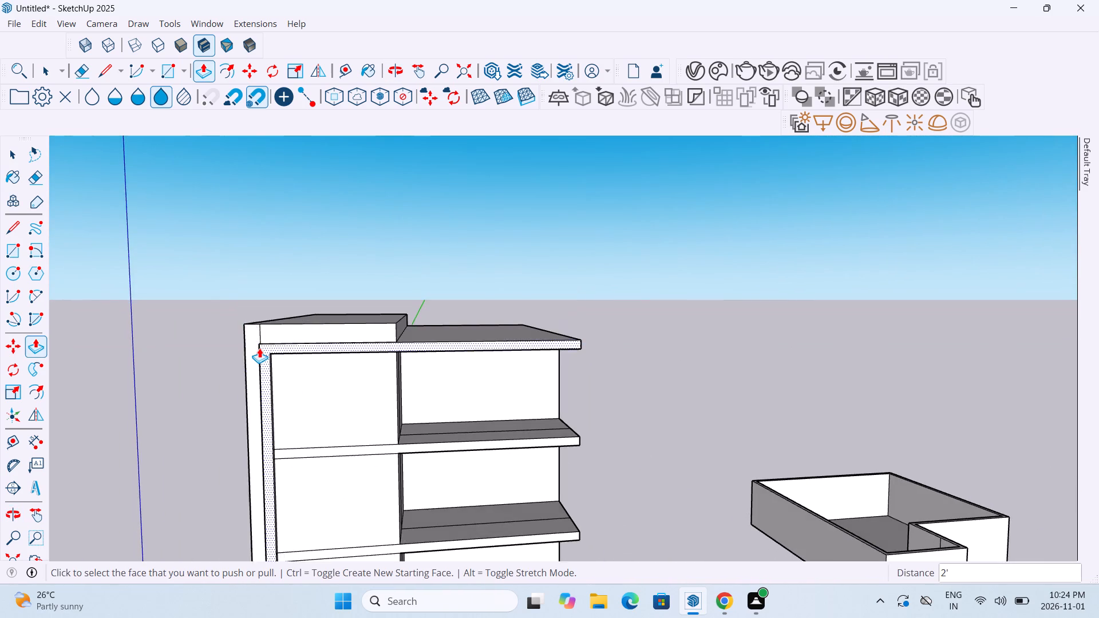
scroll(259, 348, up, 12)
click(77, 65)
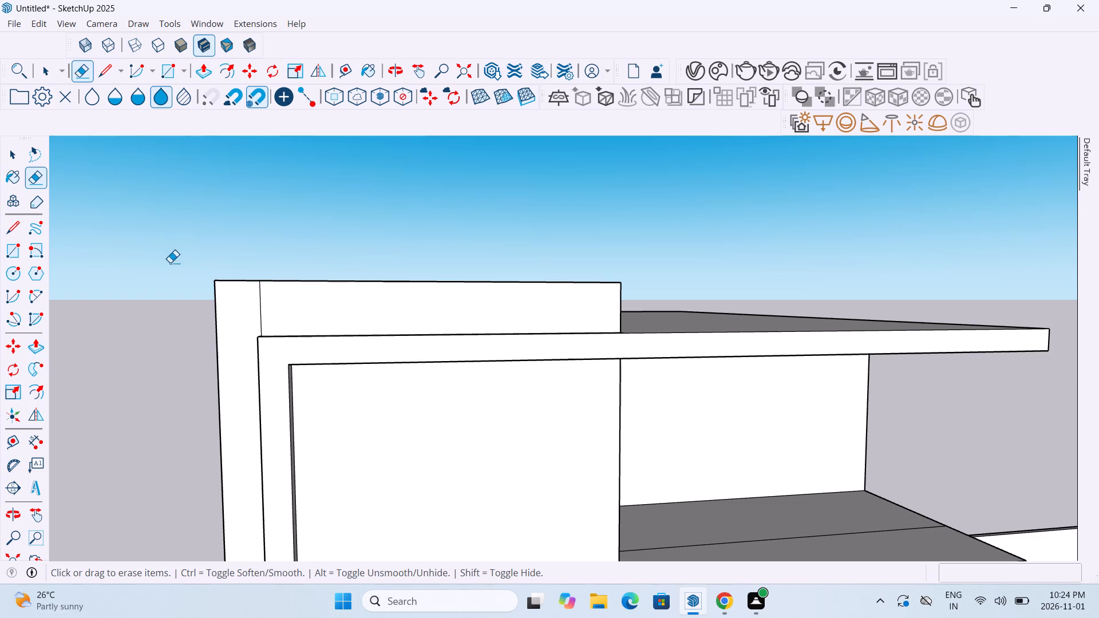
scroll(235, 315, up, 5)
drag(247, 306, 329, 306)
Examine the roof block, protruding frame and balcony slabs from above, from the side and from the front.
scroll(329, 306, down, 3)
scroll(329, 306, up, 1)
scroll(329, 306, down, 11)
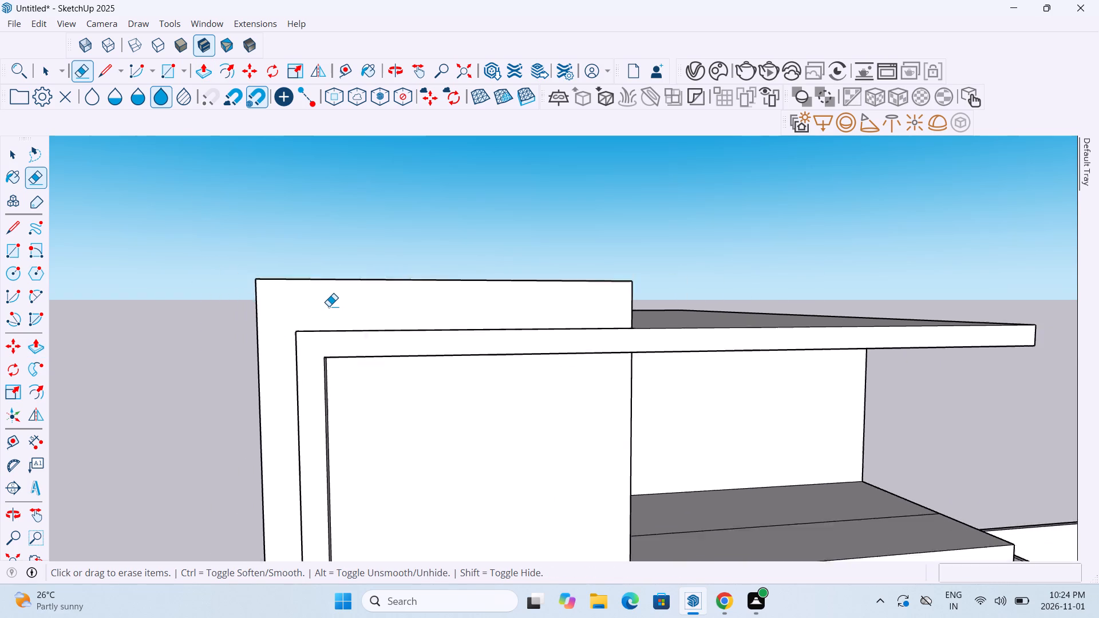
scroll(329, 306, down, 12)
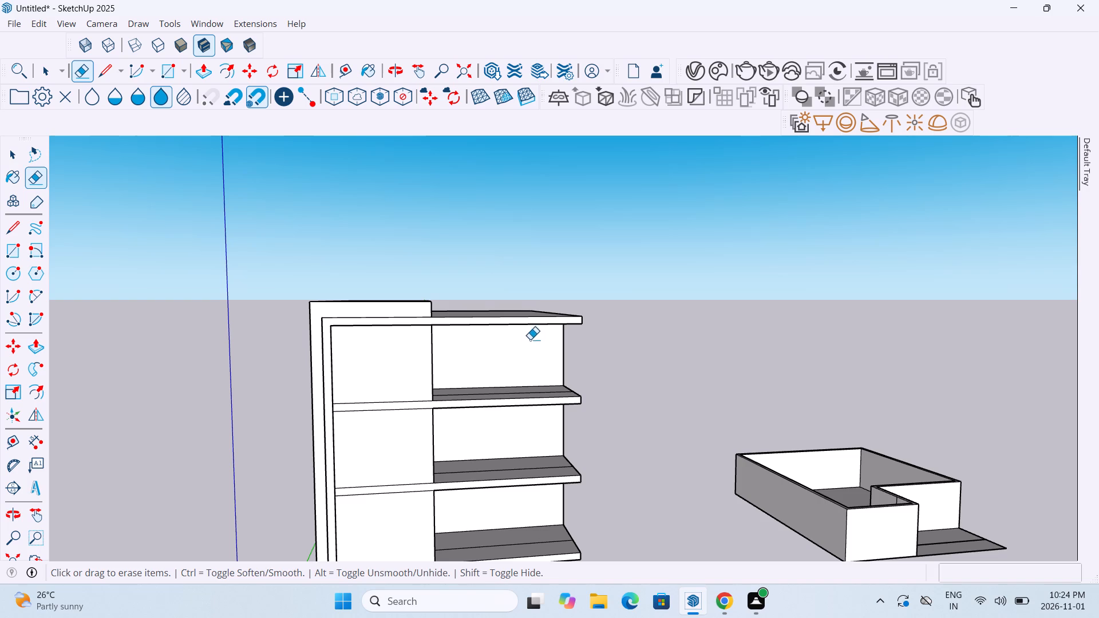
middle_drag(525, 321, 517, 446)
middle_drag(521, 362, 524, 407)
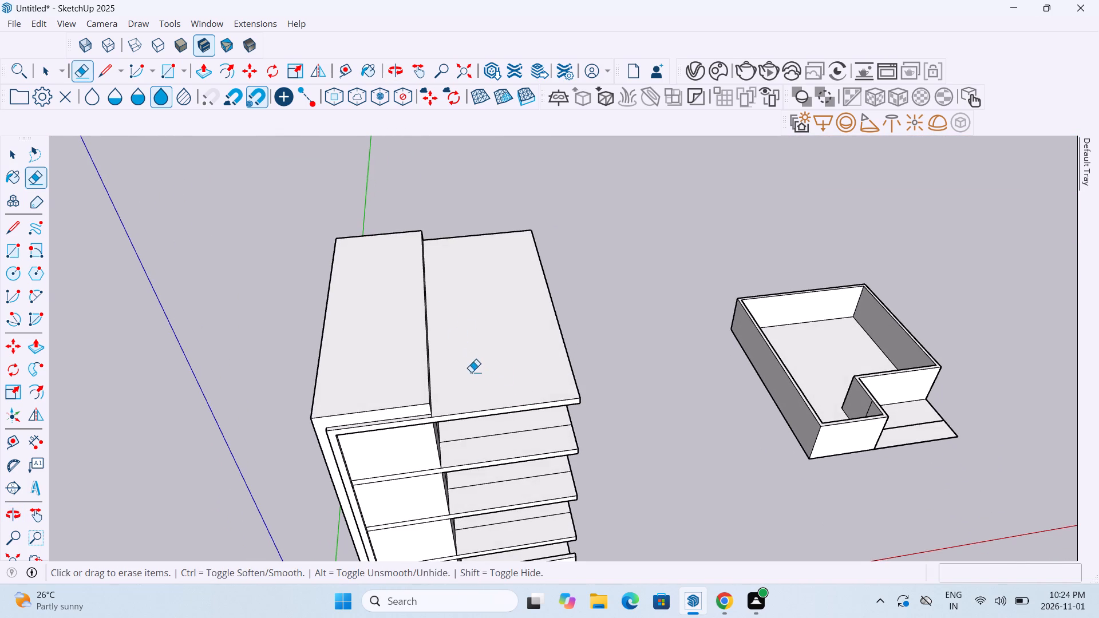
middle_drag(479, 385, 469, 389)
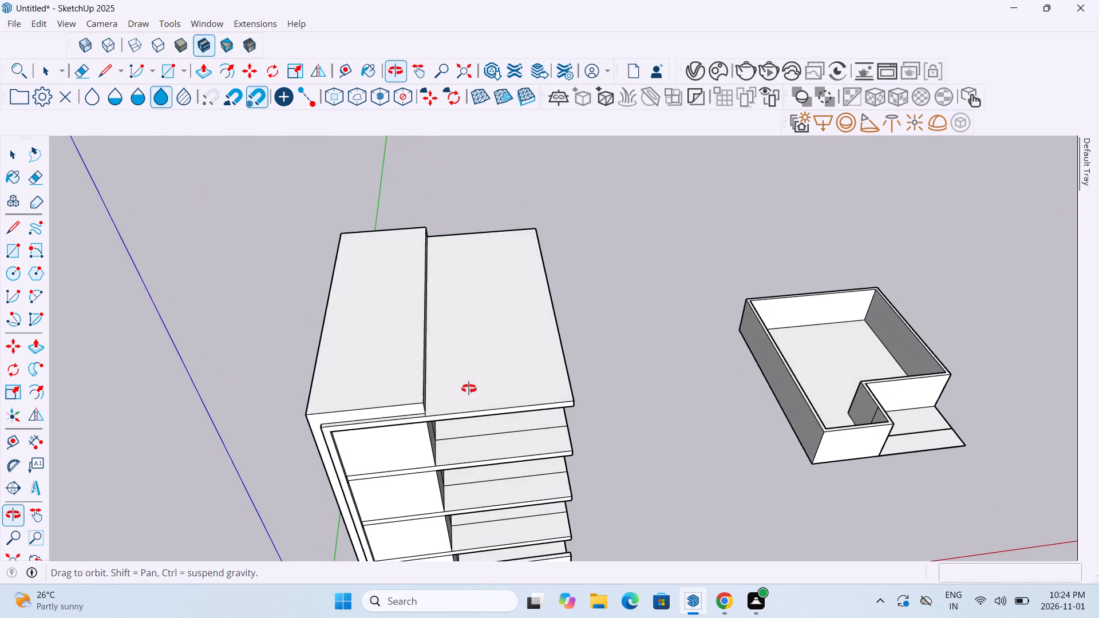
middle_drag(469, 389, 379, 314)
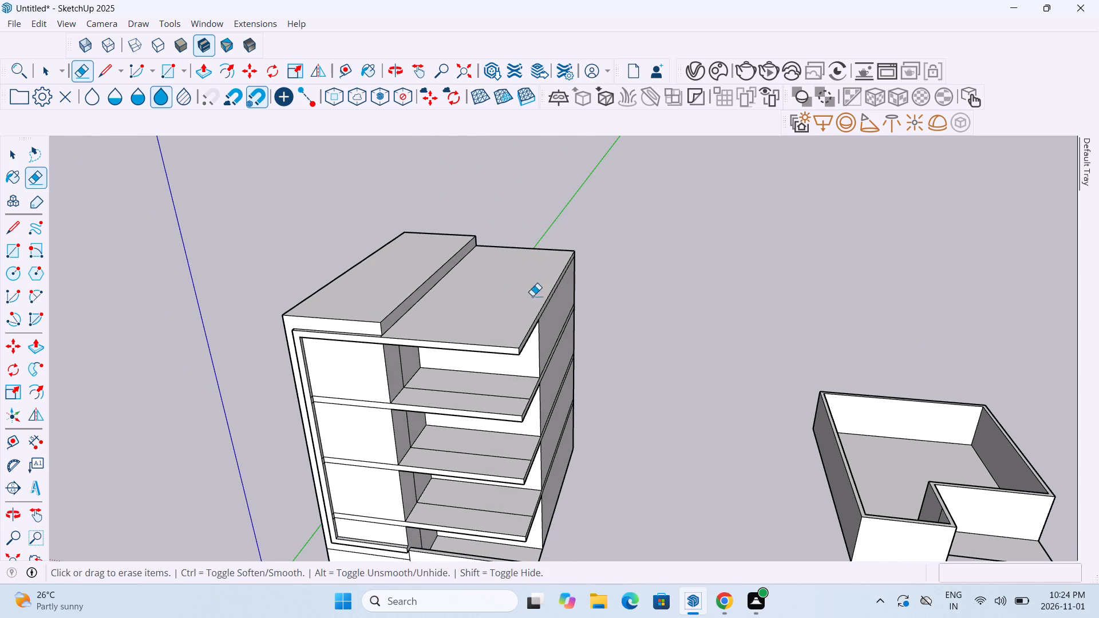
middle_drag(563, 296, 550, 299)
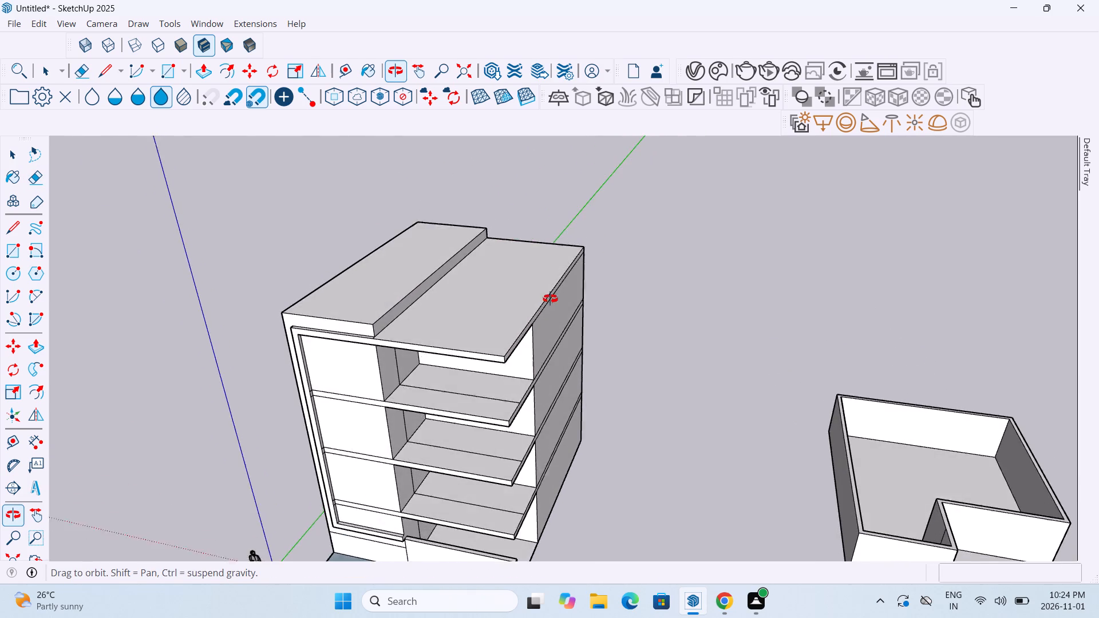
middle_drag(550, 299, 586, 320)
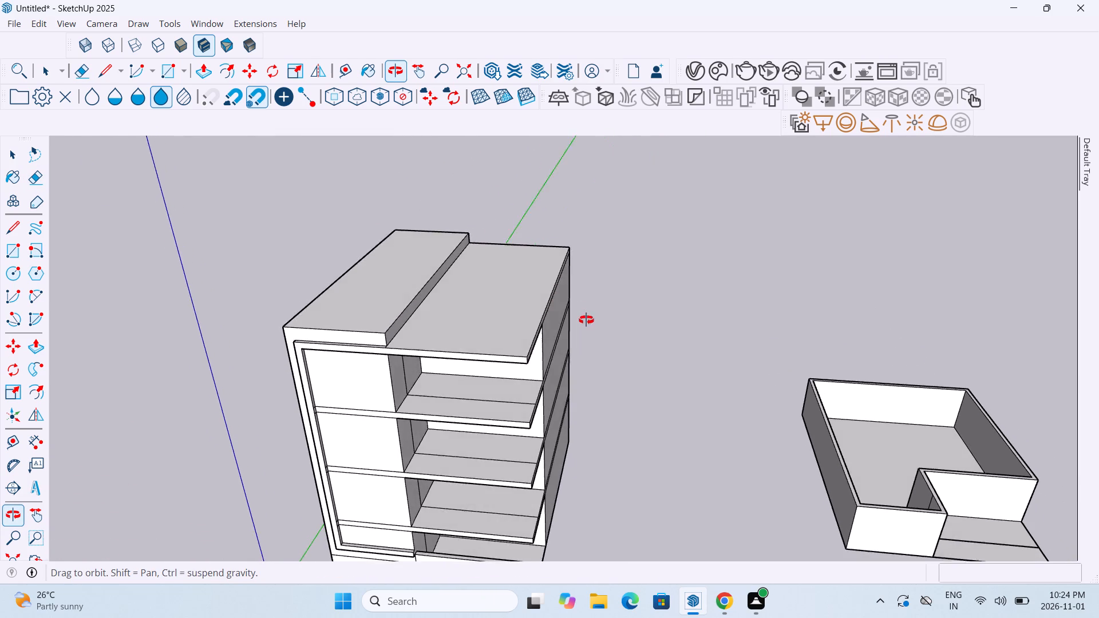
middle_drag(586, 320, 594, 328)
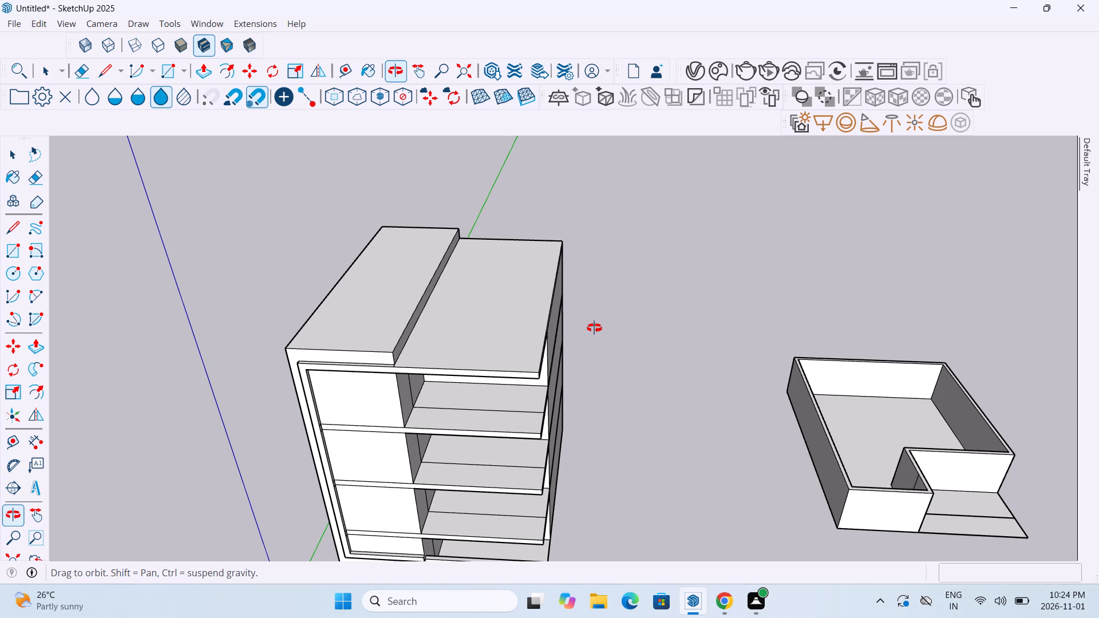
middle_drag(594, 328, 602, 251)
middle_drag(541, 374, 549, 326)
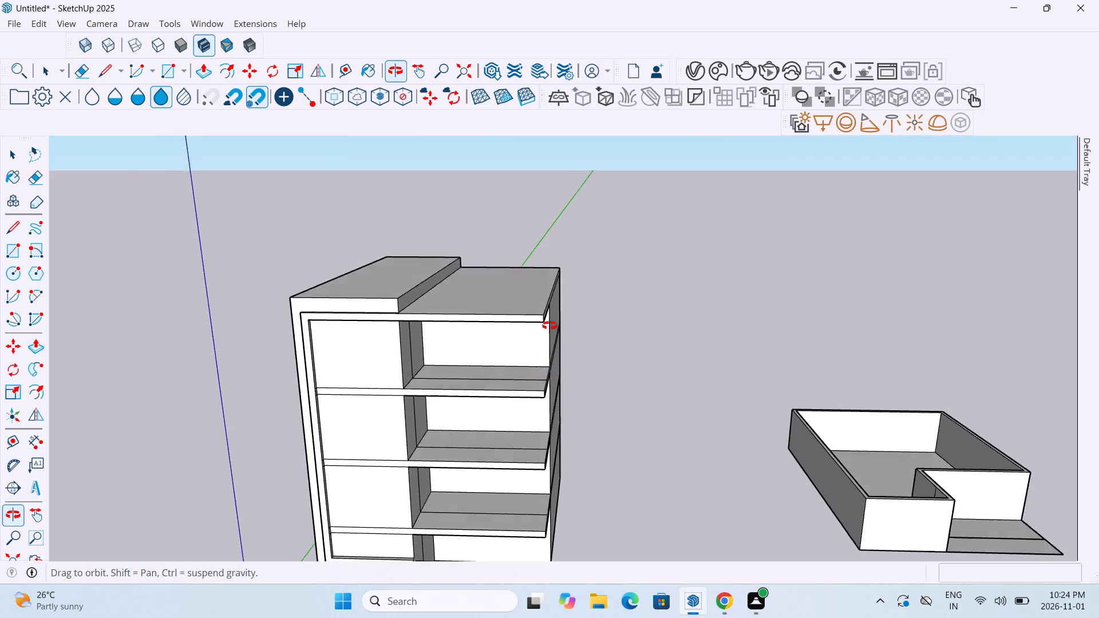
middle_drag(549, 326, 552, 318)
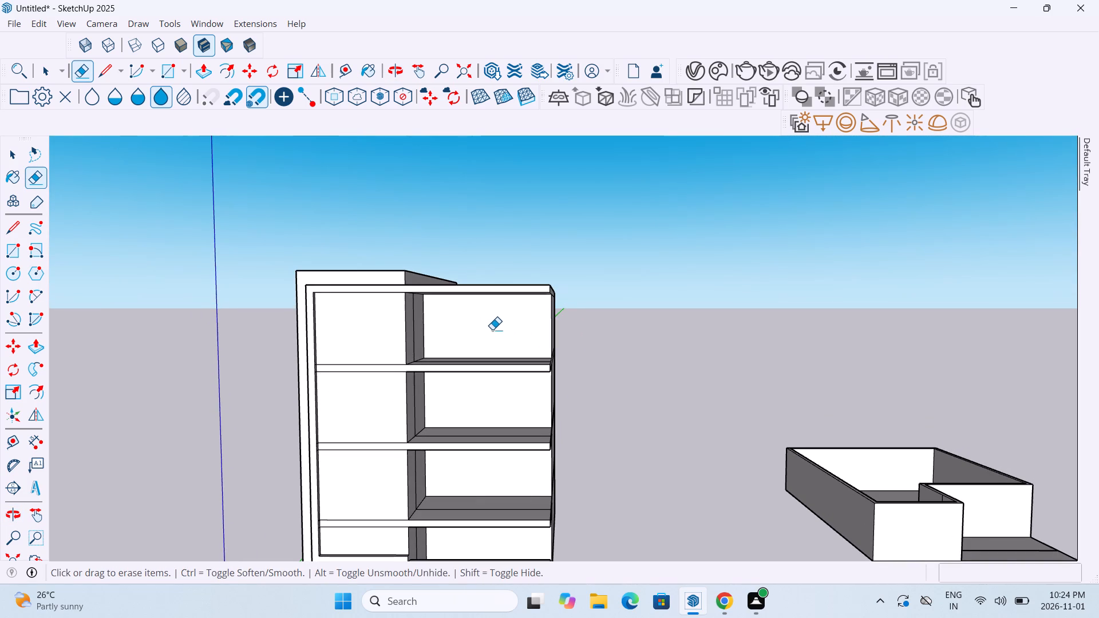
scroll(481, 336, up, 9)
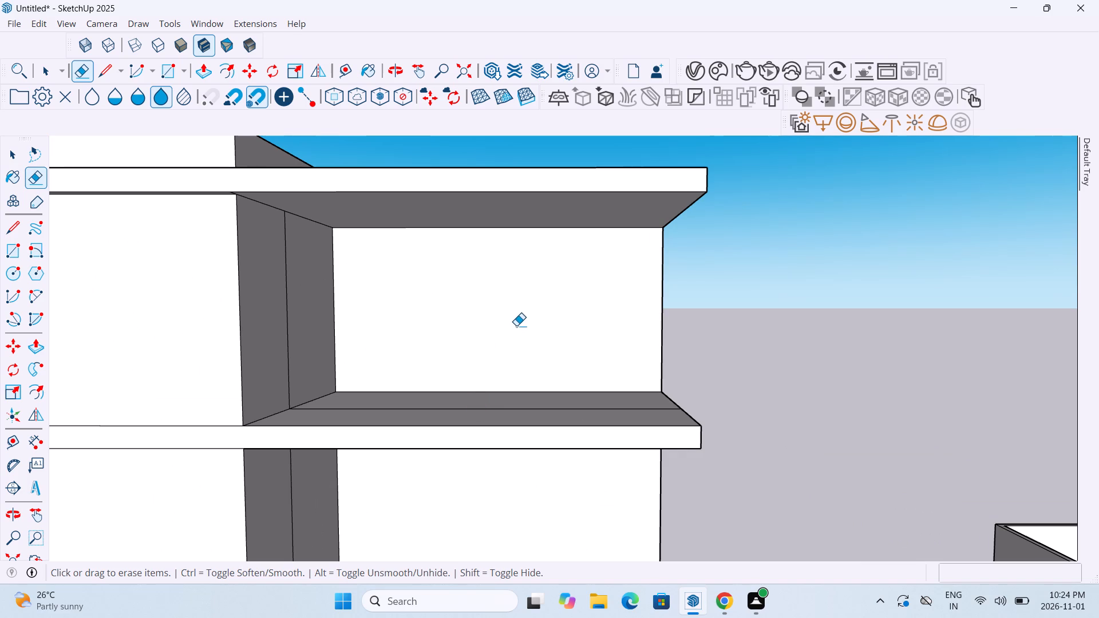
scroll(501, 409, down, 17)
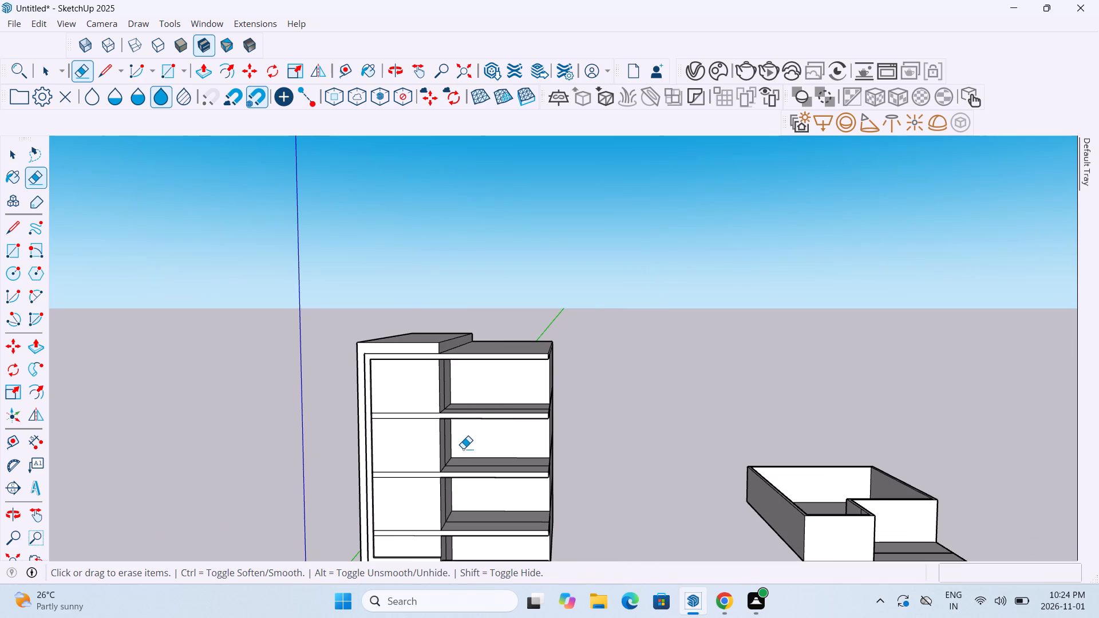
middle_drag(464, 450, 477, 427)
scroll(479, 430, up, 6)
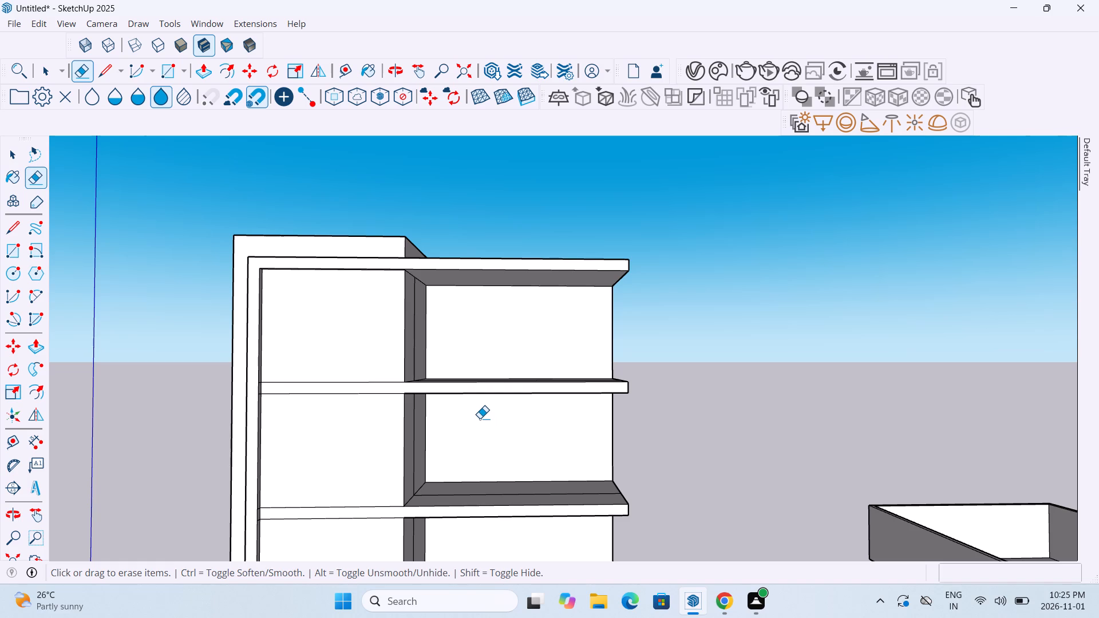
Draw a 1' vertical line across the third balcony slab's front edge, in line with the wall's outer corner.
click(97, 69)
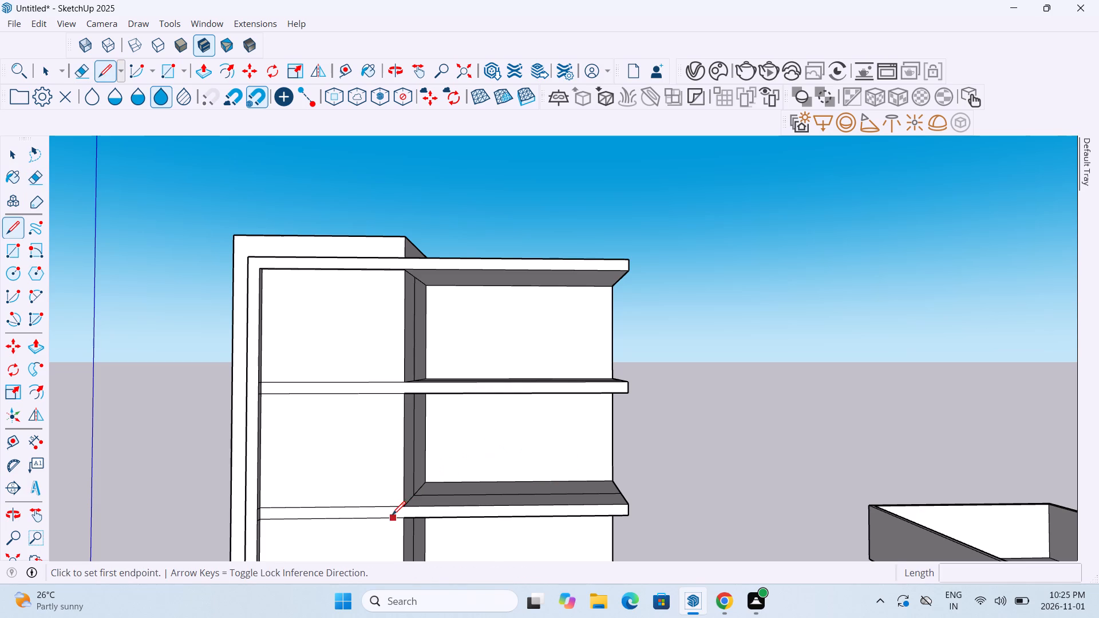
scroll(392, 516, up, 3)
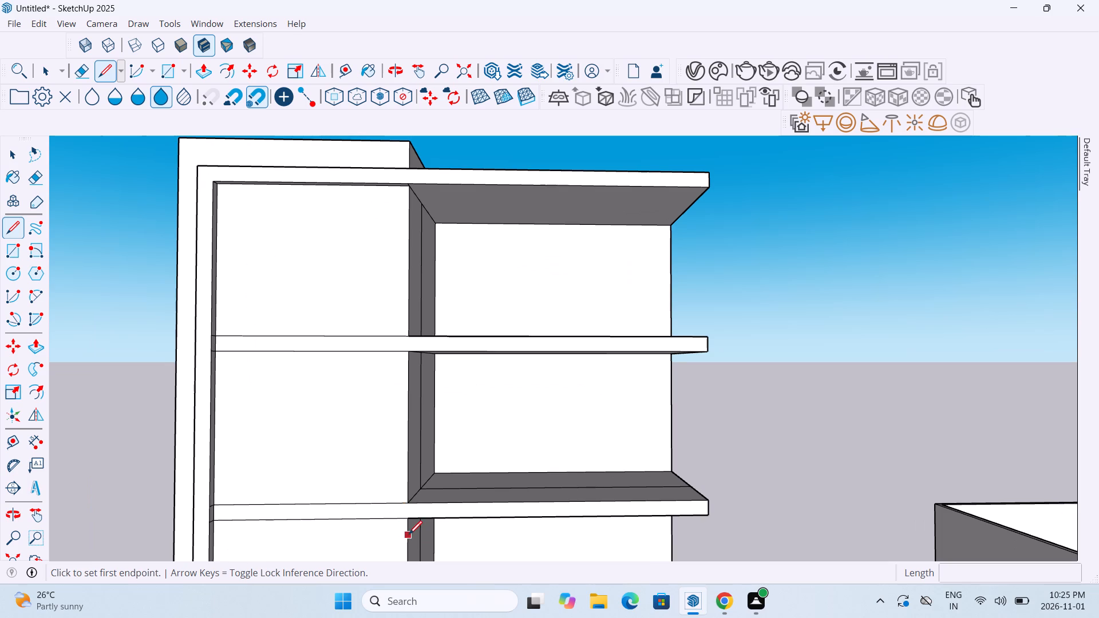
middle_drag(409, 536, 417, 497)
scroll(409, 502, up, 7)
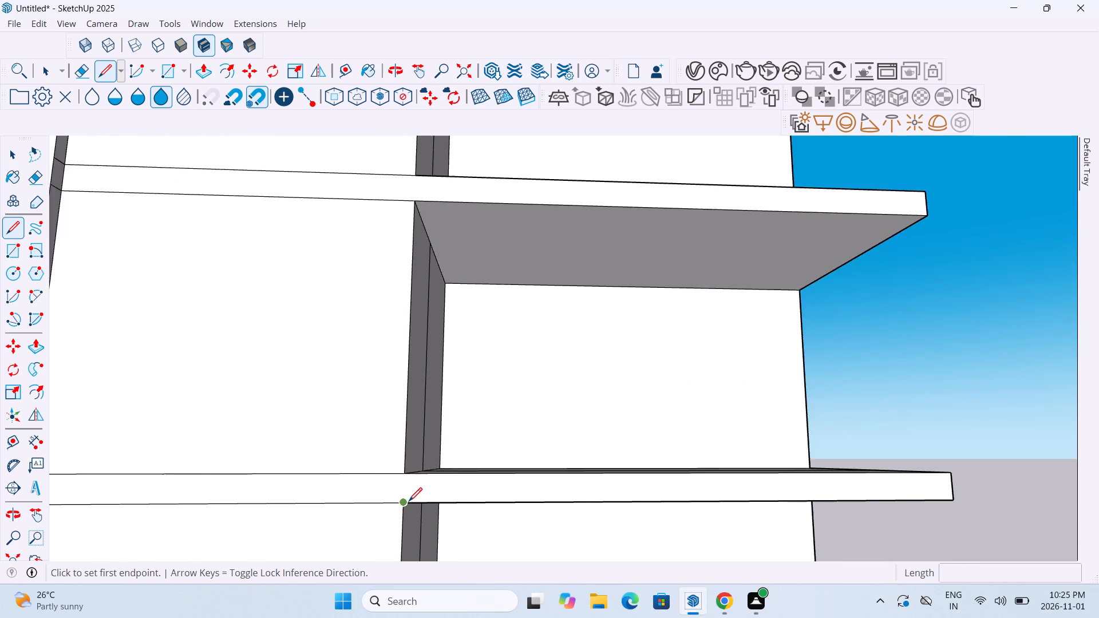
scroll(409, 502, up, 2)
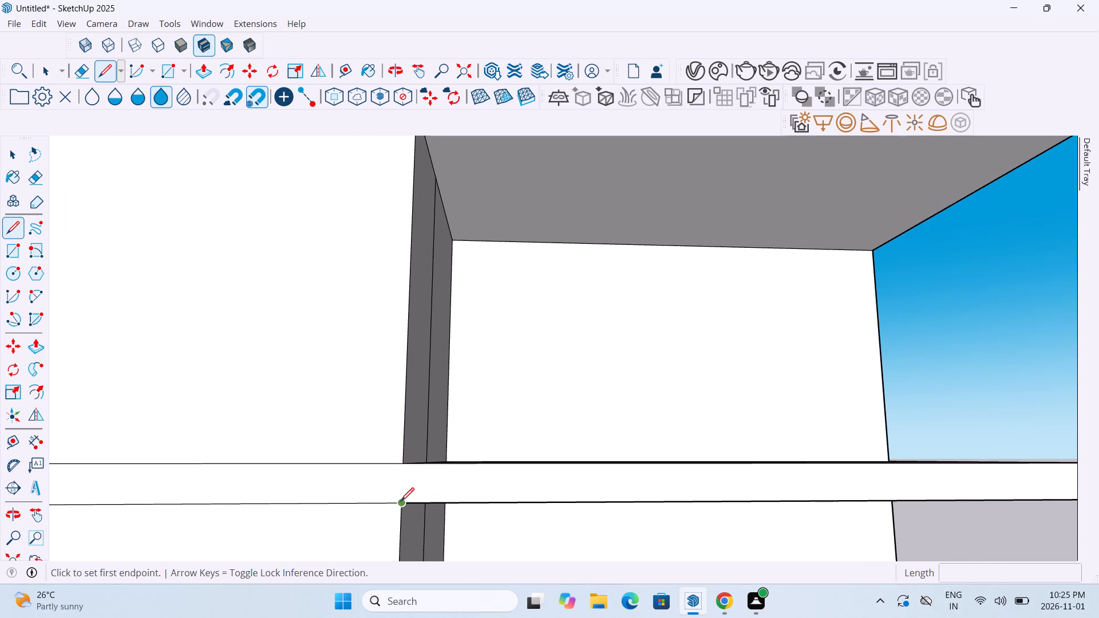
click(401, 502)
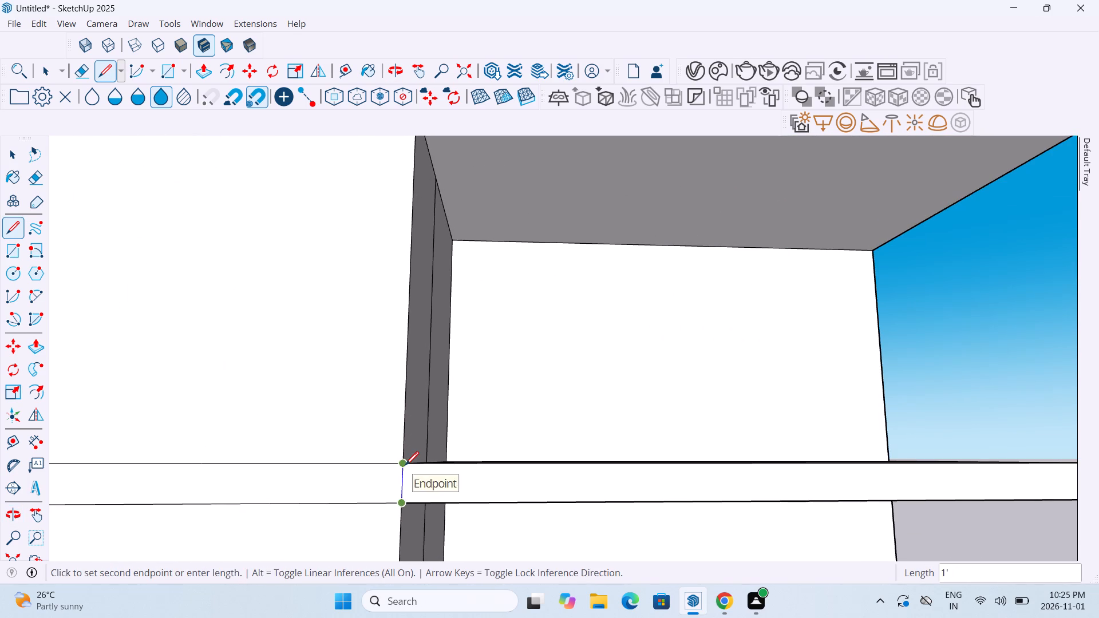
click(405, 466)
scroll(405, 466, down, 6)
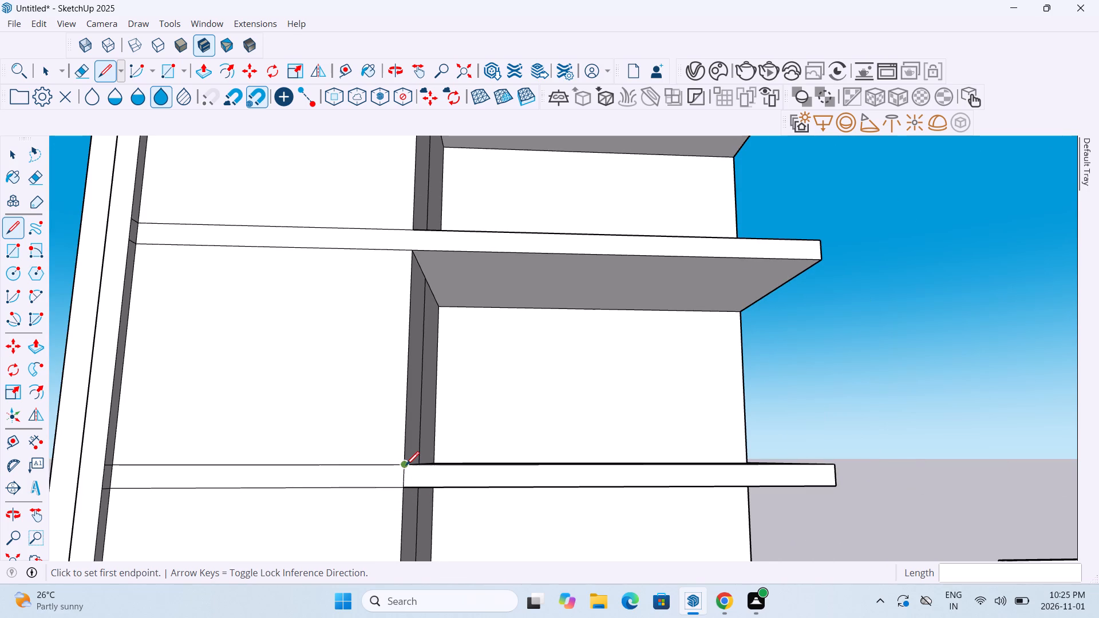
click(406, 465)
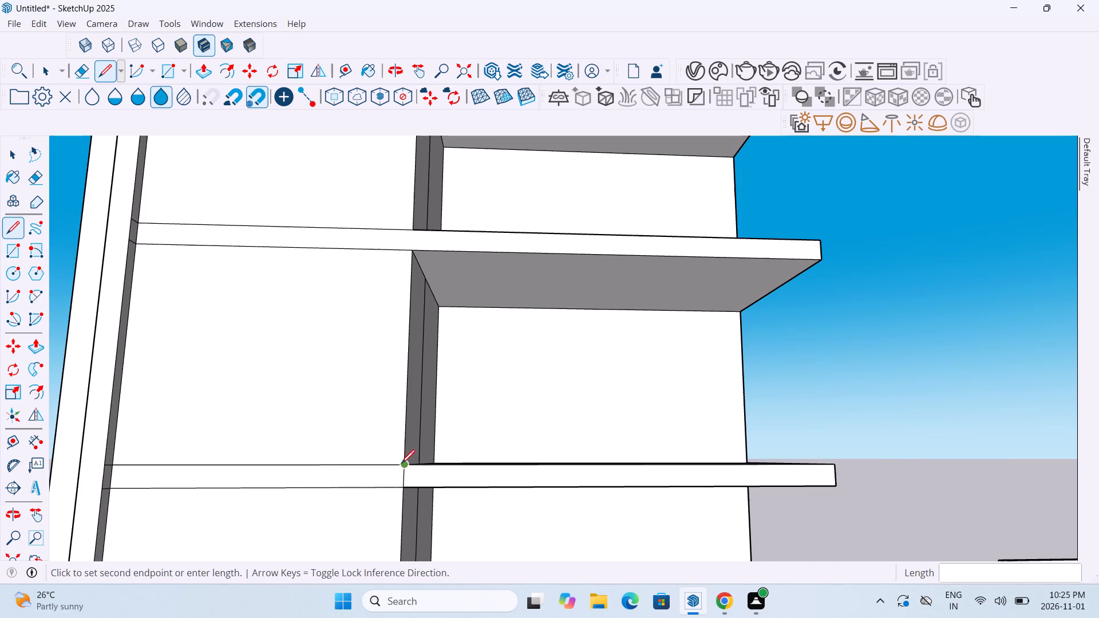
key(Escape)
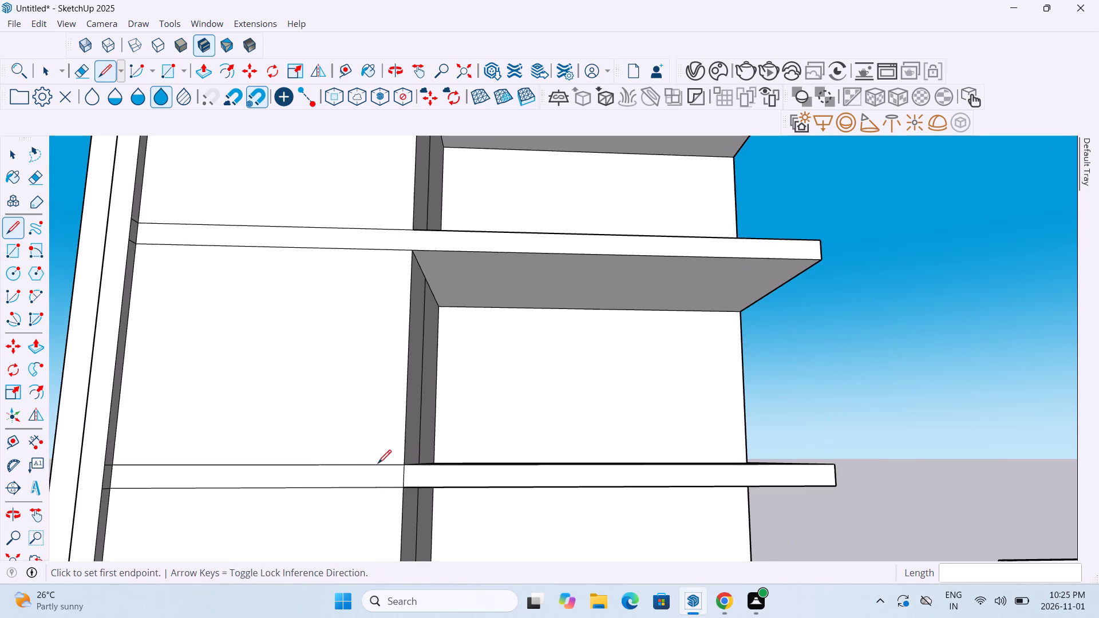
key(Escape)
Place a vertical guide on the front wall, 1' inward from the wall's outer corner edge.
click(350, 72)
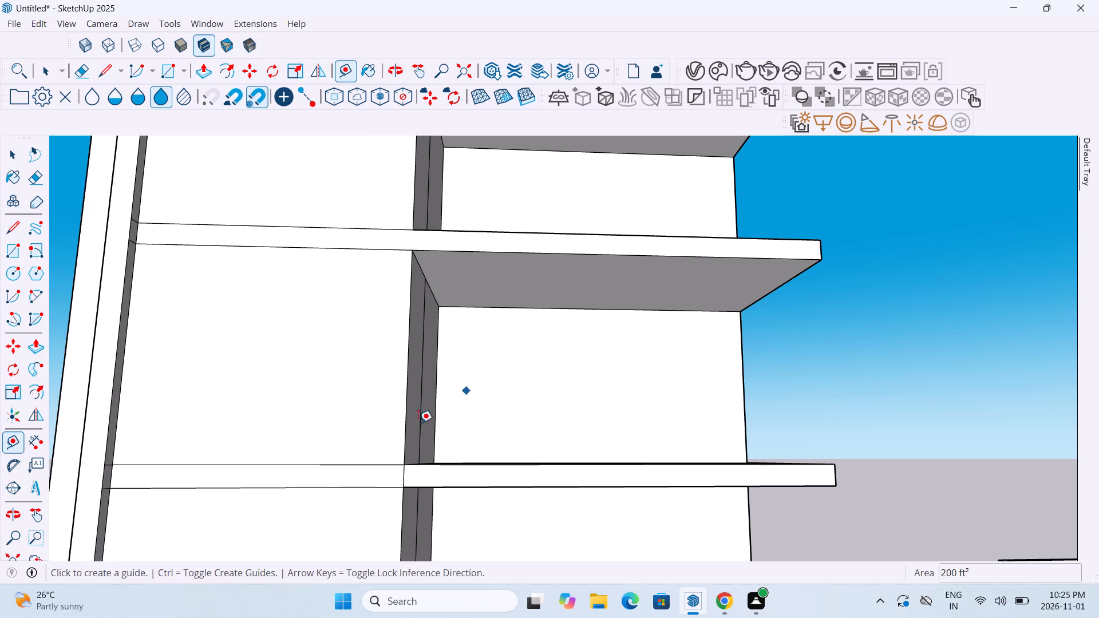
click(401, 438)
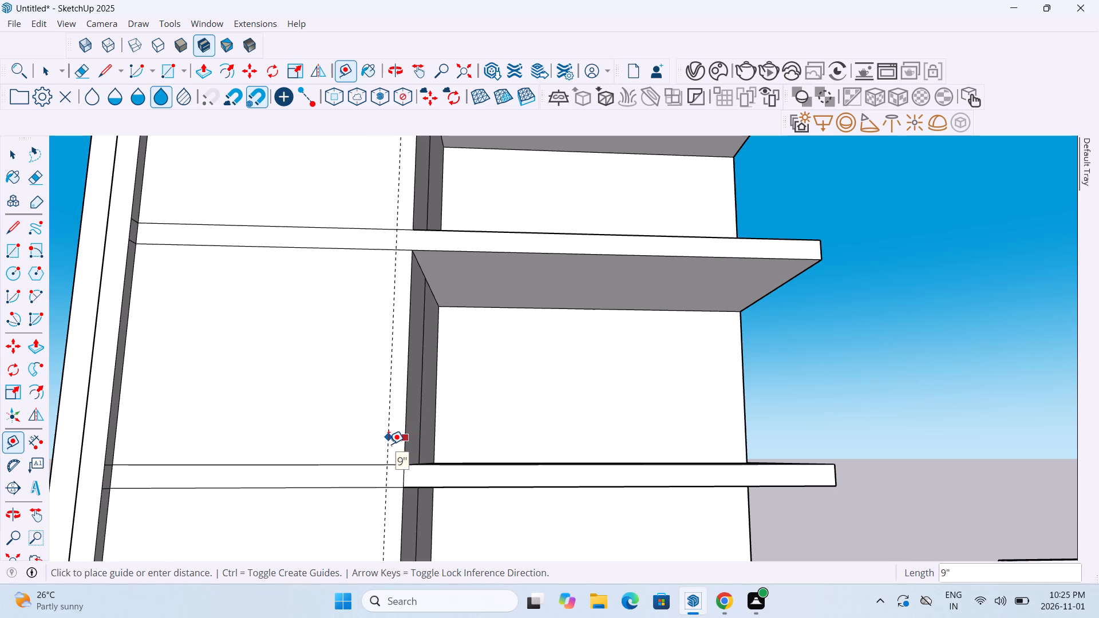
text(1')
key(Return)
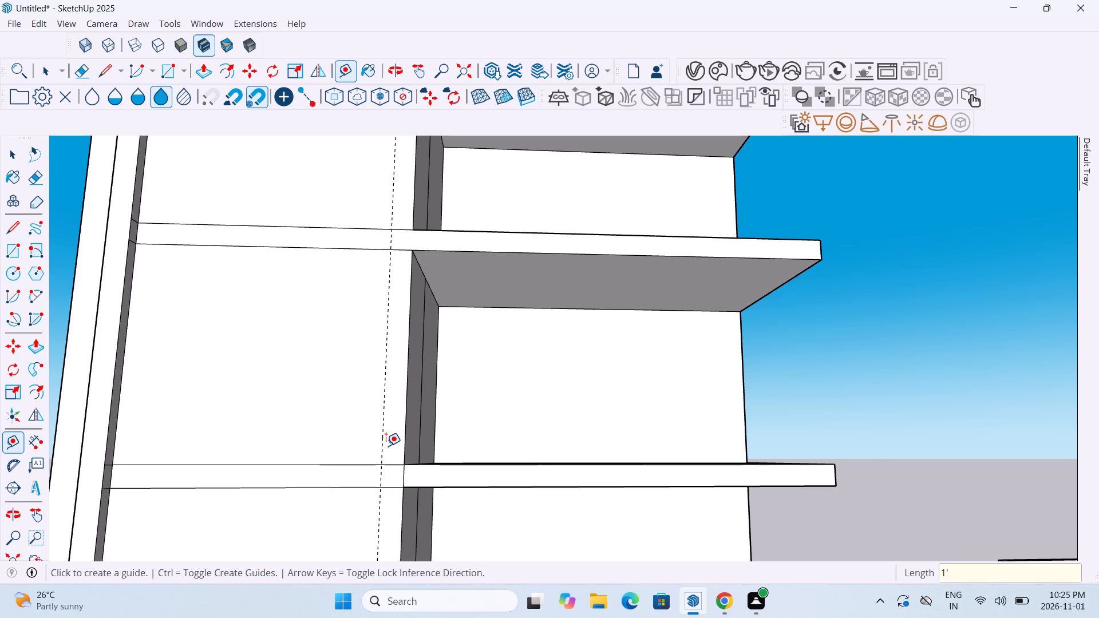
Draw a 12' vertical line along the guide, from the second slab's top edge to the third slab's bottom edge.
scroll(386, 446, up, 1)
scroll(386, 446, down, 5)
middle_drag(386, 446, 388, 462)
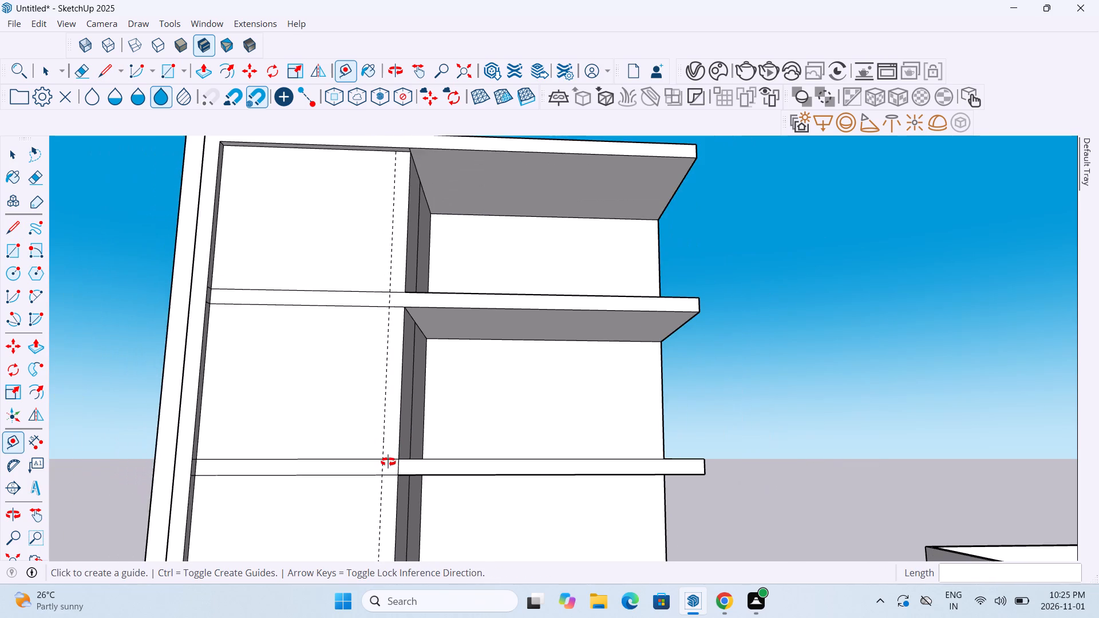
middle_drag(388, 462, 393, 486)
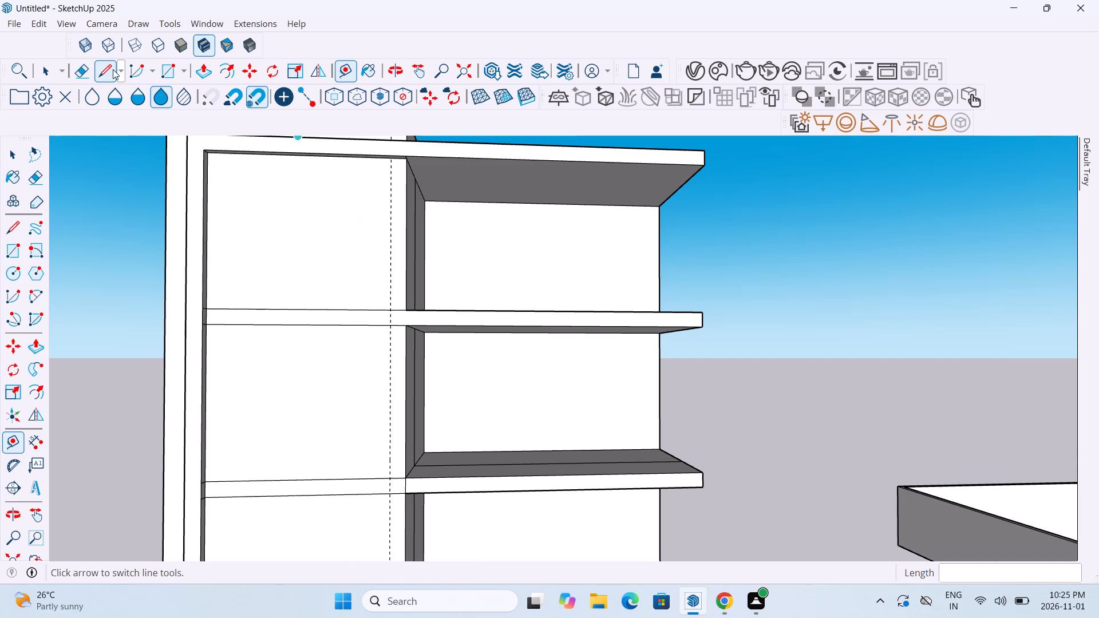
click(113, 69)
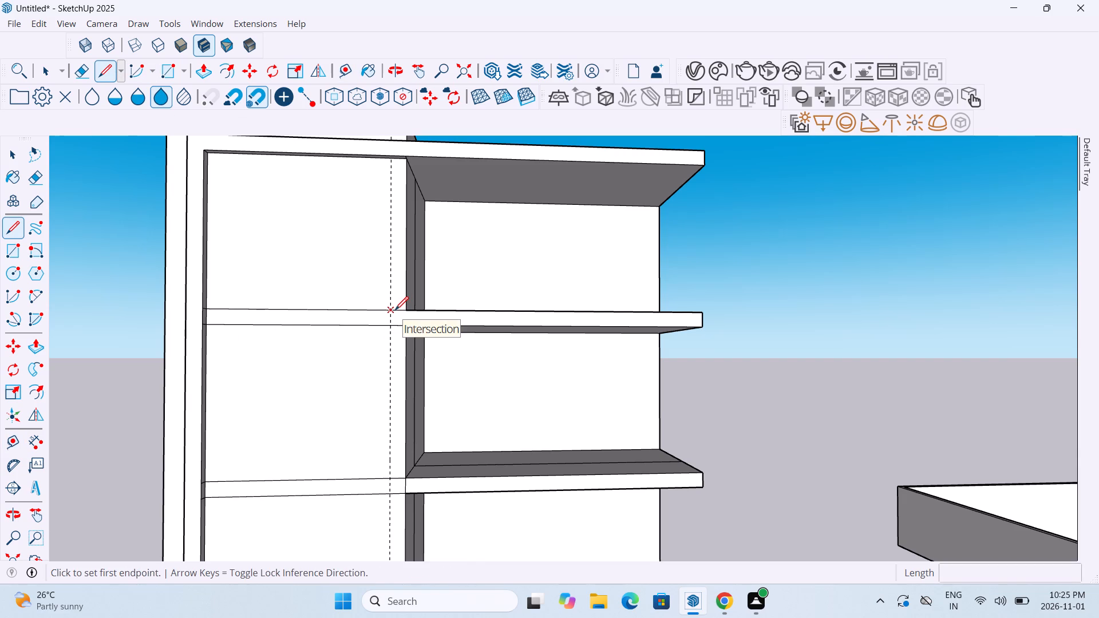
click(395, 311)
click(387, 497)
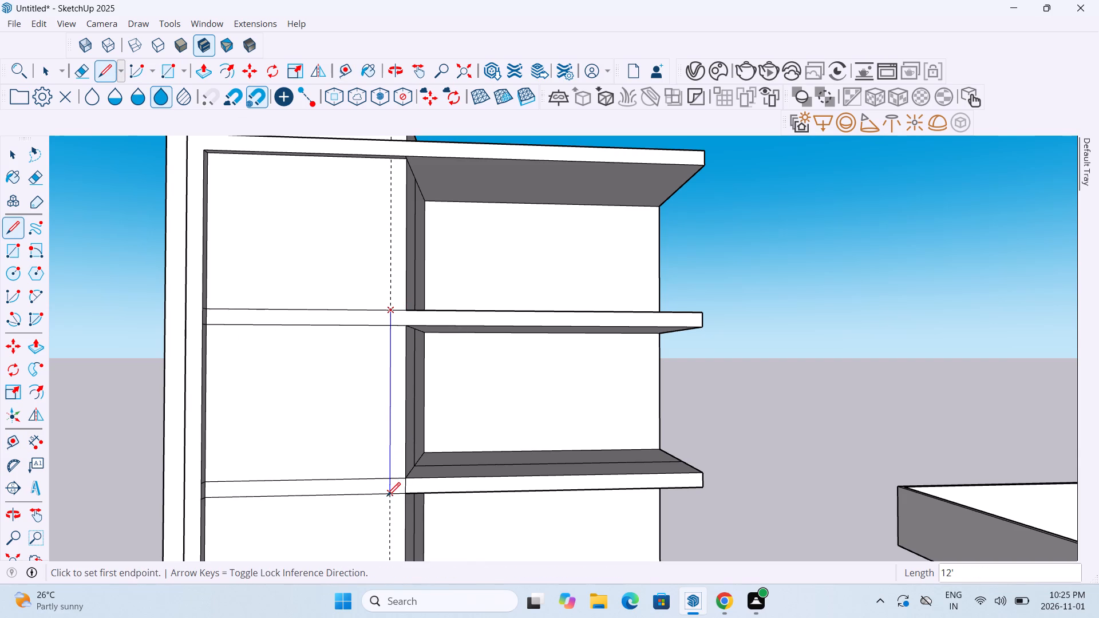
key(Escape)
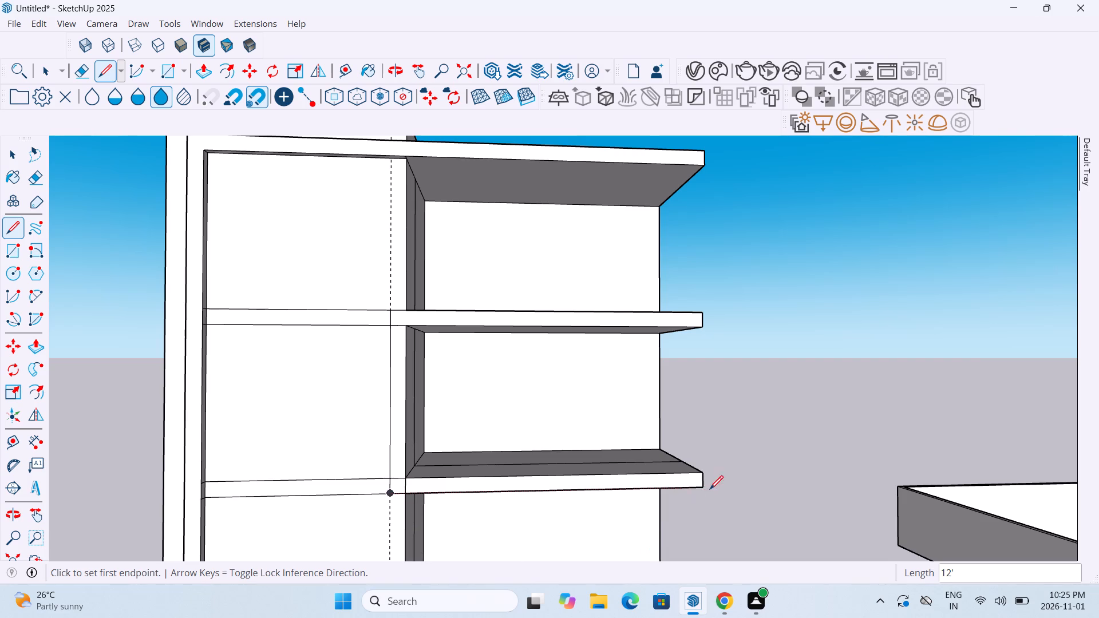
Draw a 1' line along the third balcony slab's top front edge, starting from its outer corner.
middle_drag(710, 490, 666, 512)
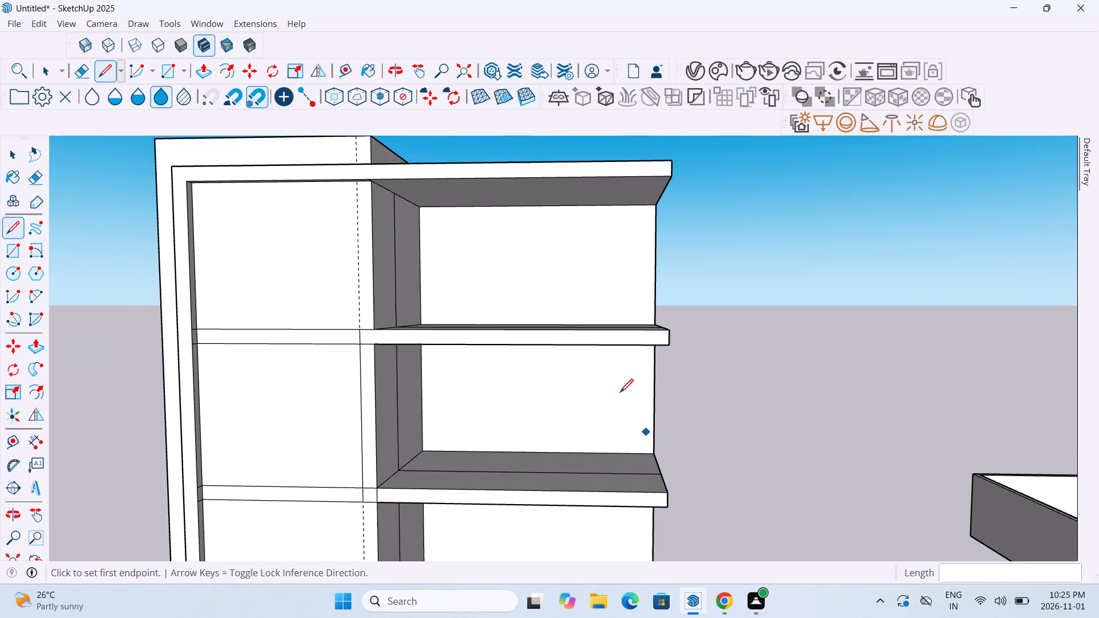
scroll(620, 394, up, 5)
middle_drag(620, 393, 646, 331)
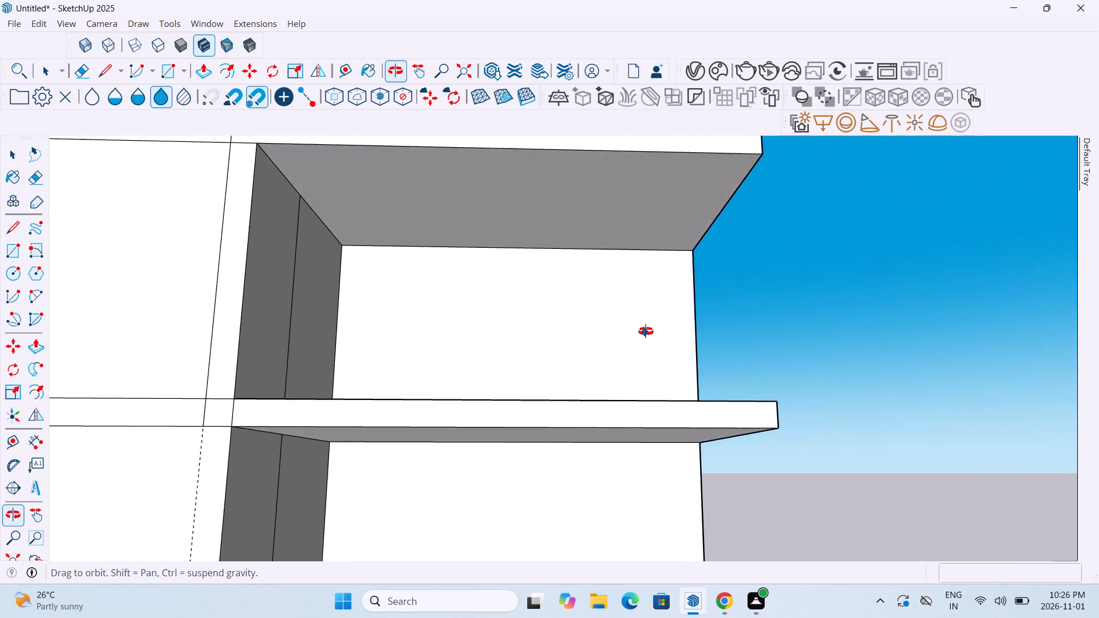
middle_drag(646, 331, 642, 348)
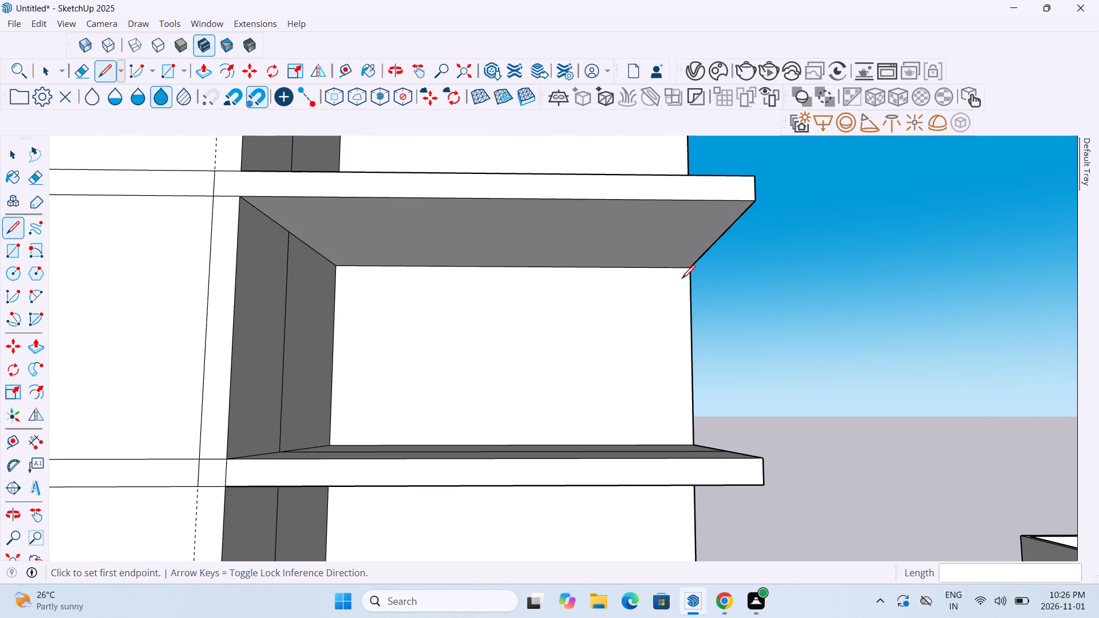
scroll(658, 271, up, 4)
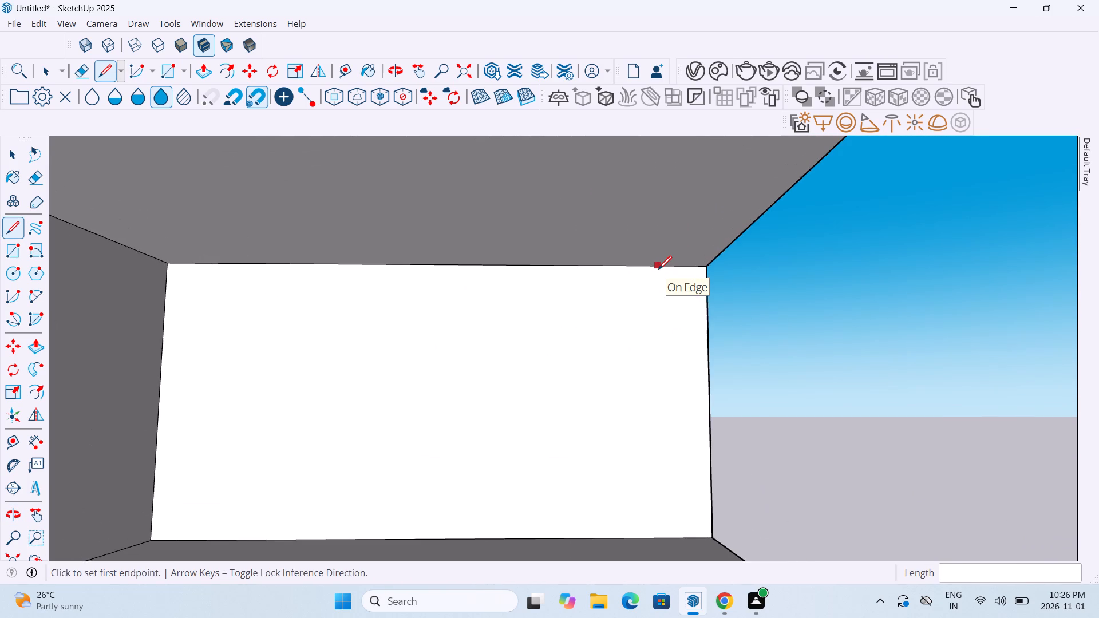
scroll(658, 271, down, 6)
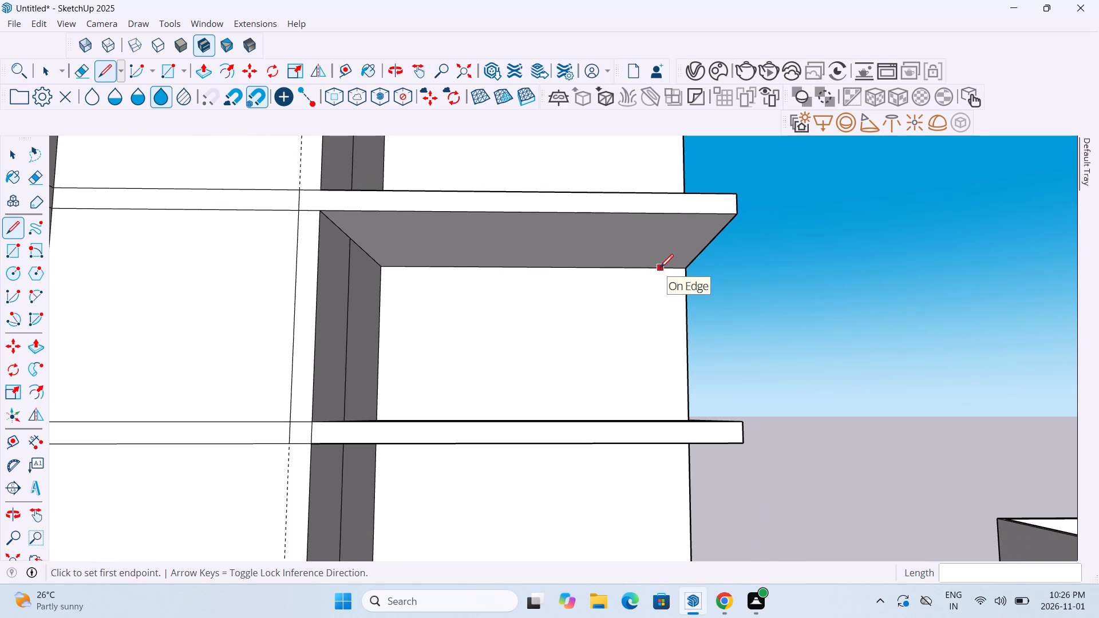
middle_drag(667, 352, 629, 382)
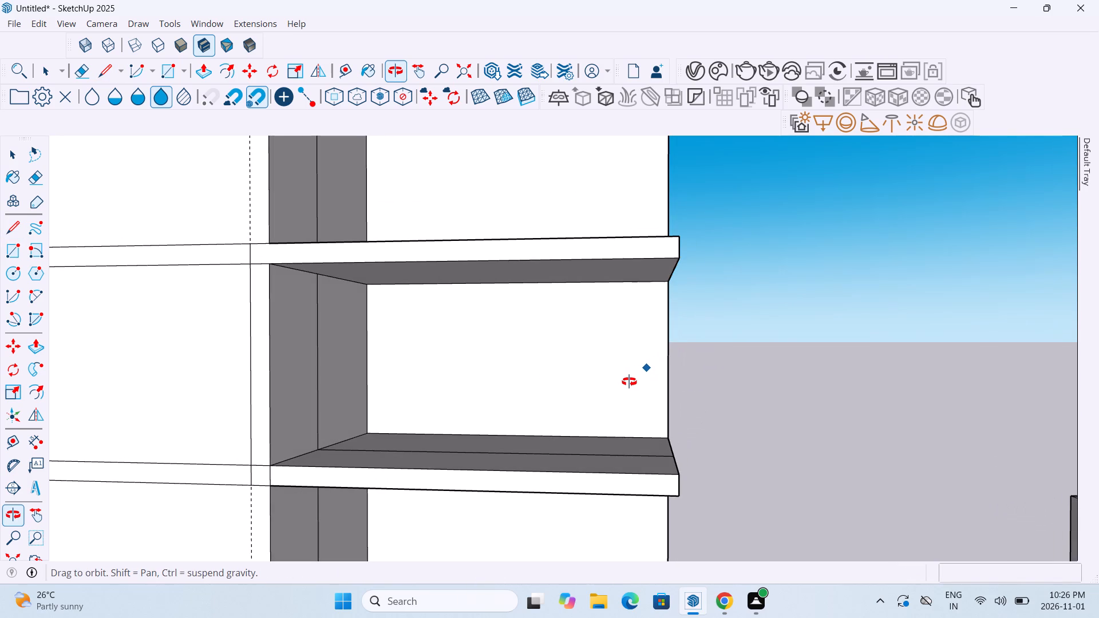
middle_drag(629, 382, 629, 371)
middle_drag(669, 441, 647, 528)
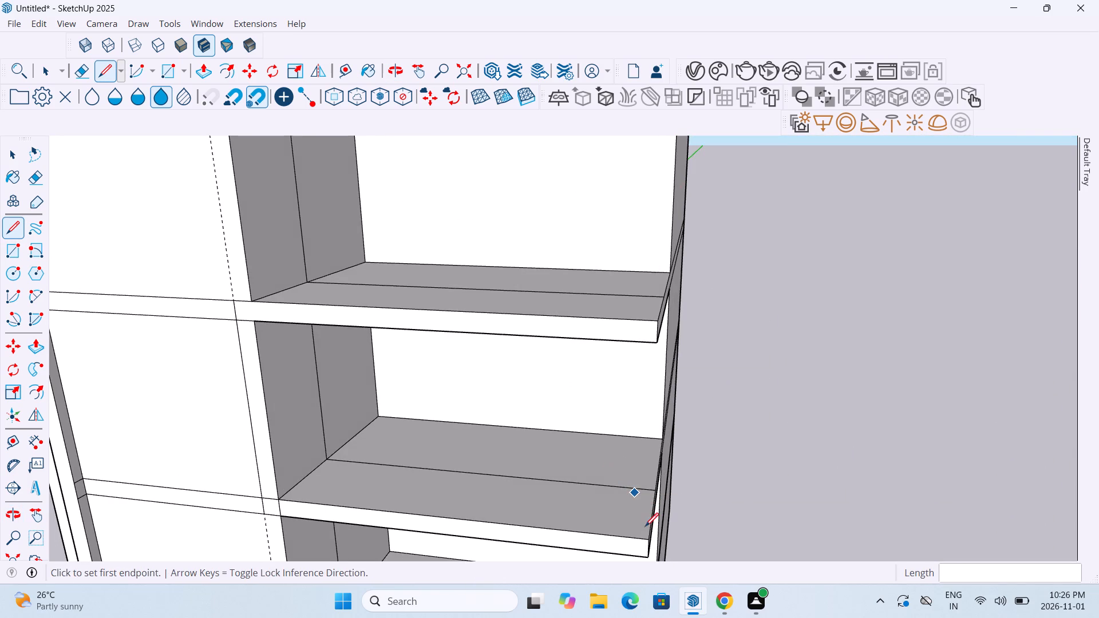
click(646, 541)
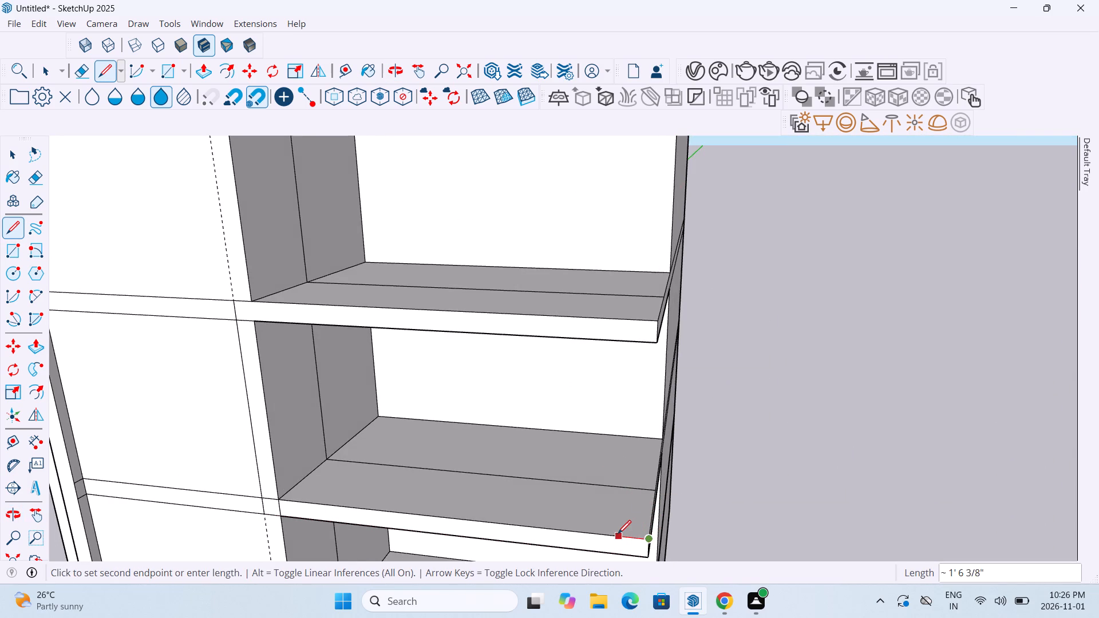
key(1)
key(apostrophe)
key(Return)
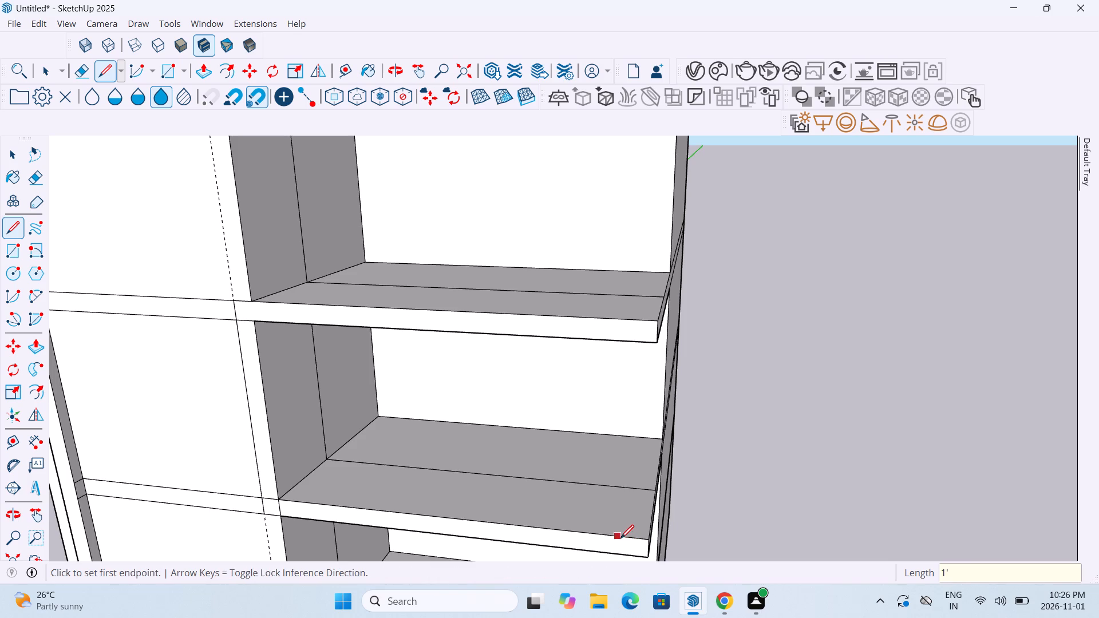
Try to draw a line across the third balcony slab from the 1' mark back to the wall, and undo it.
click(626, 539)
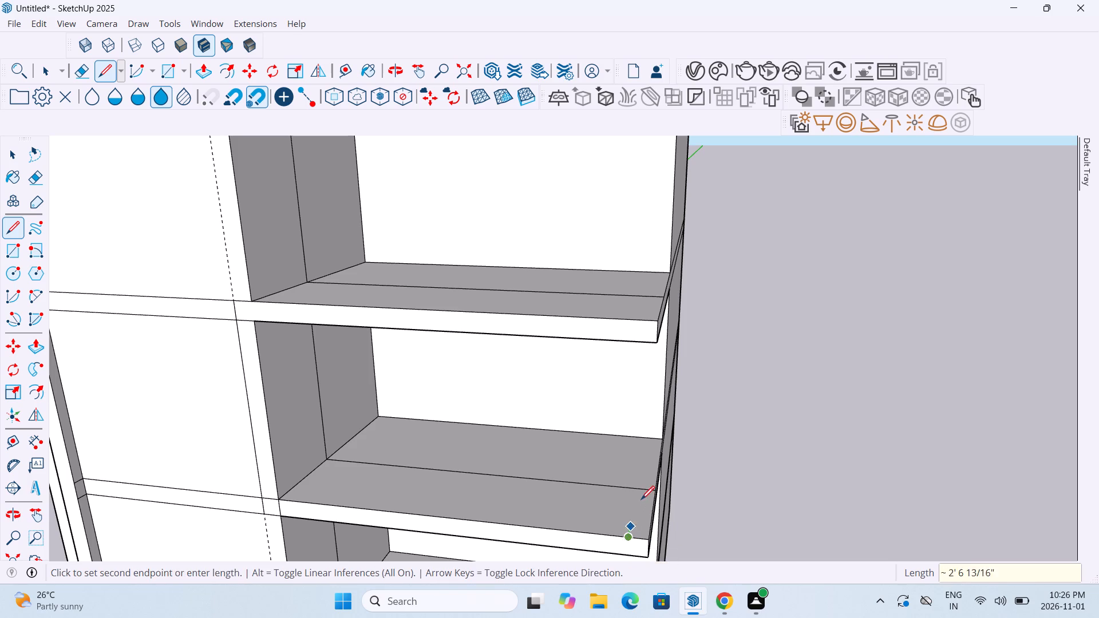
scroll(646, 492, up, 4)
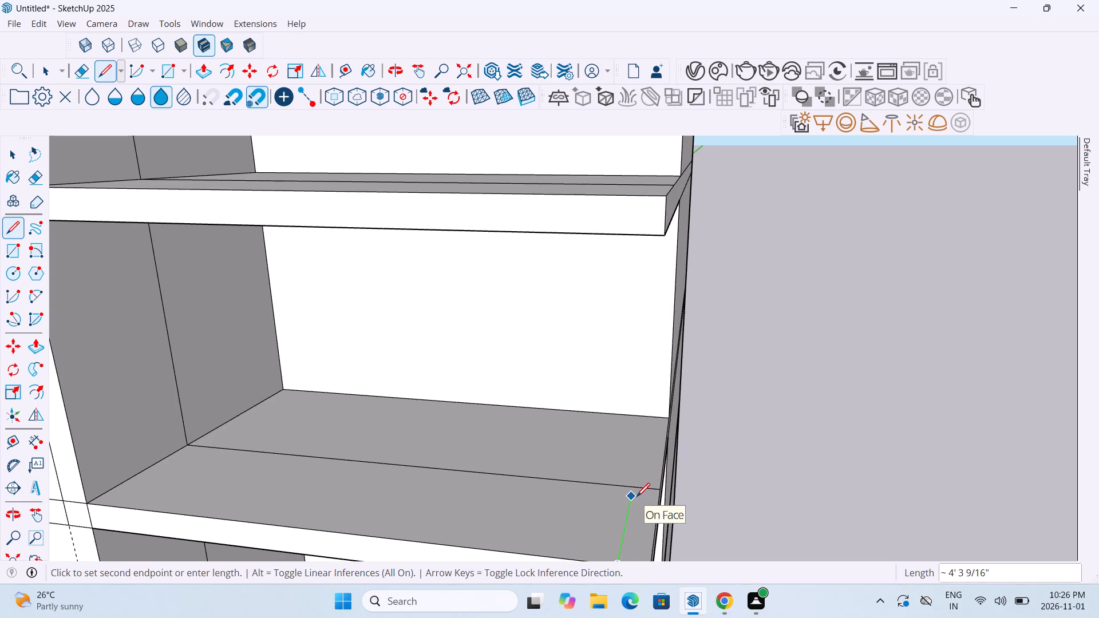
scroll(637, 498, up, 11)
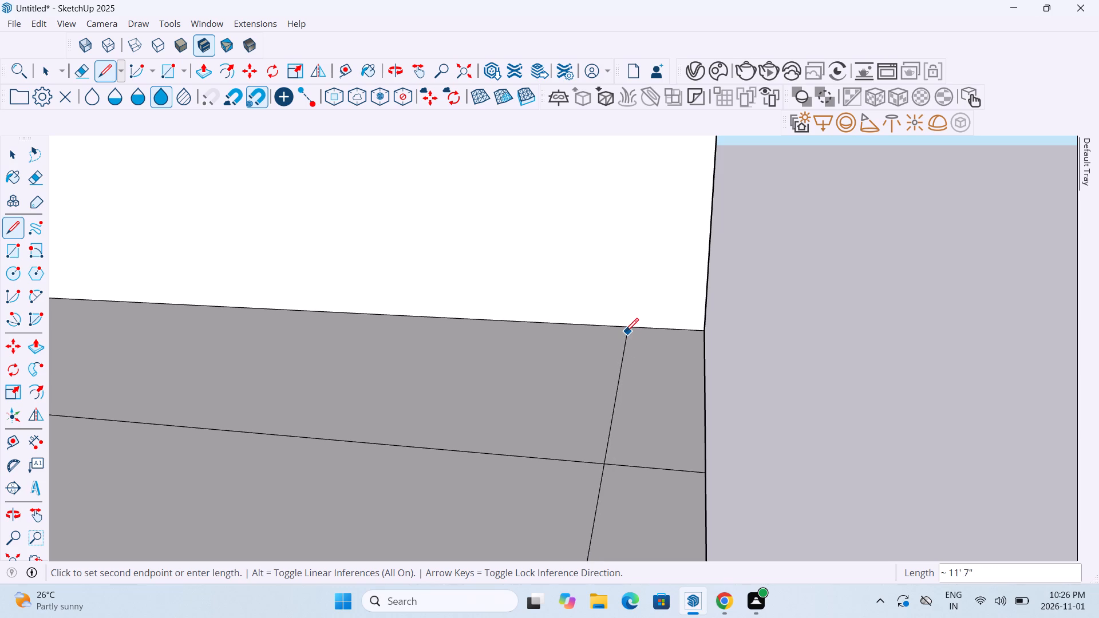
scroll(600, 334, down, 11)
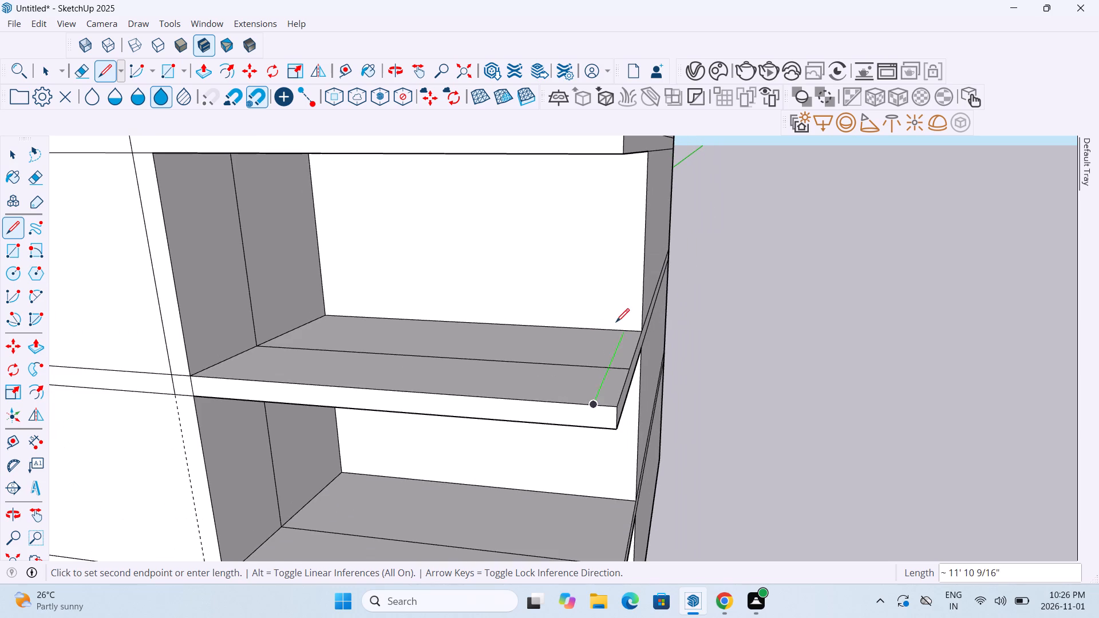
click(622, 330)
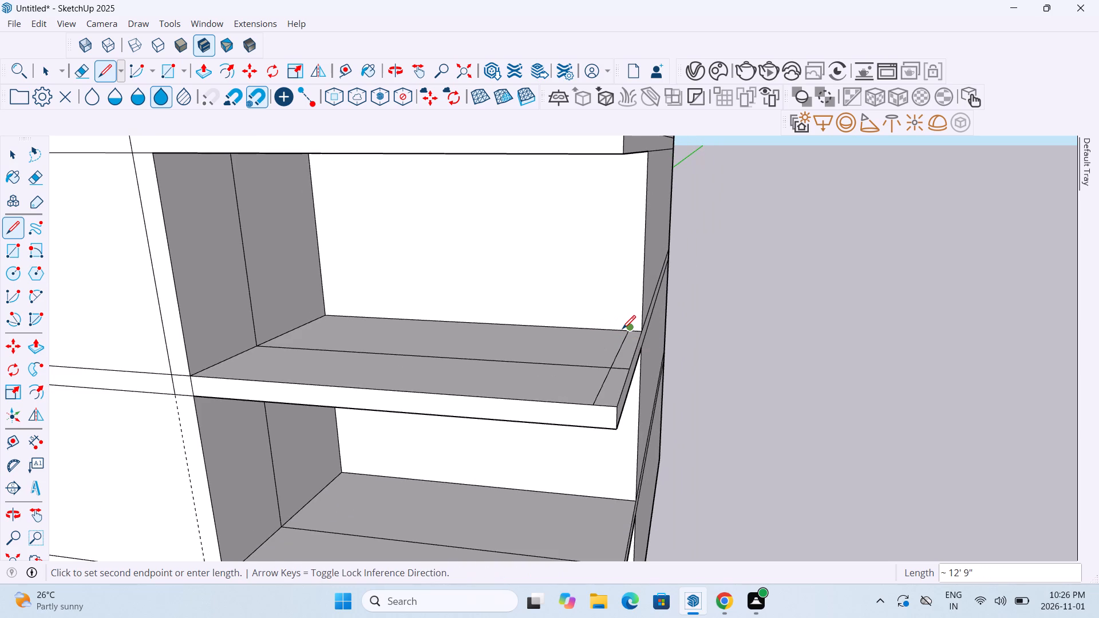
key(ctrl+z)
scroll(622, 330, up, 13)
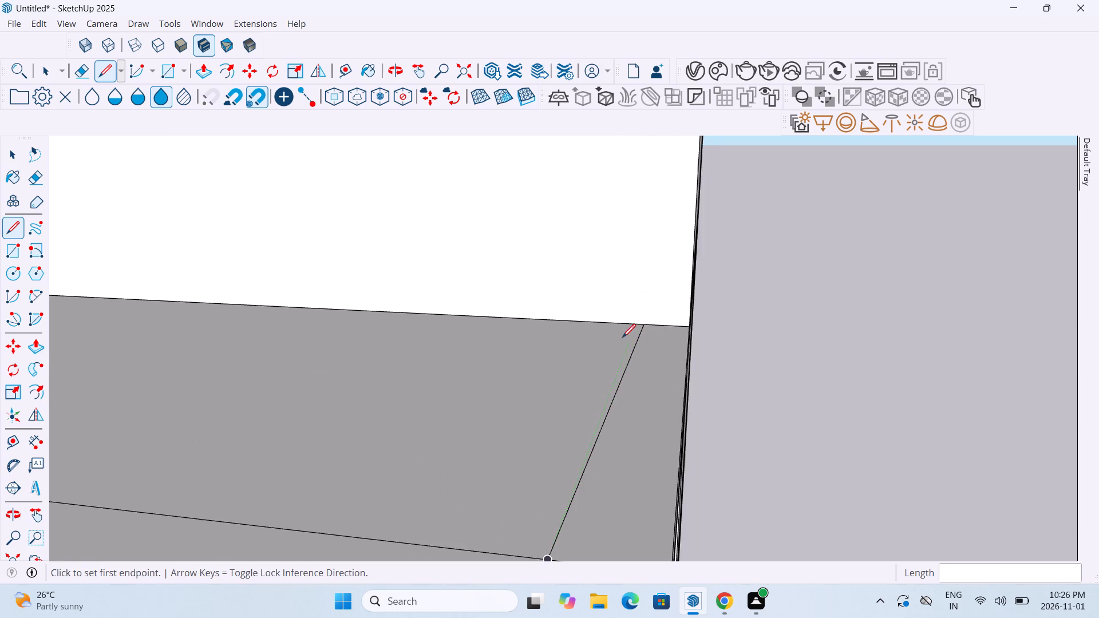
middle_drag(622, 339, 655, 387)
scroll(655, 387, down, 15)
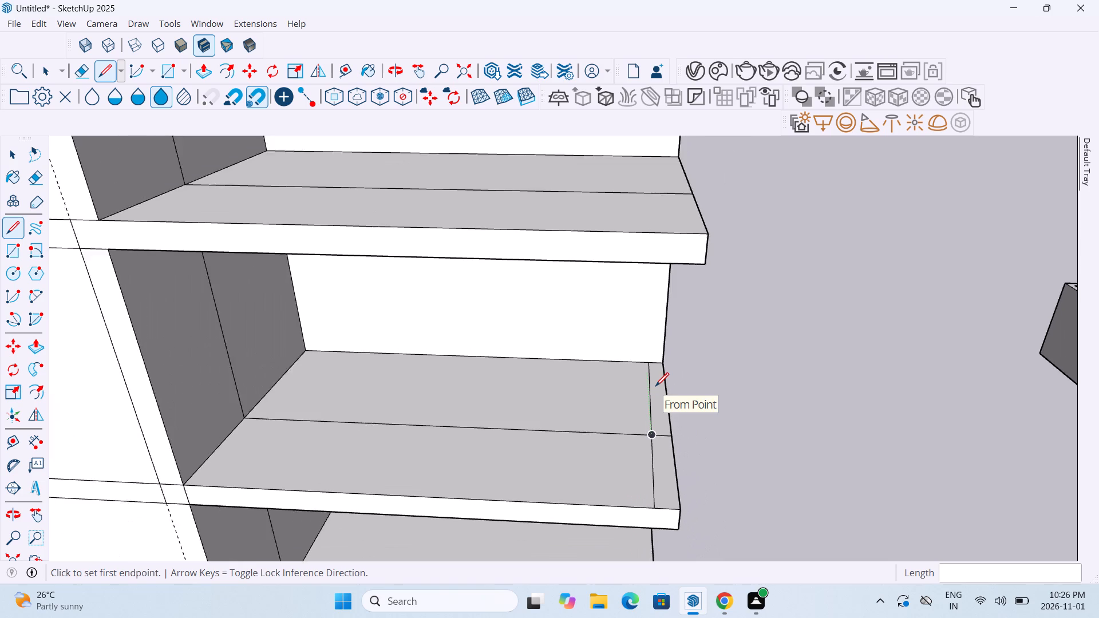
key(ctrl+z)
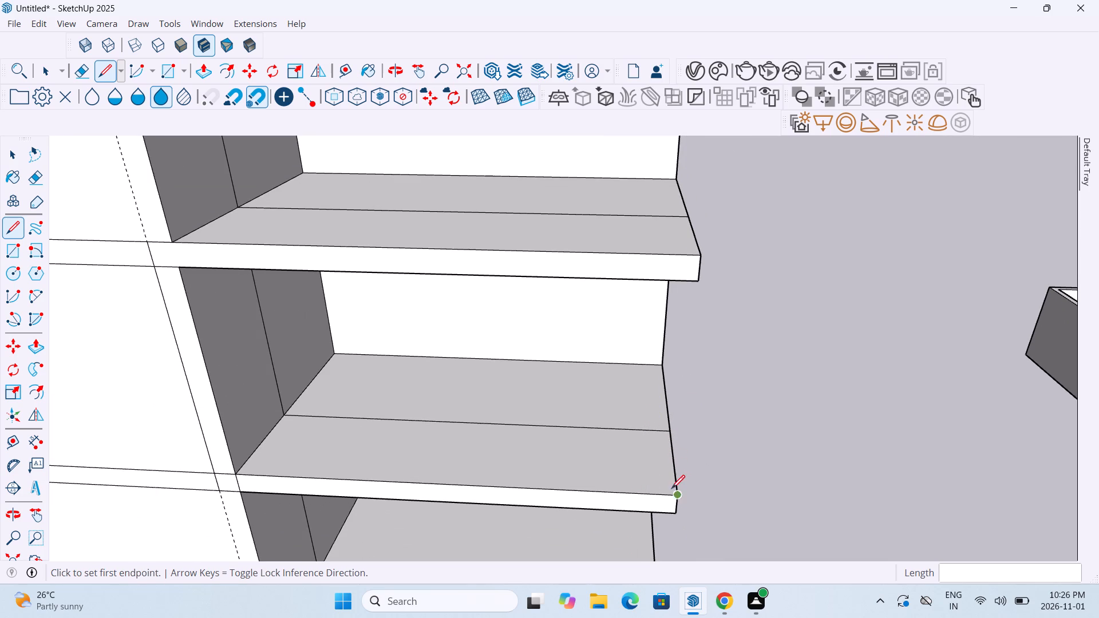
Draw a 12' line across the third balcony slab's top face, from the 1' mark back to the rear wall.
click(654, 497)
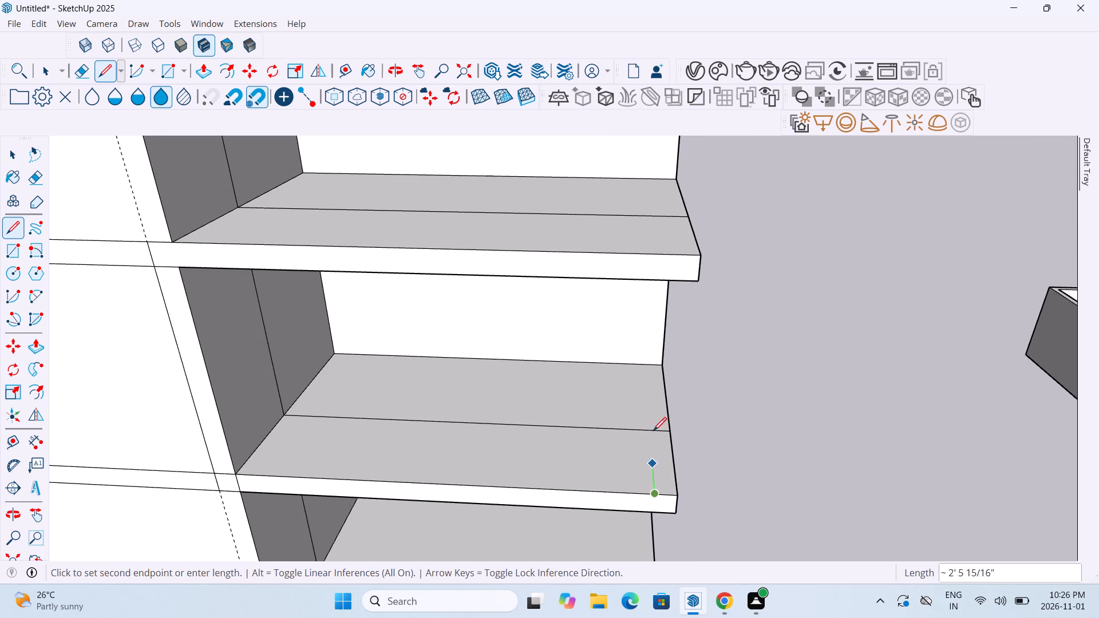
click(647, 366)
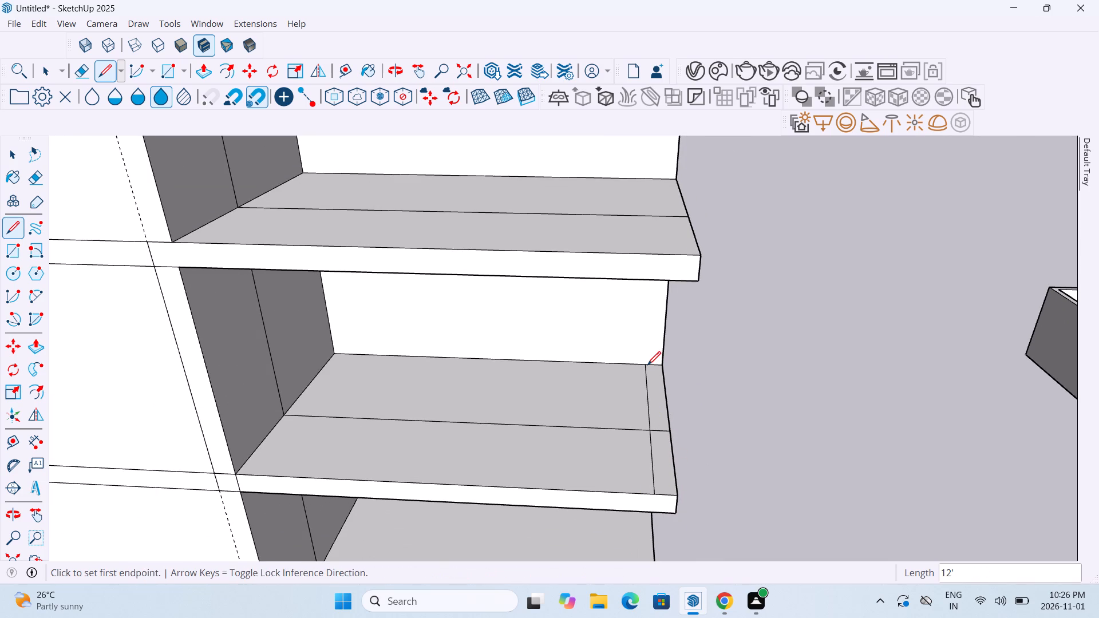
Draw a 10' vertical line up the rear wall, from the end of the 12' line to the slab above.
middle_drag(647, 366, 643, 298)
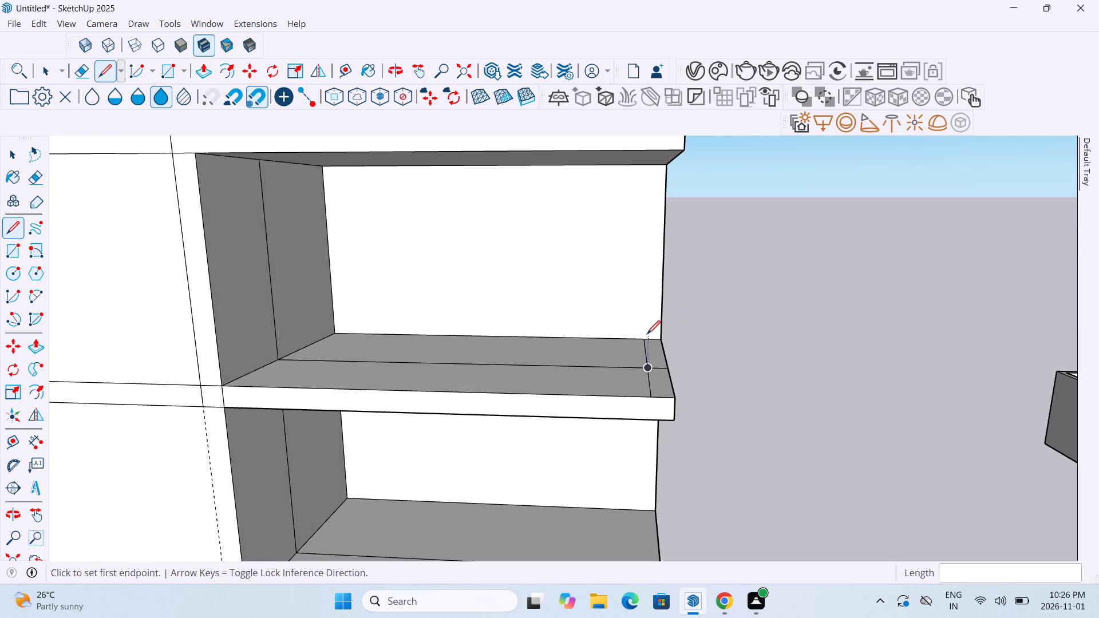
click(645, 338)
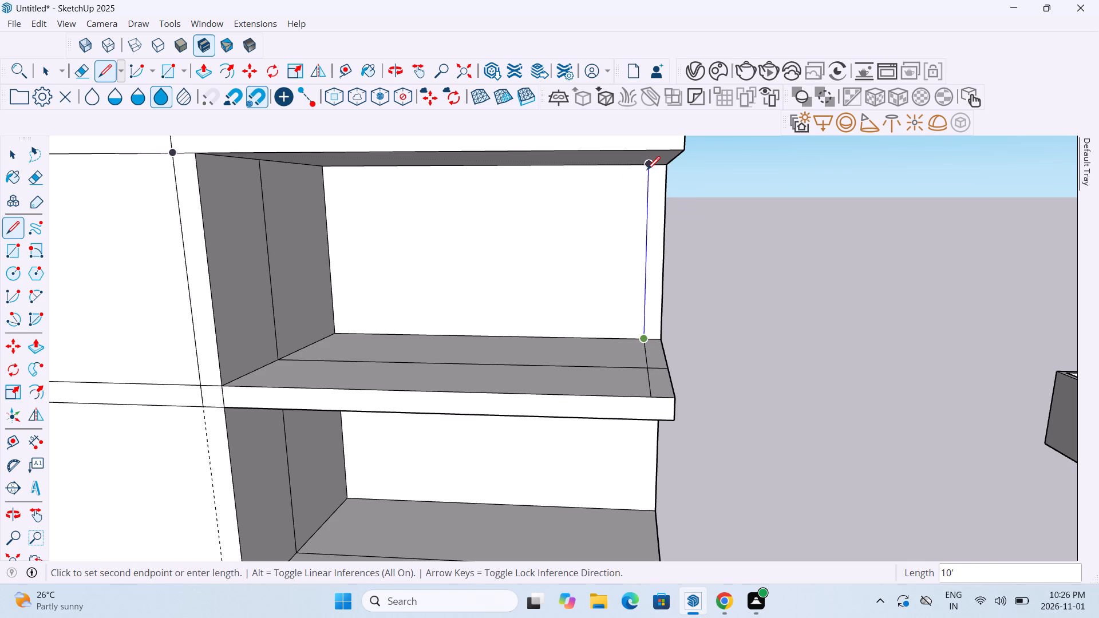
click(647, 170)
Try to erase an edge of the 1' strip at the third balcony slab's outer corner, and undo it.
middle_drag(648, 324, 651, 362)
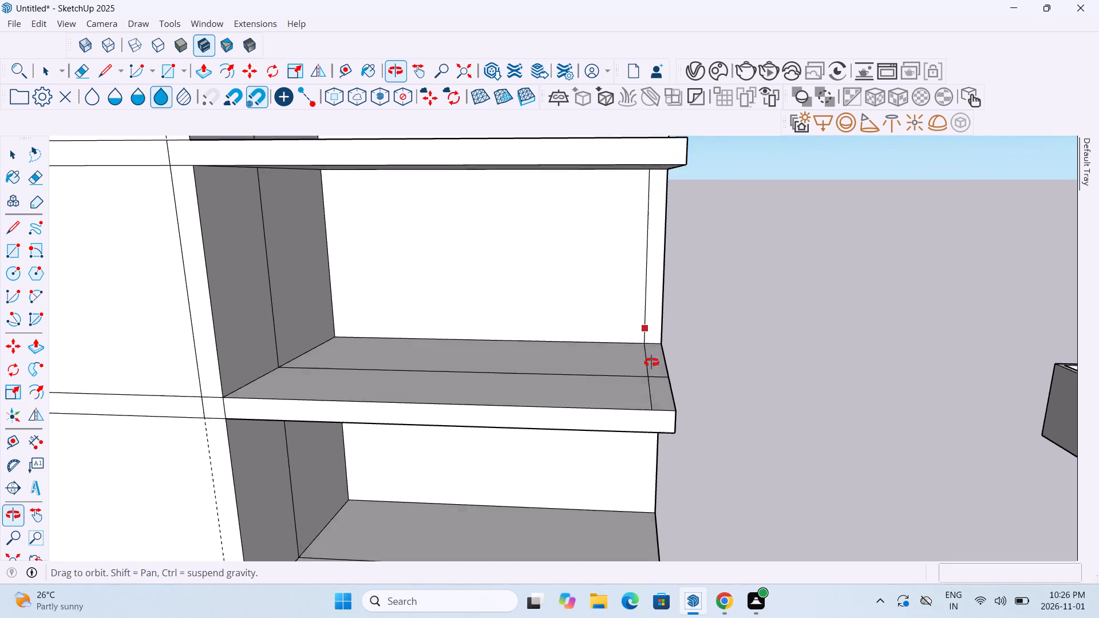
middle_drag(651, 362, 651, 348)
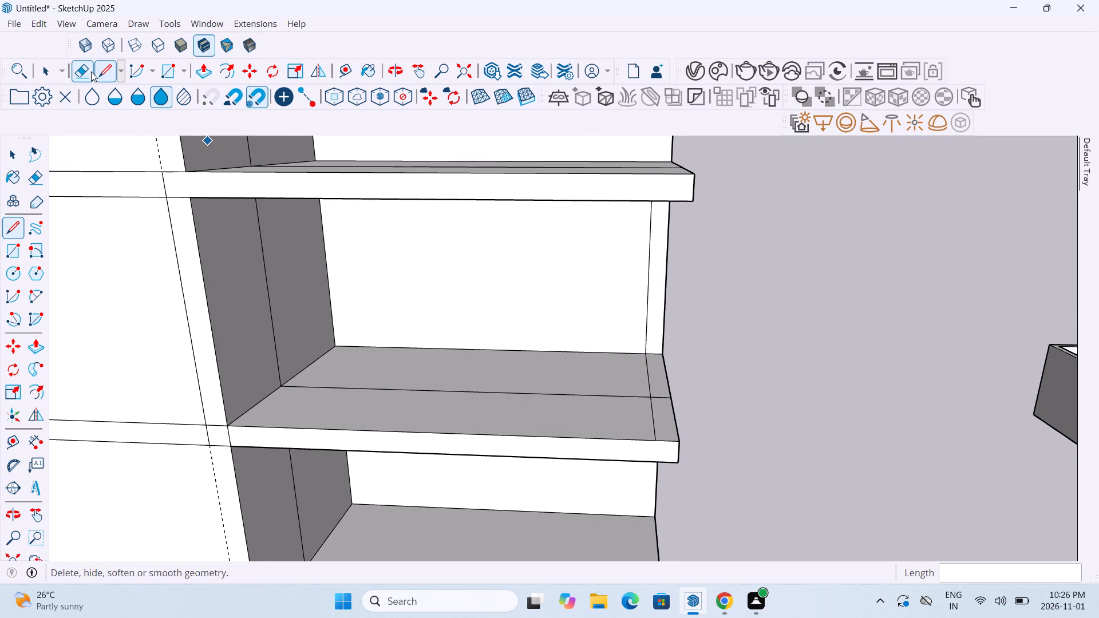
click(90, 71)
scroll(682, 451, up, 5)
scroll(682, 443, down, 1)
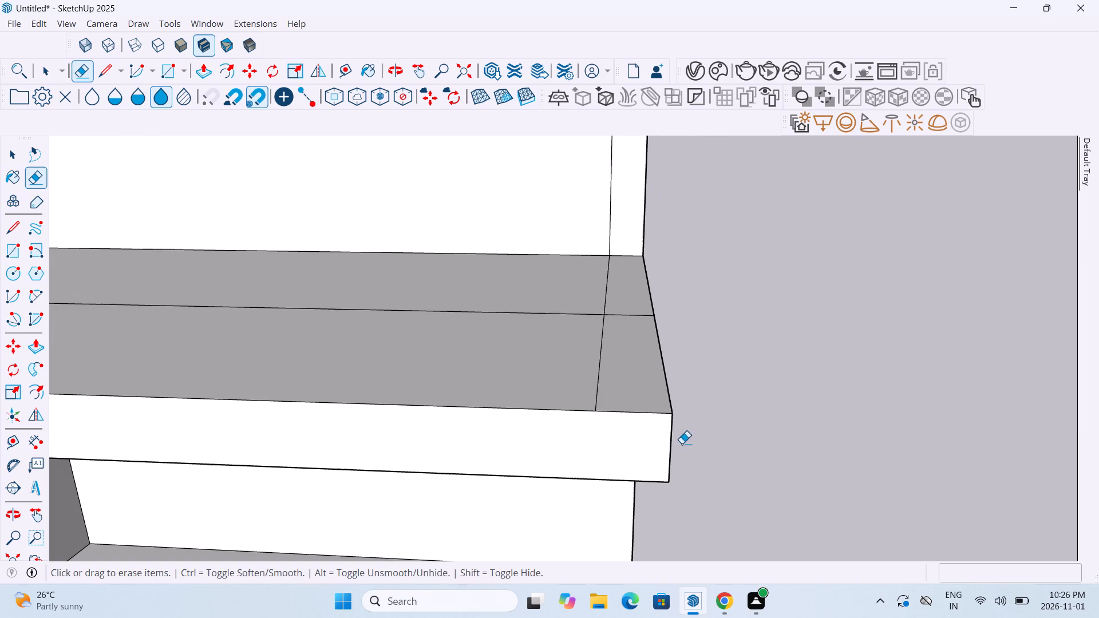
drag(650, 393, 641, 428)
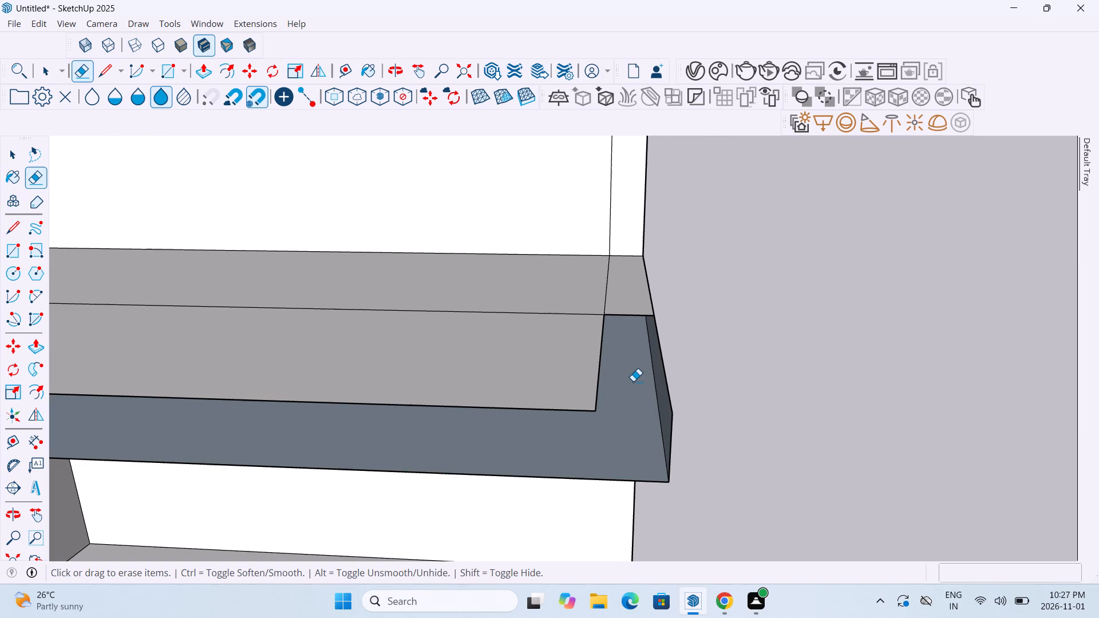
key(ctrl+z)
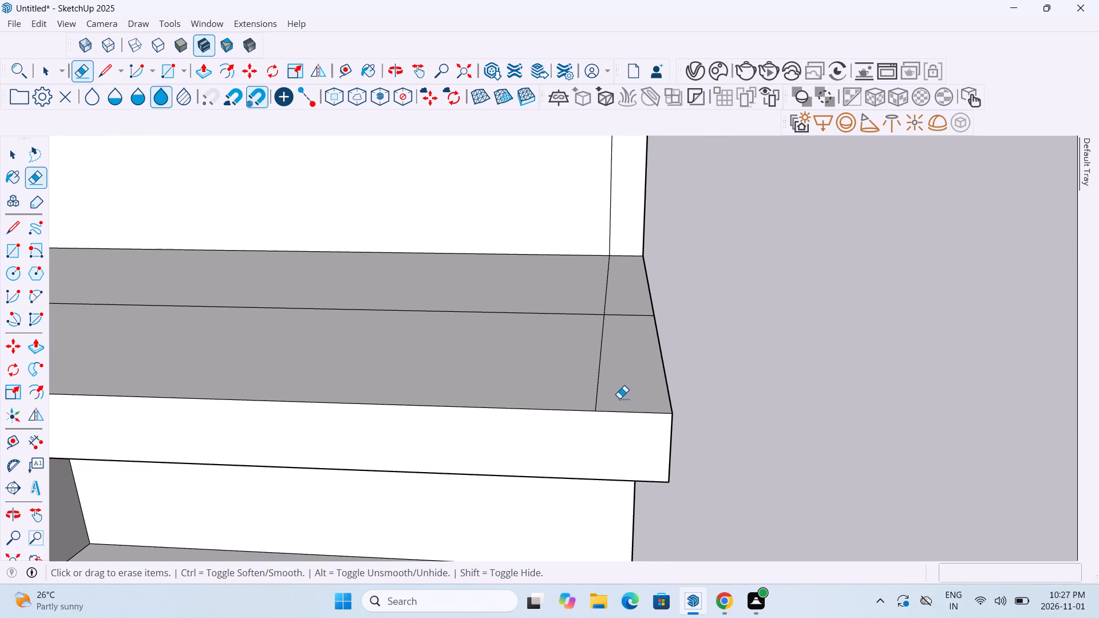
Erase the short line segment crossing the 1' strip on the third balcony slab's top face.
middle_drag(618, 407, 615, 503)
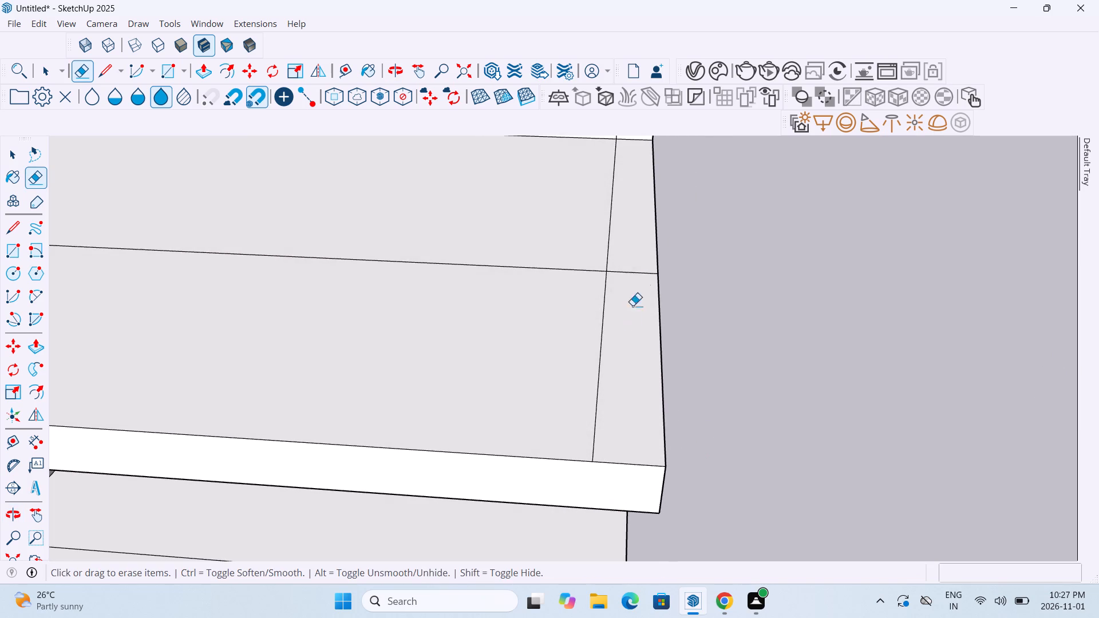
drag(631, 262, 621, 297)
scroll(621, 297, down, 6)
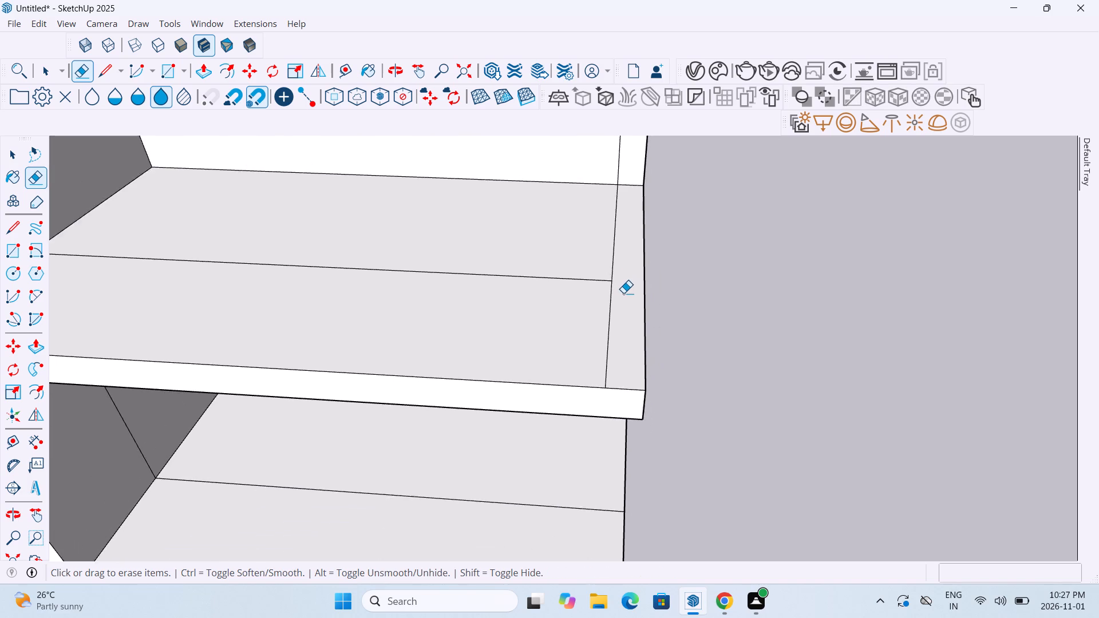
scroll(623, 293, down, 11)
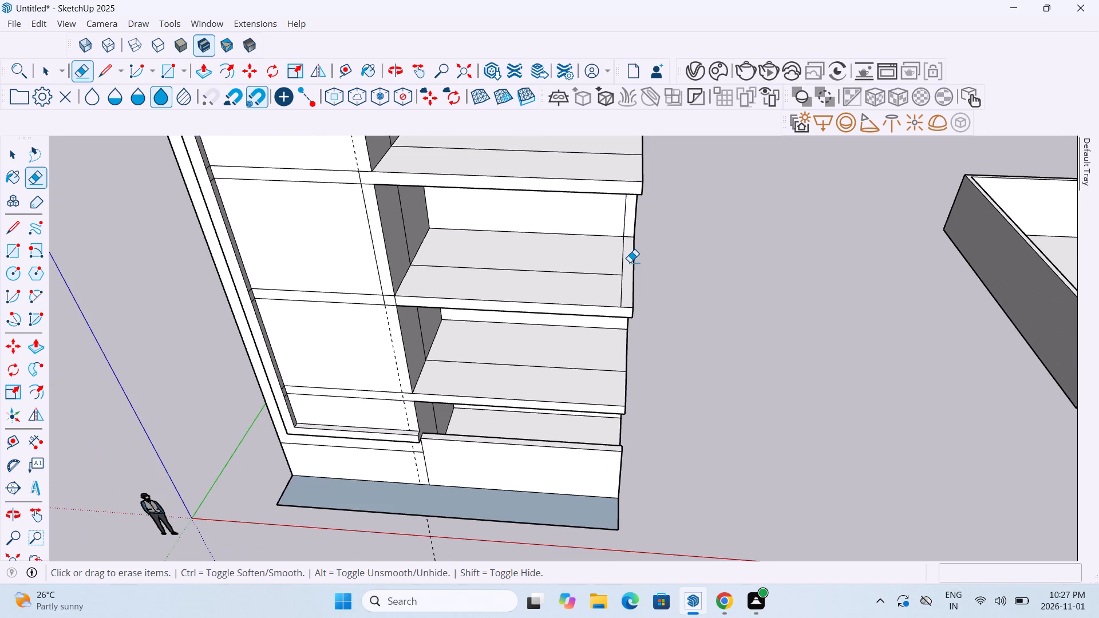
key(Escape)
key(Escape)
Push/Pull the 1' strip on the rear wall outward 12' to the third balcony slab's front edge.
scroll(631, 217, up, 8)
scroll(634, 221, down, 1)
scroll(634, 221, up, 1)
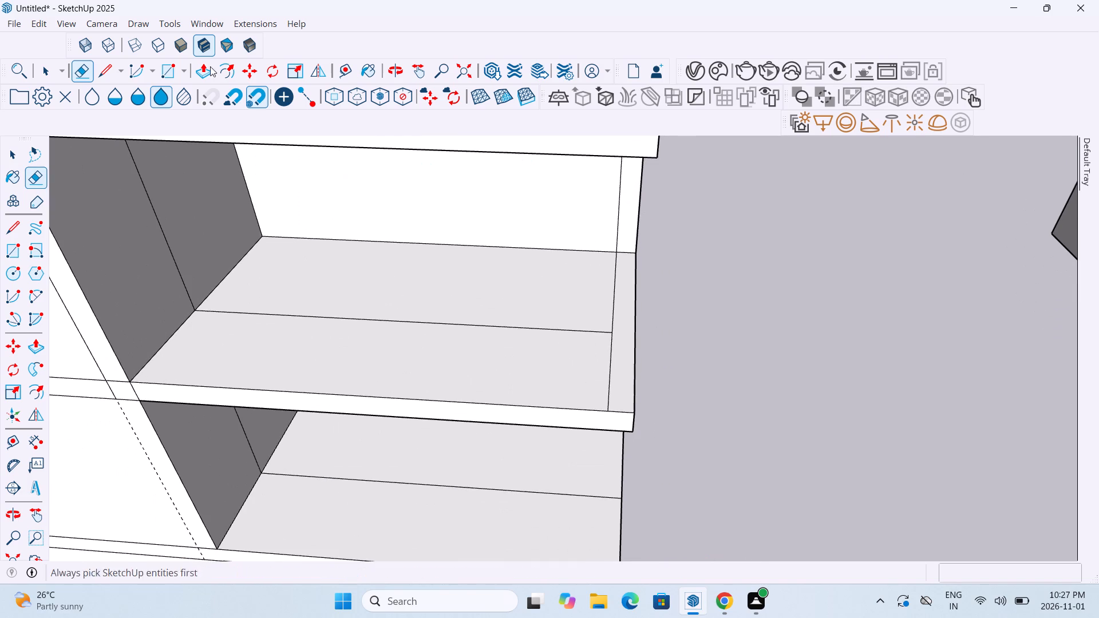
click(204, 72)
click(628, 210)
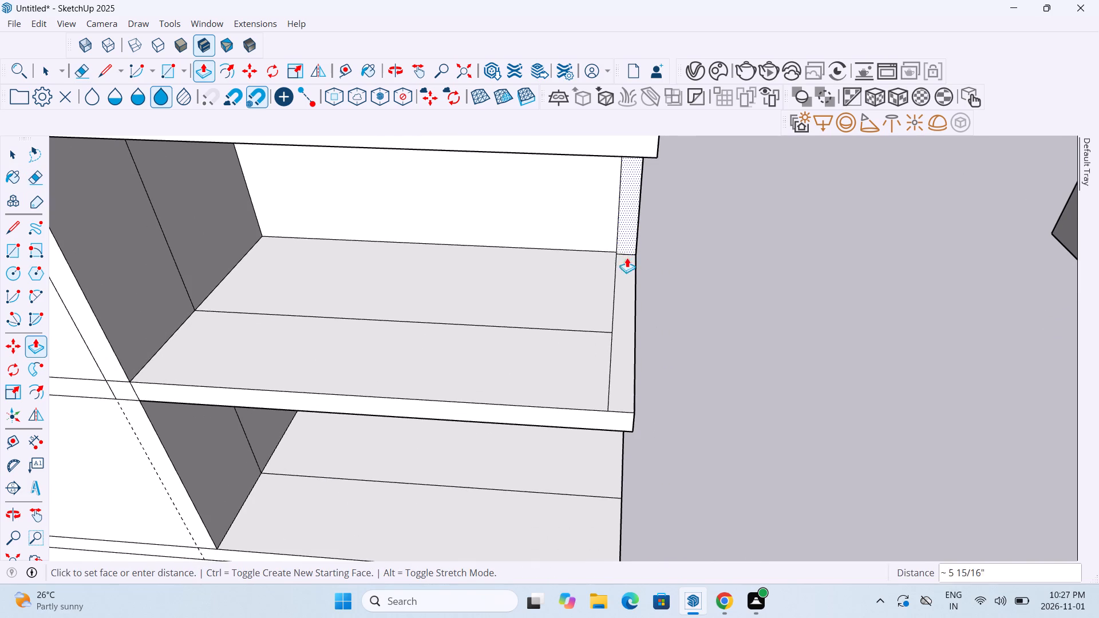
scroll(623, 342, down, 7)
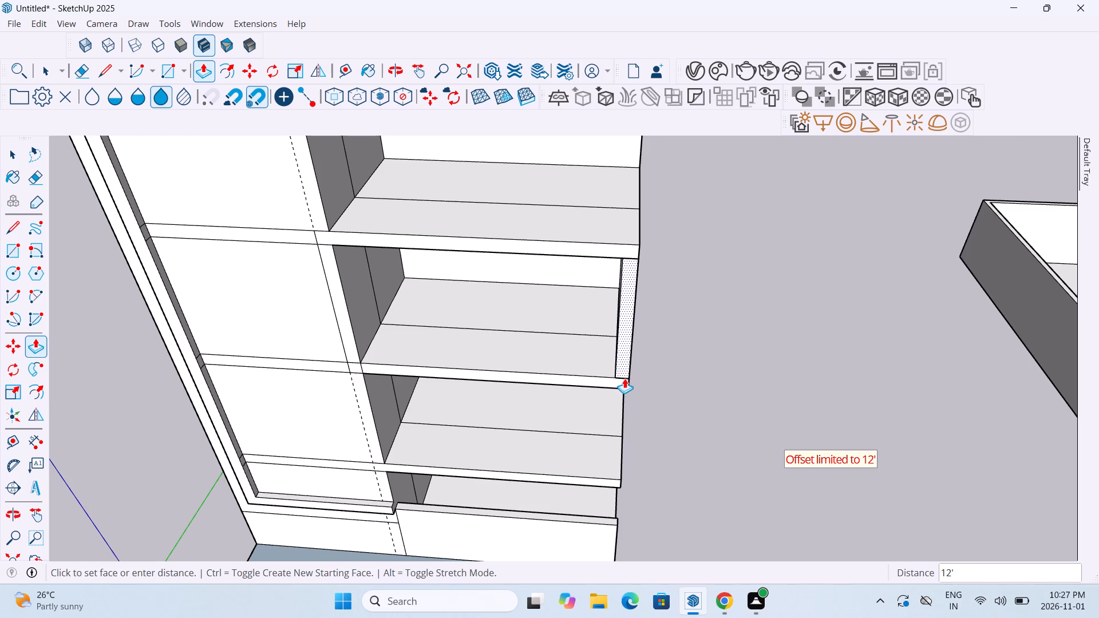
scroll(624, 375, up, 13)
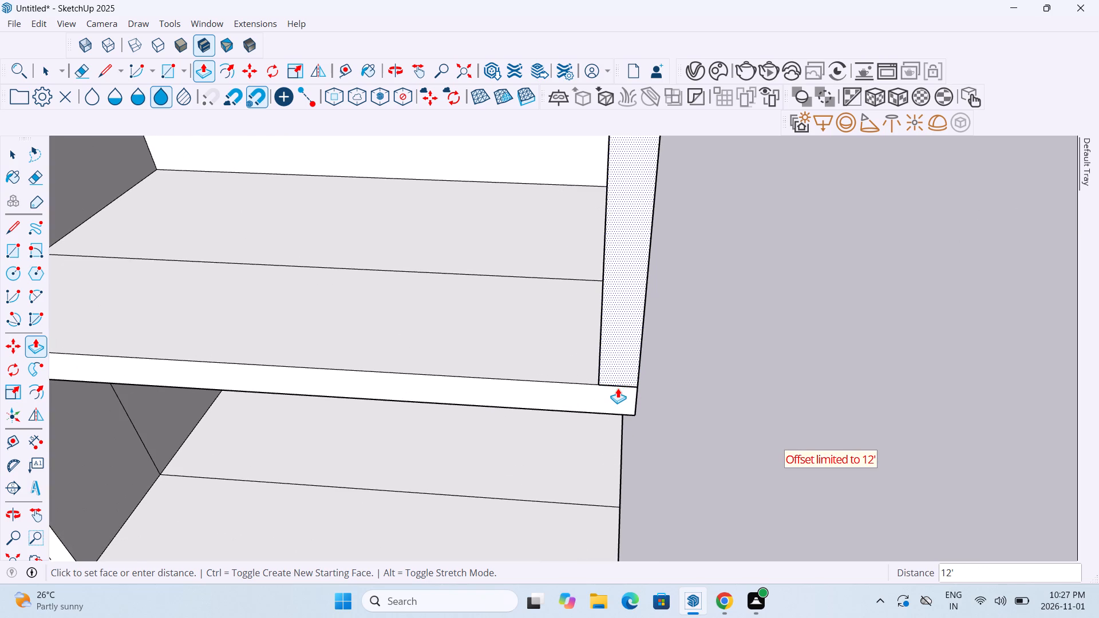
click(618, 388)
Erase the seam between the new side wall's front face and the third balcony slab's front face.
scroll(618, 388, up, 14)
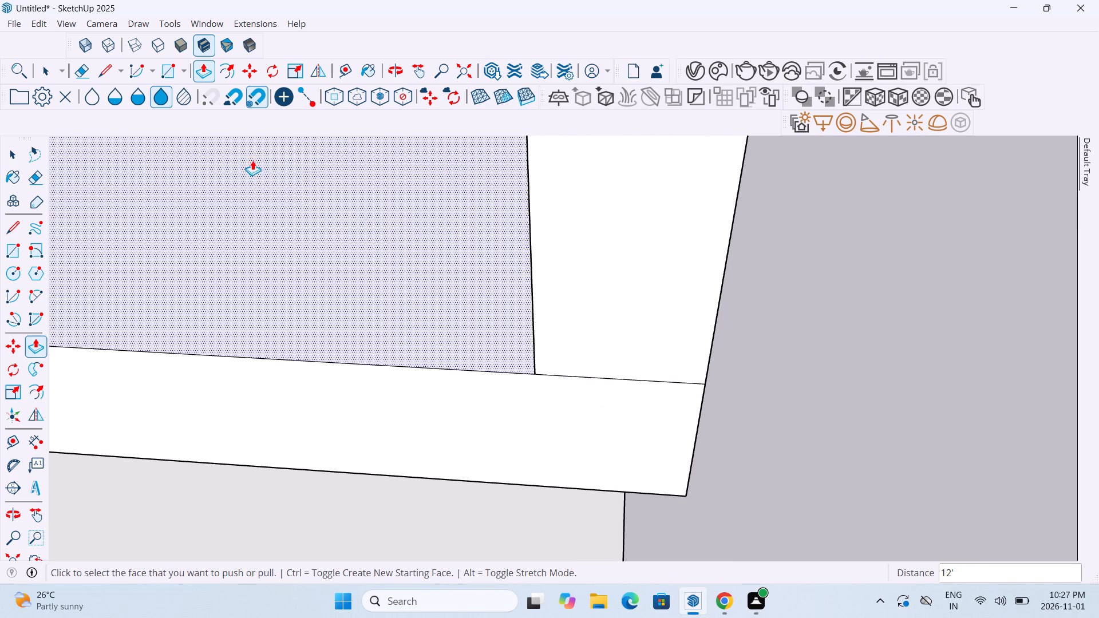
click(80, 72)
drag(552, 350, 555, 363)
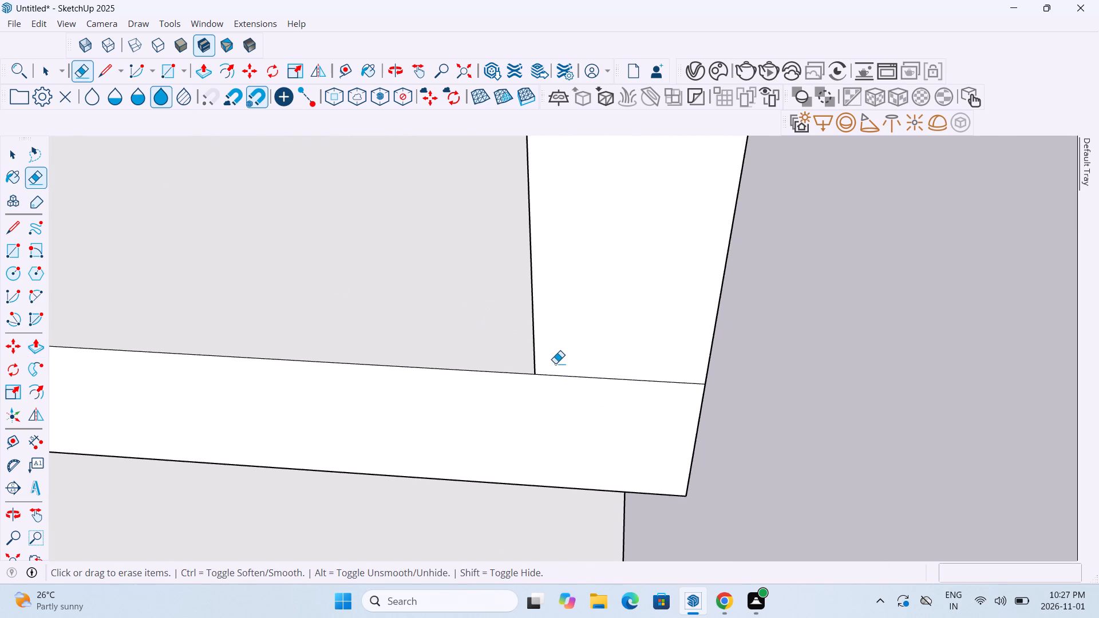
drag(555, 363, 558, 382)
scroll(558, 382, down, 16)
scroll(560, 381, up, 1)
scroll(561, 382, down, 3)
scroll(563, 385, up, 1)
scroll(563, 385, down, 12)
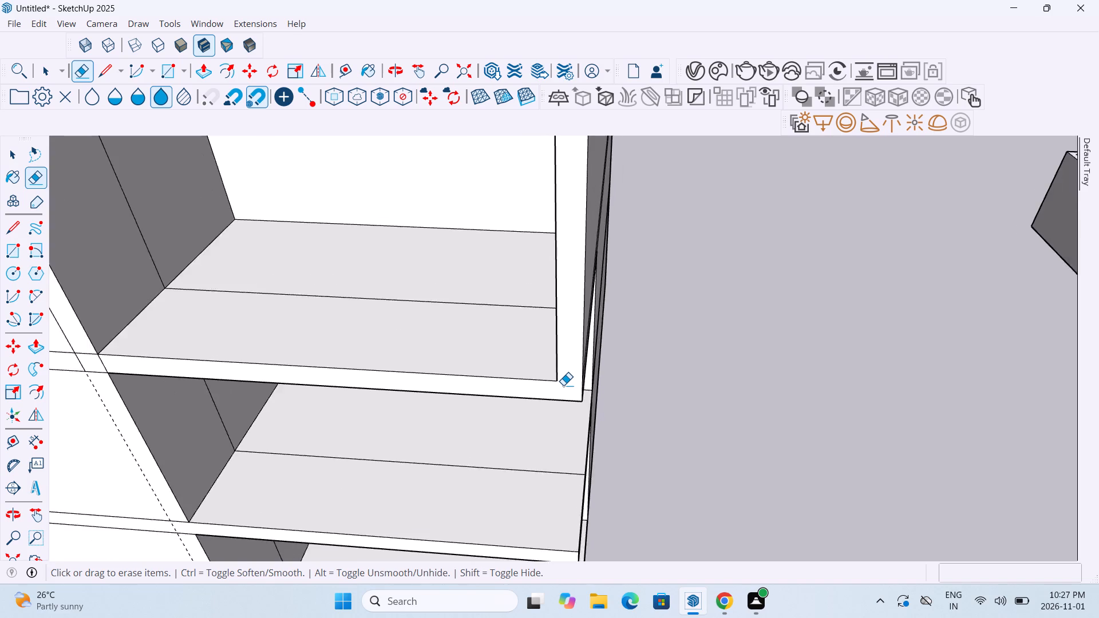
Erase the seam between the new side wall's front face and the front face of the slab above.
scroll(563, 385, down, 3)
scroll(564, 270, up, 13)
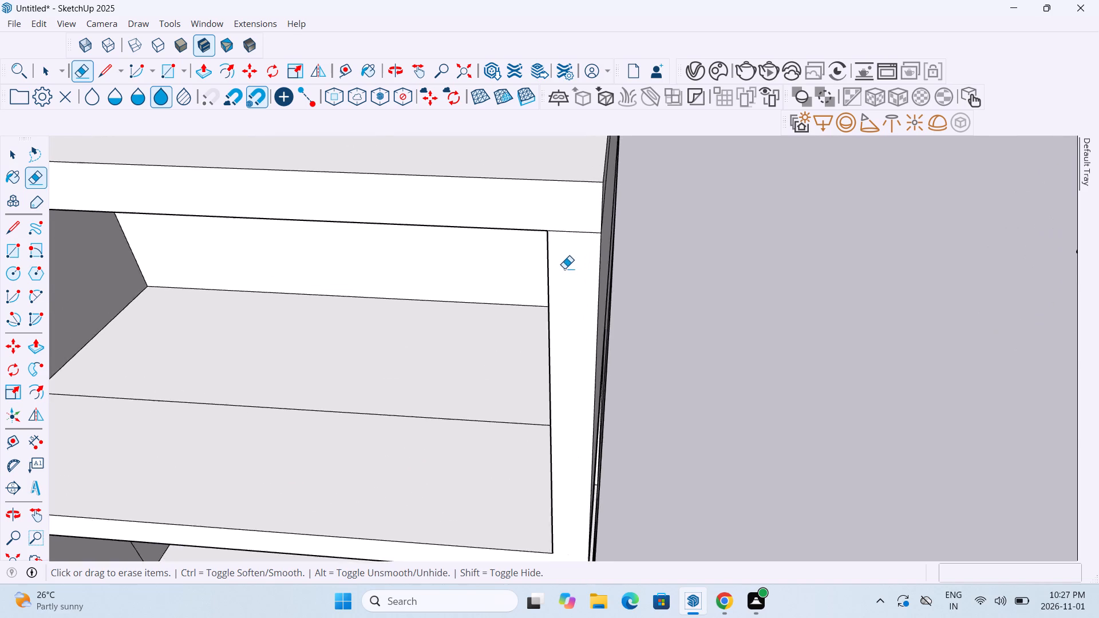
scroll(564, 268, up, 4)
drag(578, 195, 571, 249)
scroll(571, 250, down, 19)
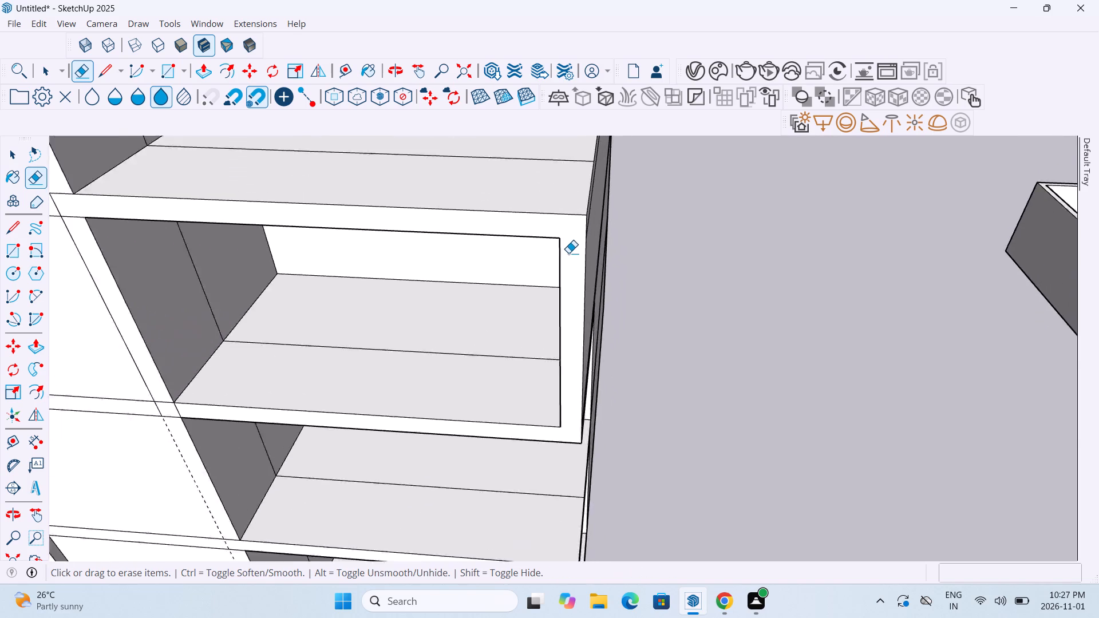
Erase the dividing lines where the upper slab's front face meets the 1' strip on the main wall.
scroll(568, 253, down, 2)
middle_drag(344, 315, 424, 296)
scroll(424, 296, down, 1)
scroll(240, 253, up, 4)
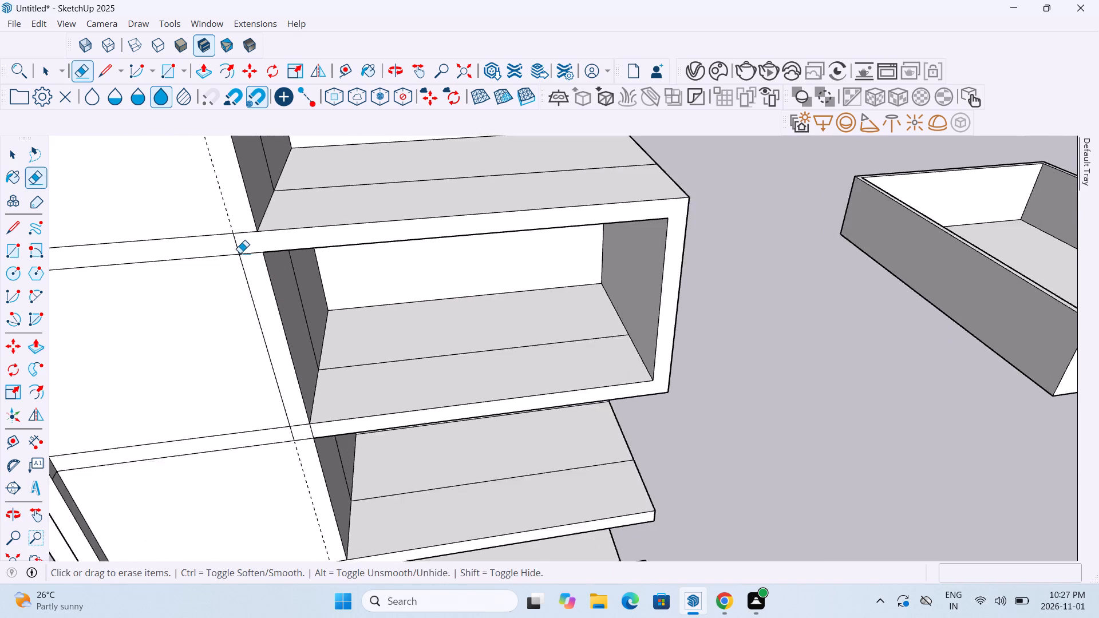
scroll(240, 253, up, 8)
drag(252, 241, 253, 282)
scroll(253, 282, down, 14)
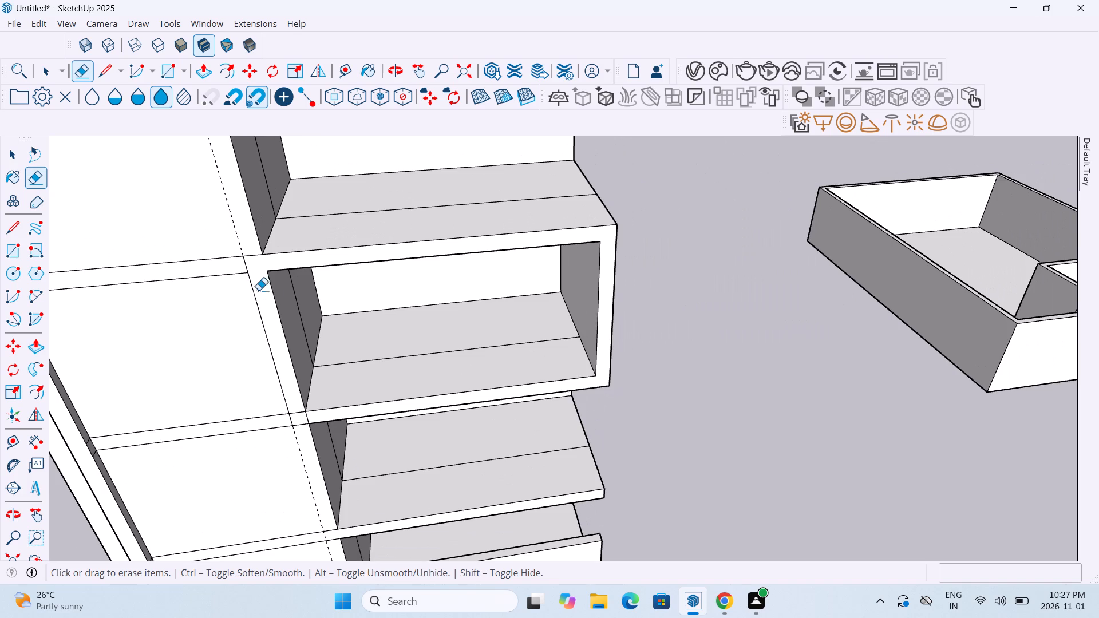
Erase the dividing lines where the third balcony slab's front face meets the 1' strip on the main wall.
scroll(311, 429, up, 13)
middle_drag(304, 417, 297, 346)
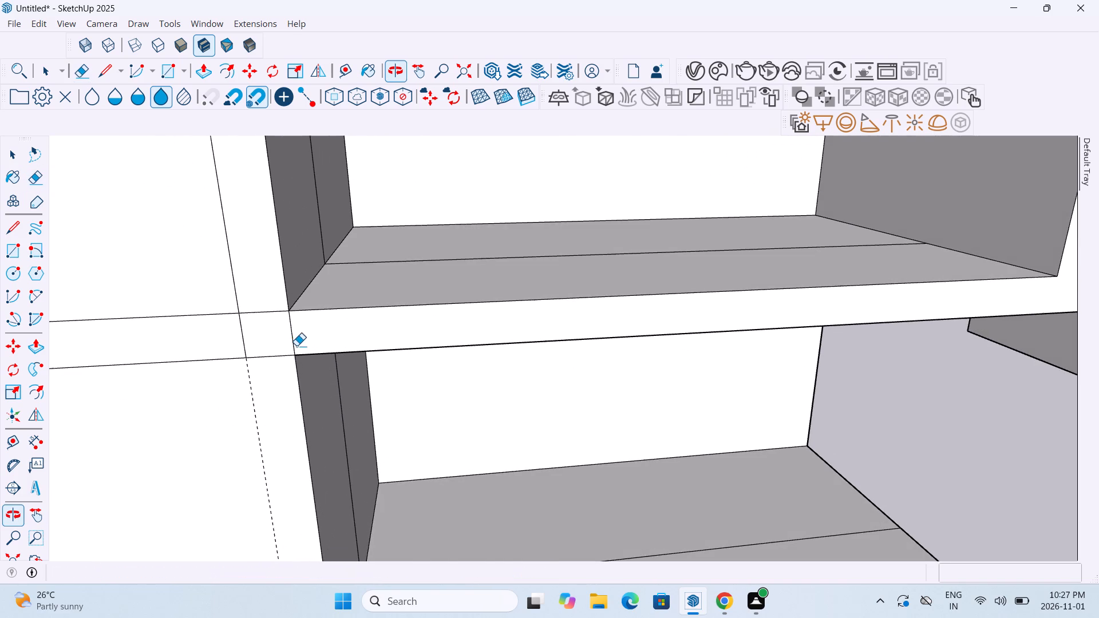
drag(274, 303, 267, 321)
drag(267, 326, 292, 327)
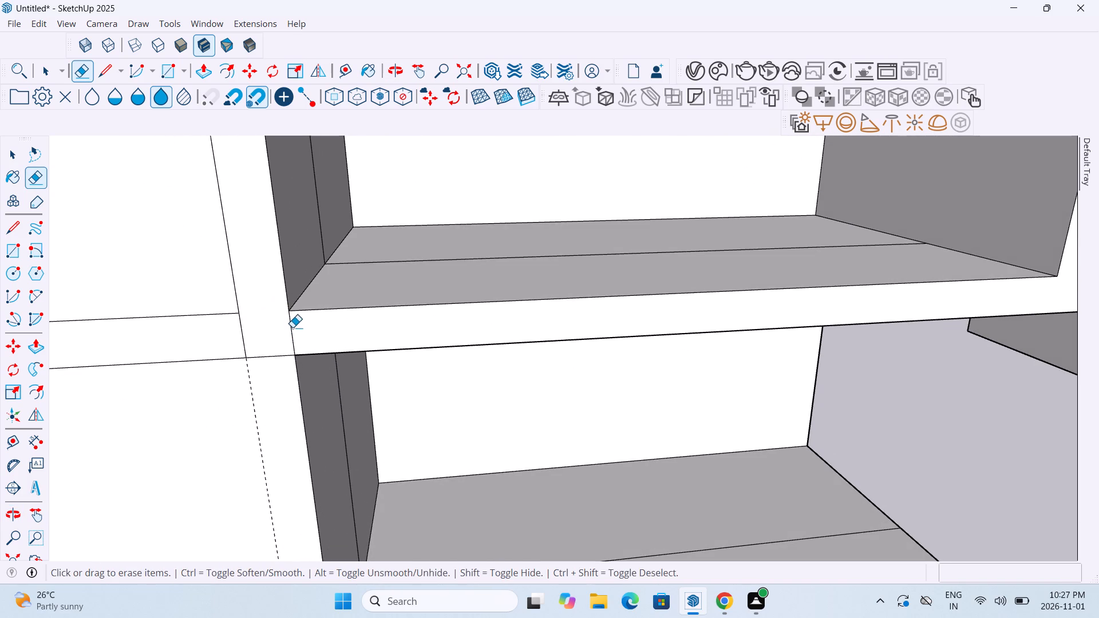
drag(292, 327, 295, 327)
scroll(296, 327, down, 13)
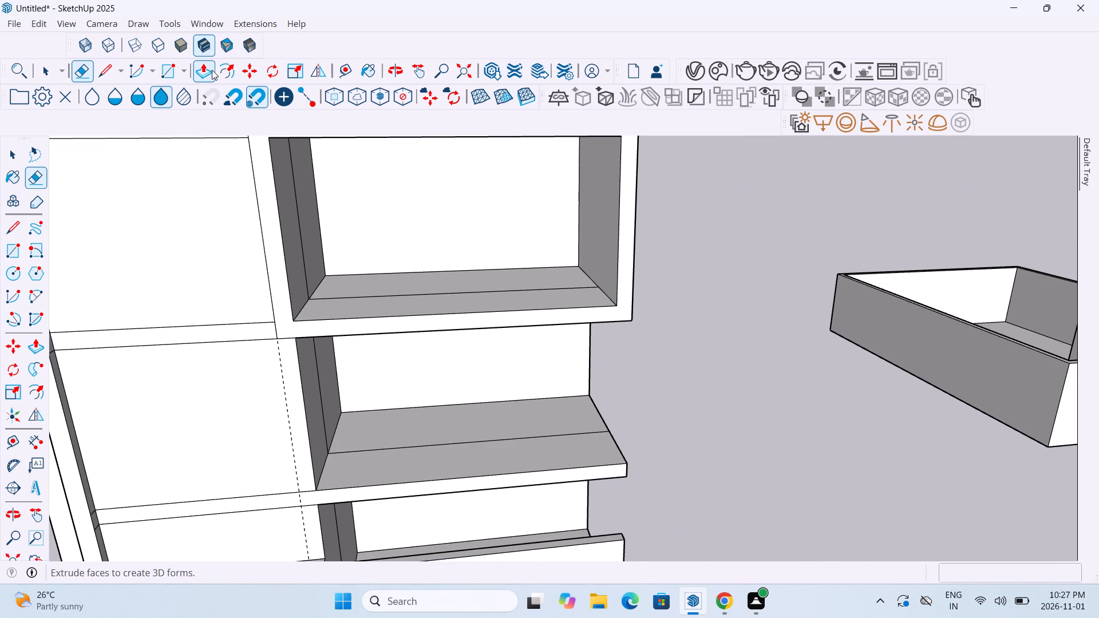
Push/Pull the joined rectangular frame face around the balcony outward by 2'.
click(209, 73)
click(626, 296)
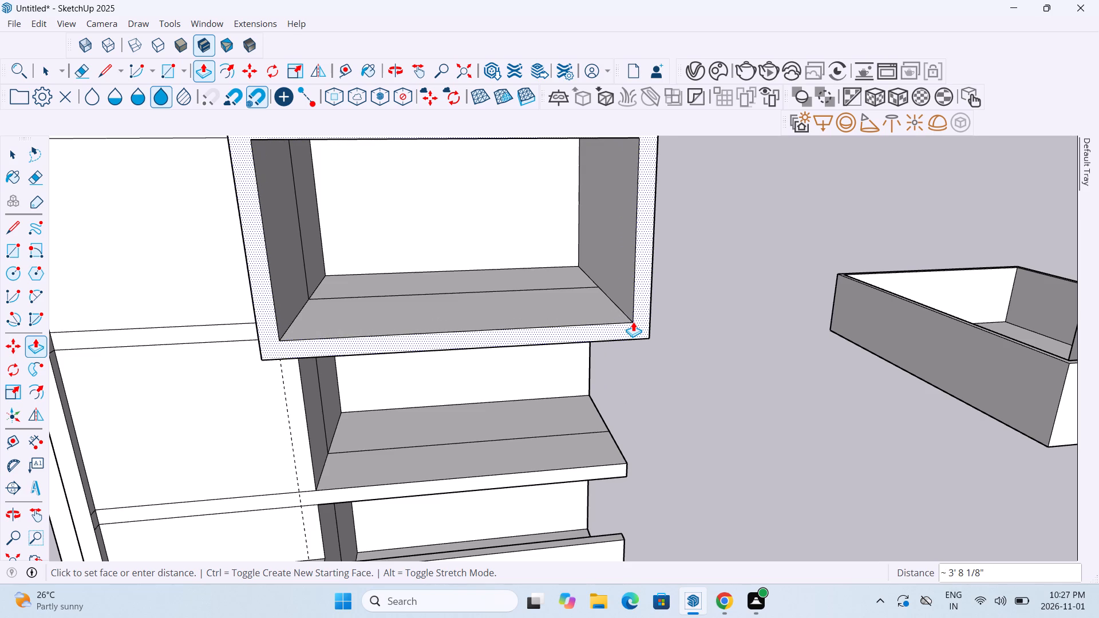
text(2')
key(Return)
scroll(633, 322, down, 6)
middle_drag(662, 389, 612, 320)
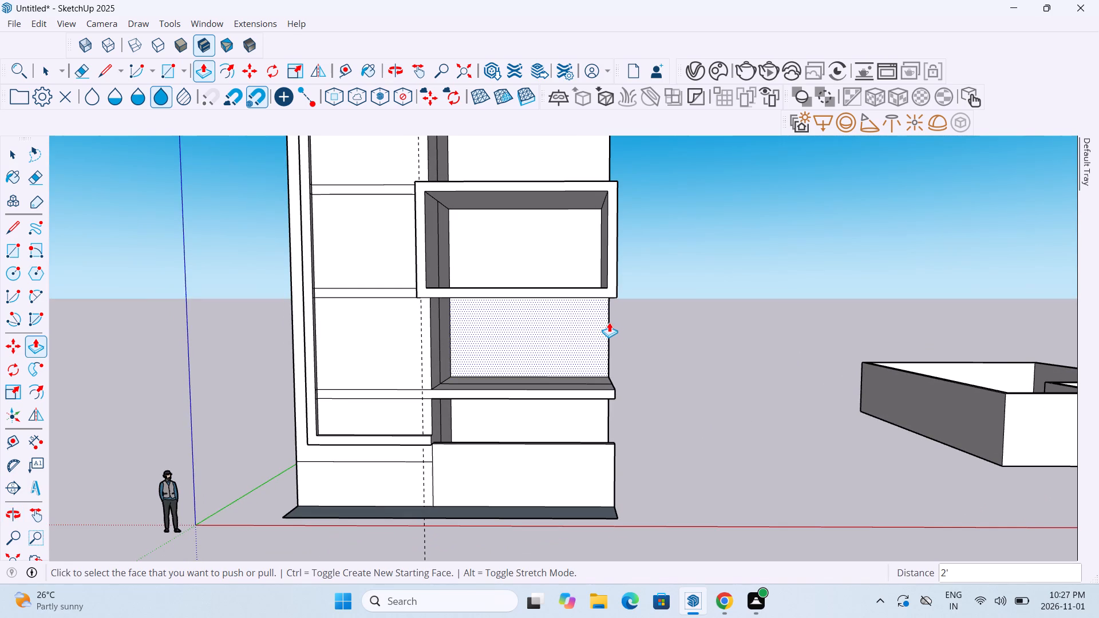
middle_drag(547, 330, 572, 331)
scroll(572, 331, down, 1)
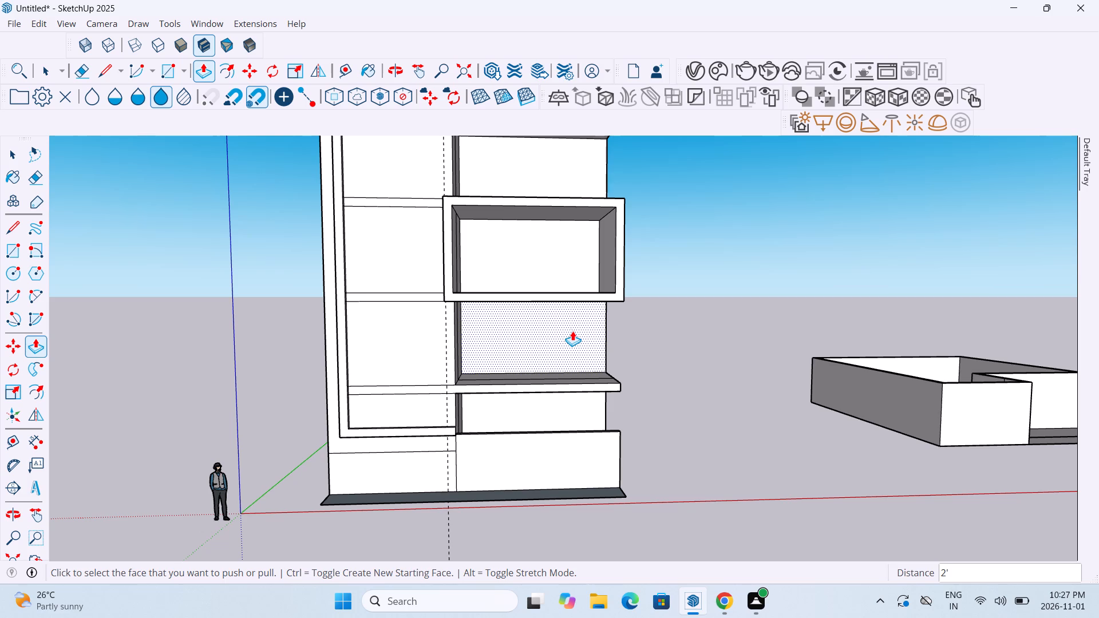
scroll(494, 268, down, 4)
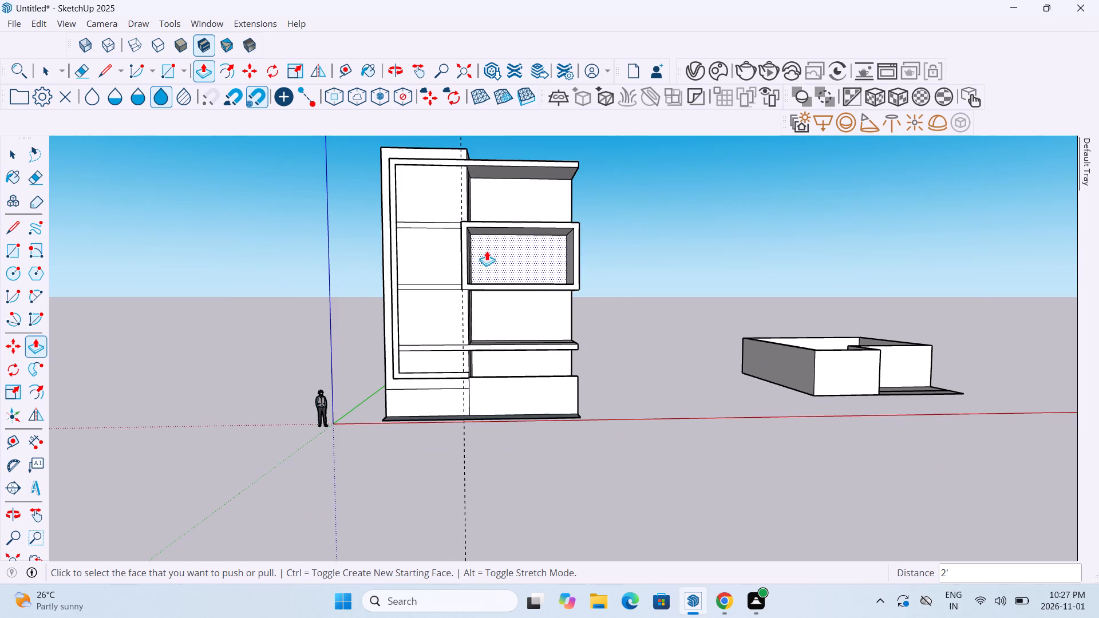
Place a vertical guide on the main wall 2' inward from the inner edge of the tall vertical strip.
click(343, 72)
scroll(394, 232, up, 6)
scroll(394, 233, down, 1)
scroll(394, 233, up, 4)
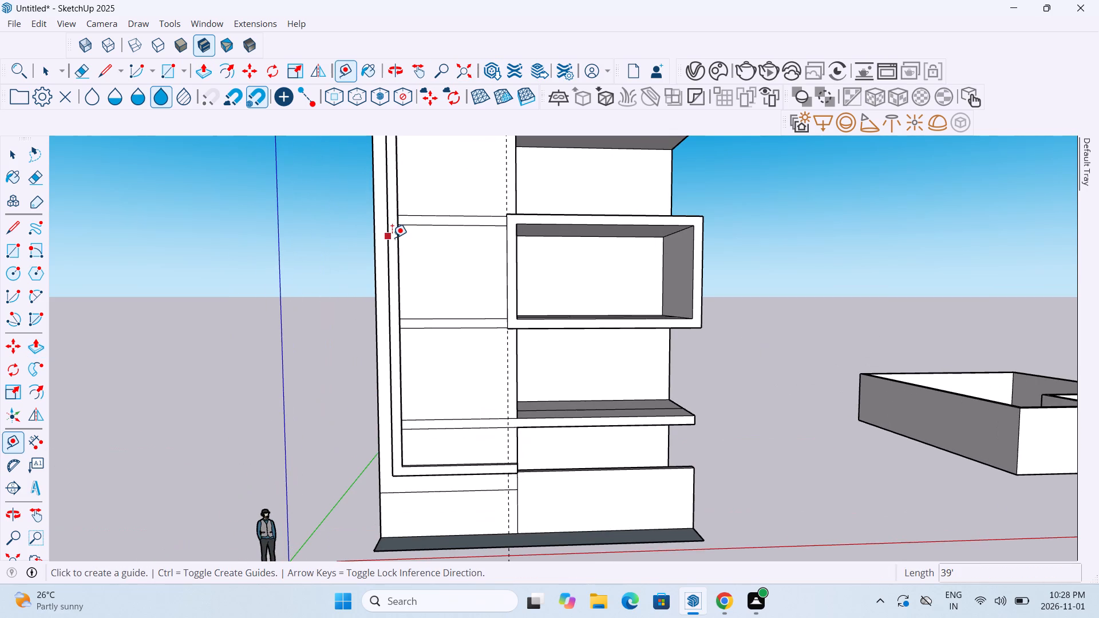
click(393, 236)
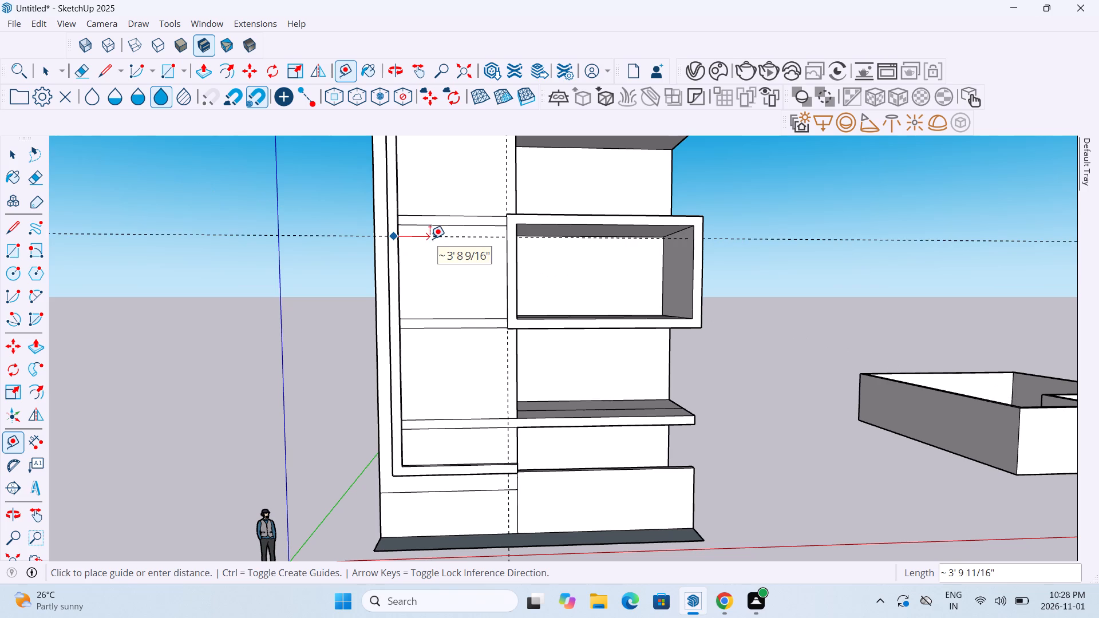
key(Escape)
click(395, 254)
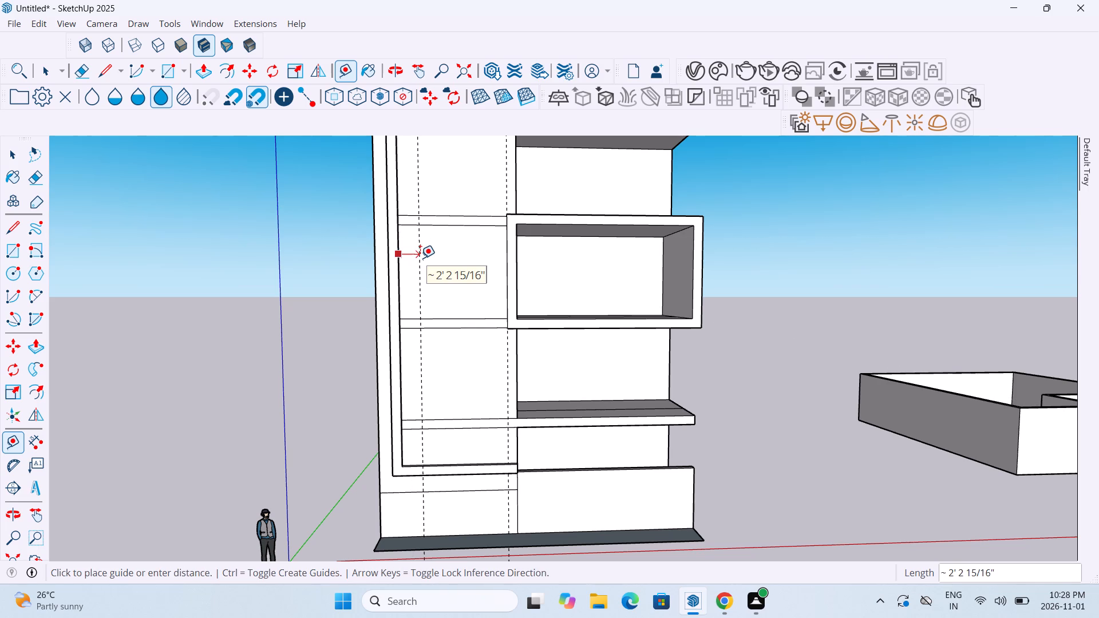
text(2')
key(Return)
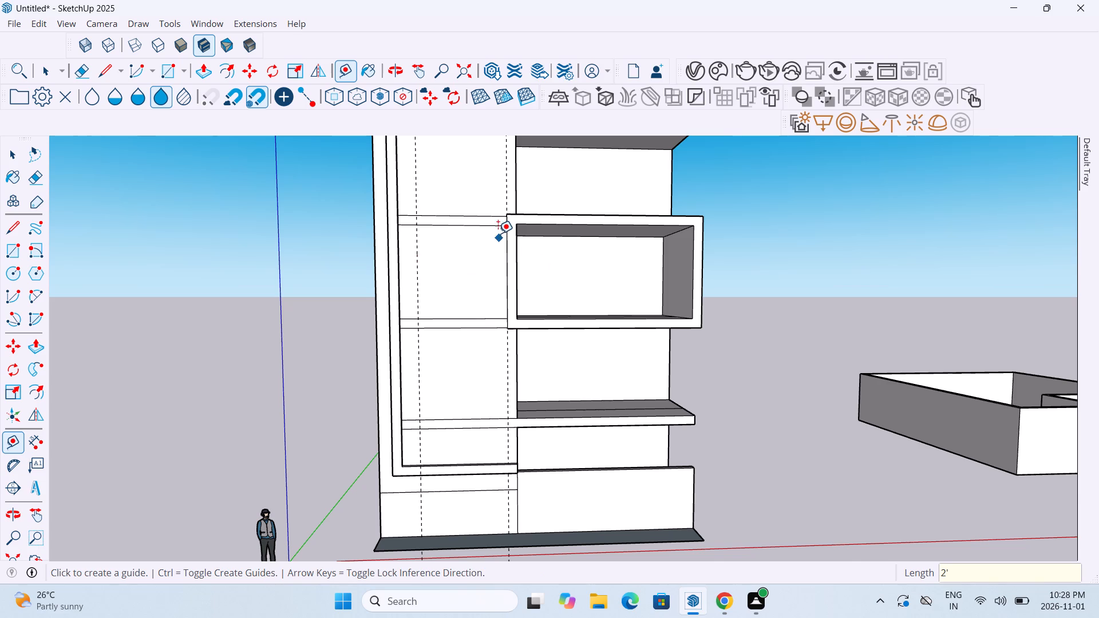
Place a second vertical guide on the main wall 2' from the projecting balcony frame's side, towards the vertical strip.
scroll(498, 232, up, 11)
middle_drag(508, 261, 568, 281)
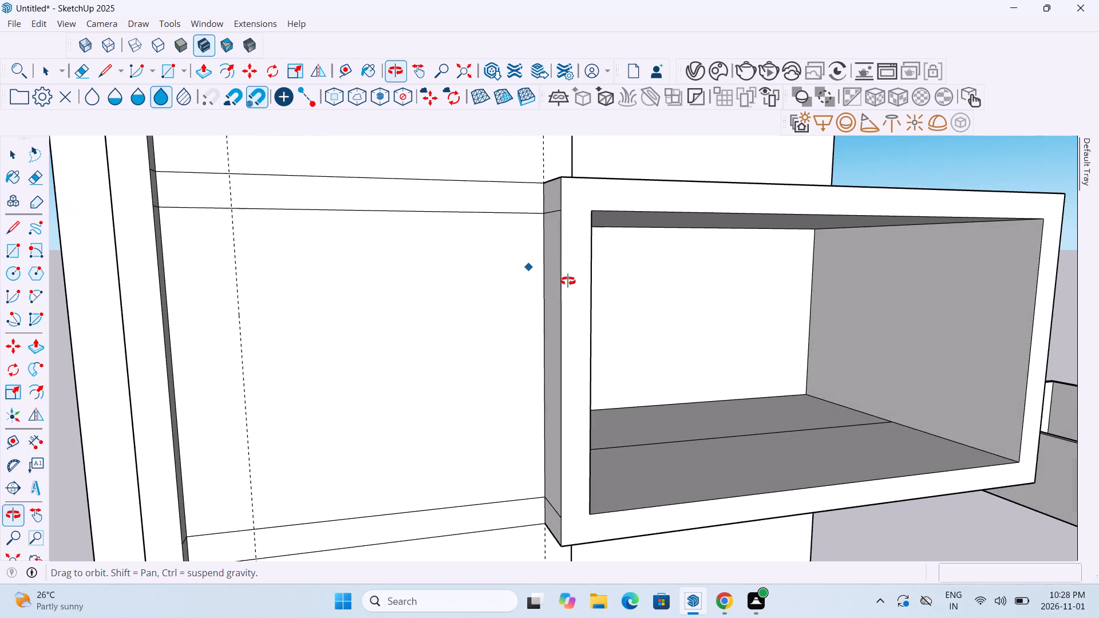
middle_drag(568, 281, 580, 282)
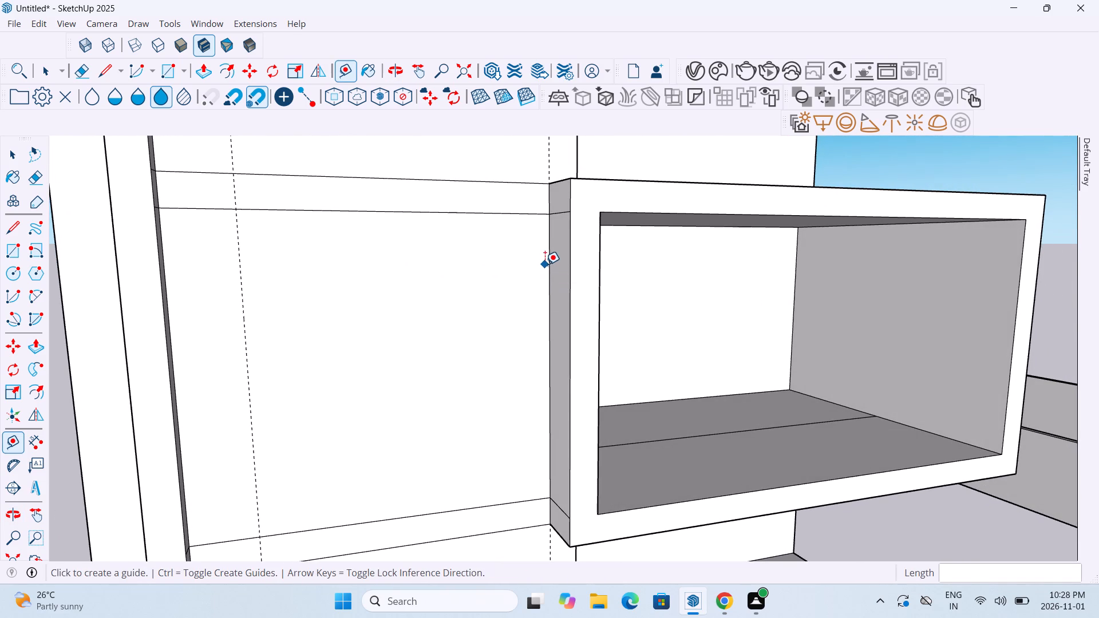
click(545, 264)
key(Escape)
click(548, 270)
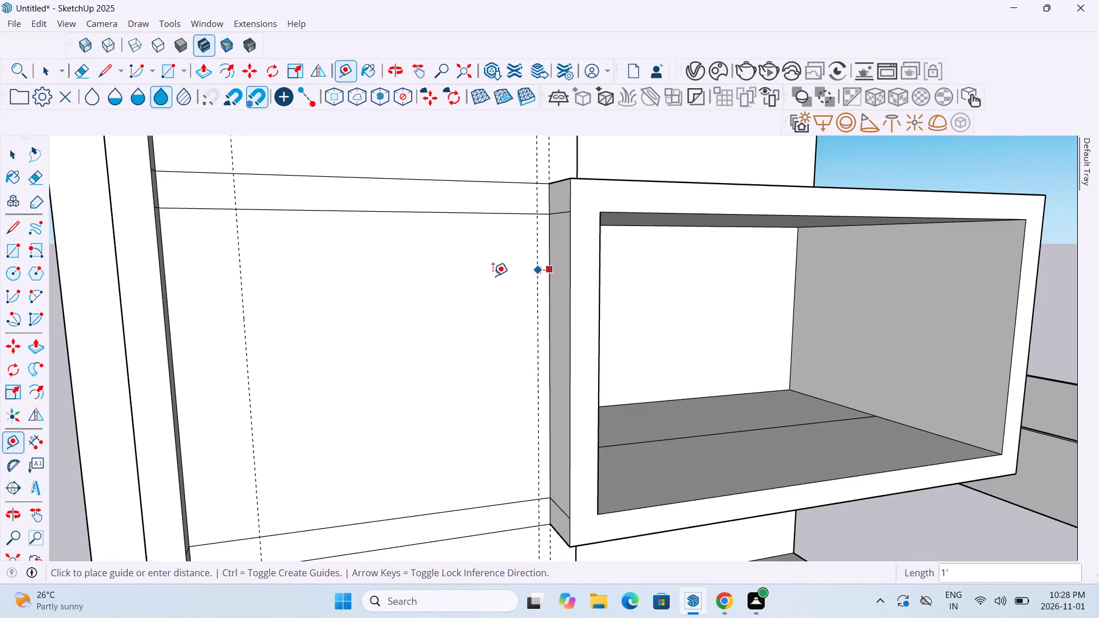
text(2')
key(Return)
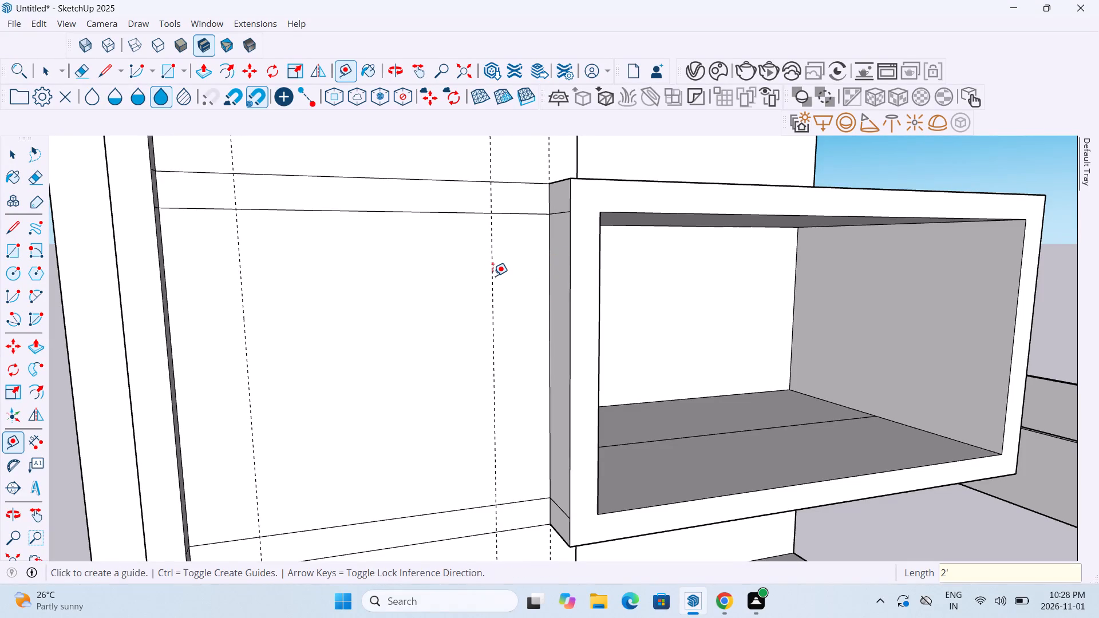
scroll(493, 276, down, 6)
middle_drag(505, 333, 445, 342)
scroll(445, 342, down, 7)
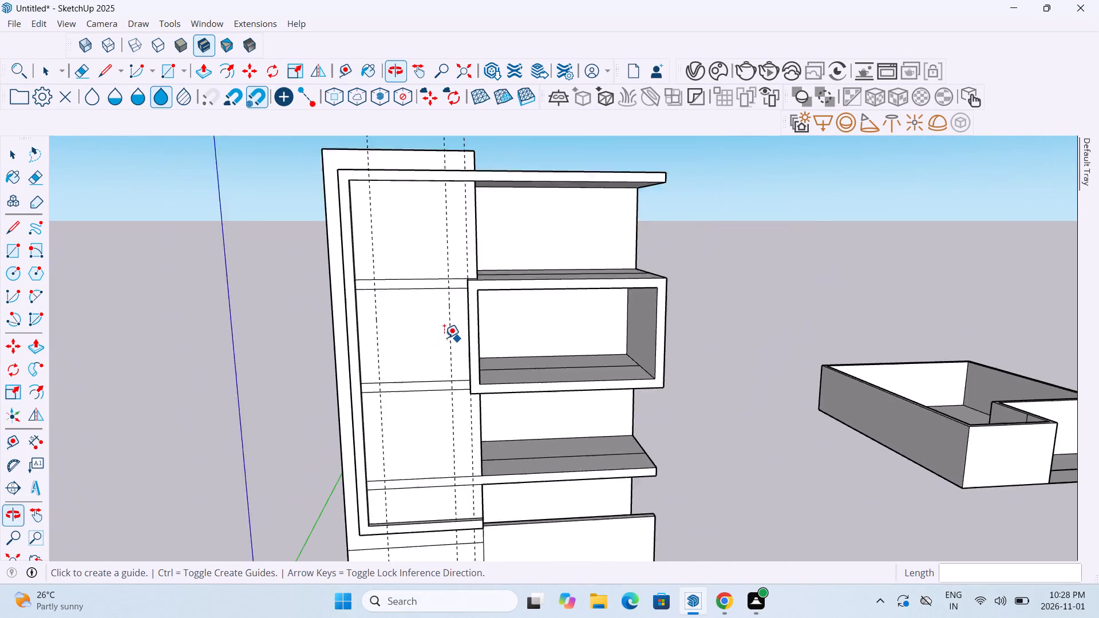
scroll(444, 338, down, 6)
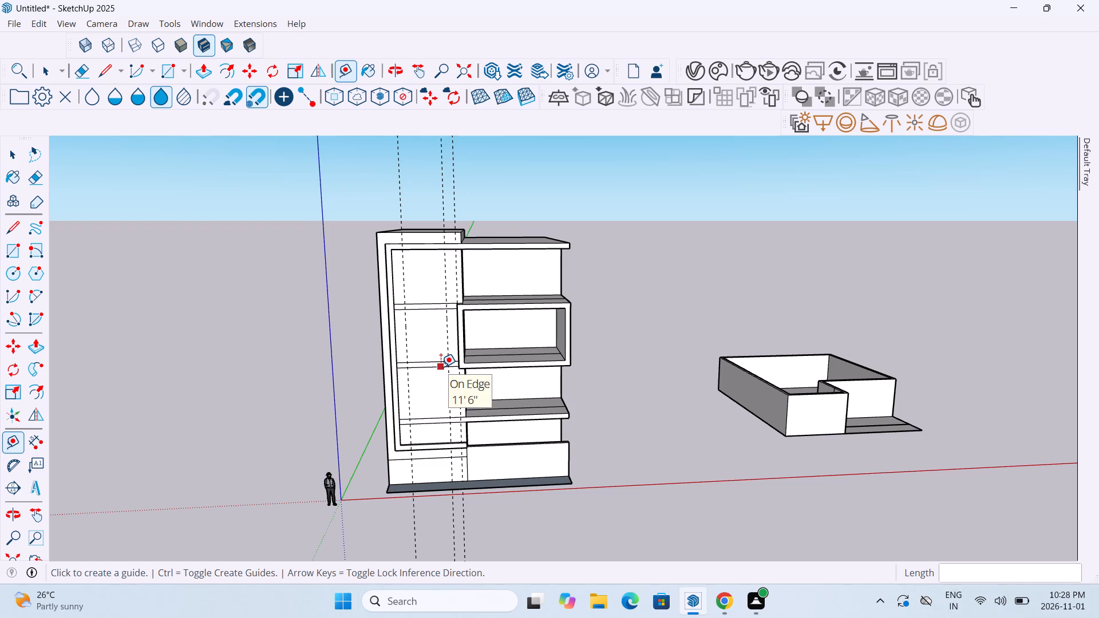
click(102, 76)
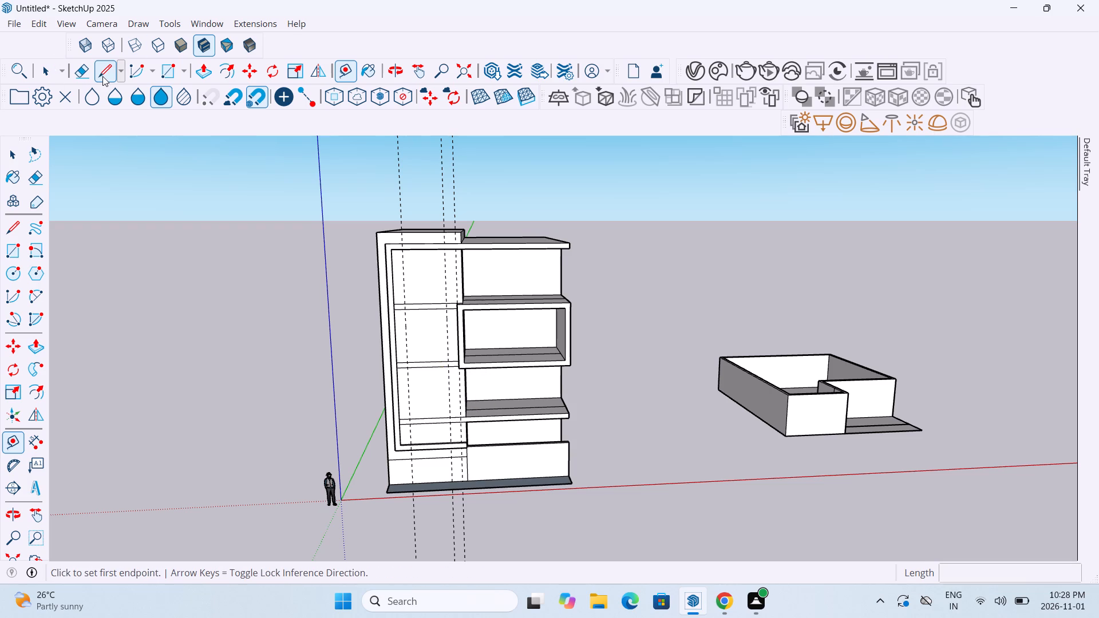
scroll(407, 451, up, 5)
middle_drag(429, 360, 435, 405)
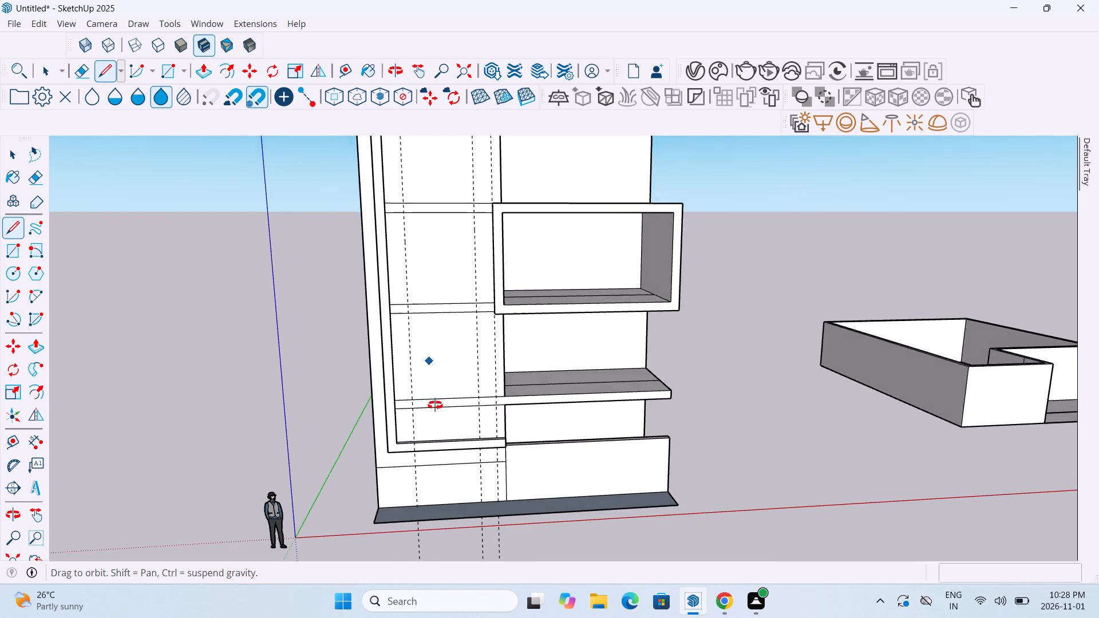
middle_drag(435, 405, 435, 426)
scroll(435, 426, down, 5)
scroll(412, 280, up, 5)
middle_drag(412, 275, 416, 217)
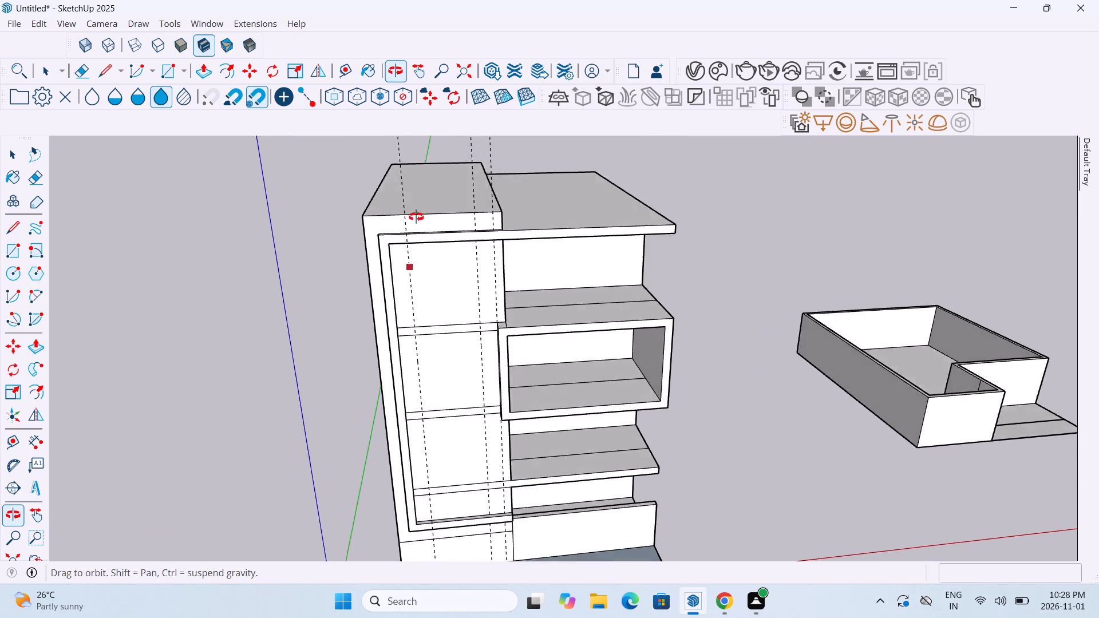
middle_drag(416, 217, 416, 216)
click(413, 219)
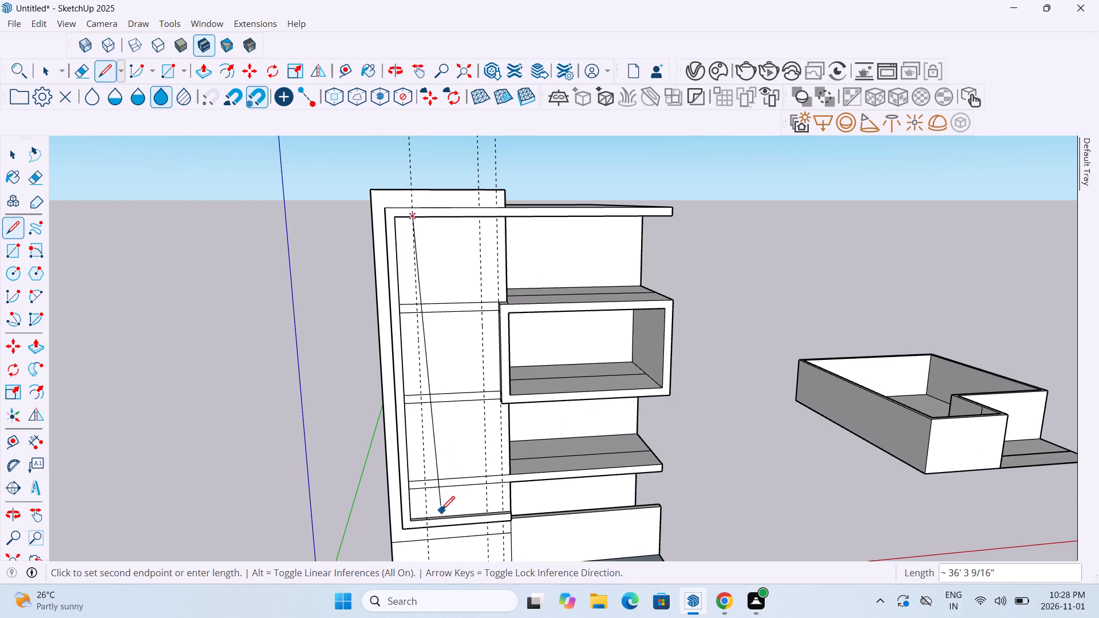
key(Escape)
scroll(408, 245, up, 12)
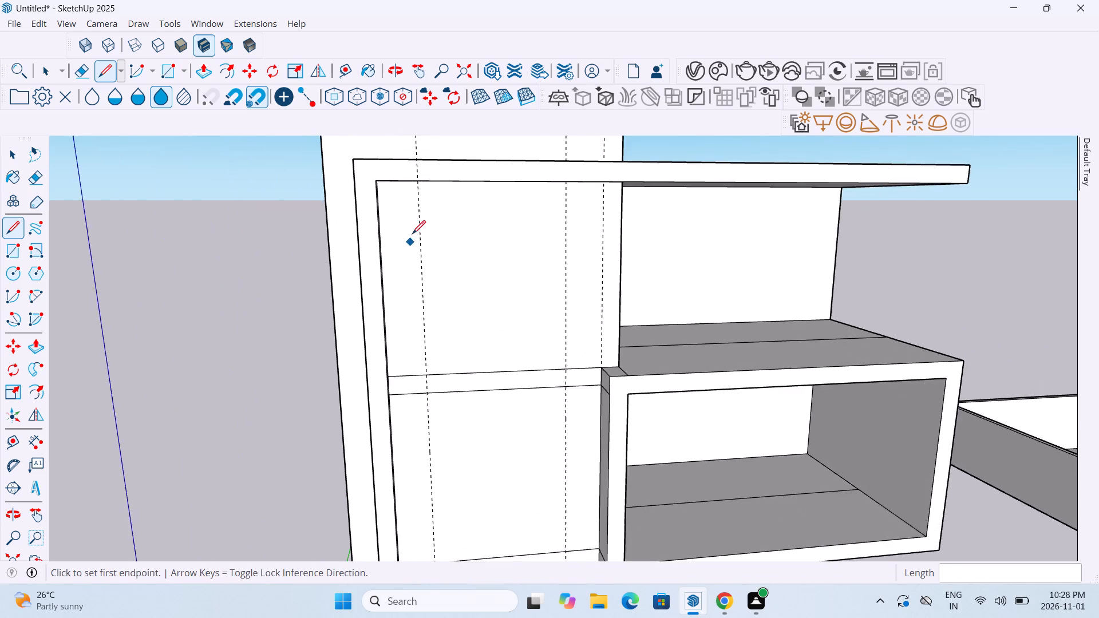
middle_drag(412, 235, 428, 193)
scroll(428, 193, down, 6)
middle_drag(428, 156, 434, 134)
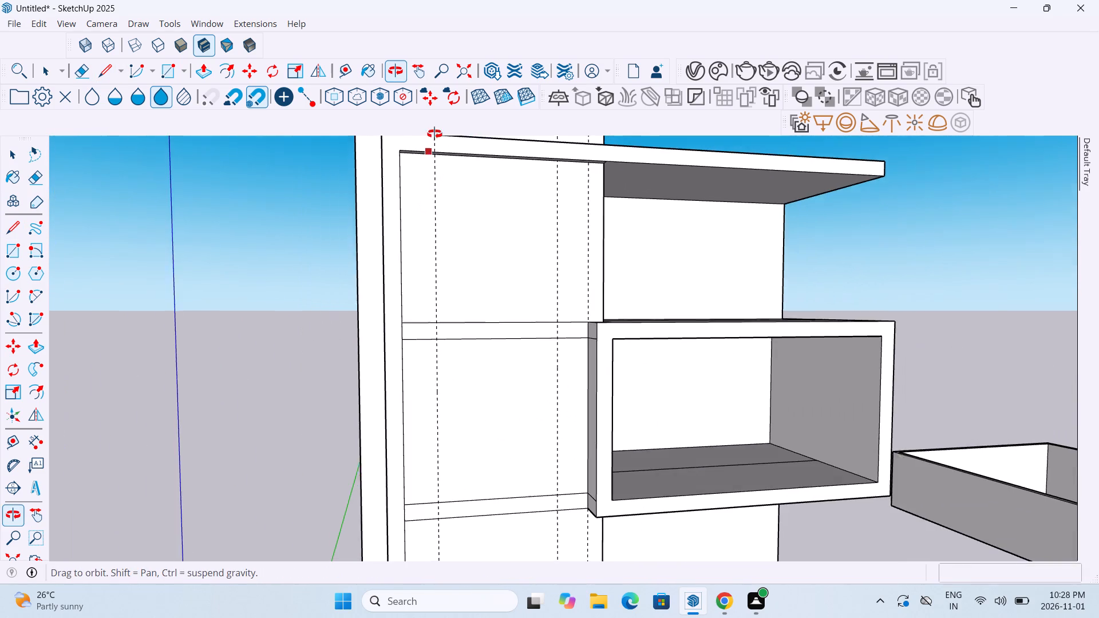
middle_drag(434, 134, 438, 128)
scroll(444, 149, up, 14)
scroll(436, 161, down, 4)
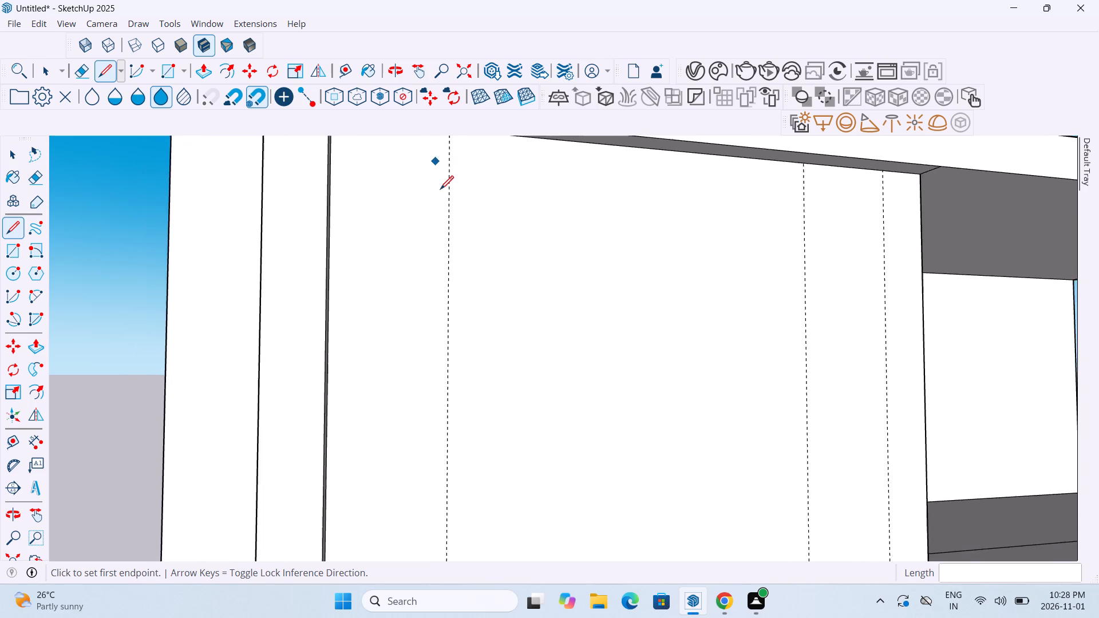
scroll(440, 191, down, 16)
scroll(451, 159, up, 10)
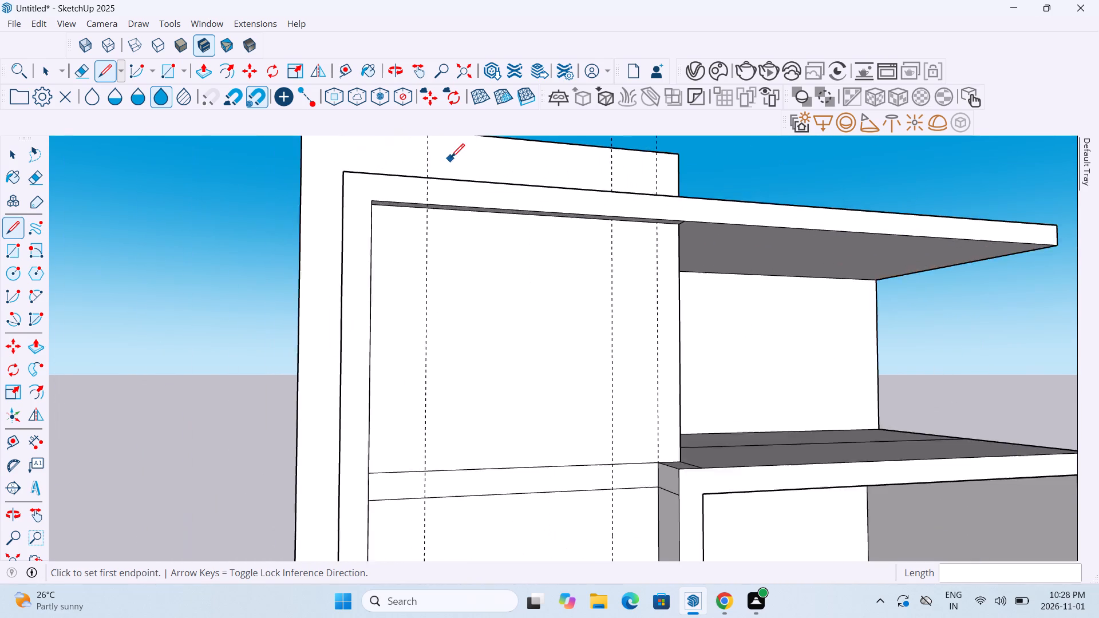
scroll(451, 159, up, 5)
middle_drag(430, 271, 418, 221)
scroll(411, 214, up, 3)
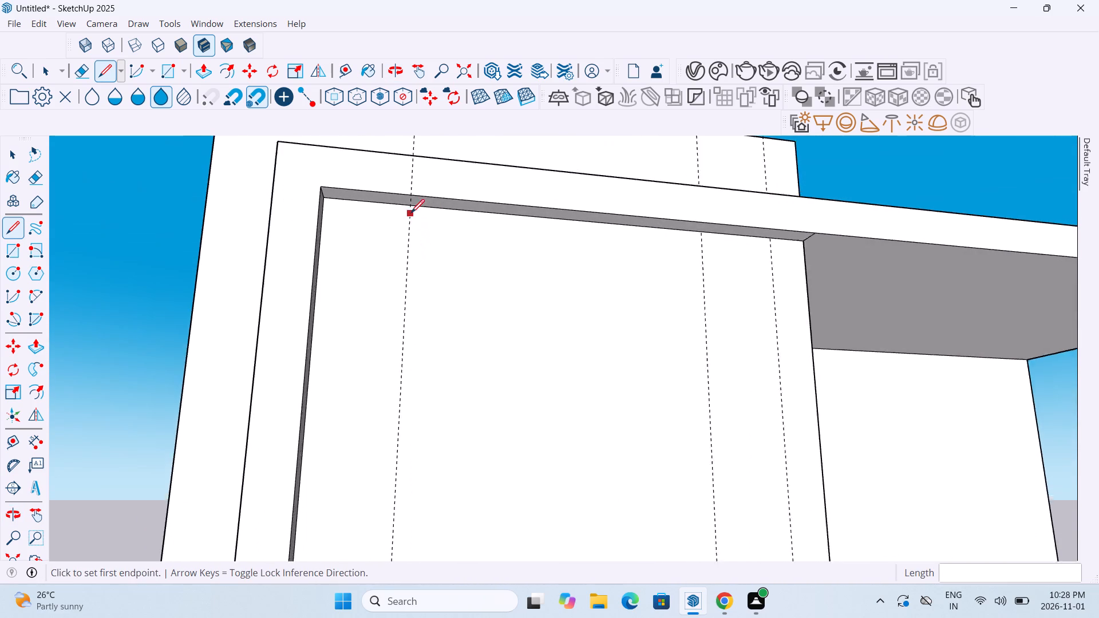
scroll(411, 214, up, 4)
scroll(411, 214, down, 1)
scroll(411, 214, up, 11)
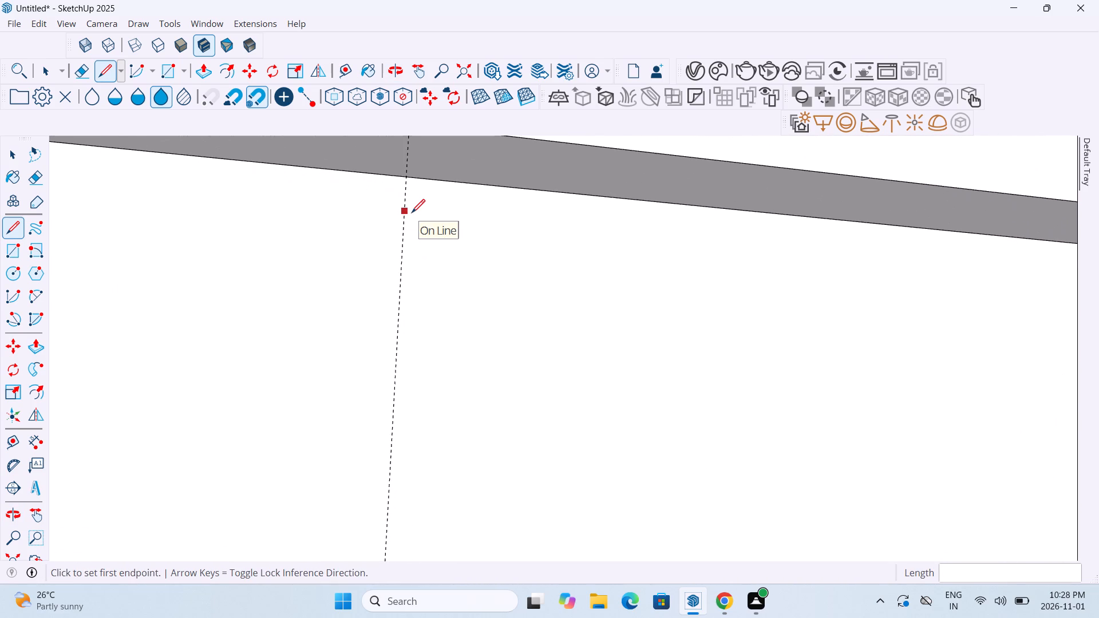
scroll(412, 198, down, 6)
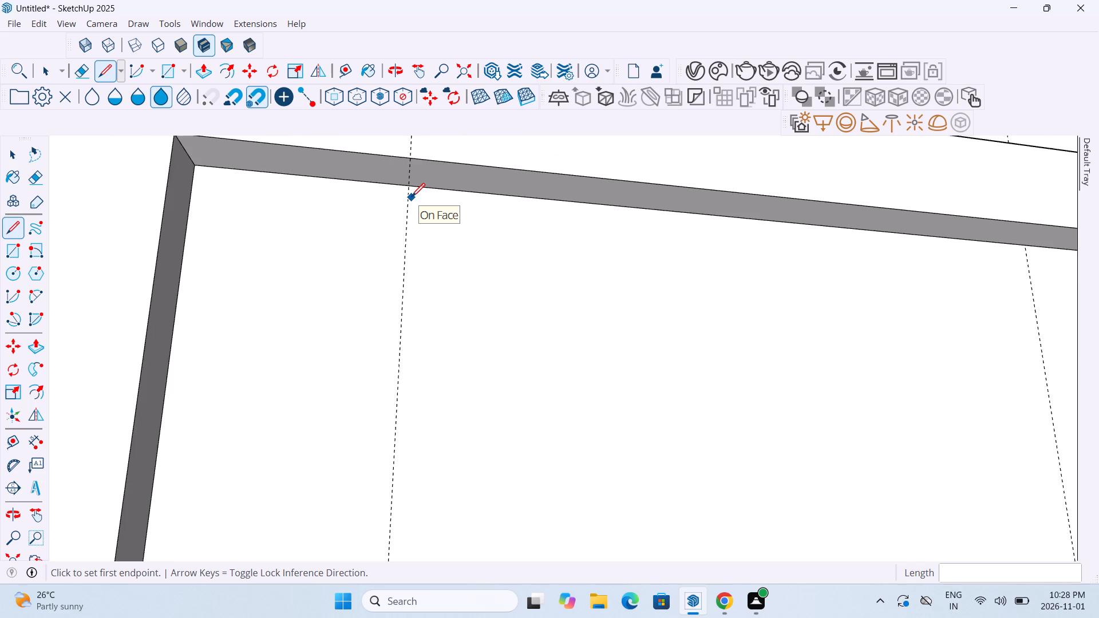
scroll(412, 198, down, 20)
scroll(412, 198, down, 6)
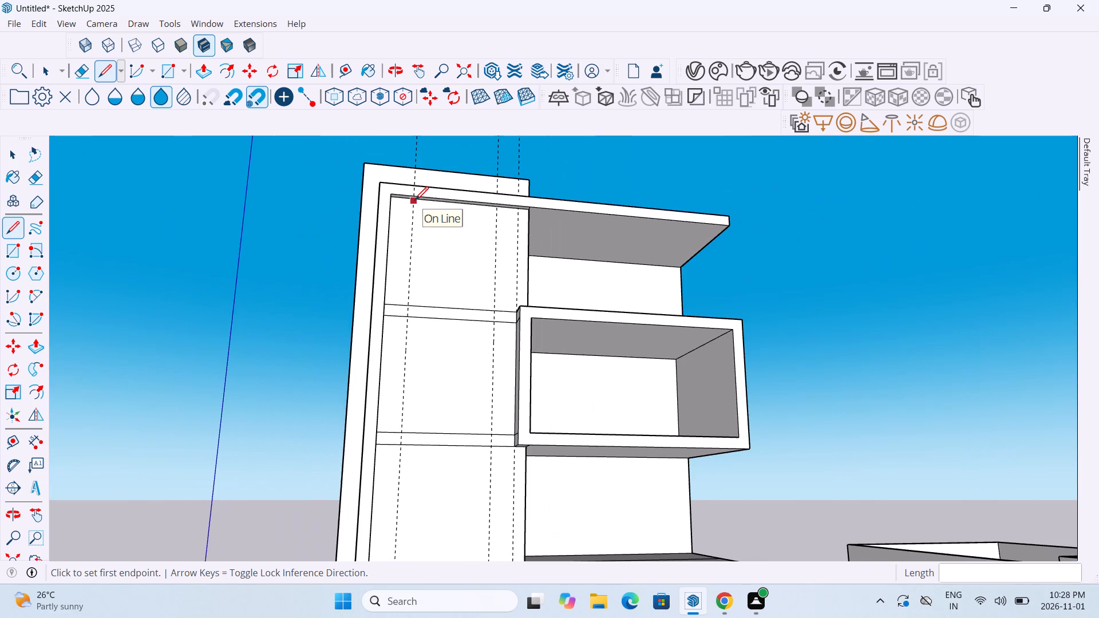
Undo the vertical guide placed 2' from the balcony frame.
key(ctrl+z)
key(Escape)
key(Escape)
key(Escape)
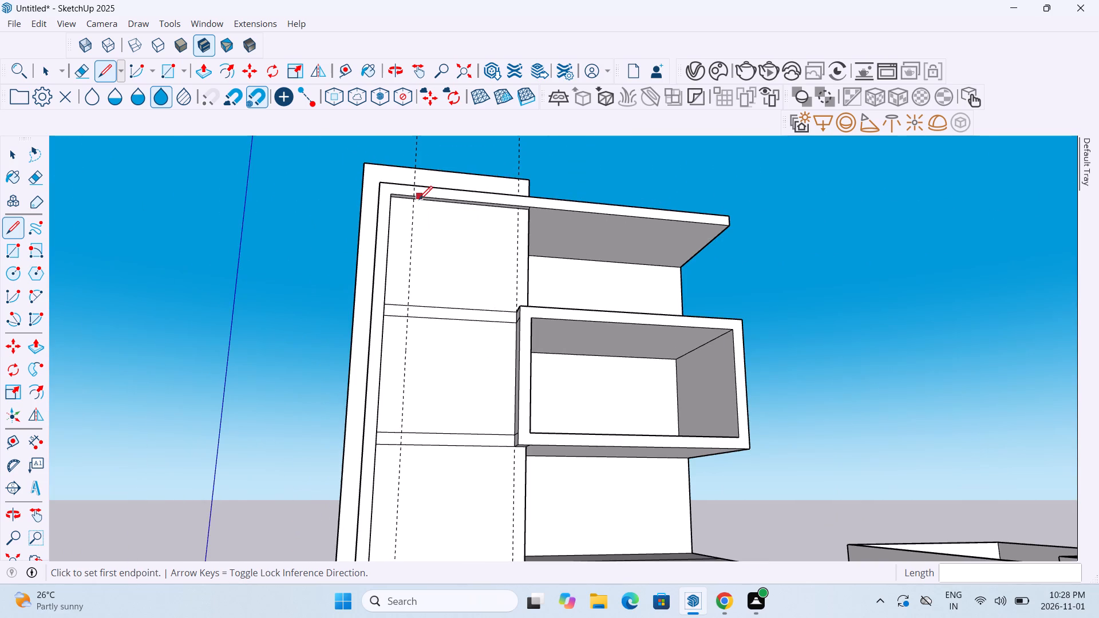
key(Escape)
Push/Pull the raised strip around the main wall, including the top slab's front face, inward by 7", flush with the wall panels.
click(205, 69)
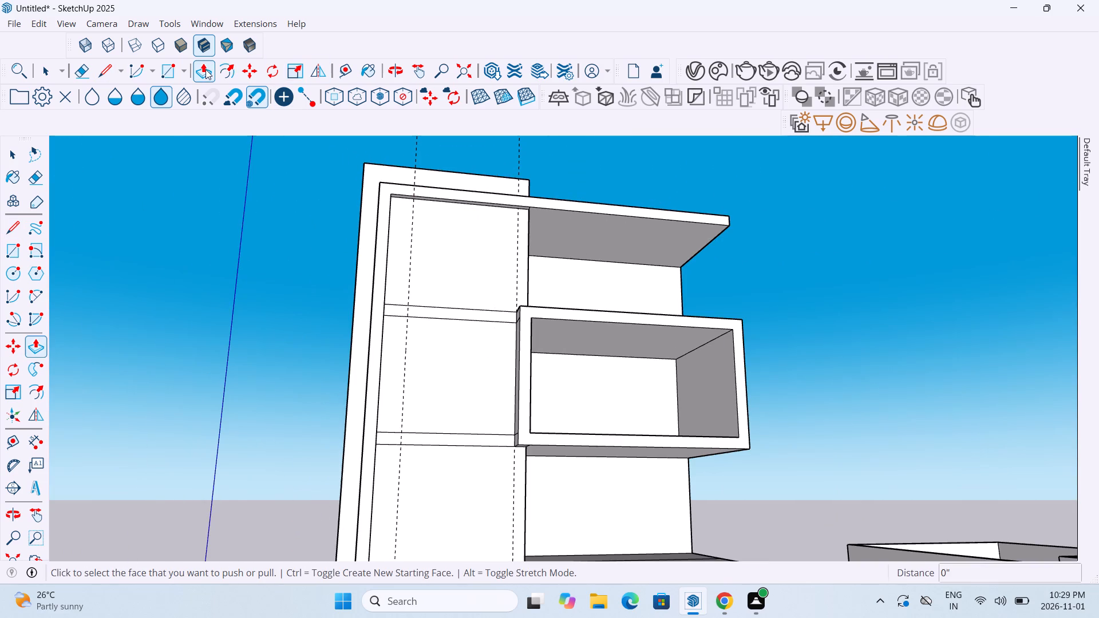
scroll(429, 200, up, 4)
click(441, 184)
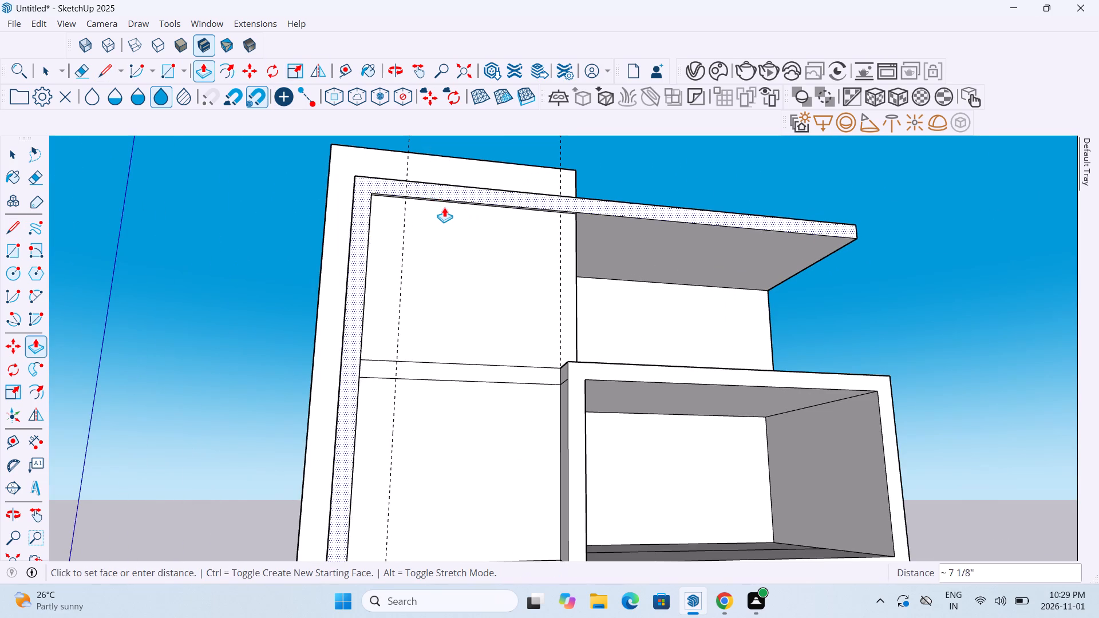
click(444, 229)
scroll(388, 196, up, 3)
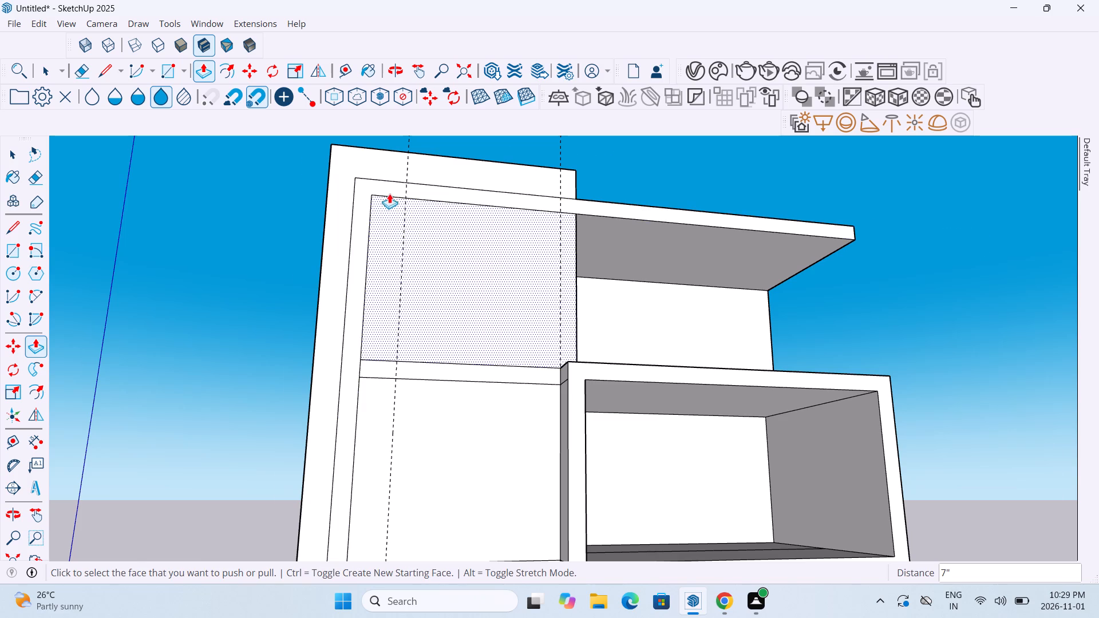
scroll(389, 193, up, 2)
key(Escape)
key(Escape)
key(Escape)
key(Escape)
key(Escape)
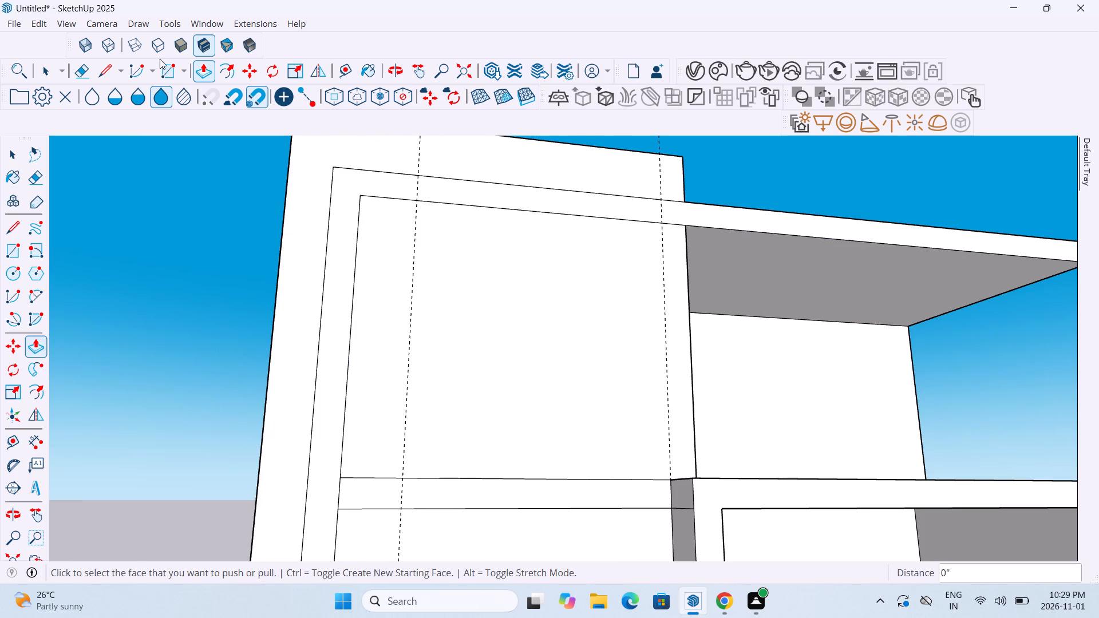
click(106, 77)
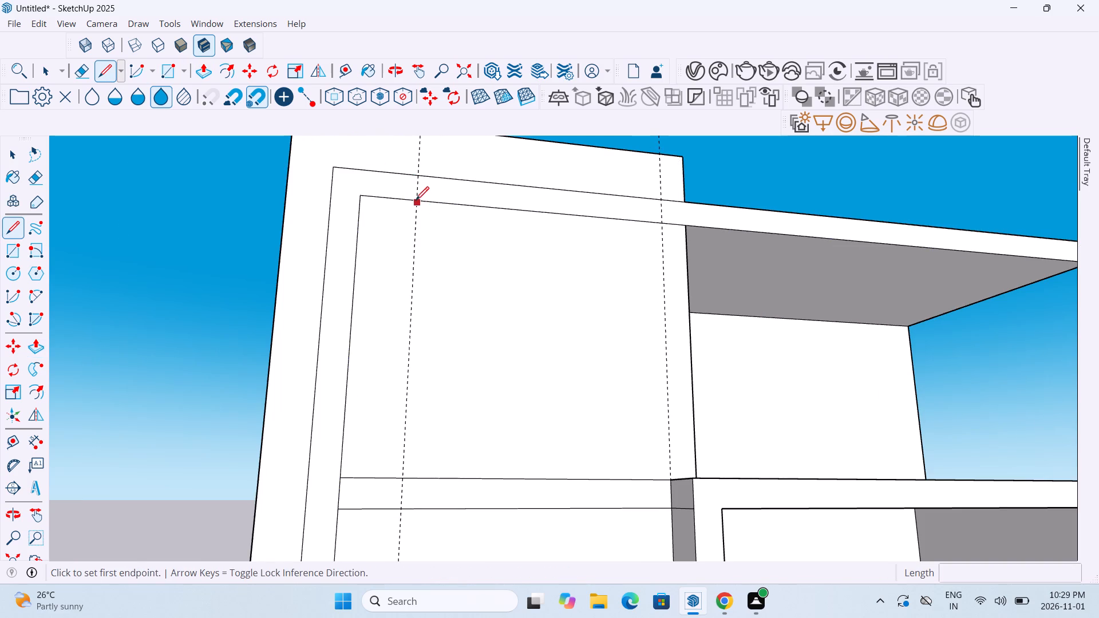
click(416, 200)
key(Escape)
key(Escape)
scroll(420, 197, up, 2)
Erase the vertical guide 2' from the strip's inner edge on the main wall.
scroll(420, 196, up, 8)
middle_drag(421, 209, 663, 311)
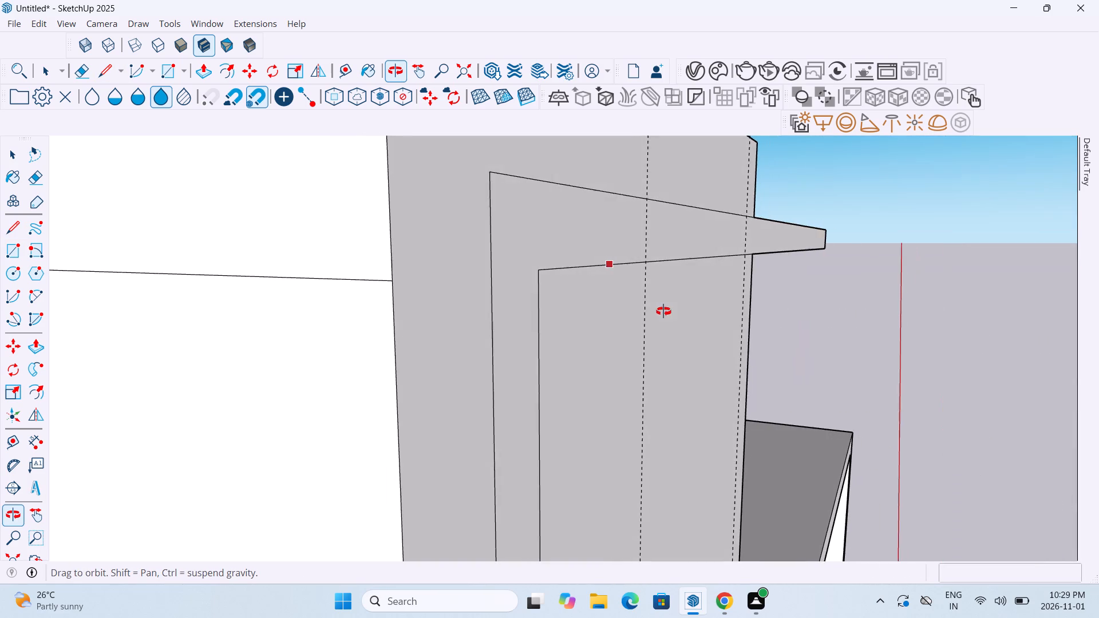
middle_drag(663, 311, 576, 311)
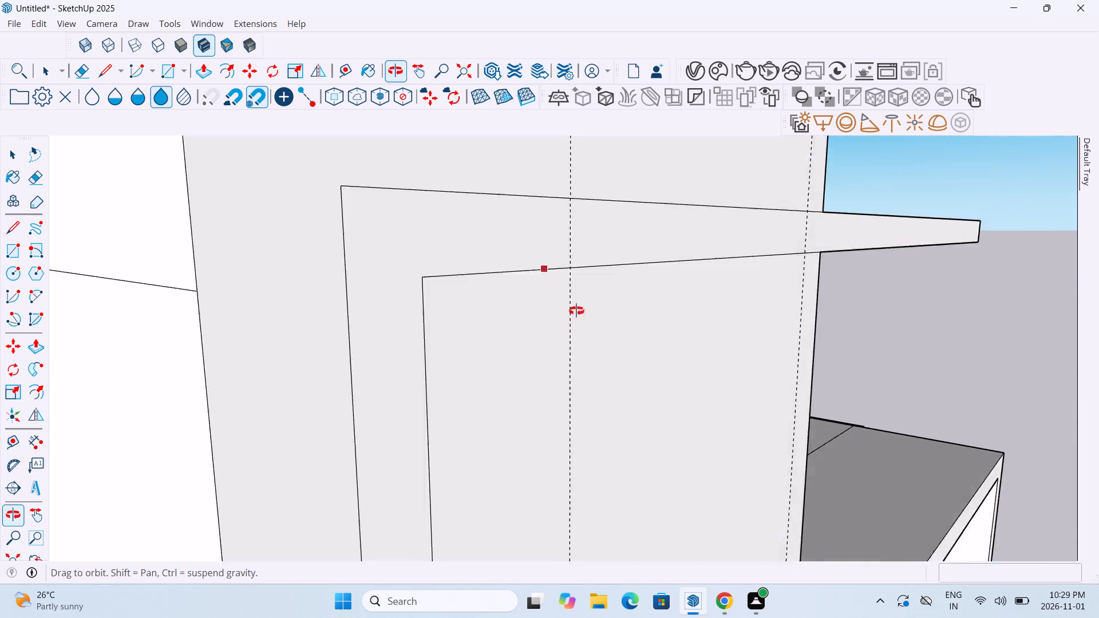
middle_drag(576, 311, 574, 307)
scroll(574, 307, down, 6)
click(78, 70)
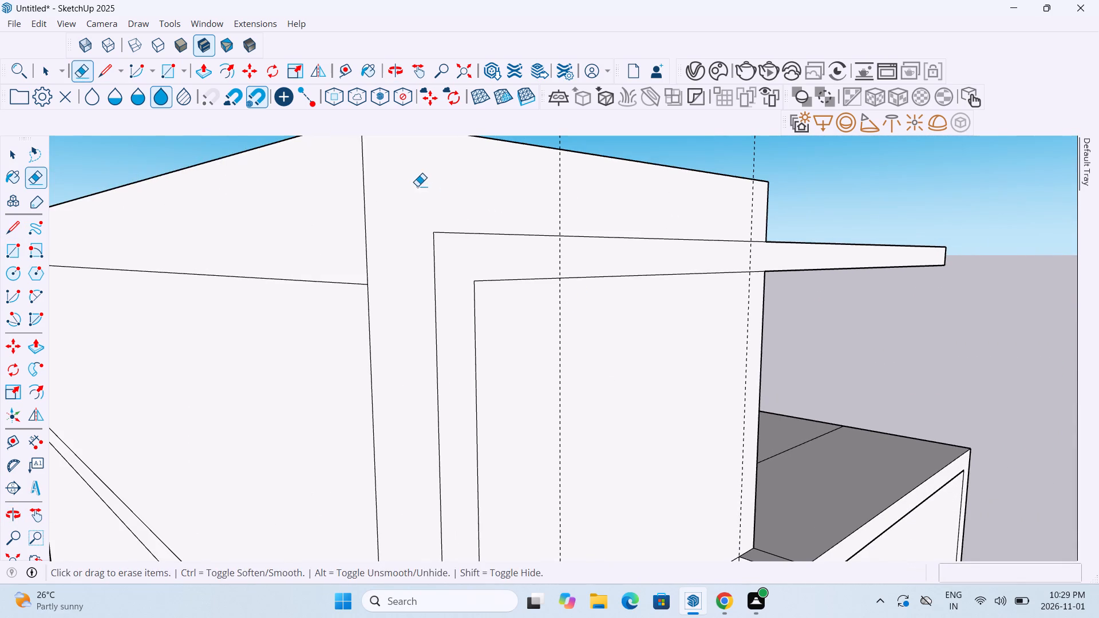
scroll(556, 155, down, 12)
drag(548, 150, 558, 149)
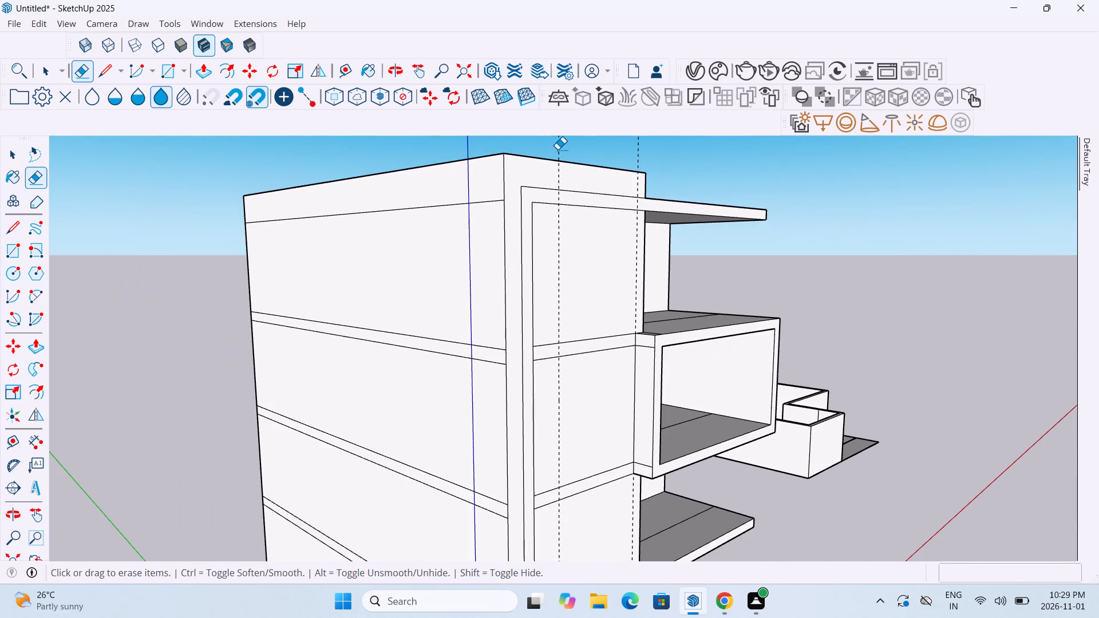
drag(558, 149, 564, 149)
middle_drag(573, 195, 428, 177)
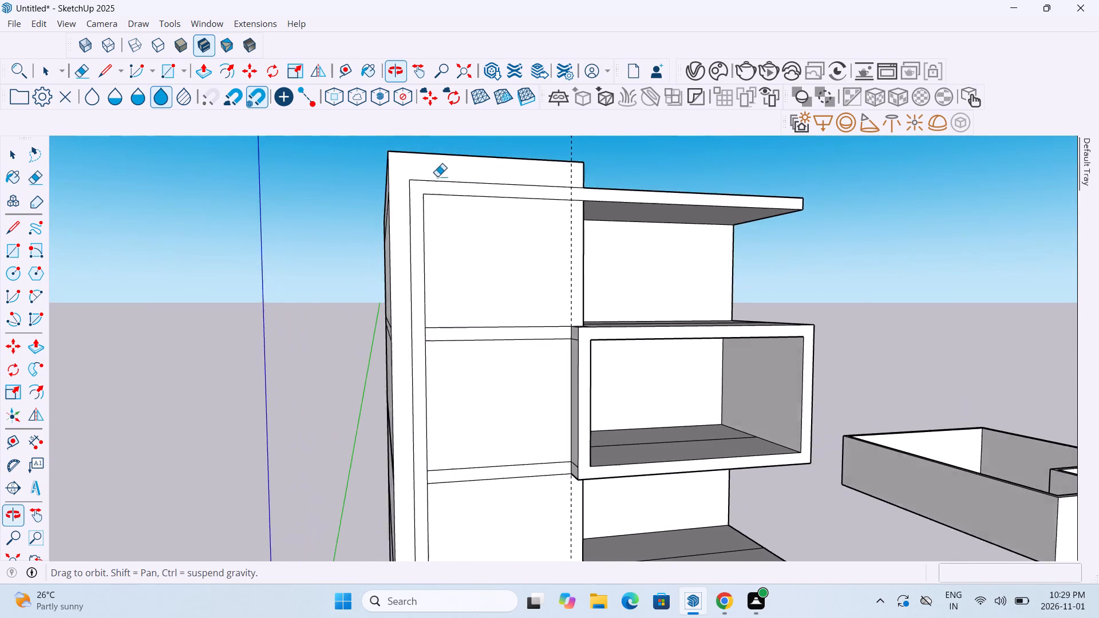
Erase the remaining vertical guide on the main wall beside the projecting balcony frame.
middle_drag(556, 174, 521, 251)
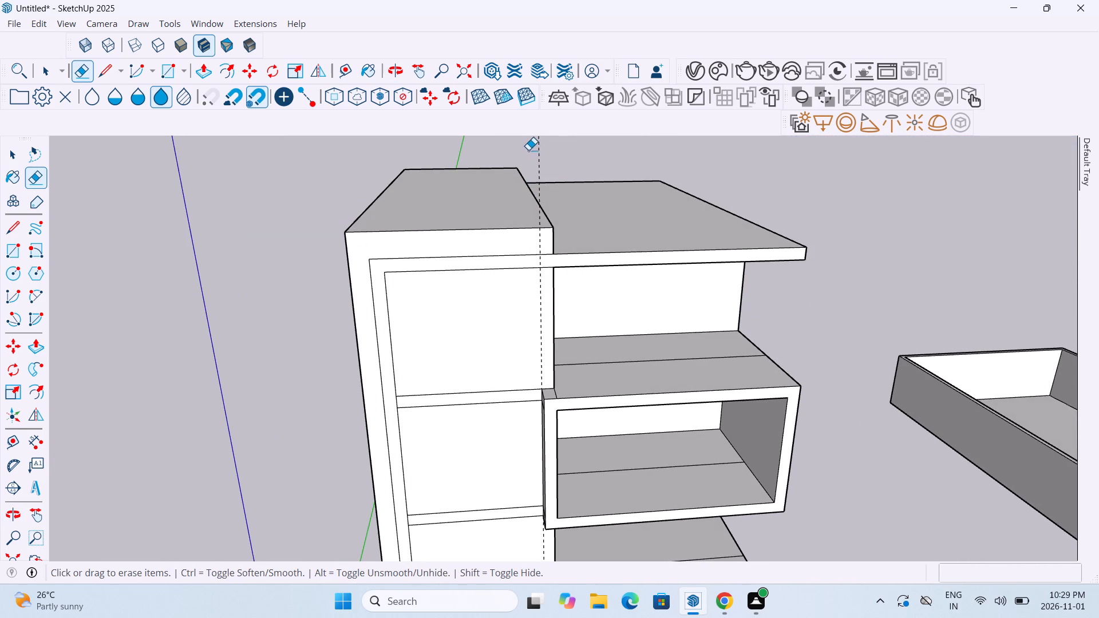
drag(527, 149, 543, 146)
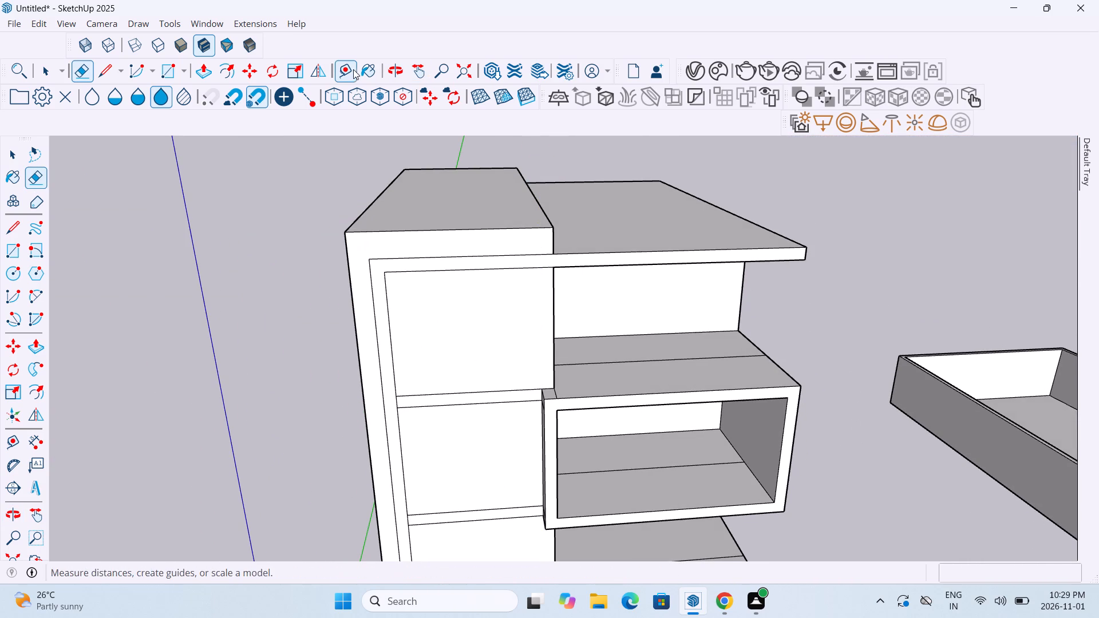
Place a vertical guide on the main wall 2' from the vertical strip's inner edge, towards the balcony frame.
click(349, 71)
scroll(384, 317, up, 11)
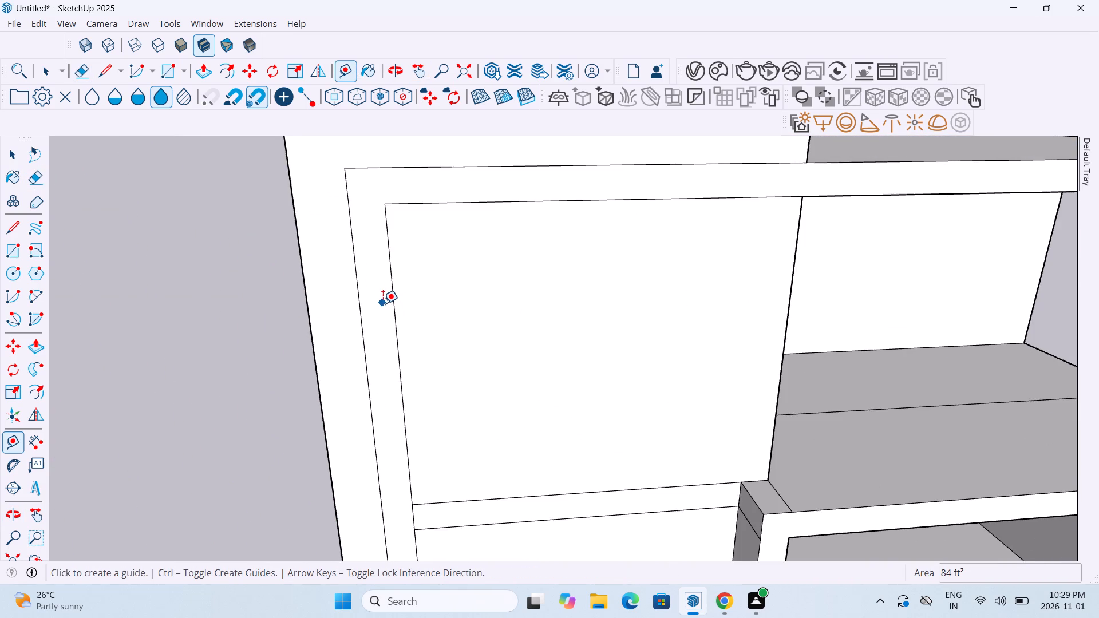
scroll(383, 303, down, 1)
click(388, 296)
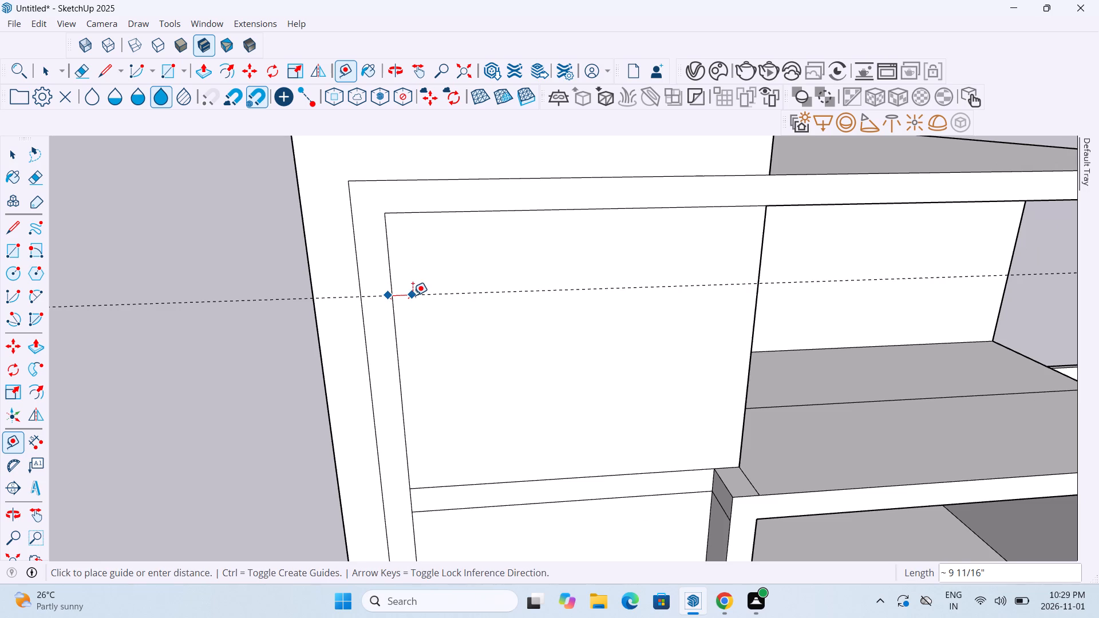
key(Escape)
click(391, 319)
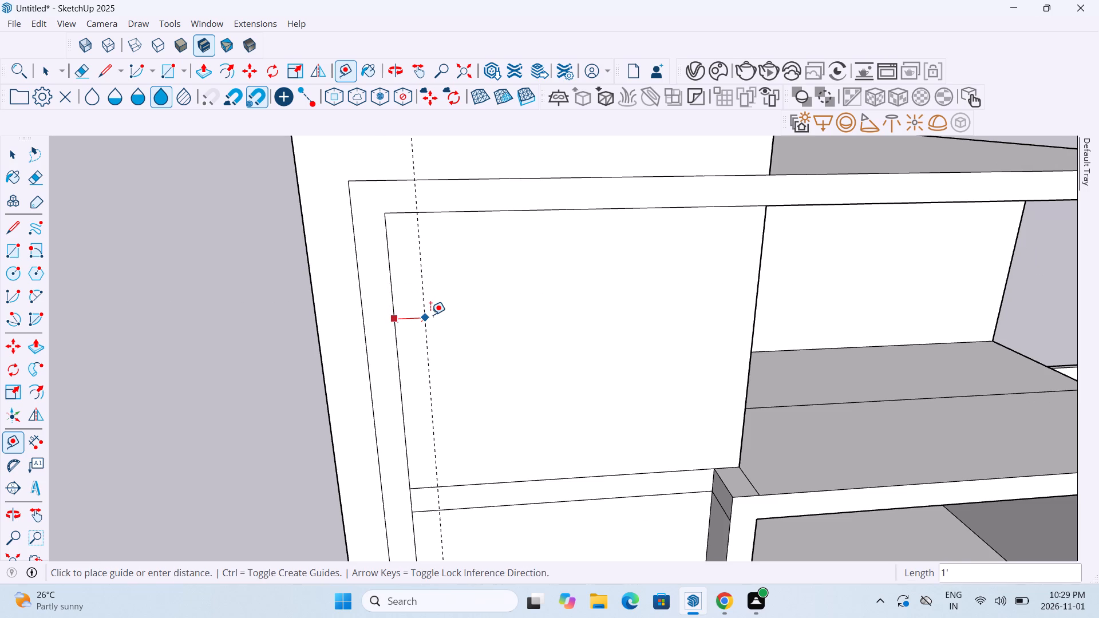
key(2)
key(apostrophe)
key(Return)
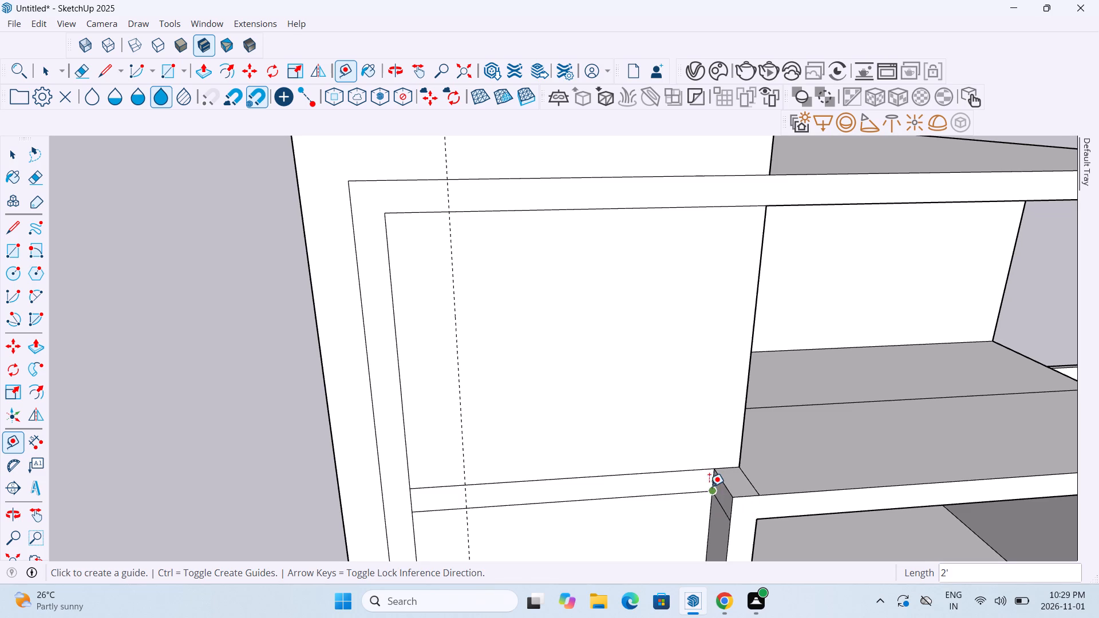
Place a second vertical guide on the main wall 2' from the balcony frame's side, towards the vertical strip.
middle_drag(714, 505, 683, 365)
scroll(694, 437, up, 6)
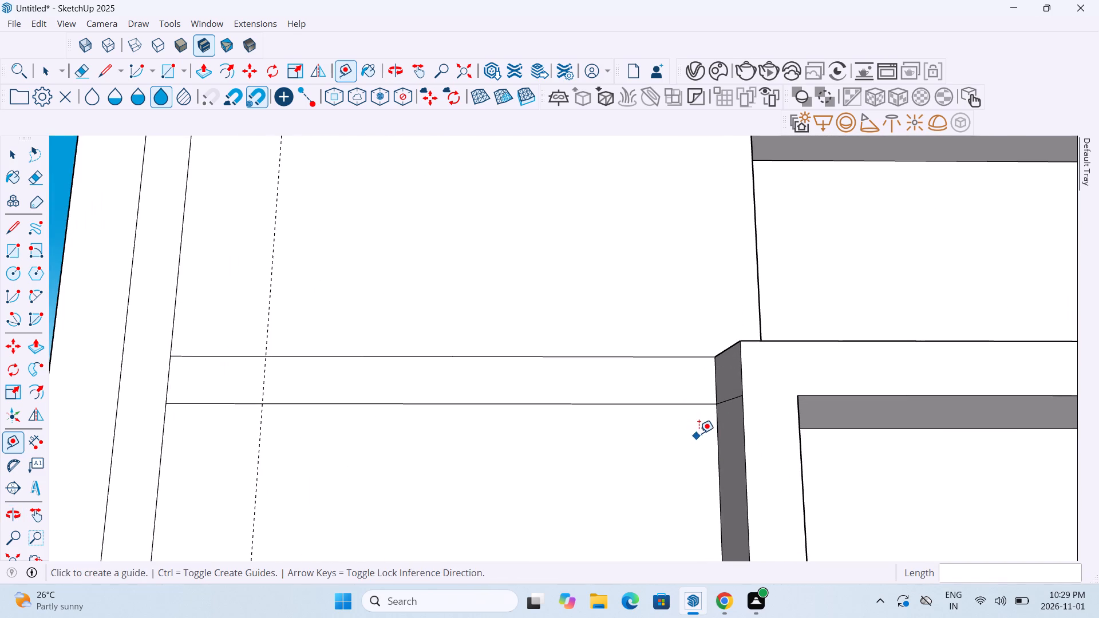
click(712, 426)
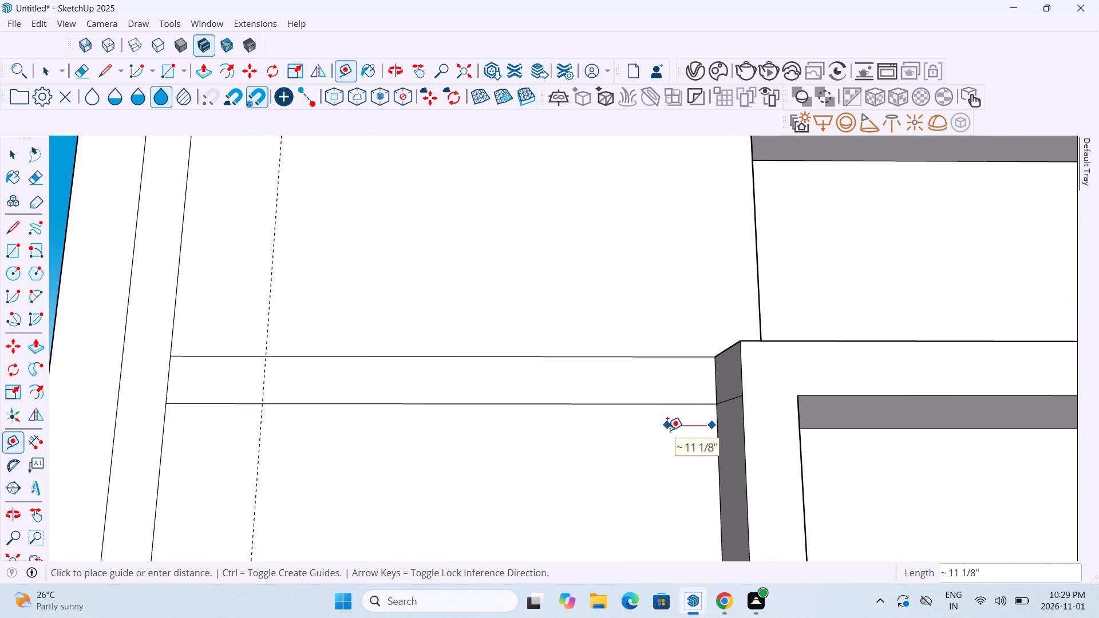
key(Escape)
click(713, 423)
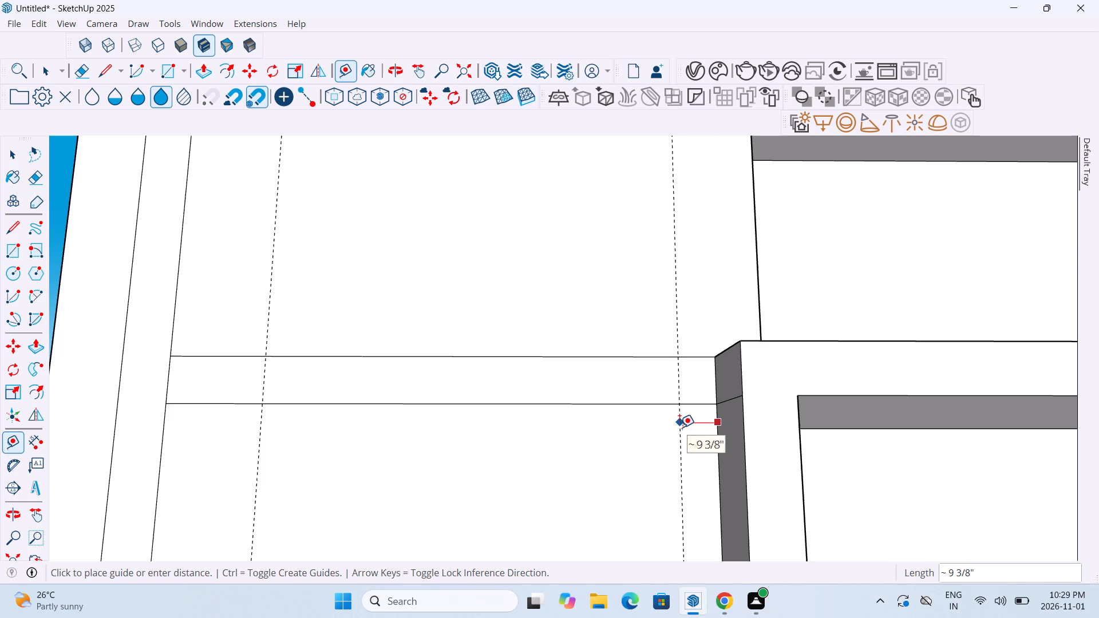
text(2')
key(Return)
Draw a 37' vertical line along the guide nearest the vertical strip, from the top strip's lower edge to the bottom strip's upper edge.
scroll(679, 428, down, 9)
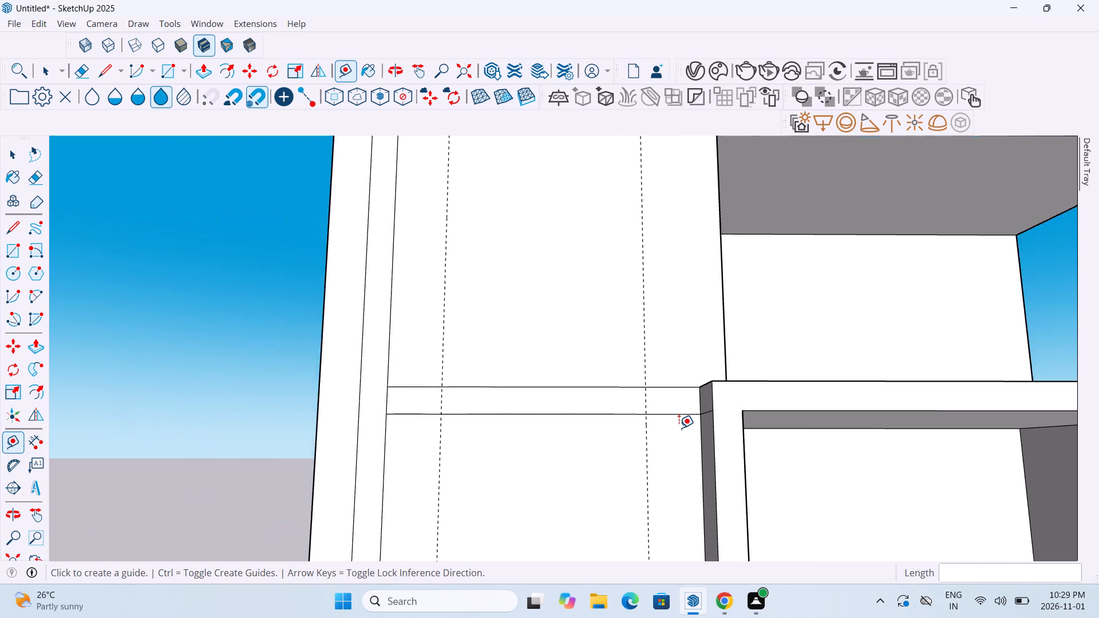
scroll(679, 428, down, 6)
middle_drag(679, 428, 670, 471)
scroll(670, 471, down, 9)
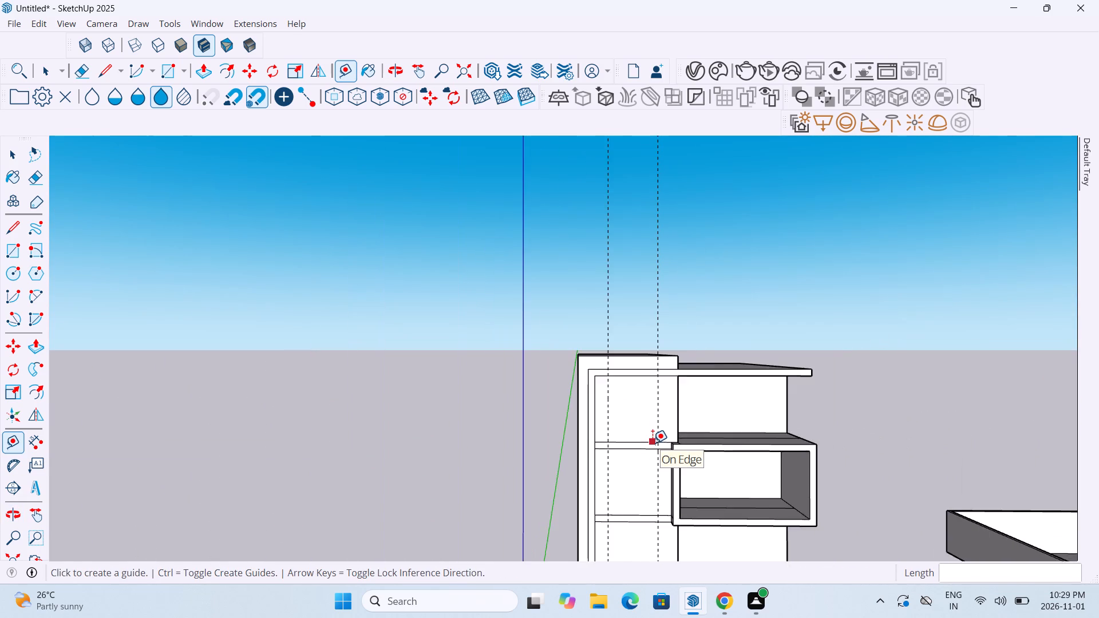
scroll(653, 443, down, 3)
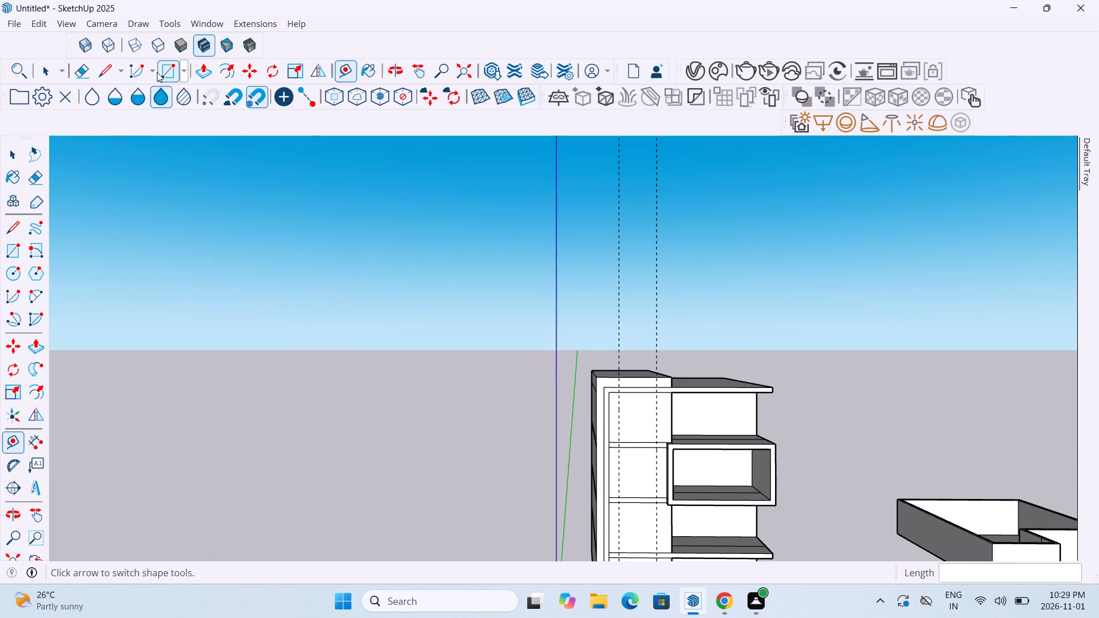
click(99, 69)
scroll(651, 442, up, 6)
scroll(647, 423, down, 1)
scroll(647, 423, up, 6)
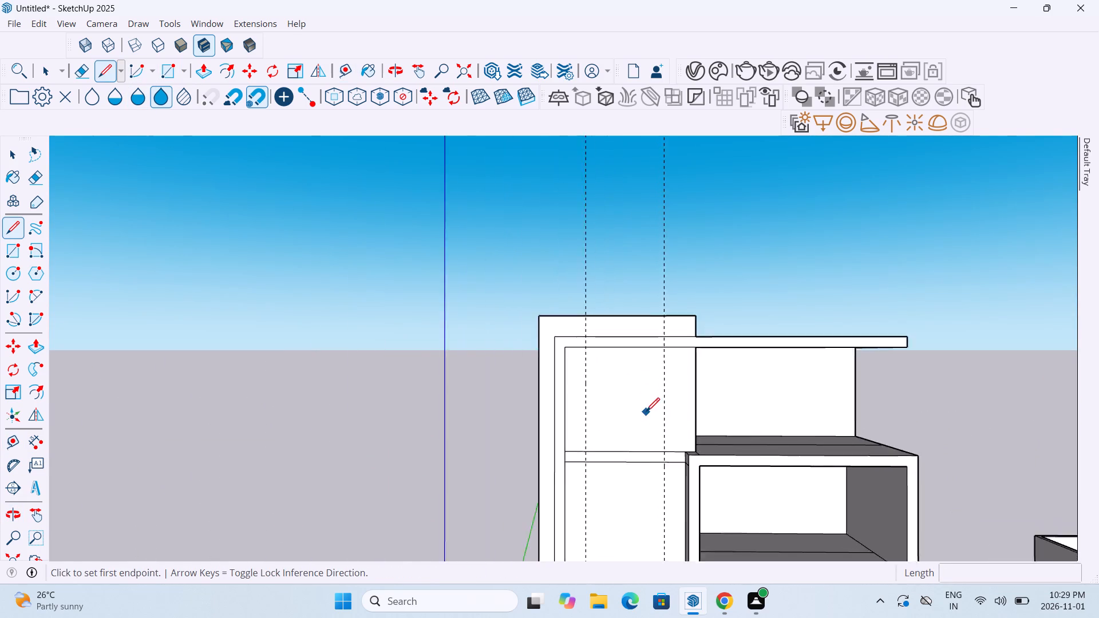
scroll(646, 413, up, 3)
click(554, 317)
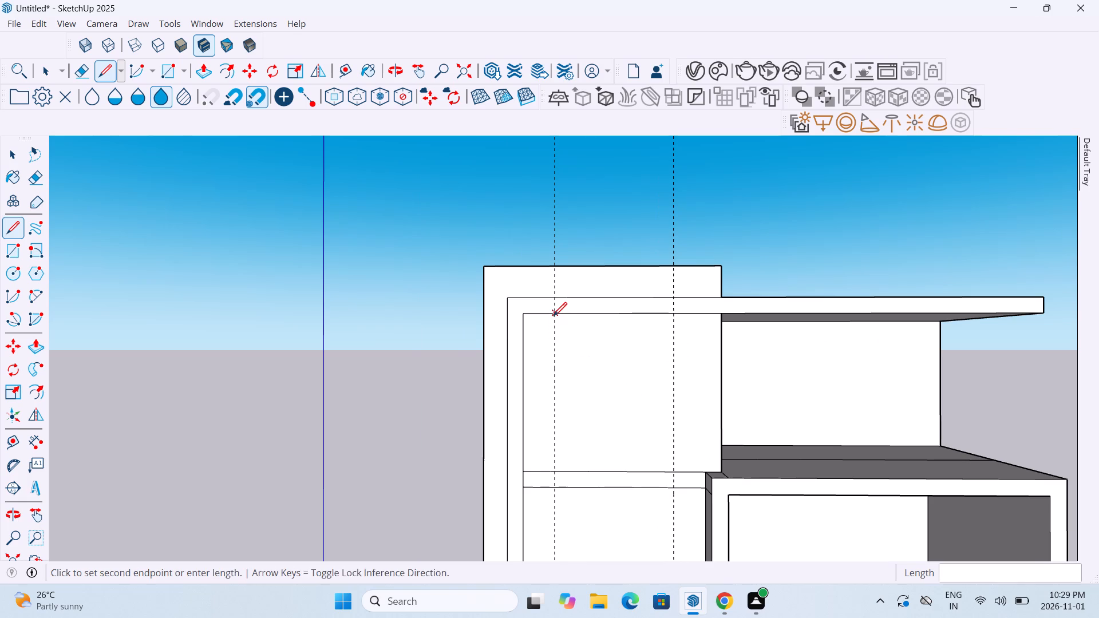
scroll(544, 383, down, 15)
scroll(551, 402, up, 1)
scroll(551, 402, down, 8)
scroll(541, 471, down, 2)
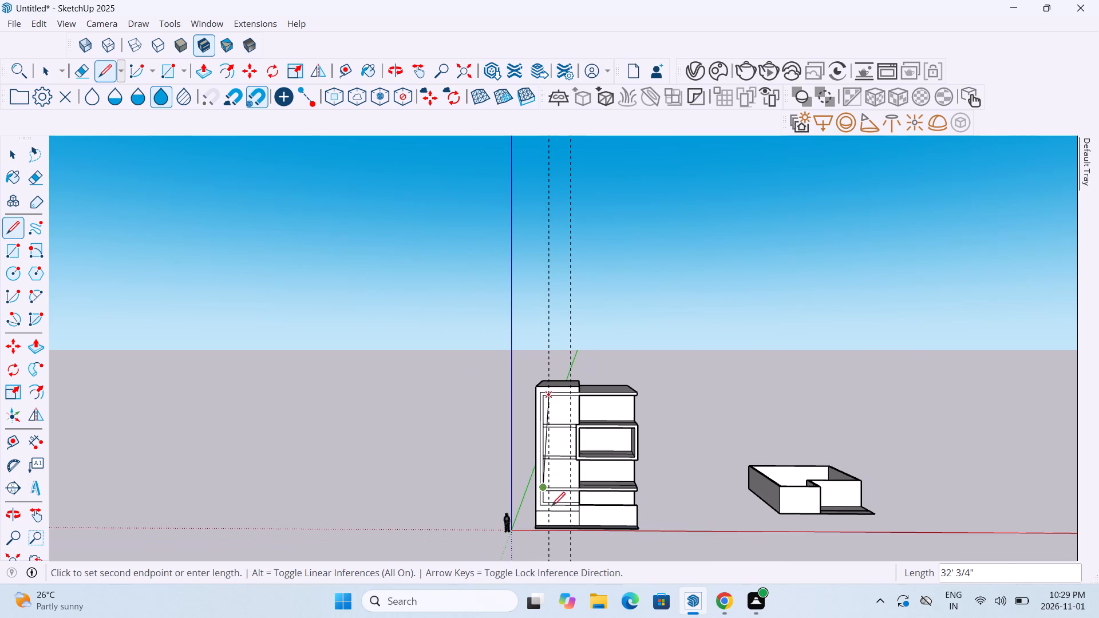
scroll(552, 511, up, 2)
scroll(552, 510, down, 1)
scroll(552, 510, up, 16)
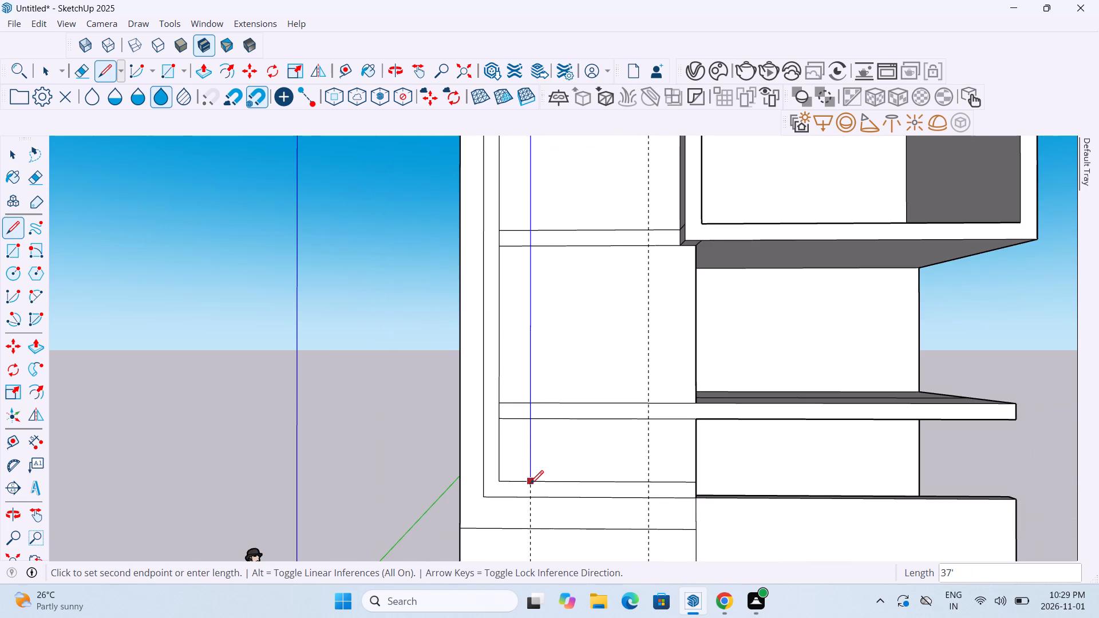
click(530, 484)
Draw a second 37' vertical line along the guide nearest the balcony frame, between the top and bottom strips.
scroll(530, 483, down, 15)
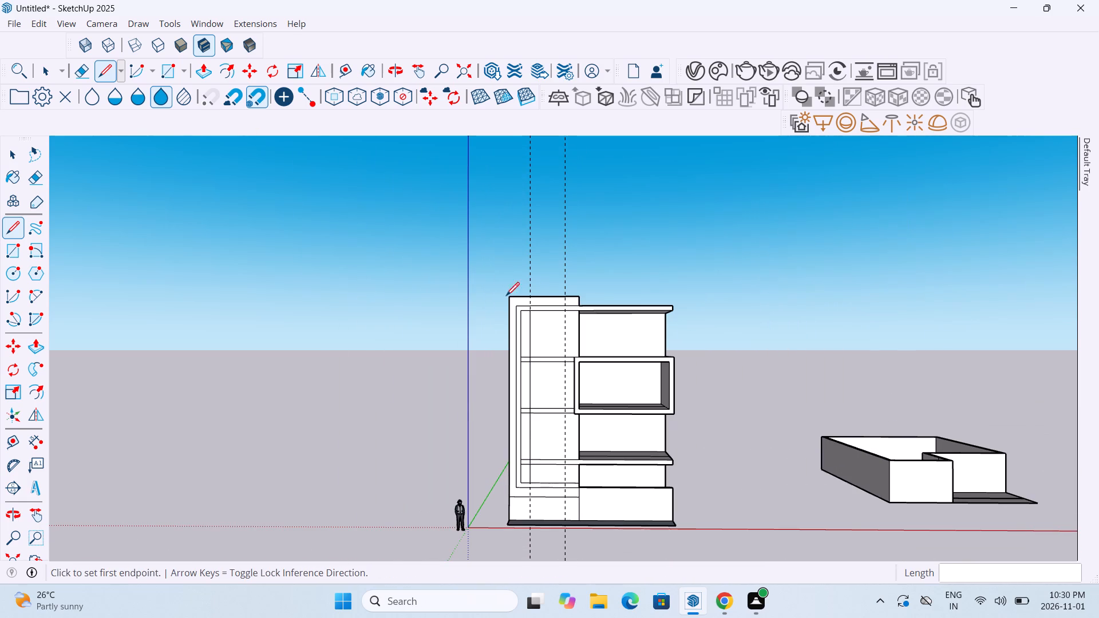
scroll(568, 323, up, 10)
scroll(568, 319, down, 1)
scroll(568, 319, up, 12)
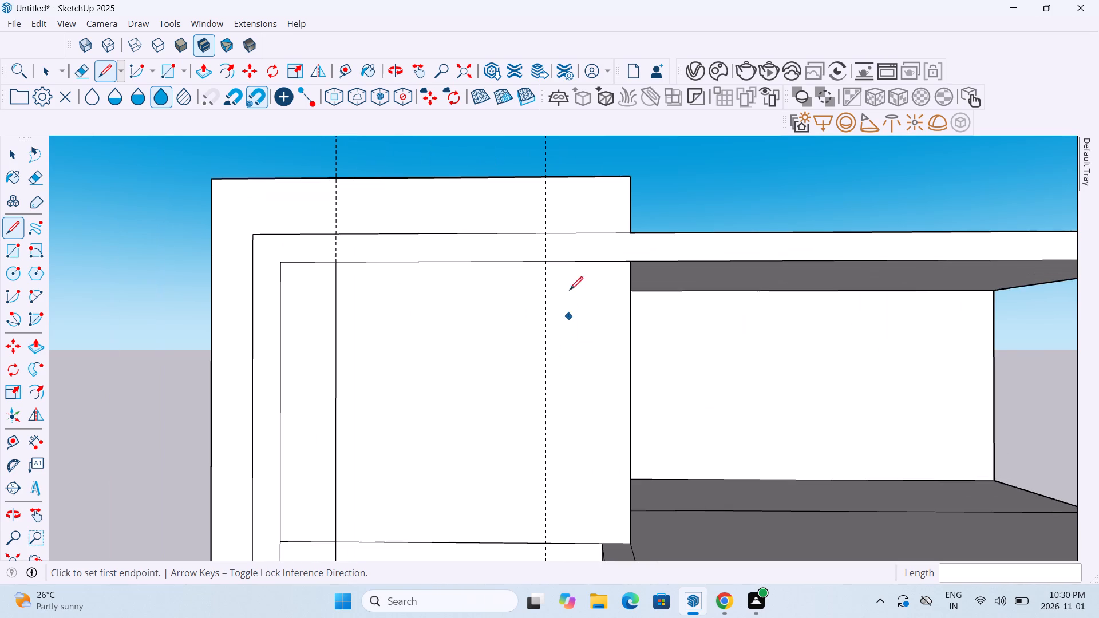
click(547, 267)
scroll(541, 373, down, 2)
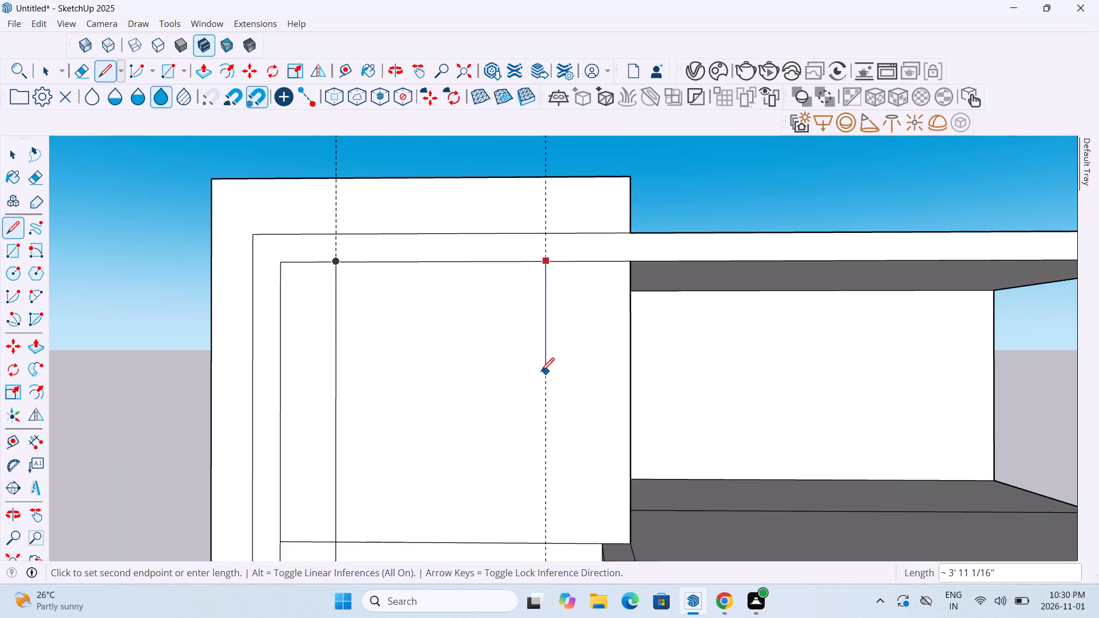
scroll(541, 373, down, 20)
scroll(537, 468, down, 8)
scroll(534, 518, up, 3)
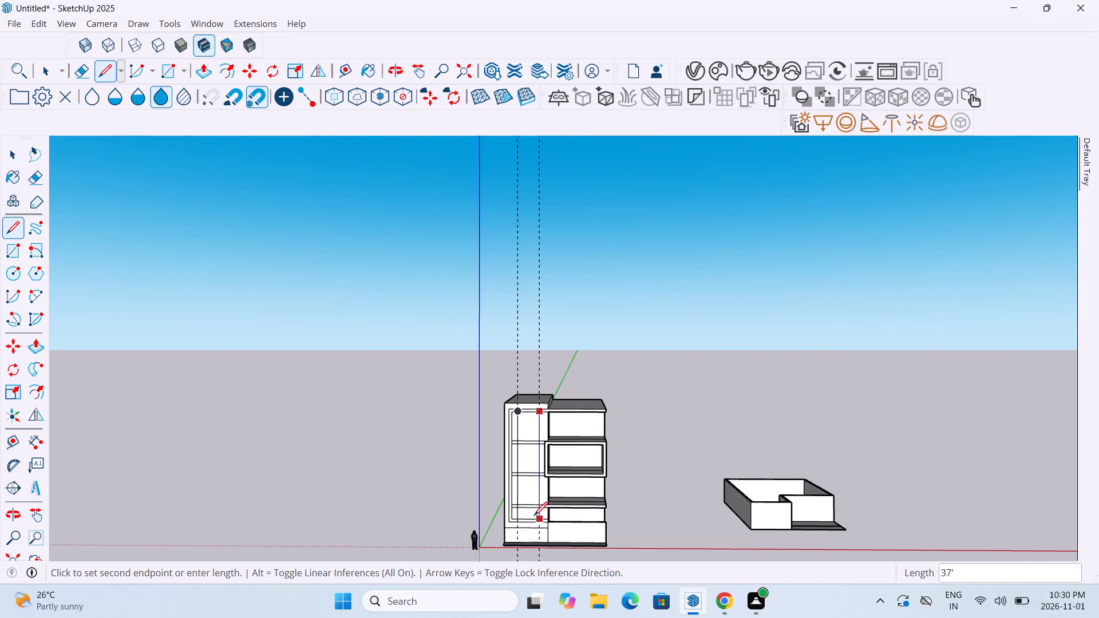
scroll(534, 517, up, 11)
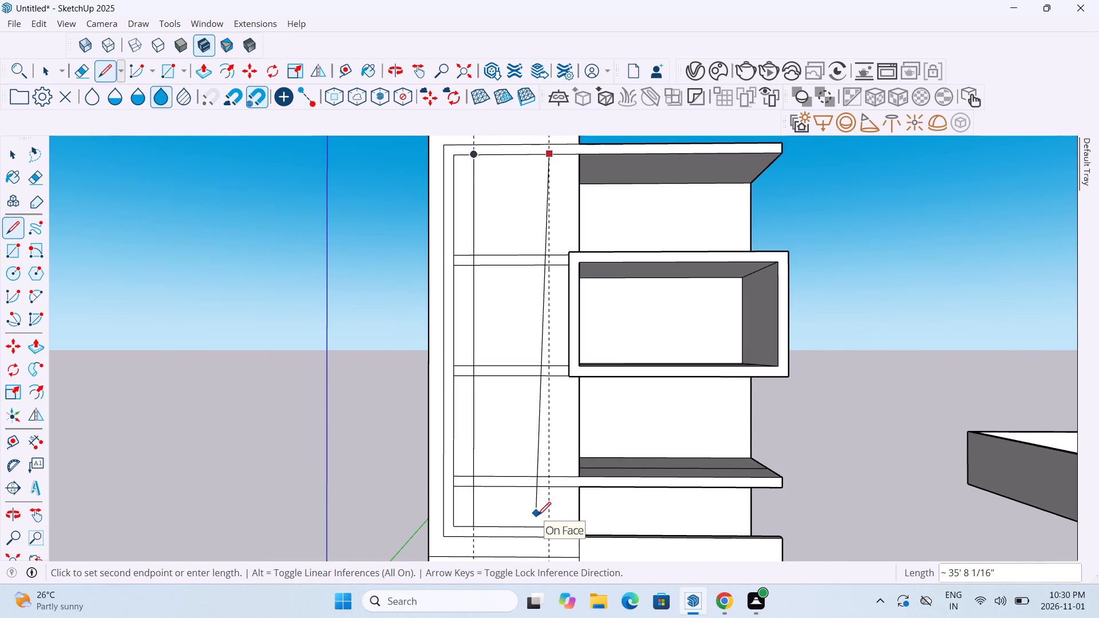
scroll(542, 525, up, 3)
scroll(542, 525, down, 1)
scroll(542, 525, up, 3)
click(554, 528)
Erase both vertical guides running through the main wall.
scroll(555, 528, down, 5)
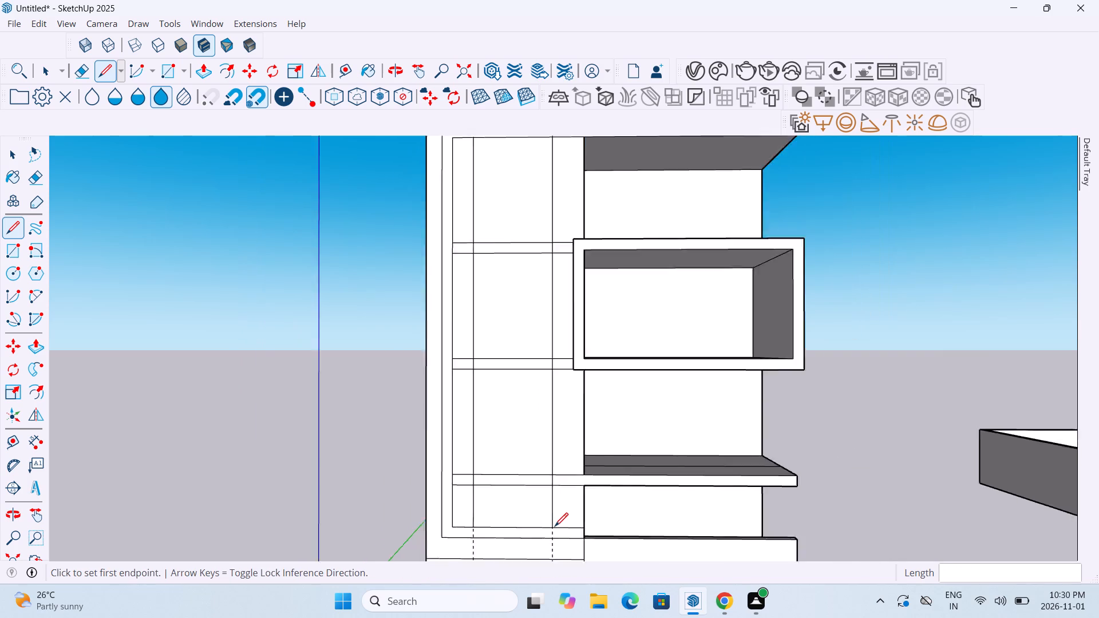
scroll(555, 528, down, 20)
scroll(555, 528, down, 9)
scroll(554, 522, up, 6)
scroll(554, 513, down, 1)
scroll(554, 513, up, 2)
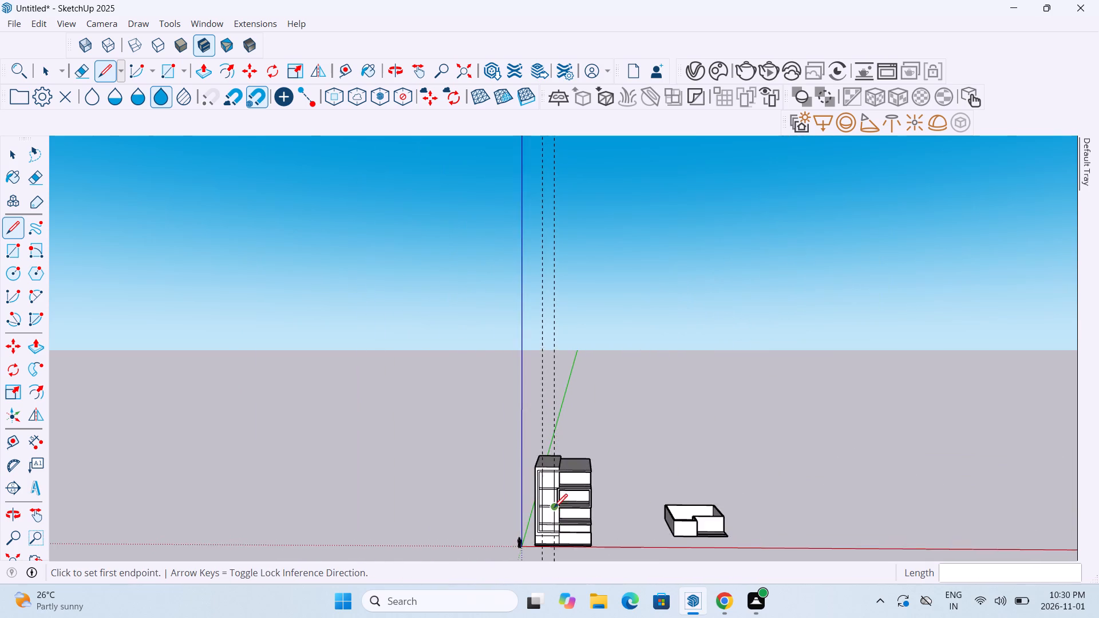
scroll(554, 509, up, 5)
scroll(555, 508, down, 1)
scroll(555, 508, up, 2)
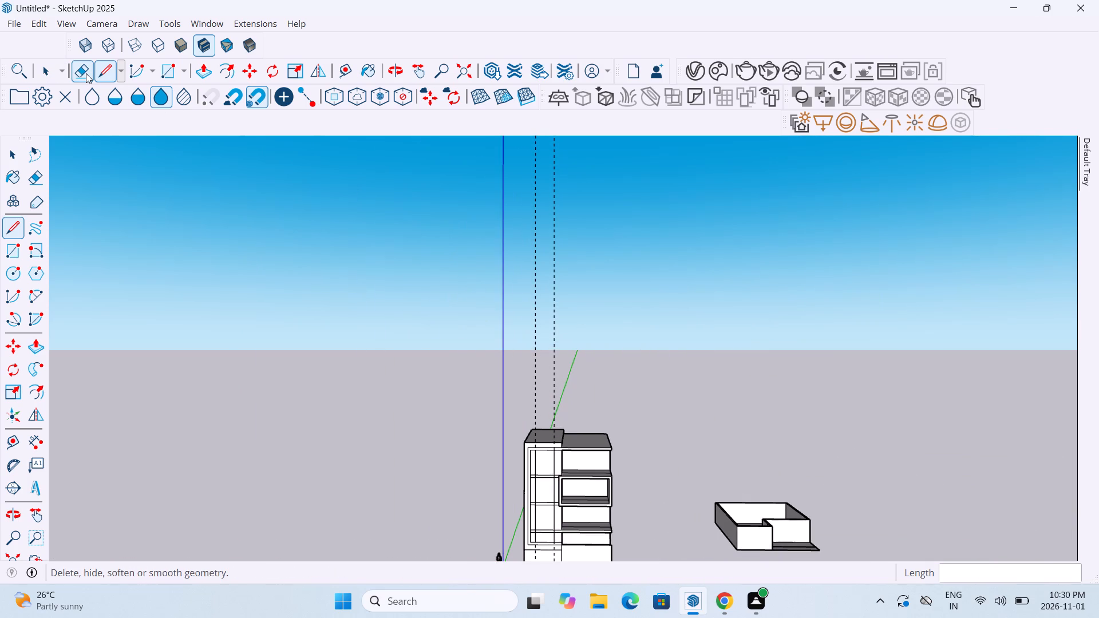
click(86, 73)
drag(523, 385, 548, 377)
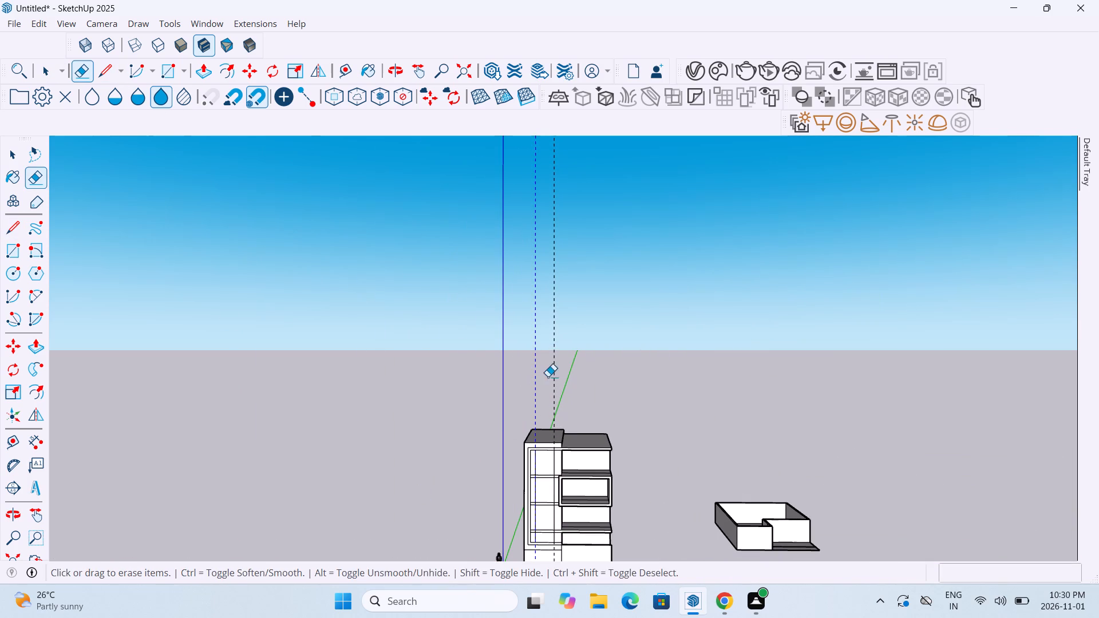
drag(548, 377, 554, 372)
Erase the horizontal band's edges outside the two vertical lines at the level of the balcony frame's top.
middle_drag(543, 477, 559, 427)
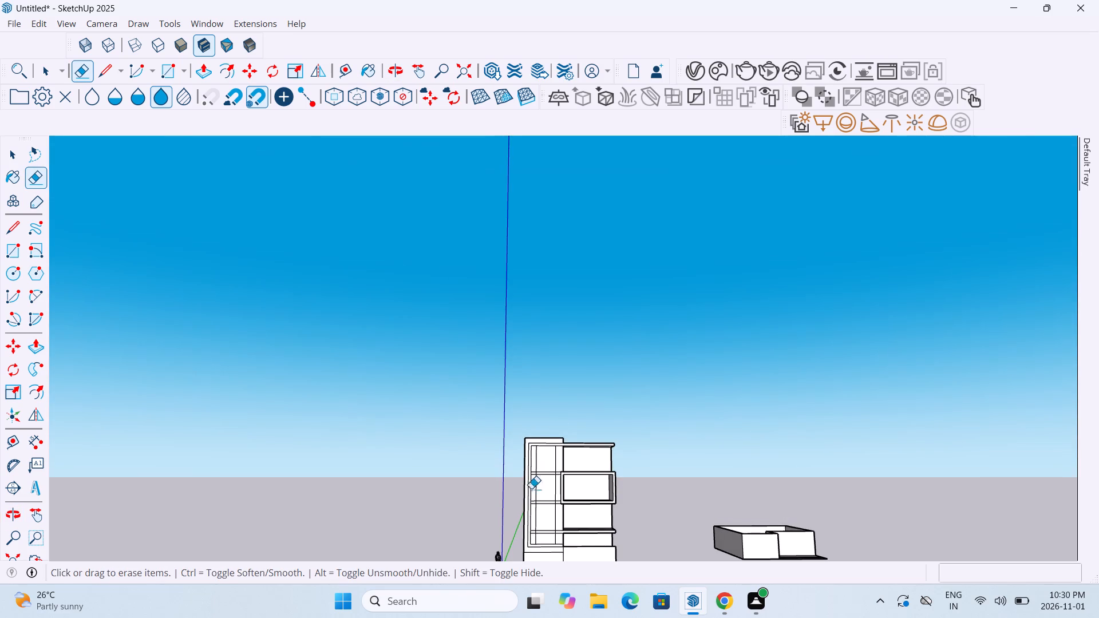
scroll(516, 489, up, 6)
scroll(566, 488, up, 7)
scroll(564, 481, down, 1)
scroll(564, 481, up, 12)
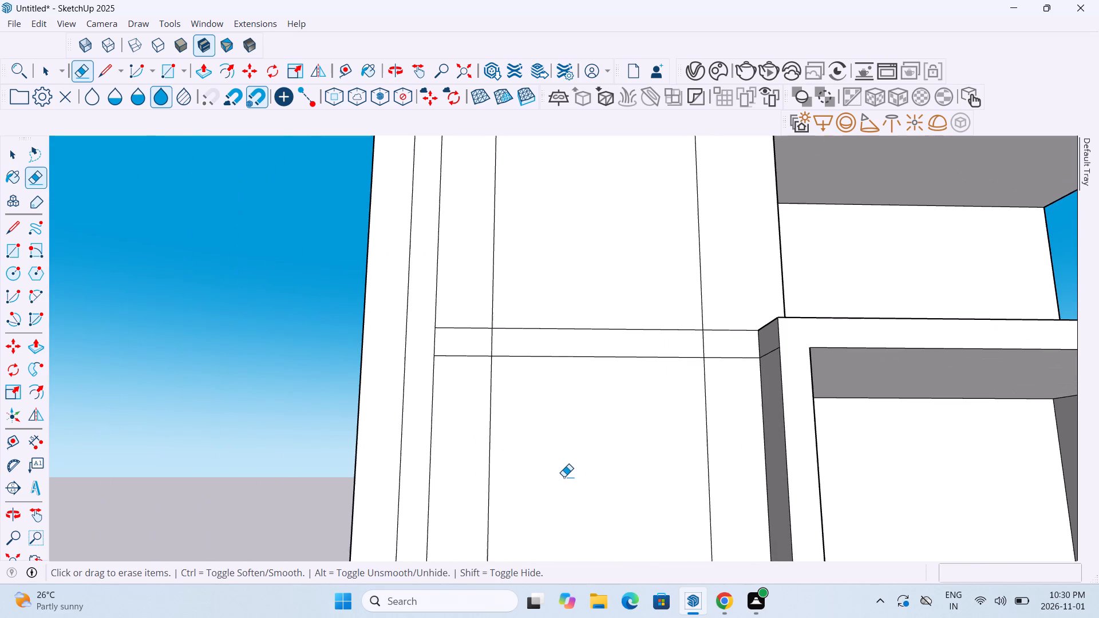
drag(472, 312, 458, 367)
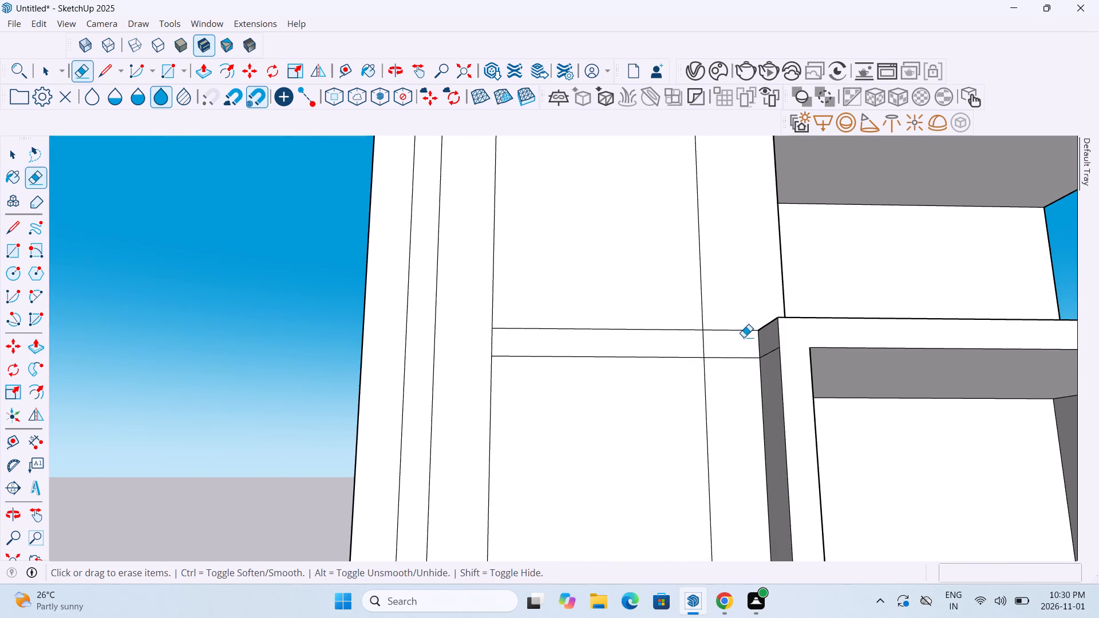
drag(730, 315, 726, 371)
Erase the horizontal band's edges outside the two vertical lines at the level of the balcony frame's base.
scroll(725, 374, down, 15)
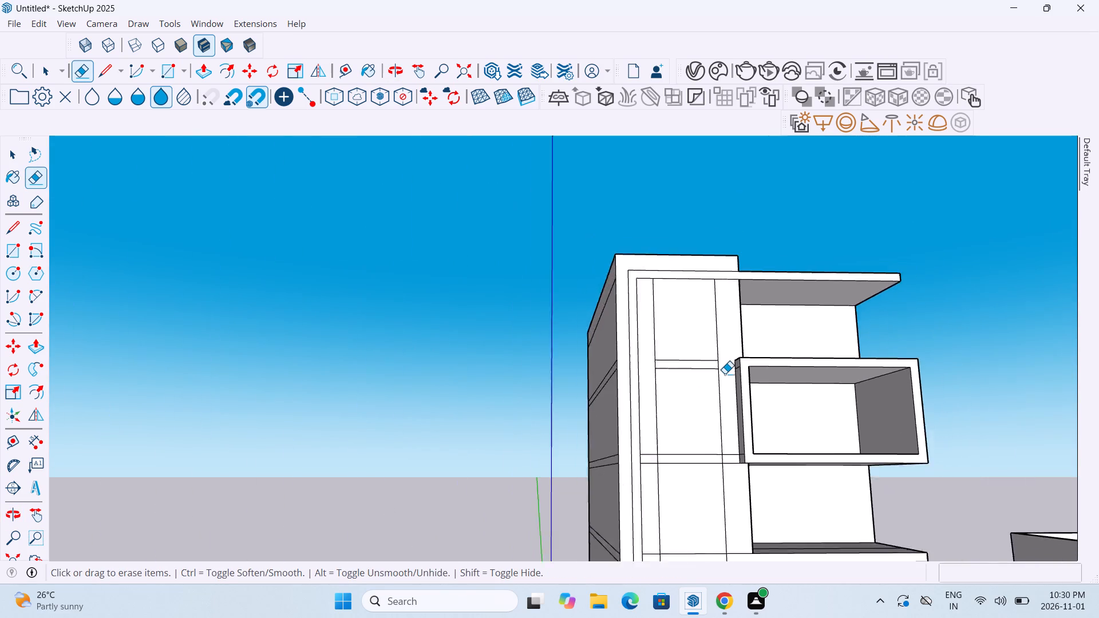
scroll(725, 374, down, 4)
scroll(684, 451, up, 13)
drag(650, 384, 649, 415)
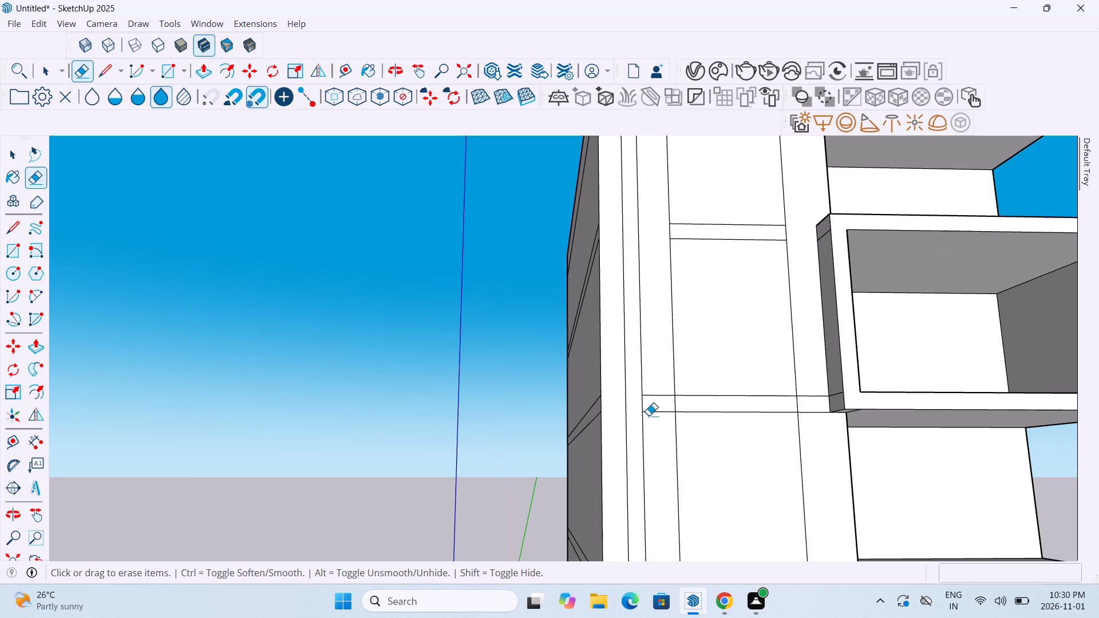
drag(649, 415, 648, 429)
scroll(812, 411, up, 10)
drag(811, 376, 802, 474)
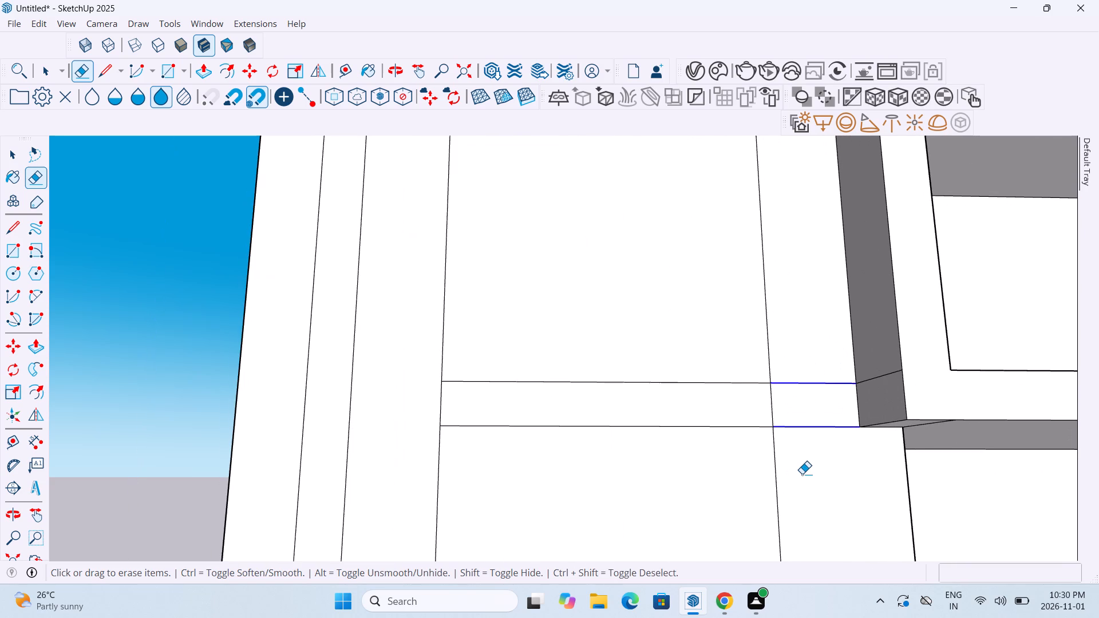
Erase the lowest horizontal band's edges outside the two vertical lines, level with the lower projecting slab.
scroll(802, 473, down, 17)
scroll(803, 464, up, 1)
scroll(803, 464, down, 20)
scroll(803, 464, down, 1)
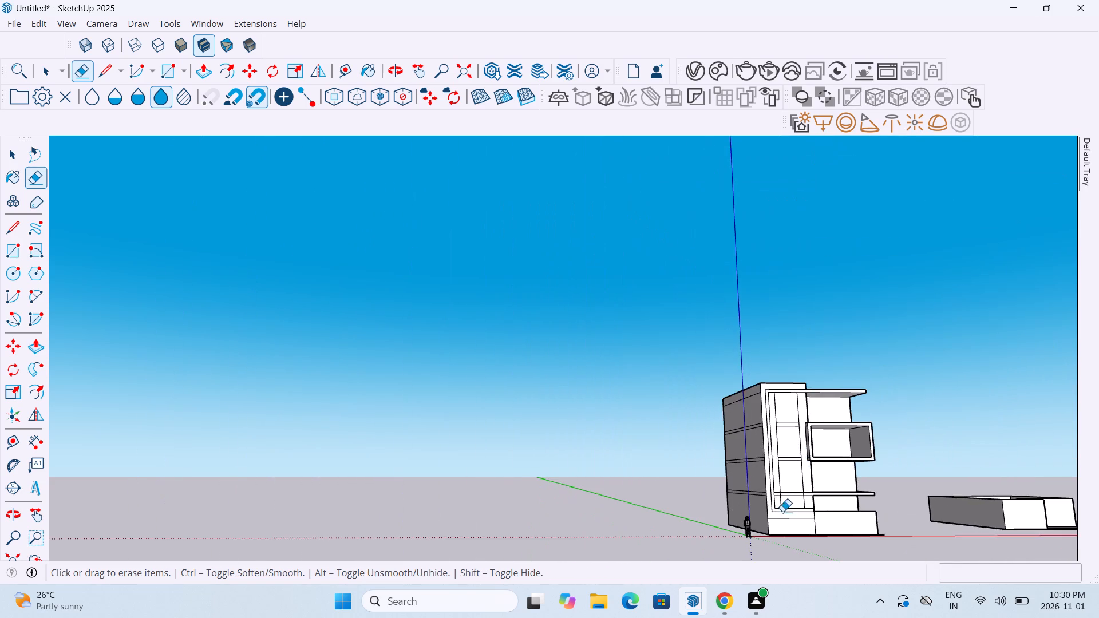
scroll(782, 511, up, 20)
scroll(782, 511, up, 2)
drag(746, 428, 748, 452)
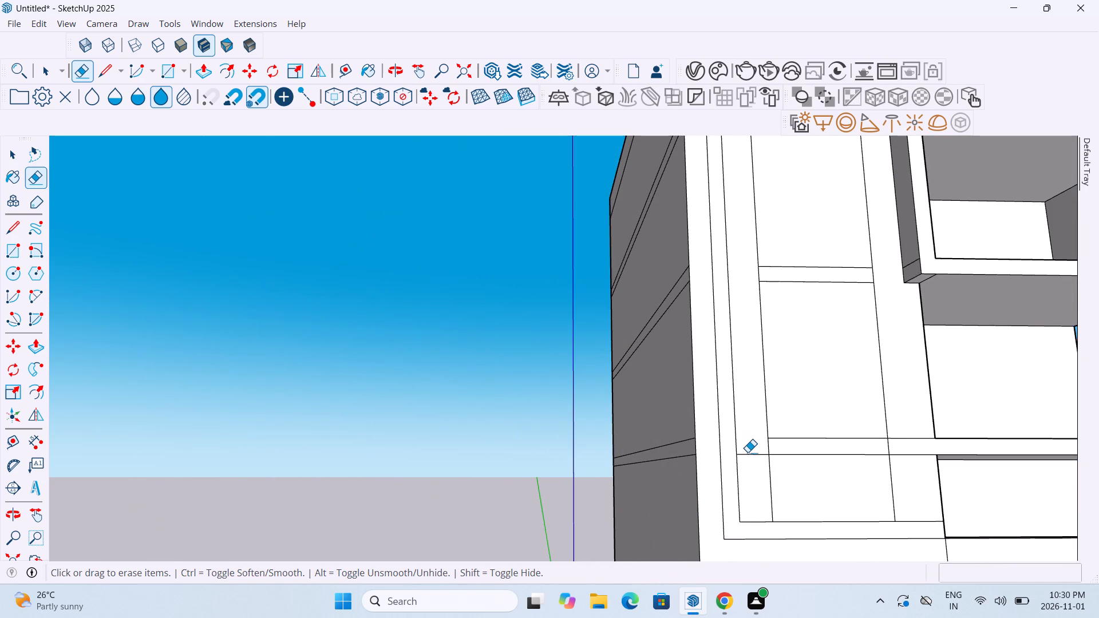
drag(748, 452, 753, 484)
drag(900, 427, 911, 473)
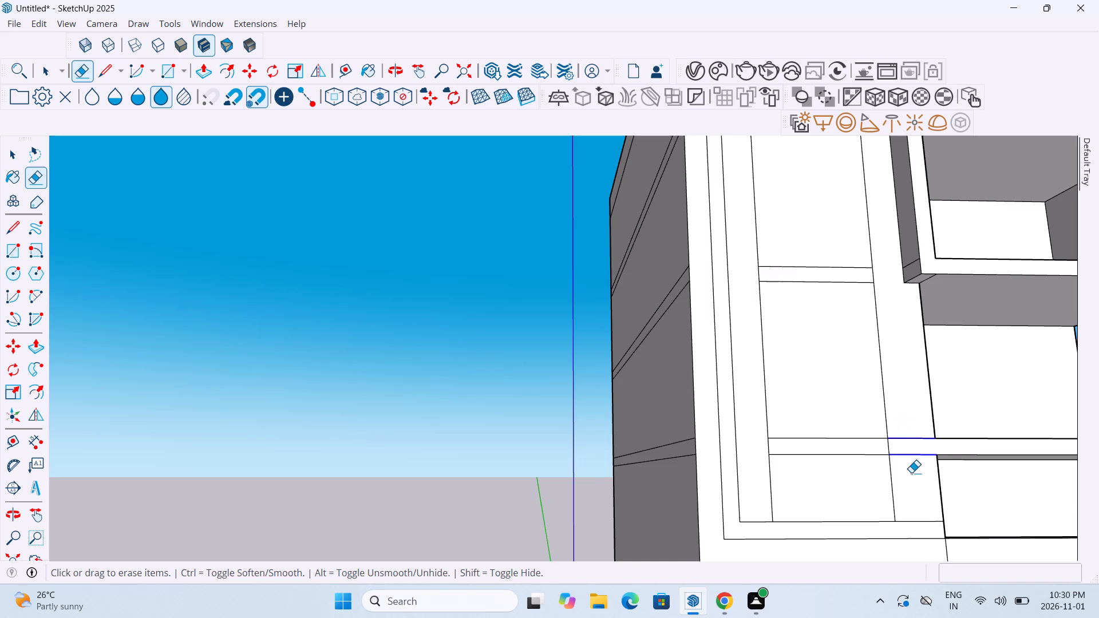
scroll(912, 473, down, 12)
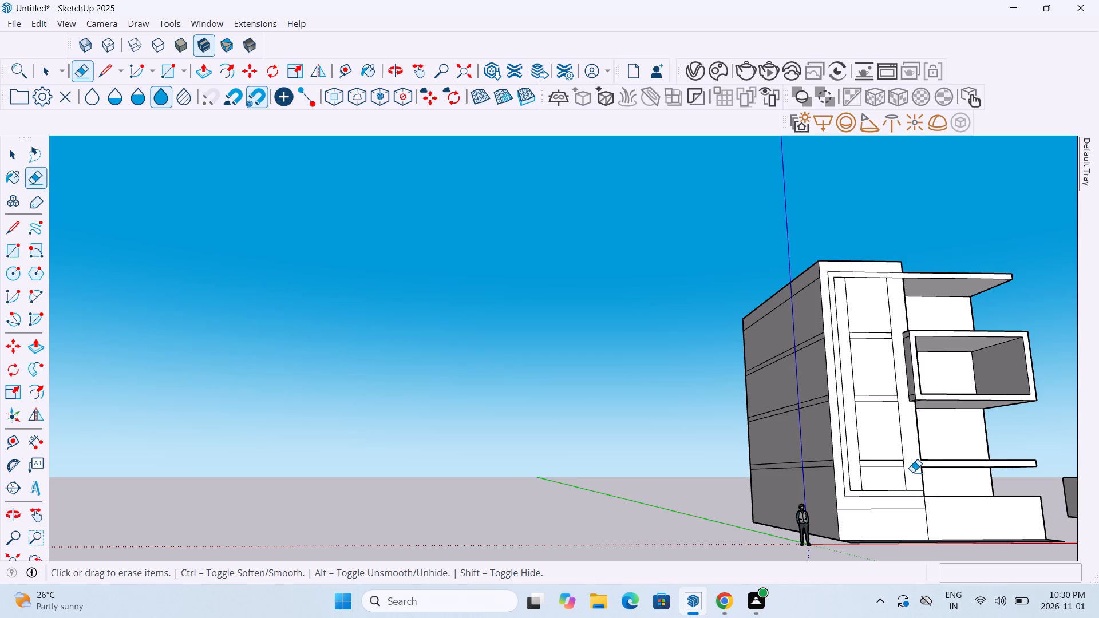
Examine the front facade's panelled bay, balcony frame, projecting slabs and base wall from several angles.
middle_drag(1026, 503, 970, 506)
scroll(970, 506, down, 3)
middle_drag(987, 466, 987, 495)
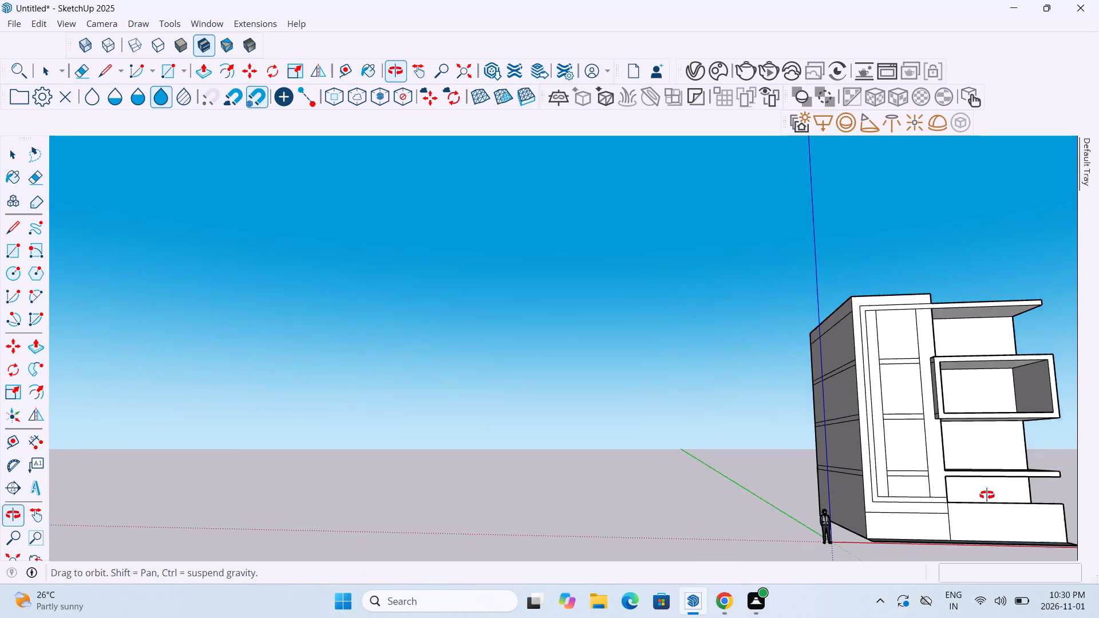
middle_drag(987, 495, 987, 496)
middle_drag(988, 513, 971, 467)
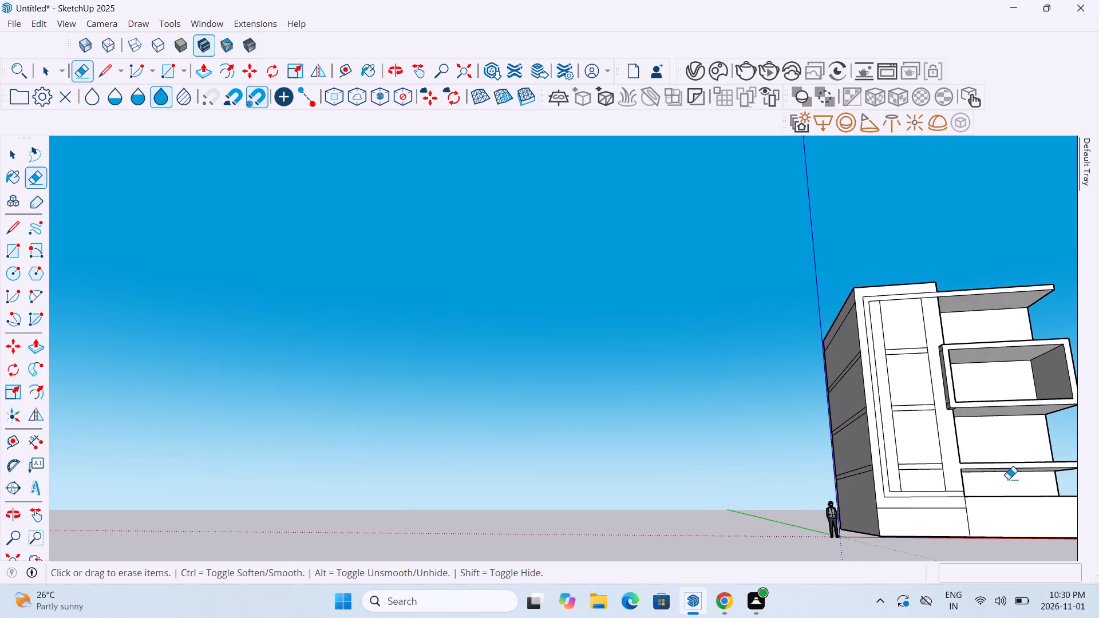
scroll(1008, 479, down, 6)
scroll(1055, 480, up, 18)
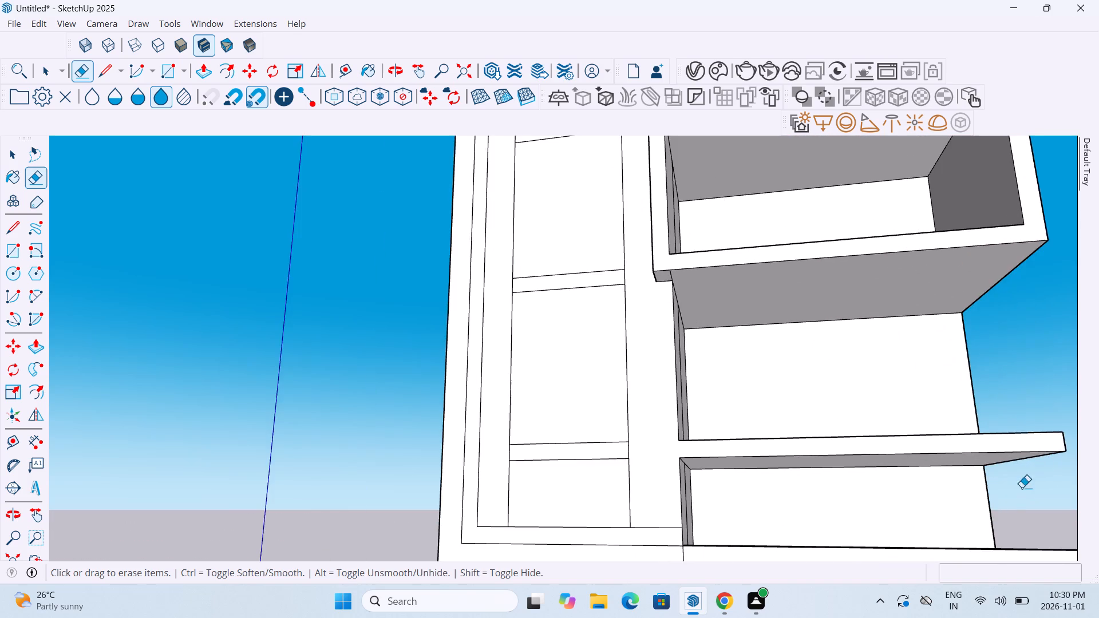
middle_drag(1016, 491, 991, 530)
scroll(991, 530, down, 14)
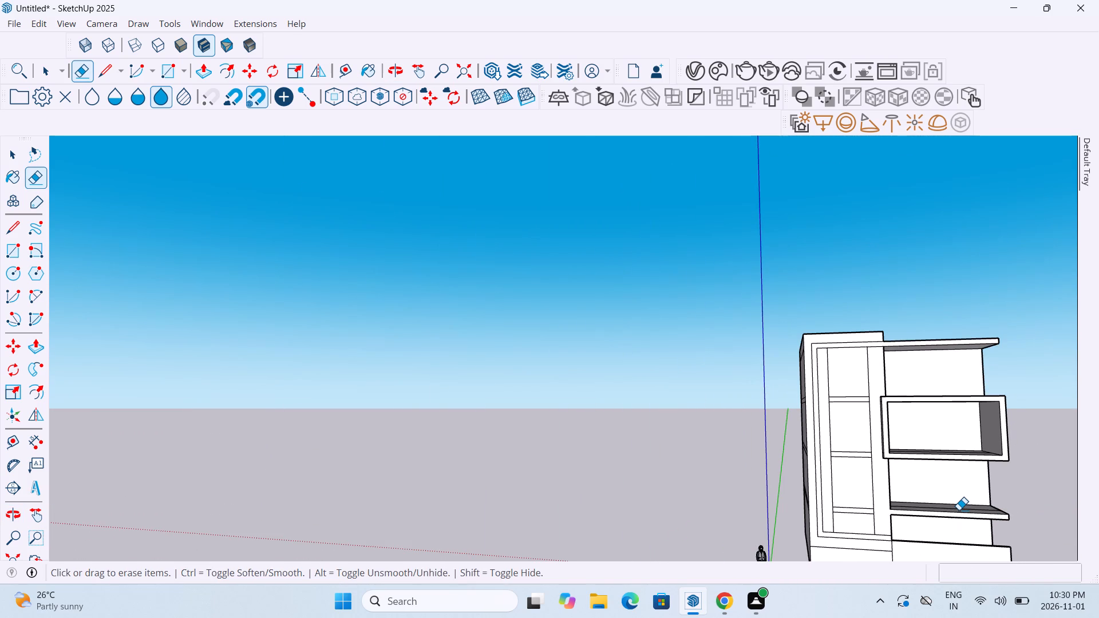
middle_drag(959, 510, 956, 473)
scroll(956, 473, down, 13)
middle_drag(966, 506, 926, 541)
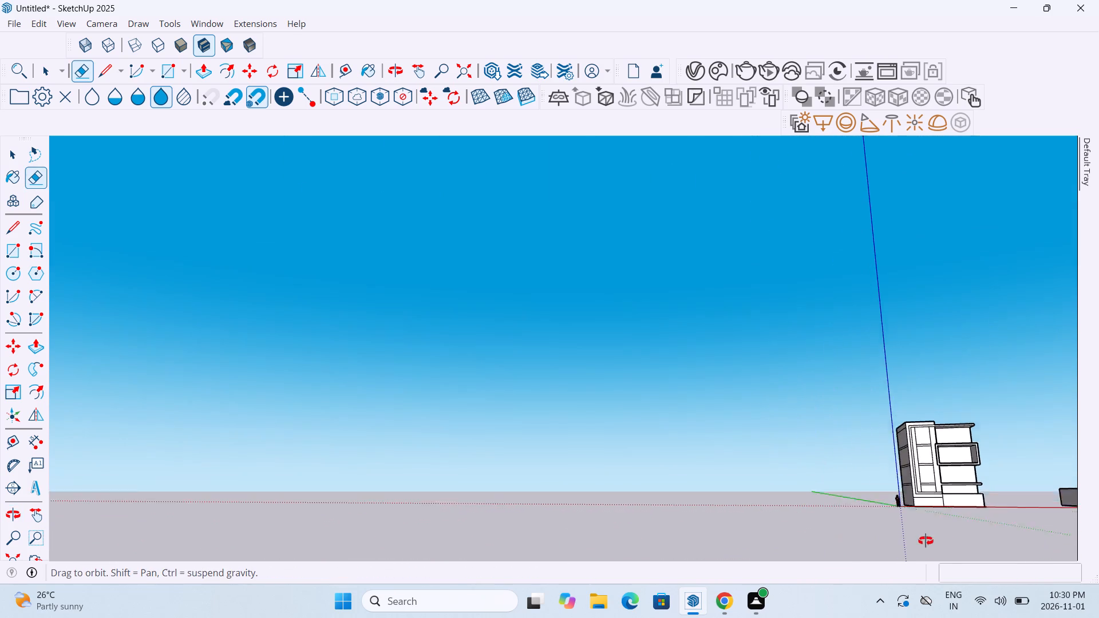
middle_drag(926, 541, 919, 545)
scroll(993, 506, up, 12)
scroll(991, 494, up, 11)
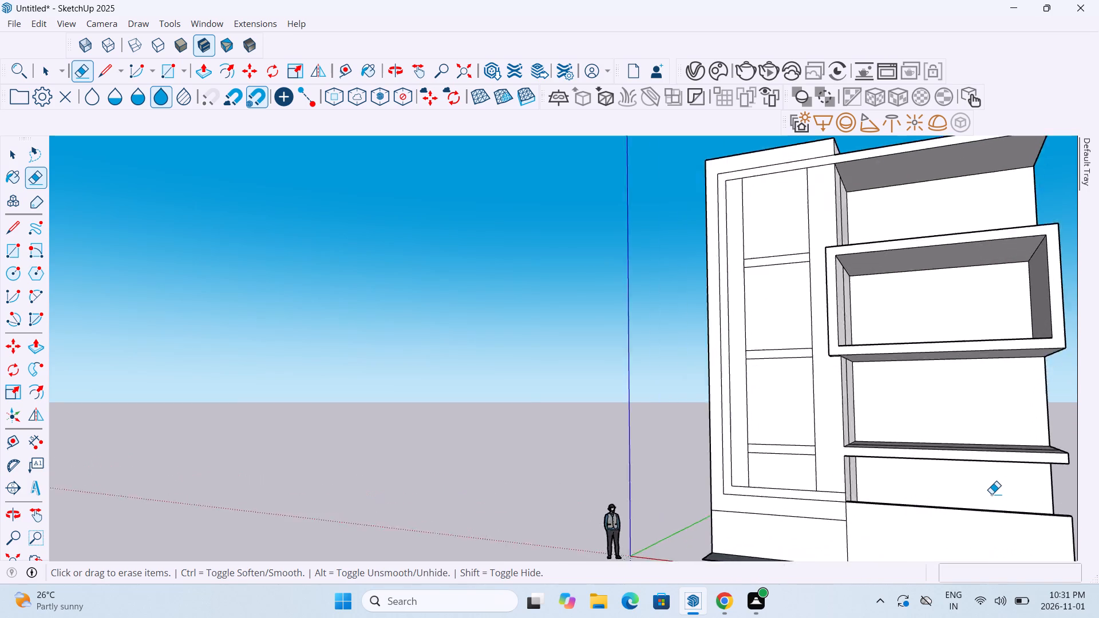
middle_drag(991, 494, 996, 474)
scroll(996, 474, down, 4)
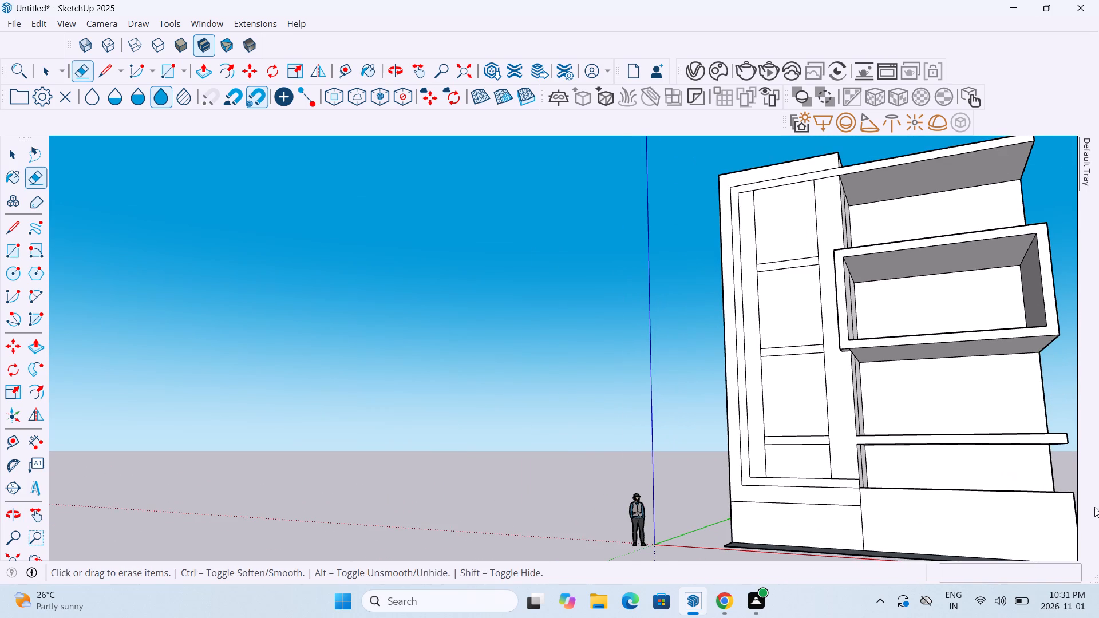
scroll(902, 503, up, 9)
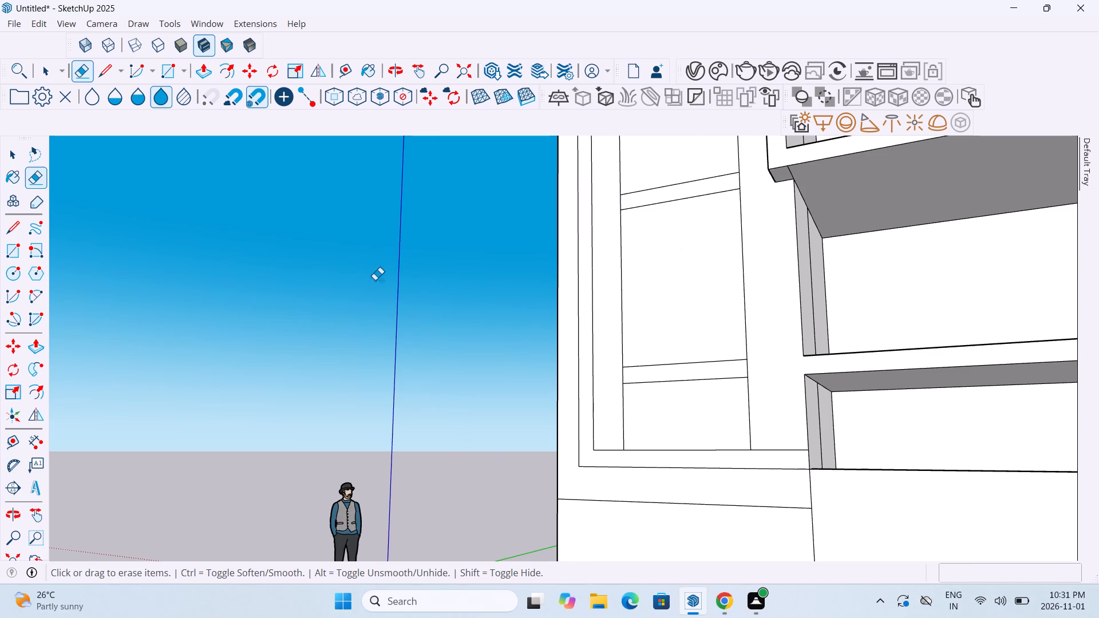
middle_drag(657, 523, 693, 490)
scroll(693, 490, down, 6)
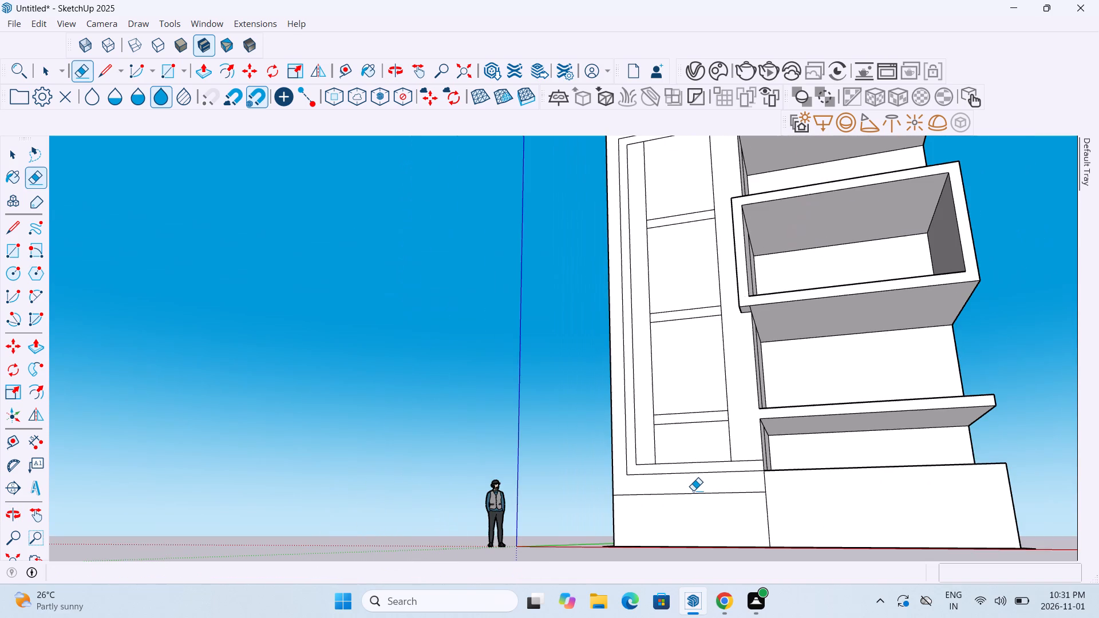
scroll(699, 505, up, 8)
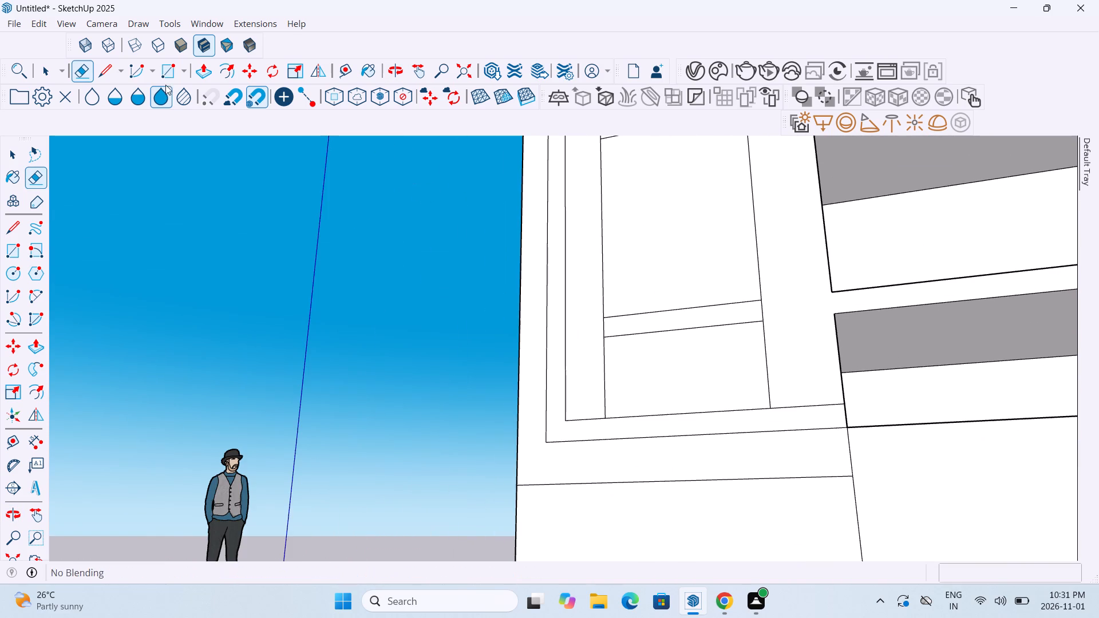
Place a horizontal guide 4' above the bottom edge of the front facade's main wall.
click(344, 70)
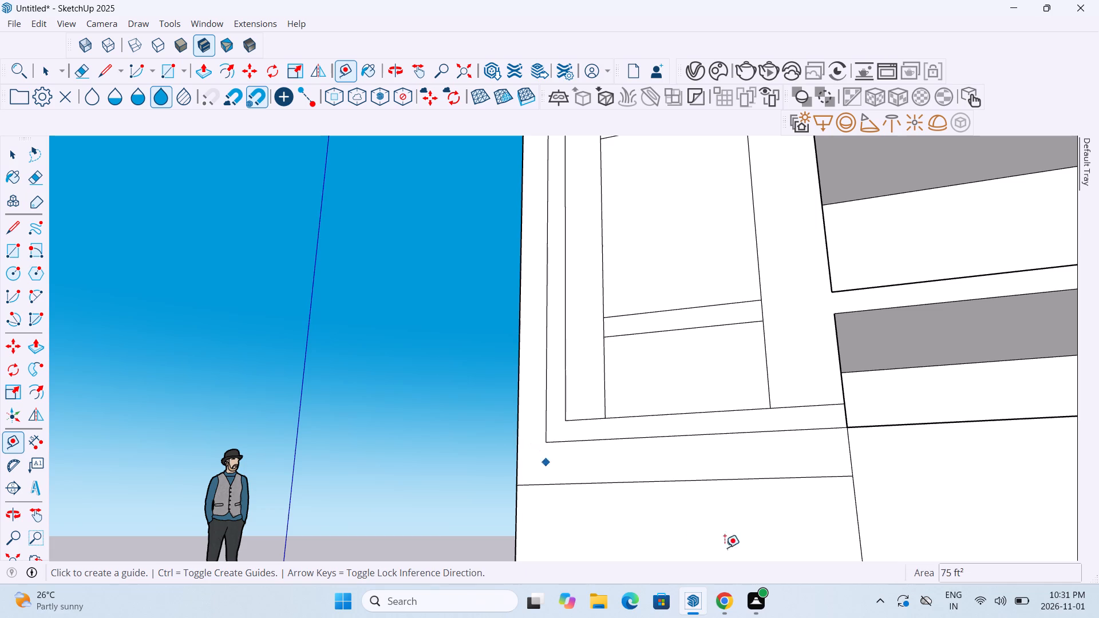
scroll(806, 478, down, 14)
middle_drag(810, 529, 824, 549)
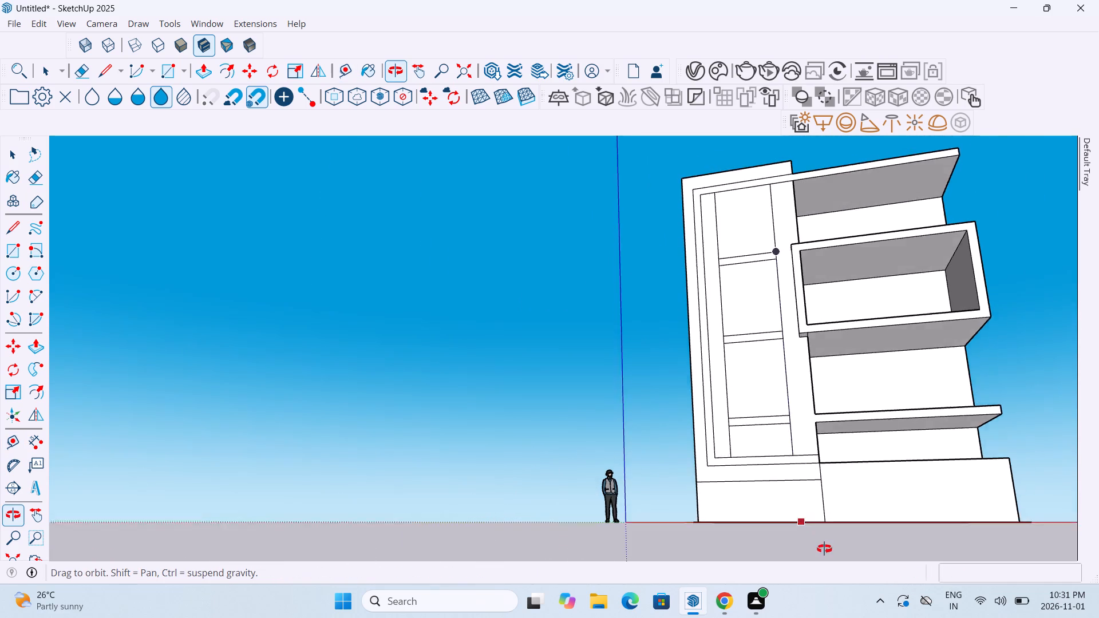
middle_drag(824, 549, 824, 549)
scroll(770, 528, up, 17)
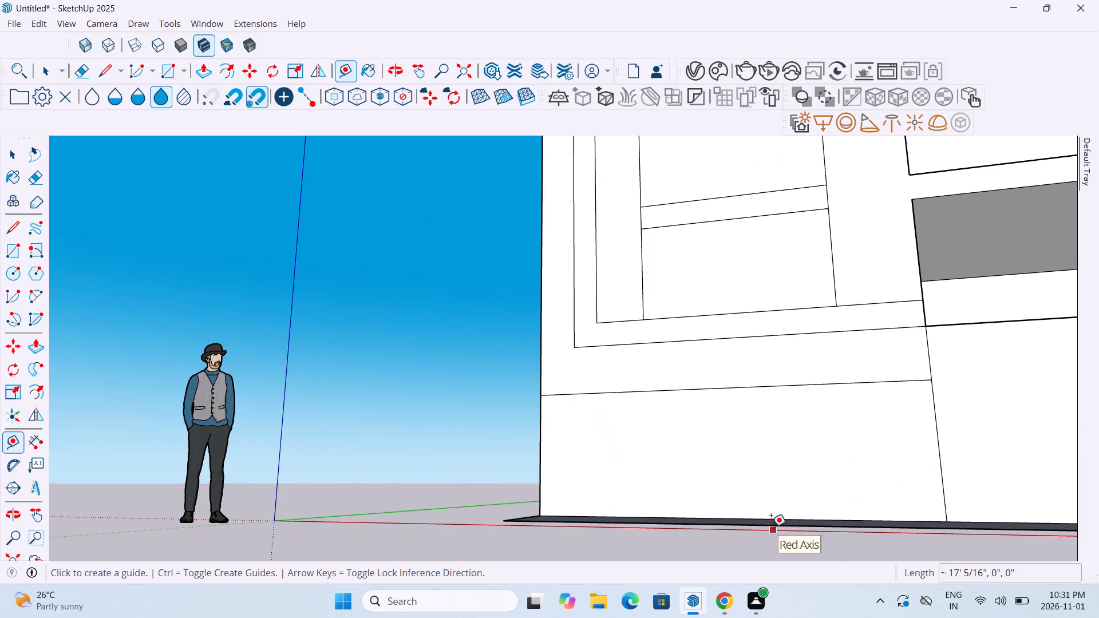
click(776, 515)
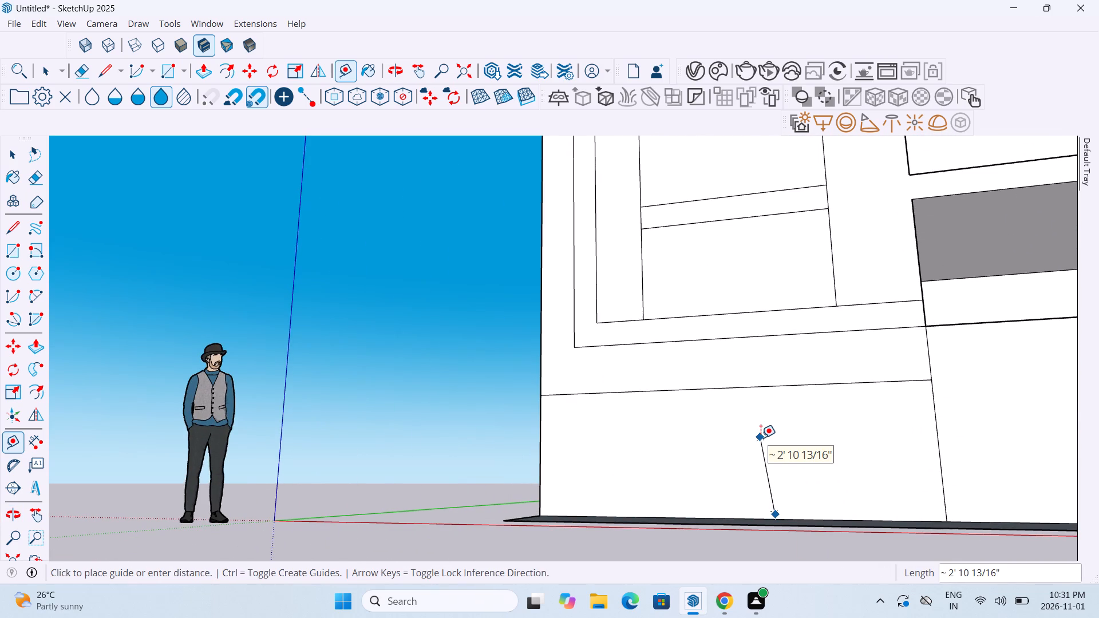
key(Escape)
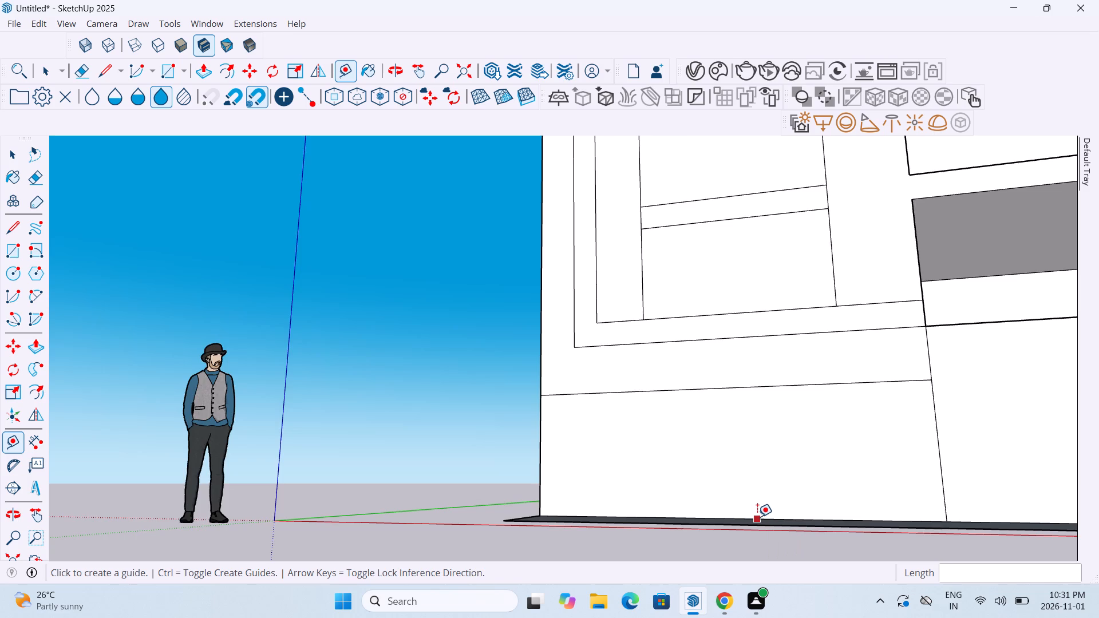
scroll(761, 513, up, 11)
click(762, 540)
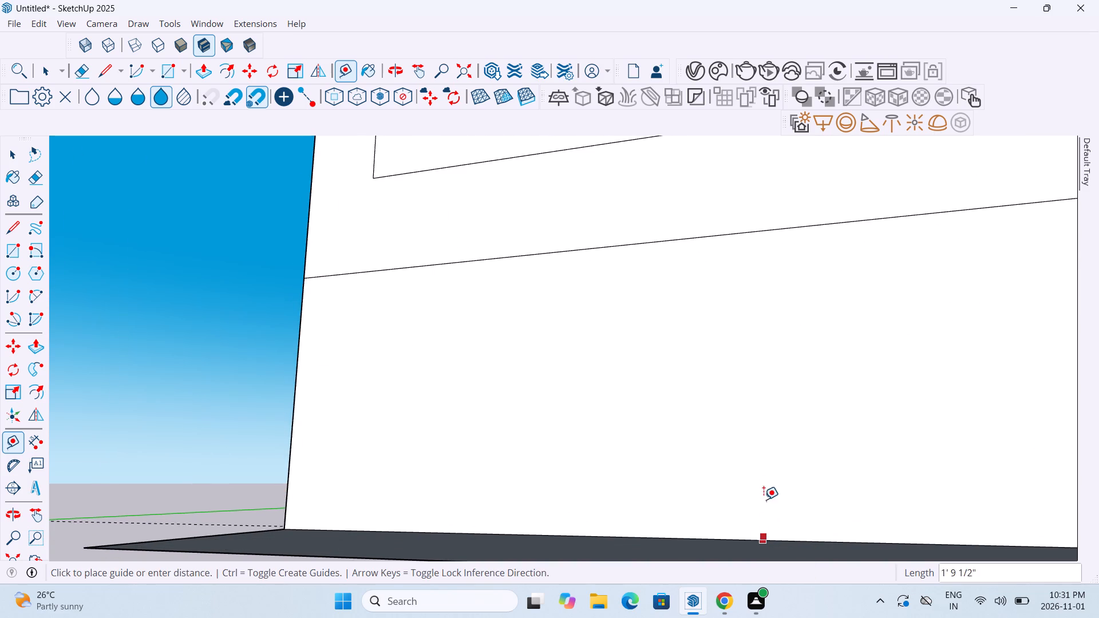
scroll(765, 463, down, 11)
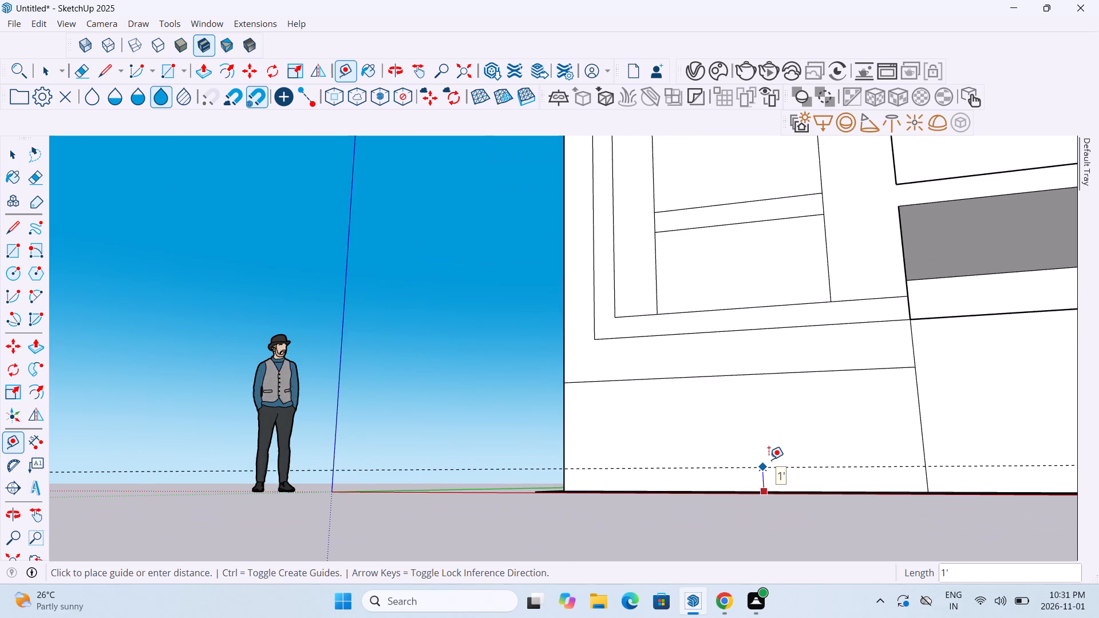
text(4')
key(Return)
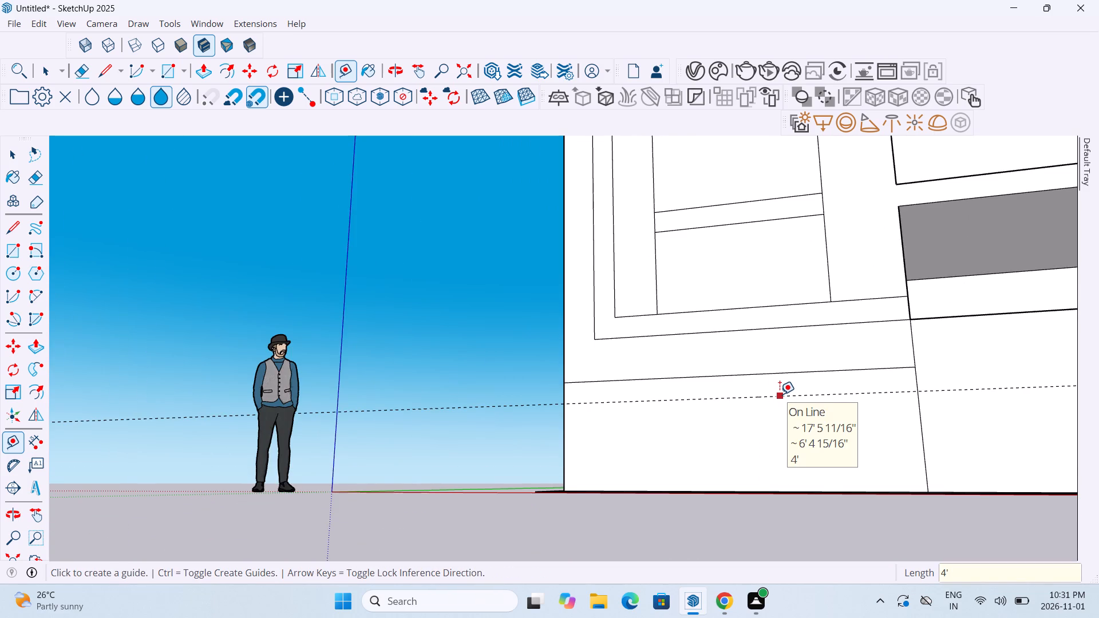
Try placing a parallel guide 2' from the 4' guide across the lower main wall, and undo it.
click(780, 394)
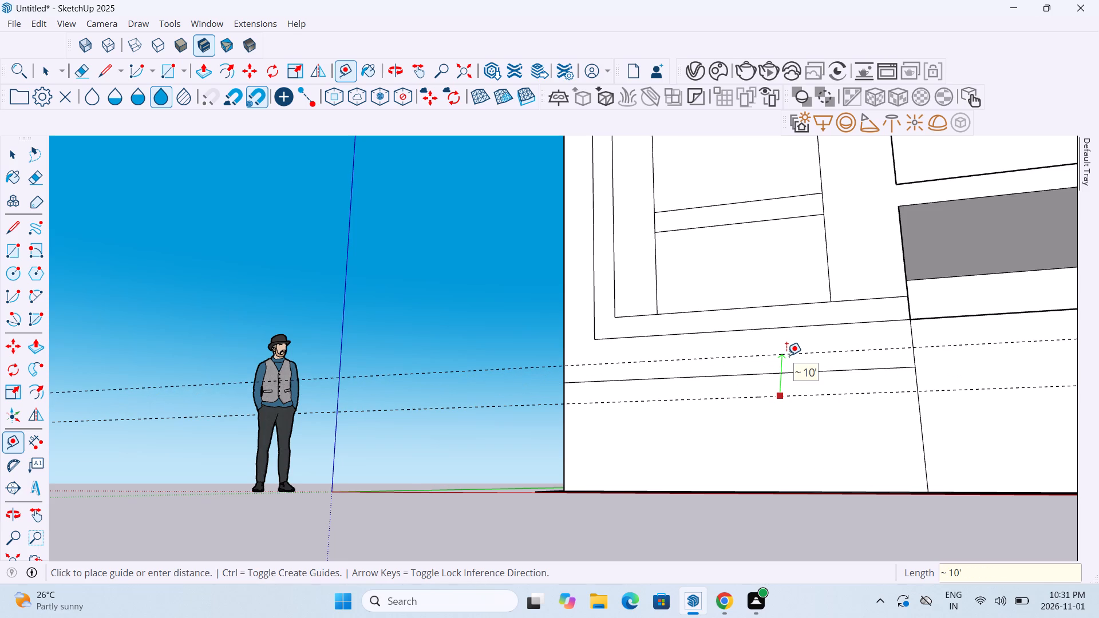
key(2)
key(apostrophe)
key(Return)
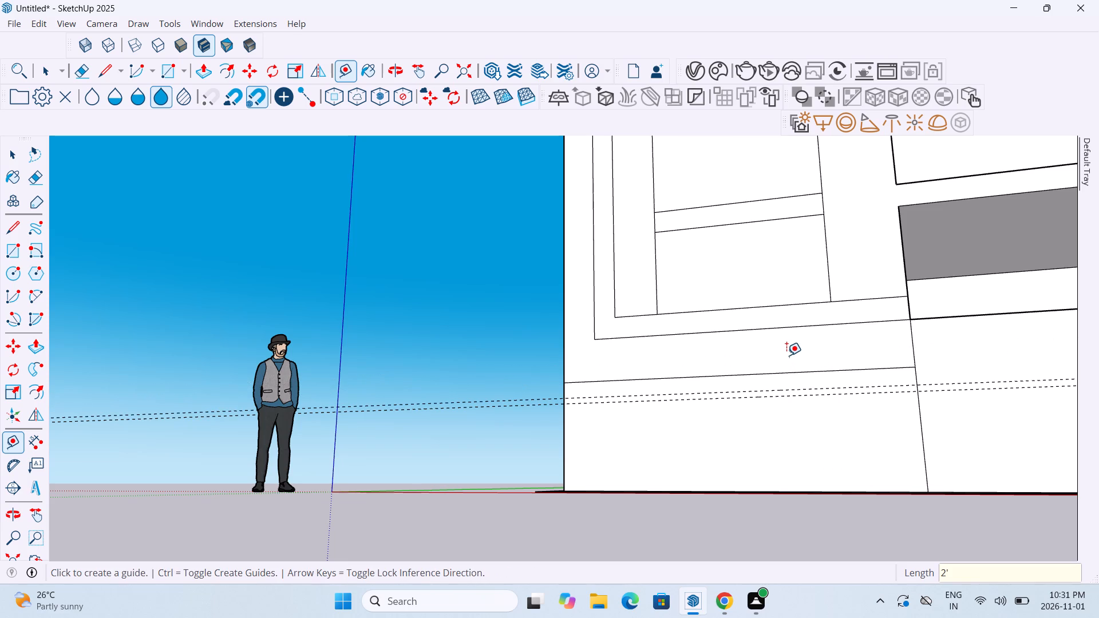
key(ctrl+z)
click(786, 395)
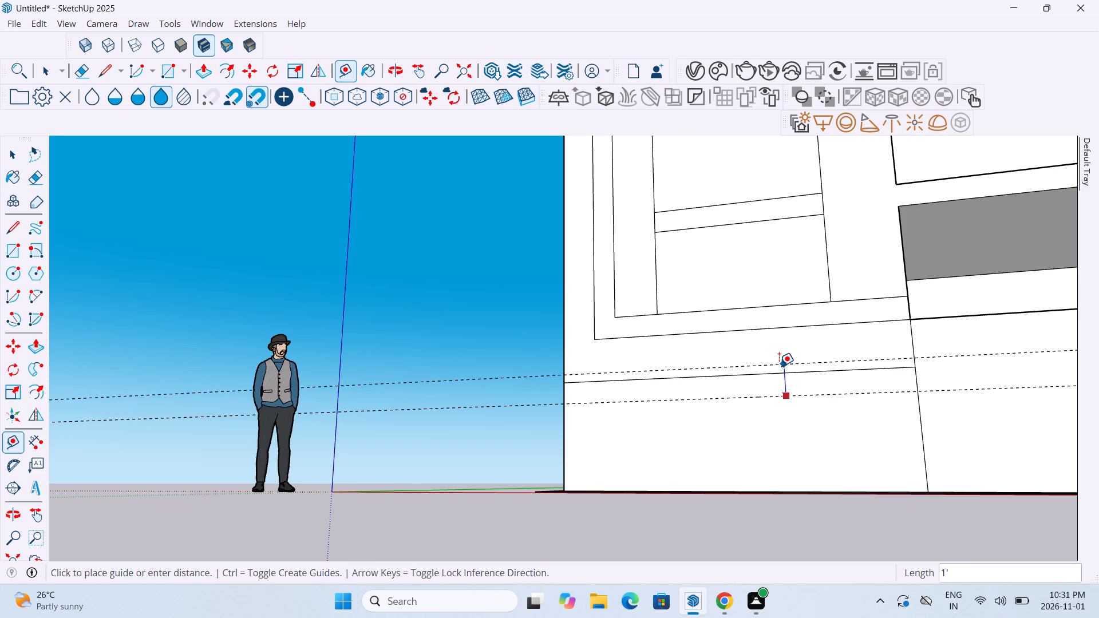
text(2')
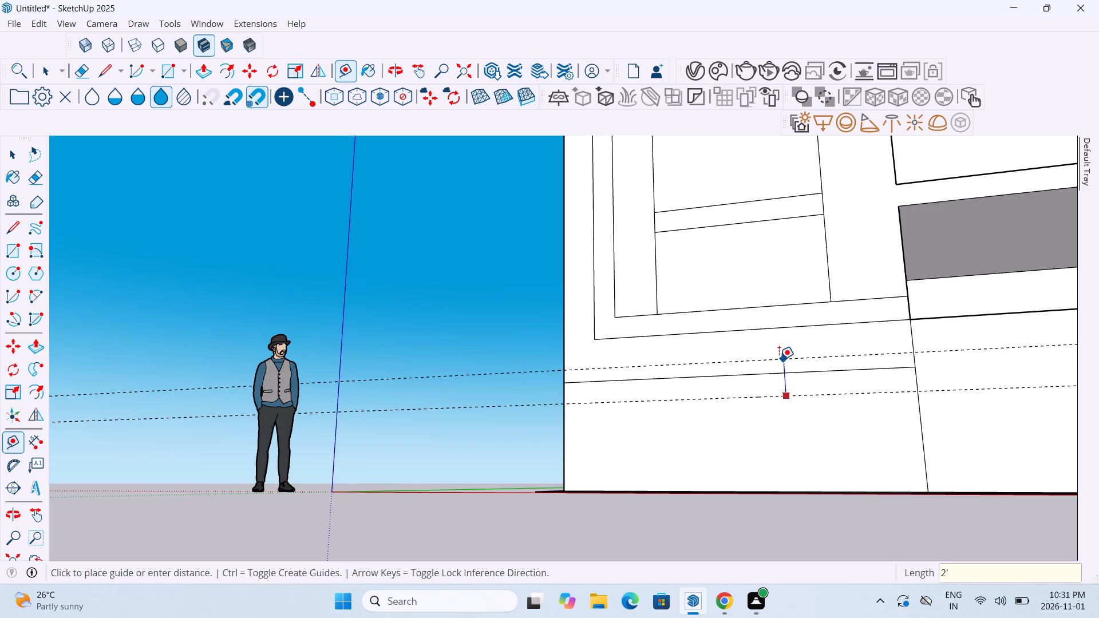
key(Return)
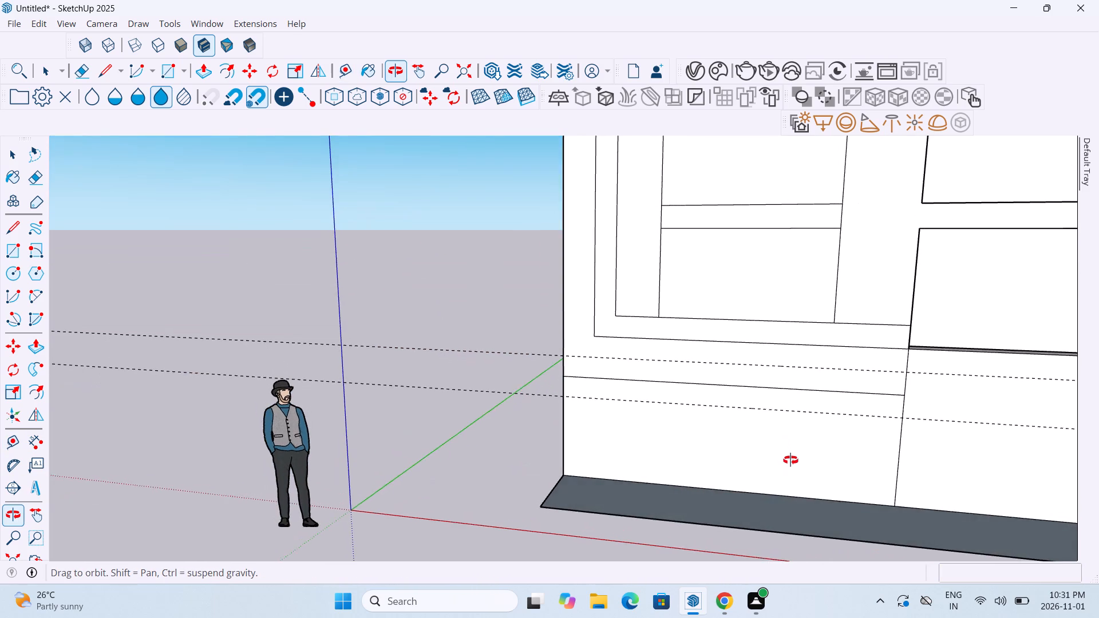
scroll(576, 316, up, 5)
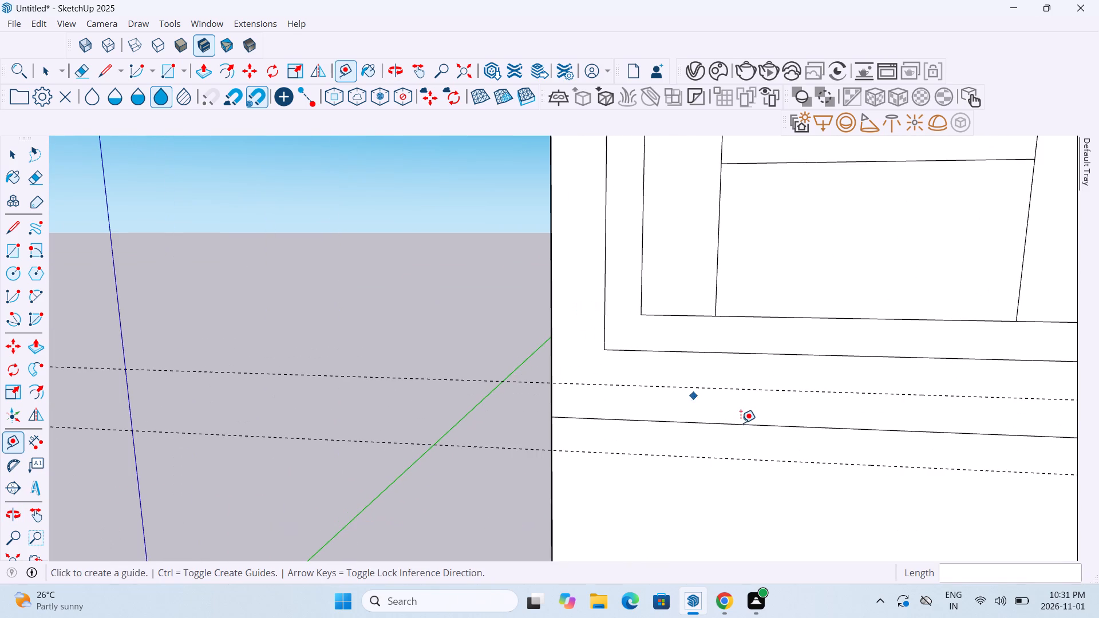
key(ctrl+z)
Place a parallel horizontal guide 1.5' above the 4' guide on the lower main wall.
click(791, 458)
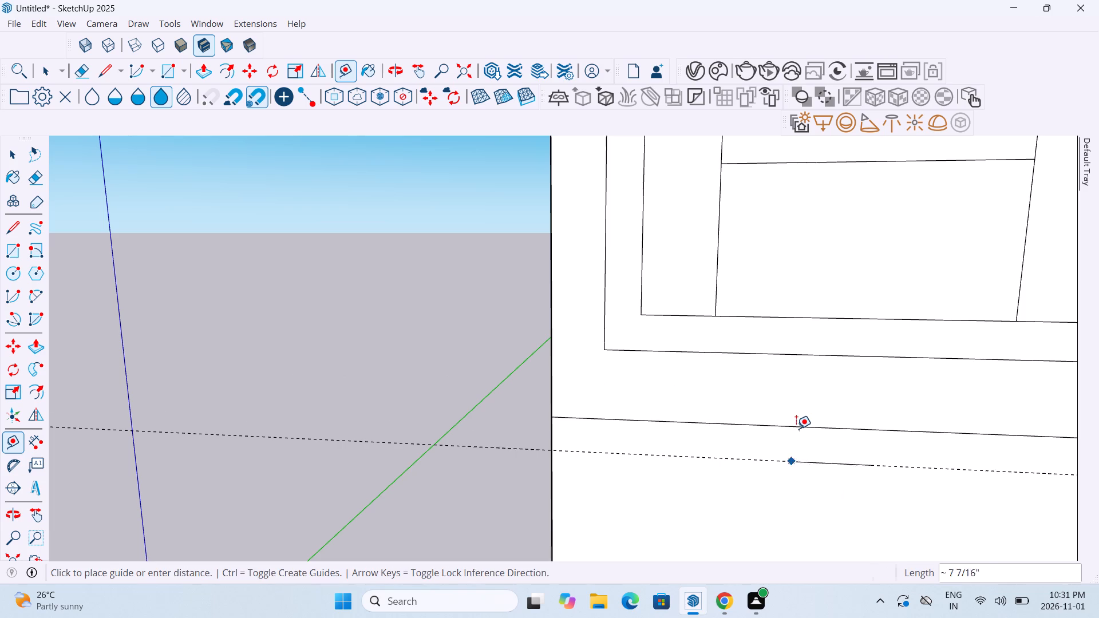
key(1)
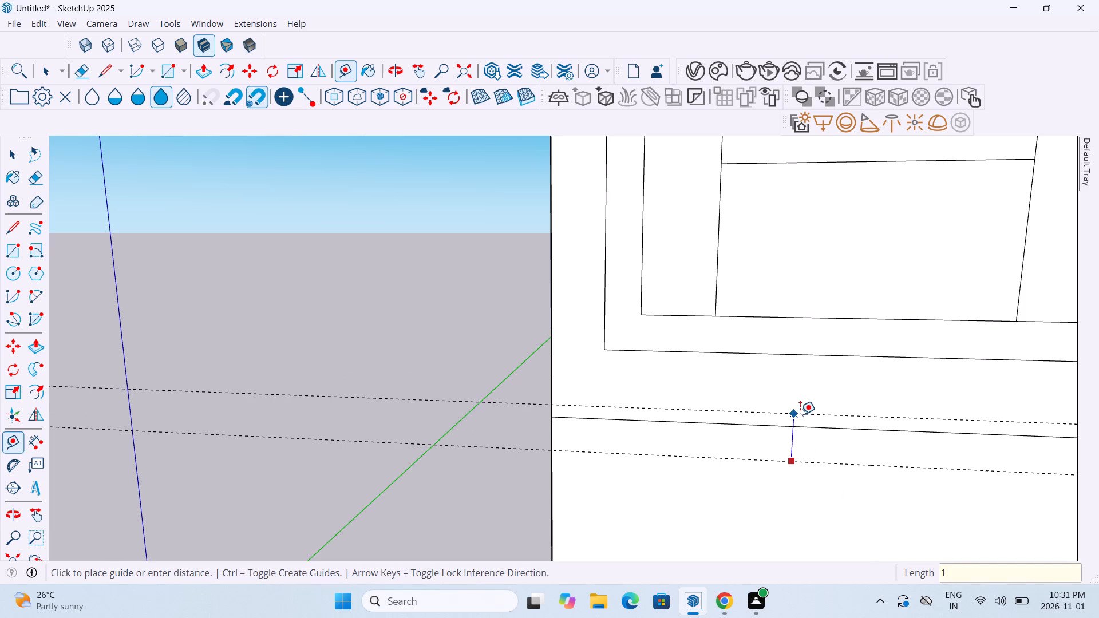
key(apostrophe)
key(BackSpace)
text(.5)
key(apostrophe)
key(Return)
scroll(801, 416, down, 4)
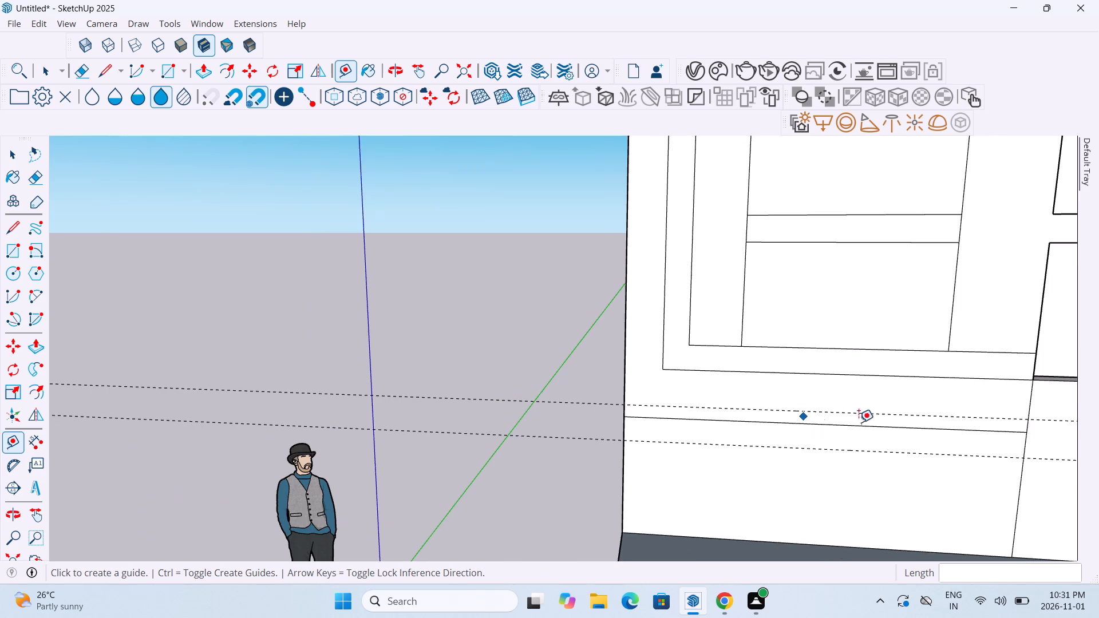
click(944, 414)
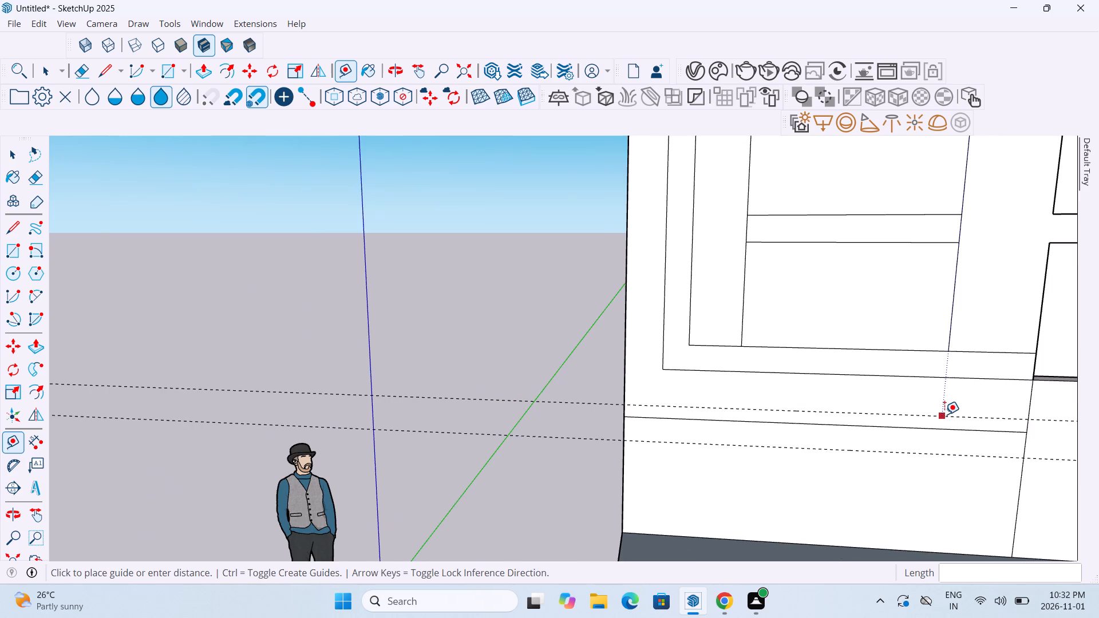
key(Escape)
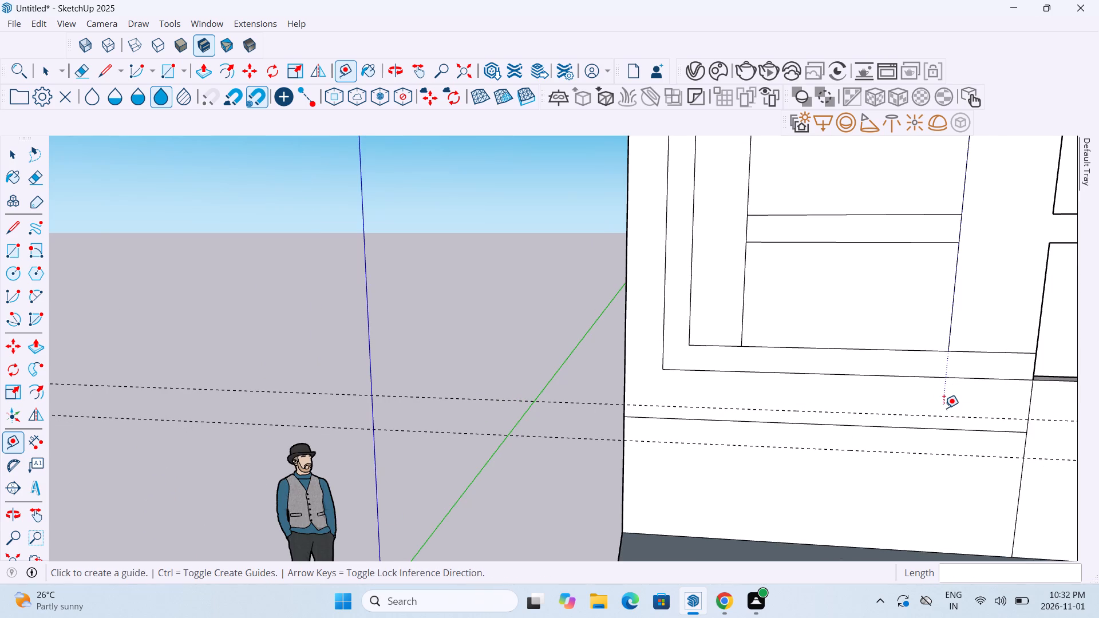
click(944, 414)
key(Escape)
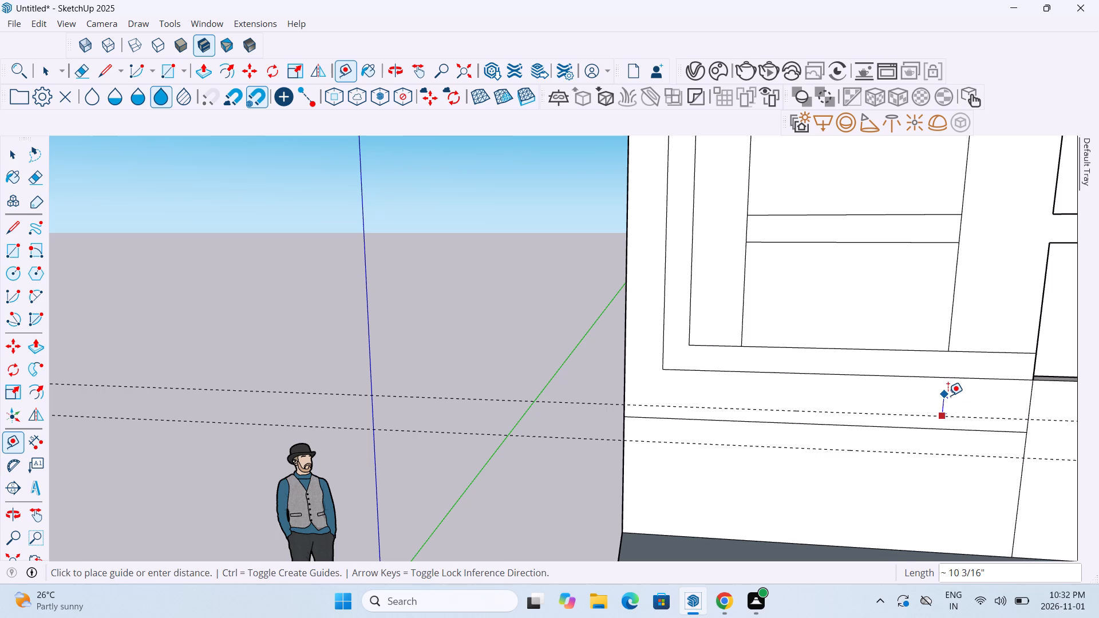
Place a third horizontal guide 1' above the upper guide, just below the main wall's inset border lines.
click(953, 414)
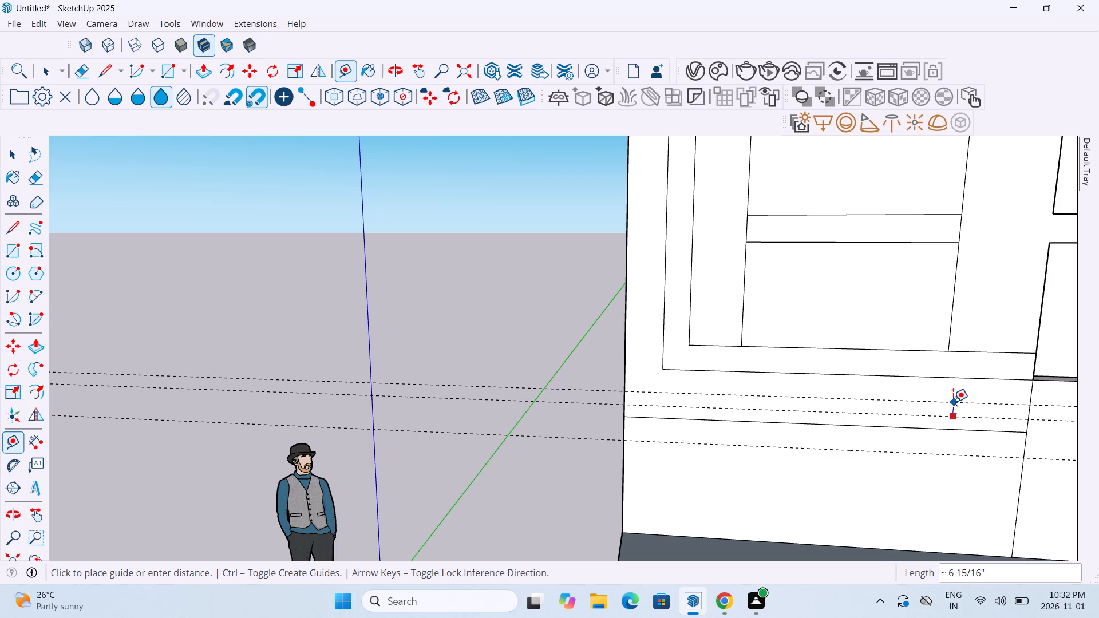
text(1')
key(Return)
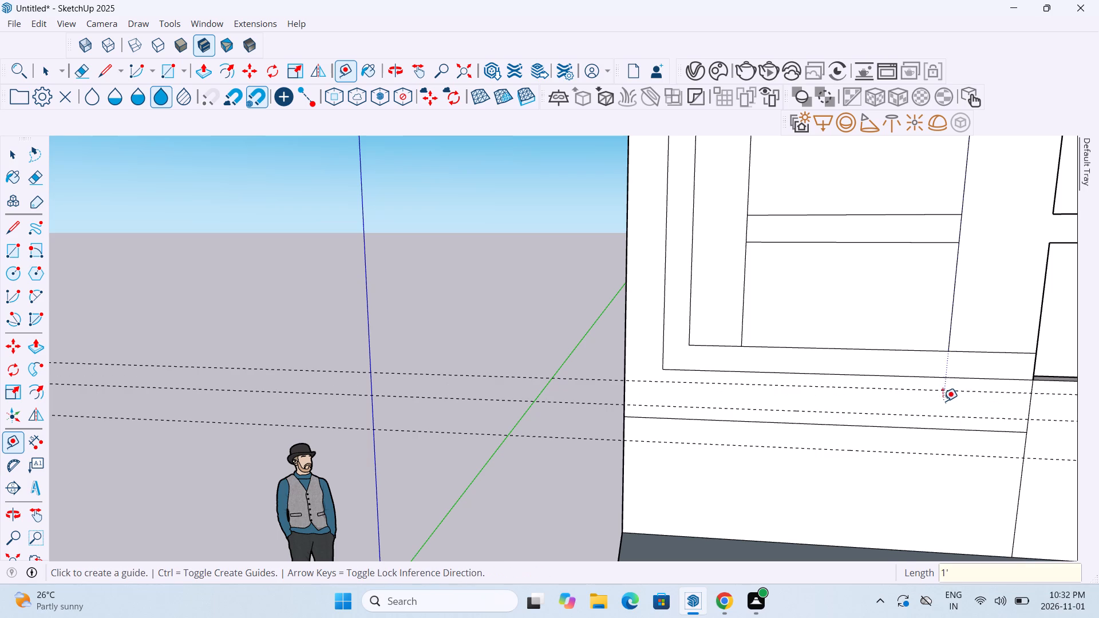
Draw a 1' 6" line down from the outer border's lower corner to the middle guide, continuing 13' 6" along it to the wall's edge.
click(99, 69)
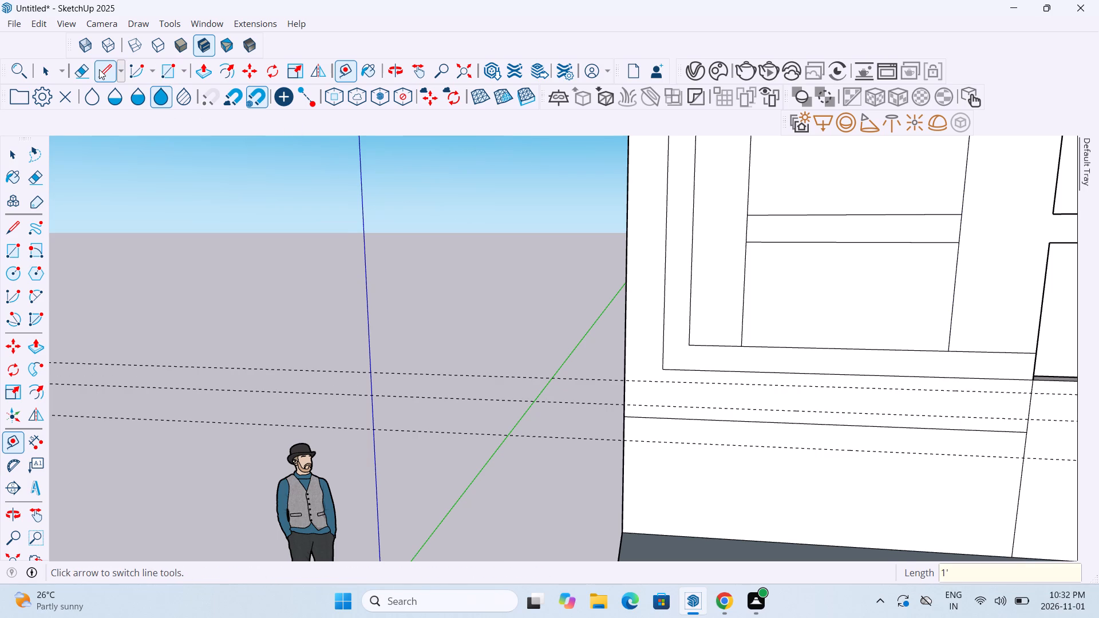
scroll(667, 378, up, 4)
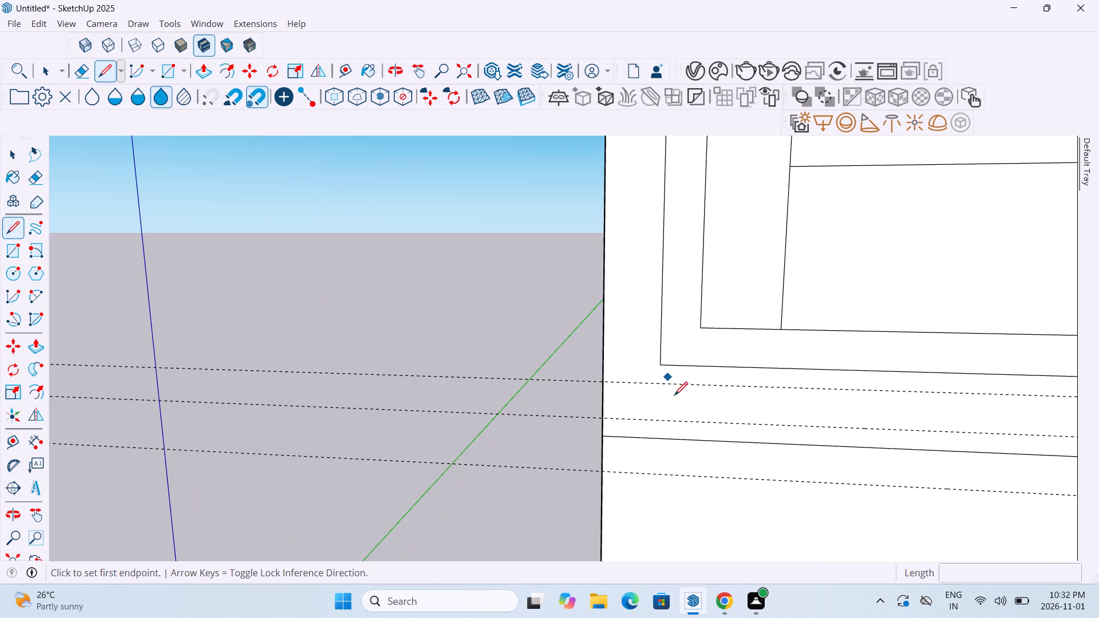
click(661, 368)
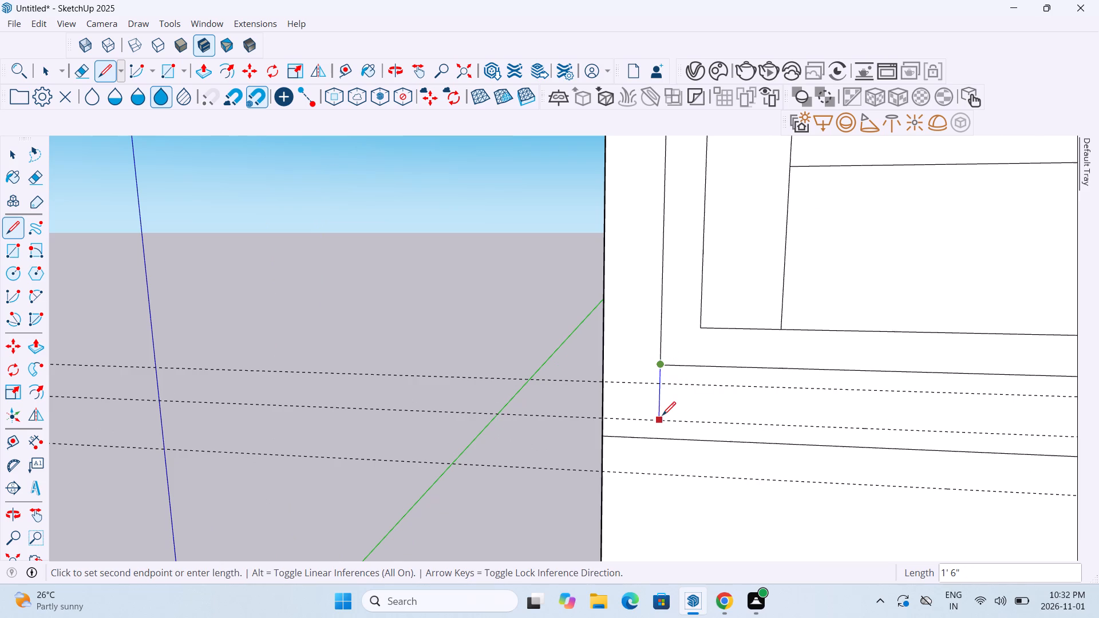
click(662, 419)
scroll(662, 419, down, 6)
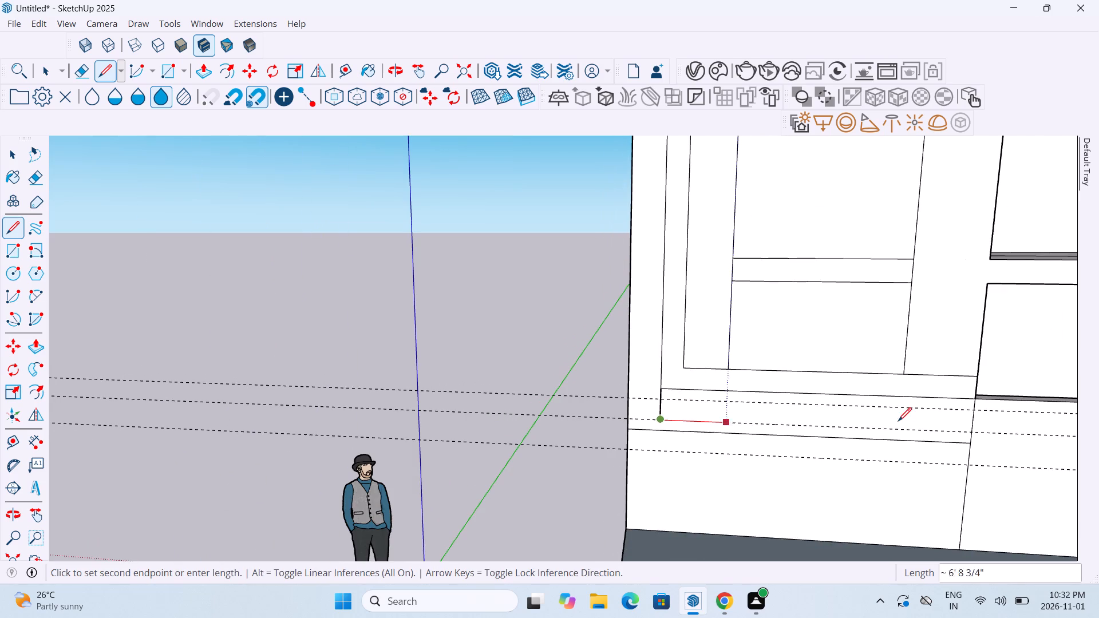
click(969, 435)
Draw a 13' 6" line along the upper guide from the outer border's extended side to the main wall's far edge.
scroll(969, 435, up, 5)
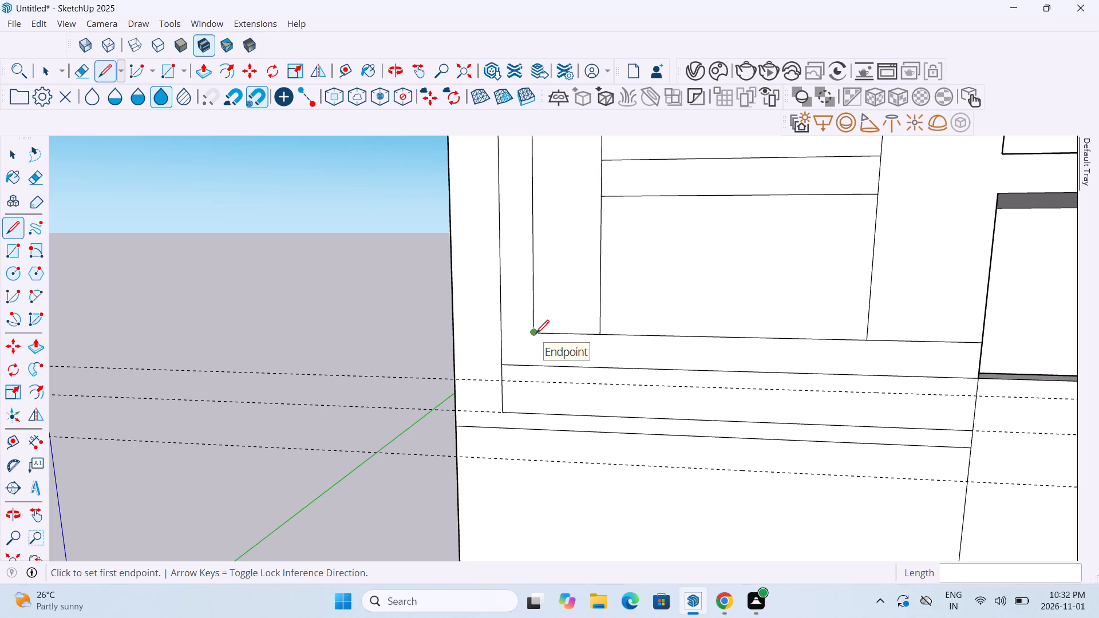
click(504, 381)
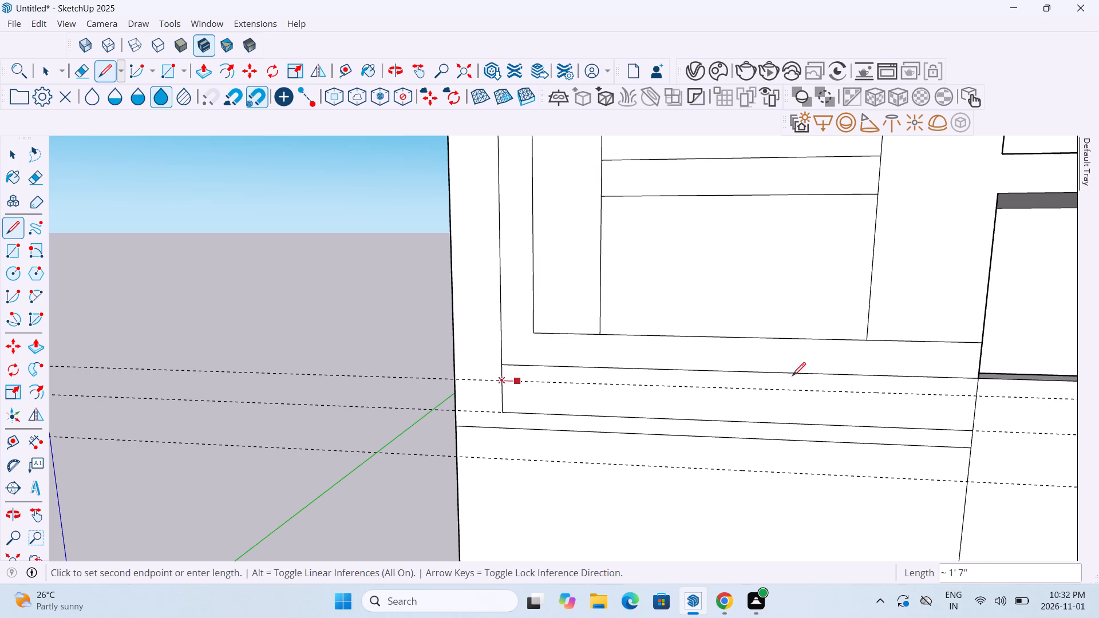
click(978, 398)
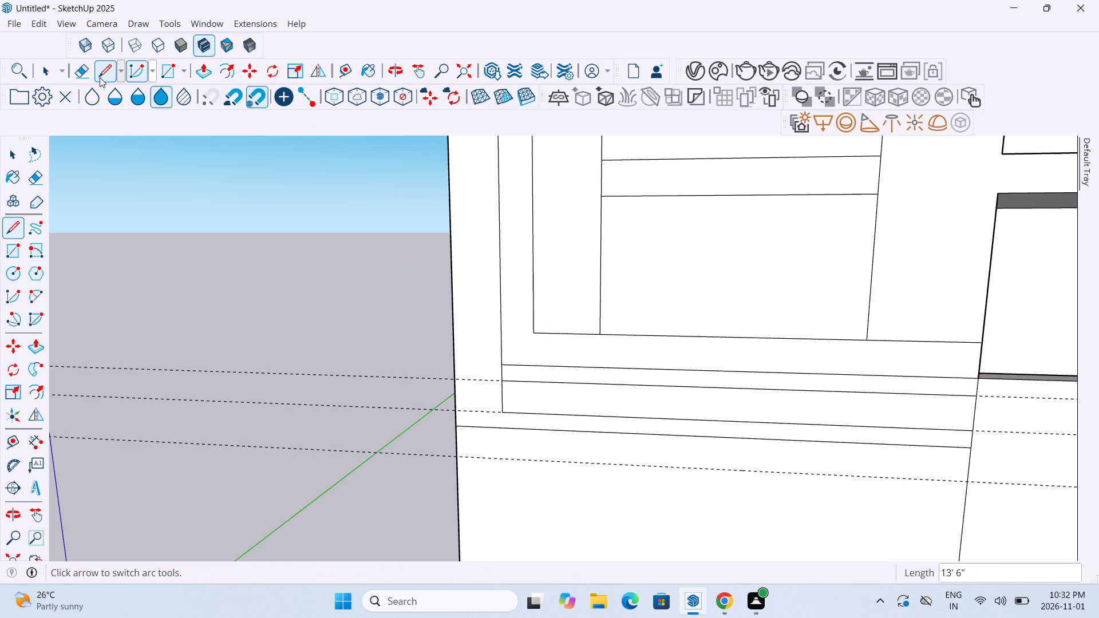
Erase the outer border's original bottom line, just above the new line on the upper guide.
click(81, 77)
middle_drag(582, 442, 584, 398)
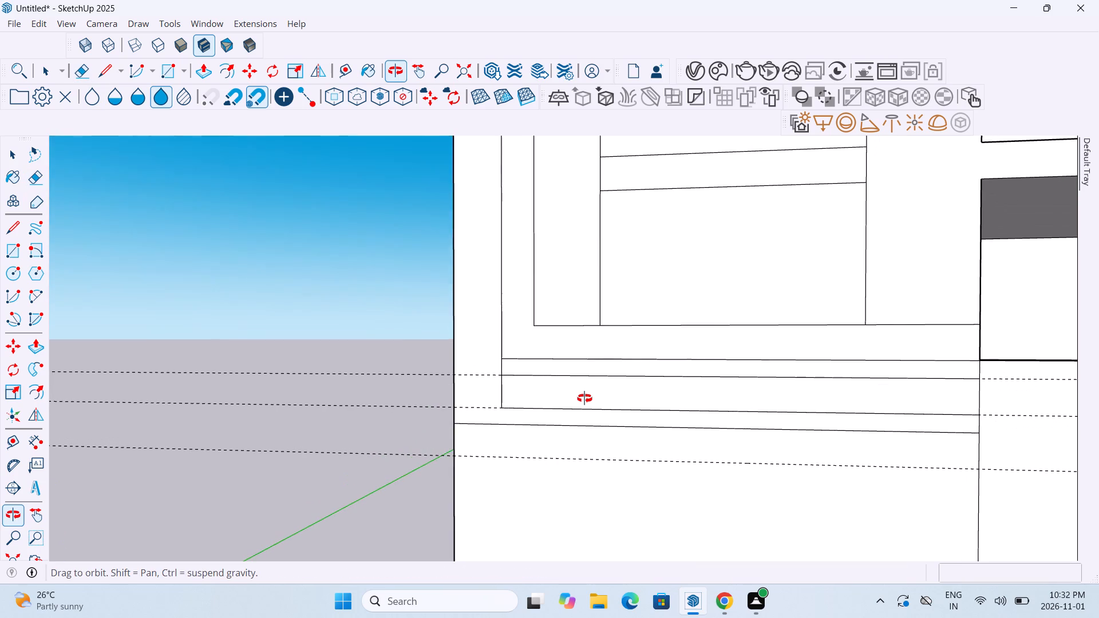
middle_drag(584, 398, 586, 396)
scroll(586, 396, down, 2)
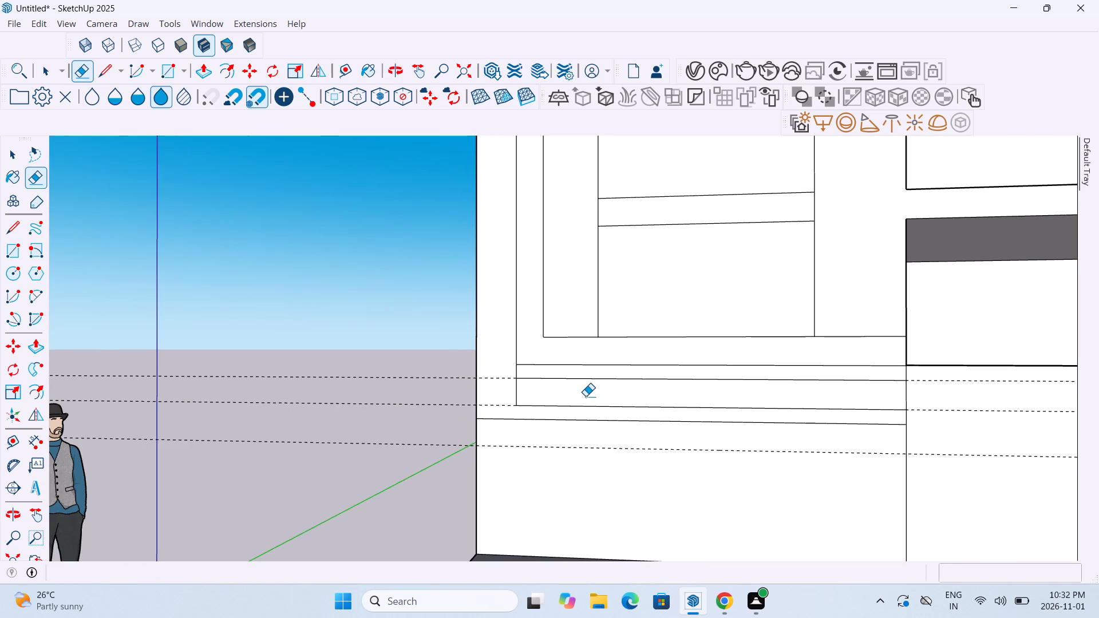
scroll(586, 396, up, 4)
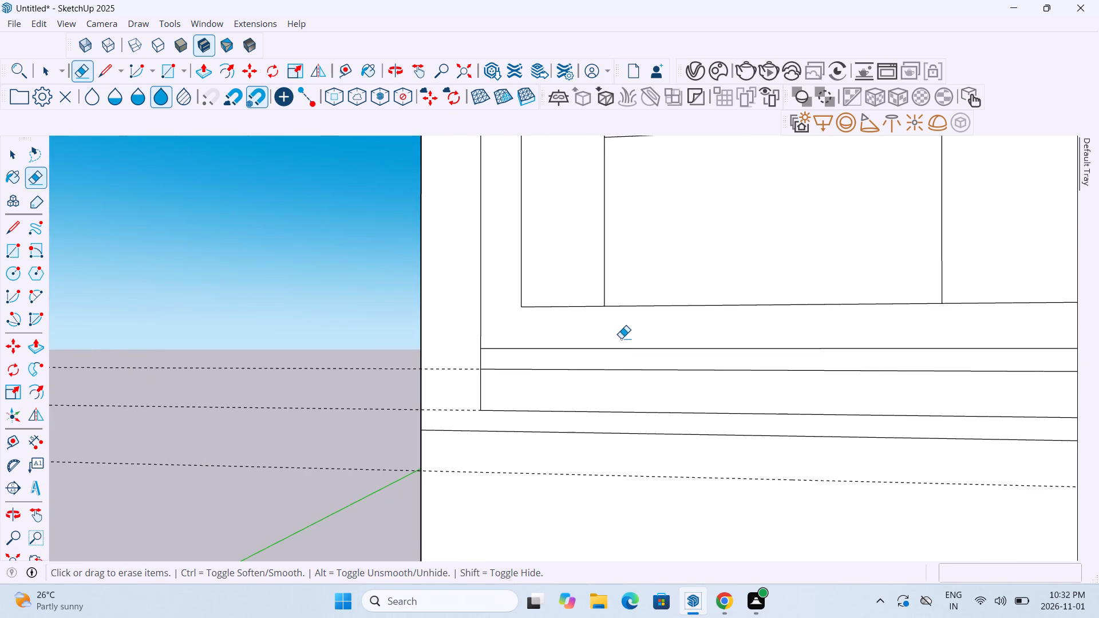
drag(621, 338, 614, 352)
Erase the middle guide, the line drawn along it, and the vertical segment extending below the outer border's new bottom line.
scroll(614, 352, down, 5)
scroll(539, 413, up, 2)
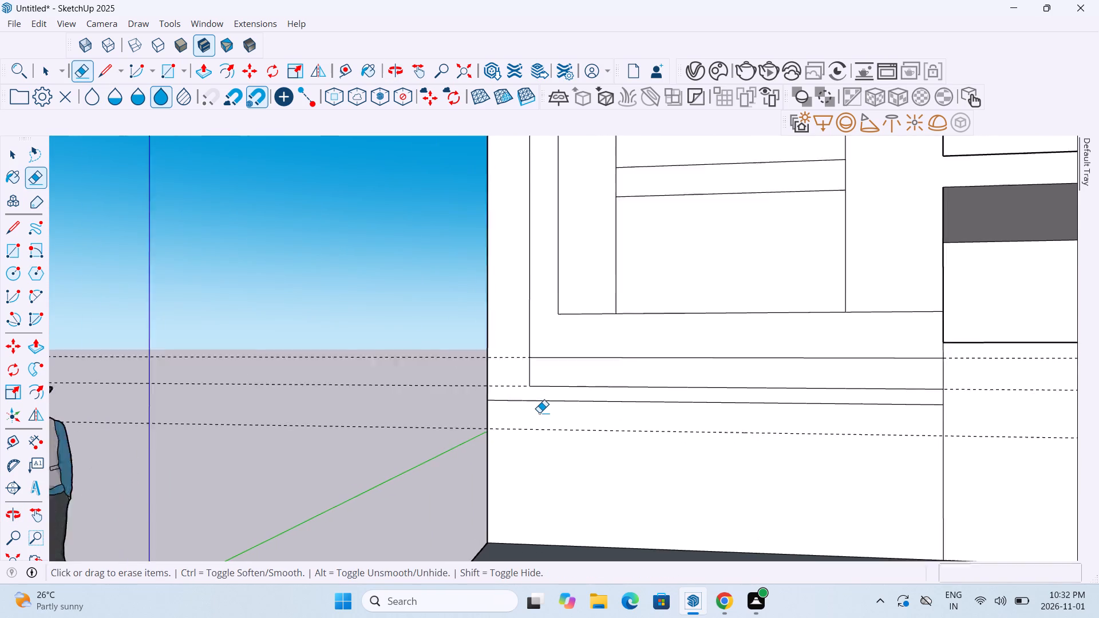
scroll(539, 413, up, 2)
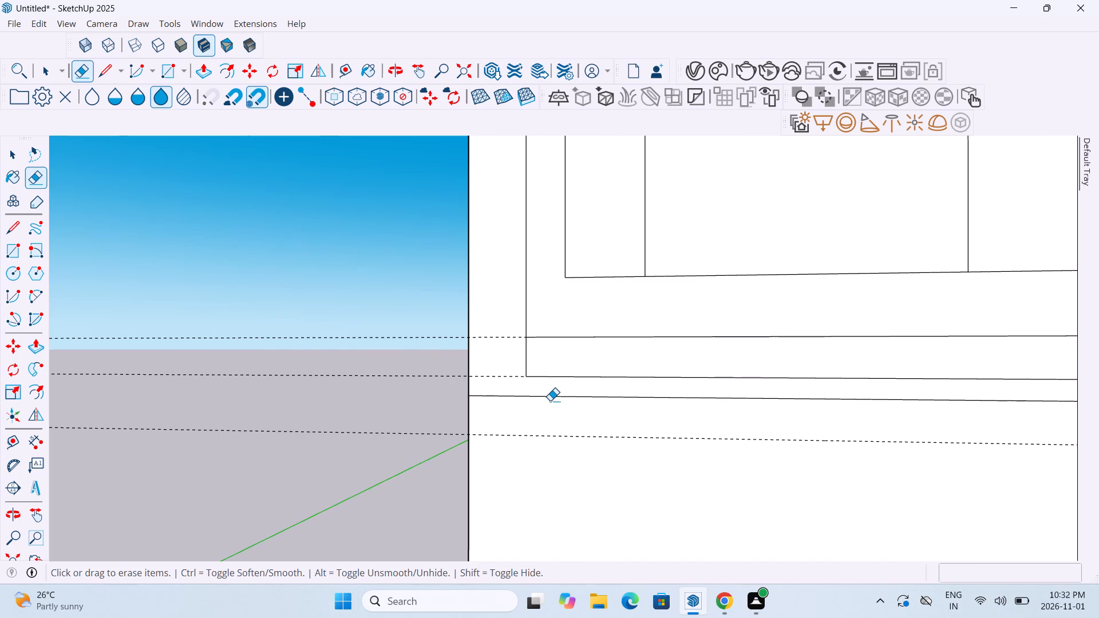
scroll(550, 401, down, 3)
scroll(550, 401, up, 5)
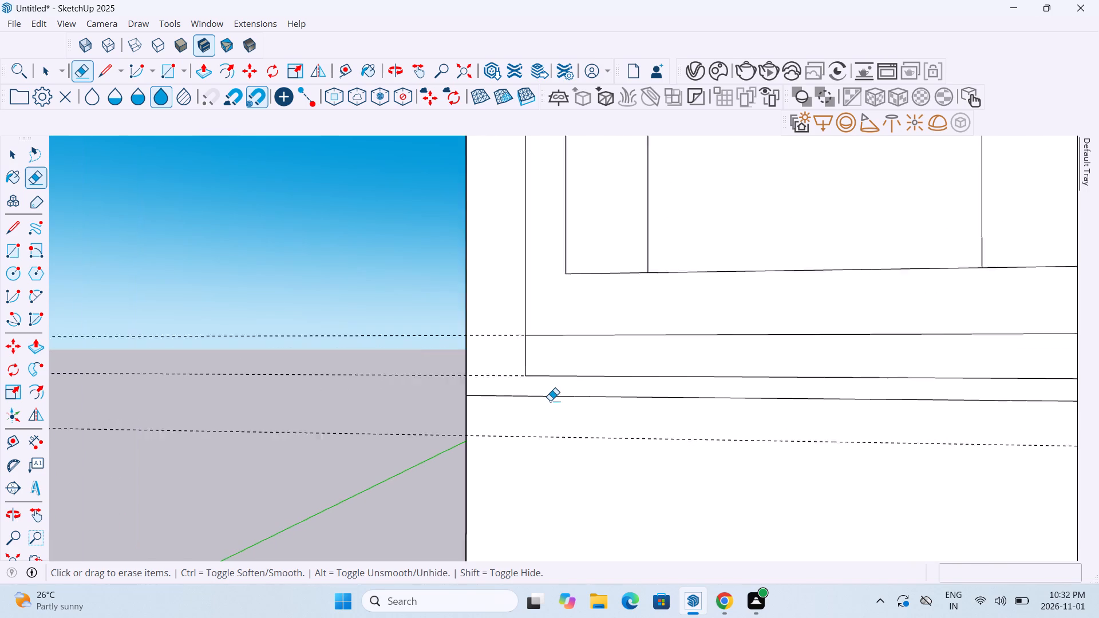
scroll(550, 401, up, 3)
drag(493, 347, 513, 330)
drag(529, 325, 531, 364)
Place a horizontal guide 1' above the guide at the outer border's new bottom line.
scroll(531, 364, down, 9)
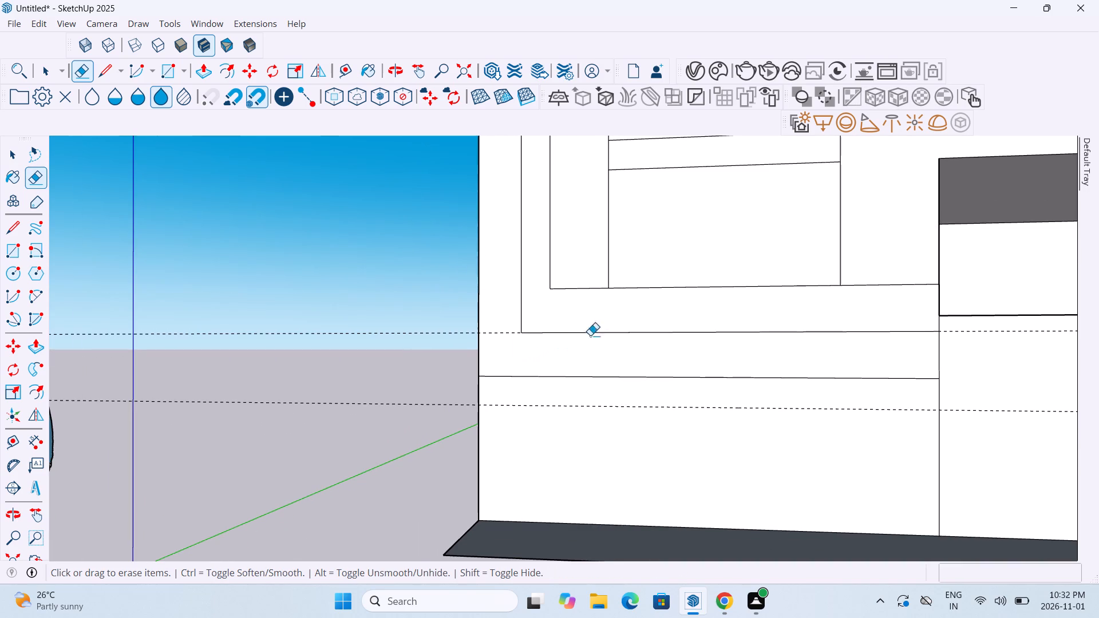
middle_drag(607, 324, 616, 355)
scroll(541, 304, up, 5)
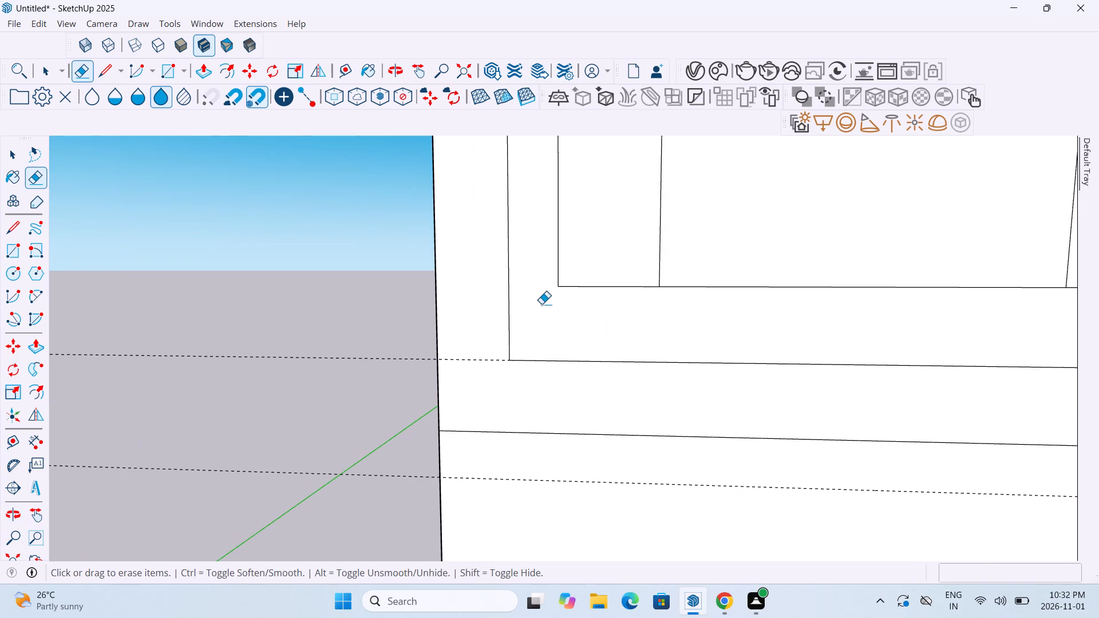
click(352, 70)
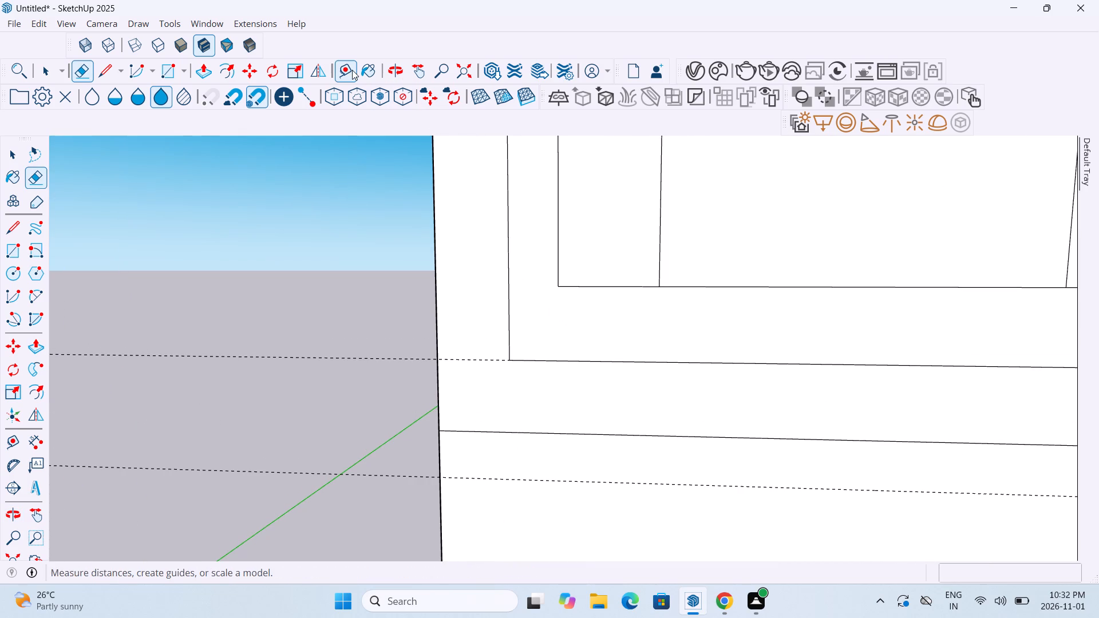
click(460, 356)
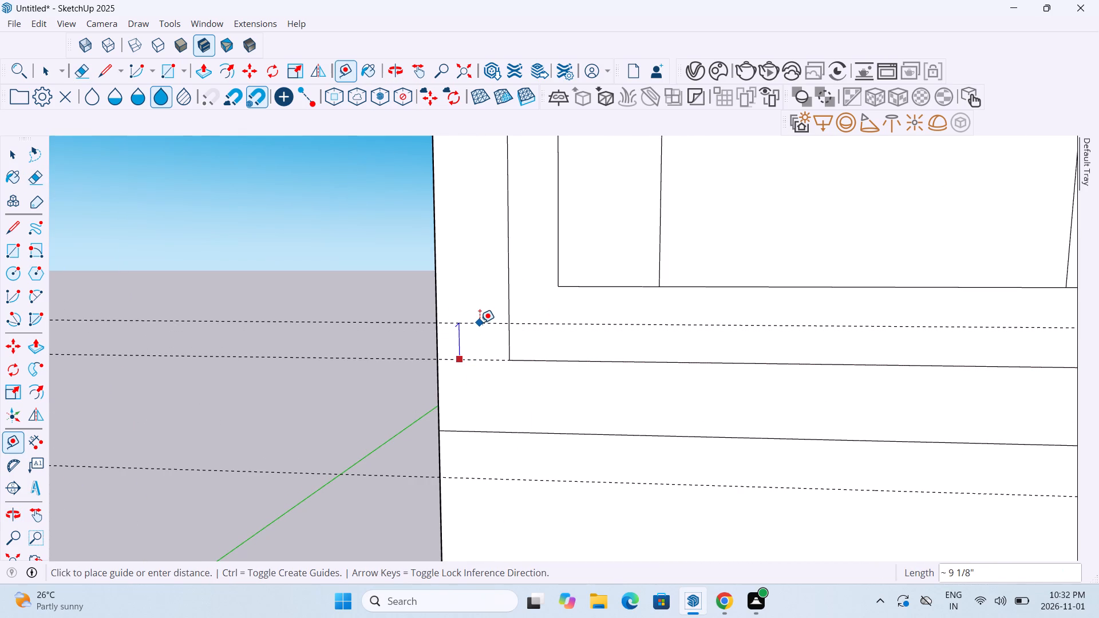
key(1)
key(apostrophe)
key(Return)
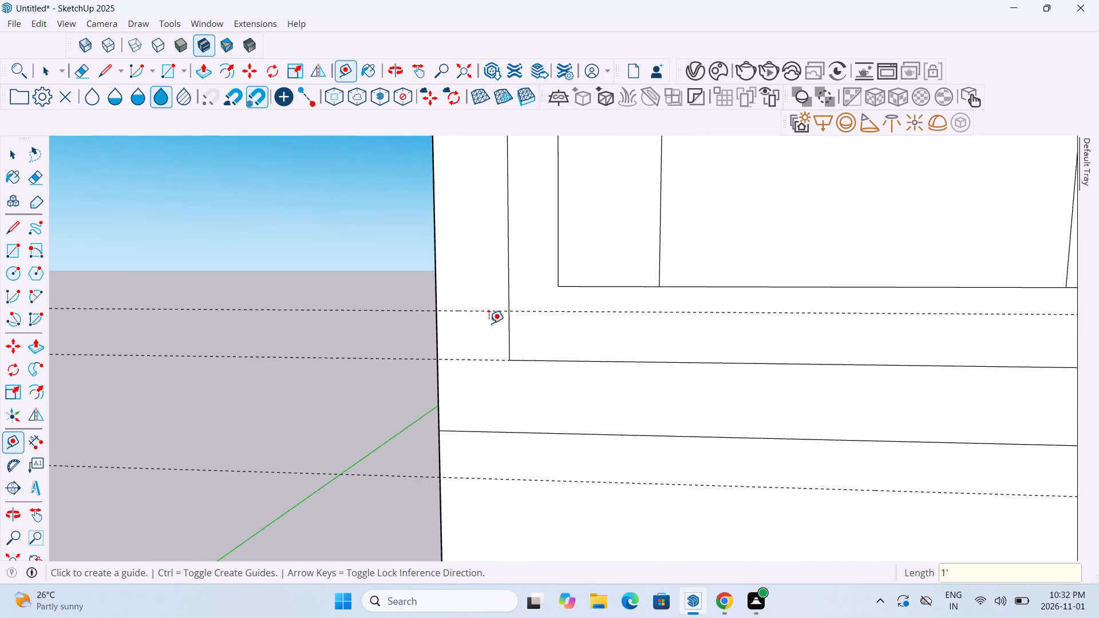
Draw a 6" line down from the inner border's lower corner to the new guide, continuing about 12' 6" along it to the wall's edge.
scroll(617, 378, down, 5)
middle_drag(624, 379, 631, 397)
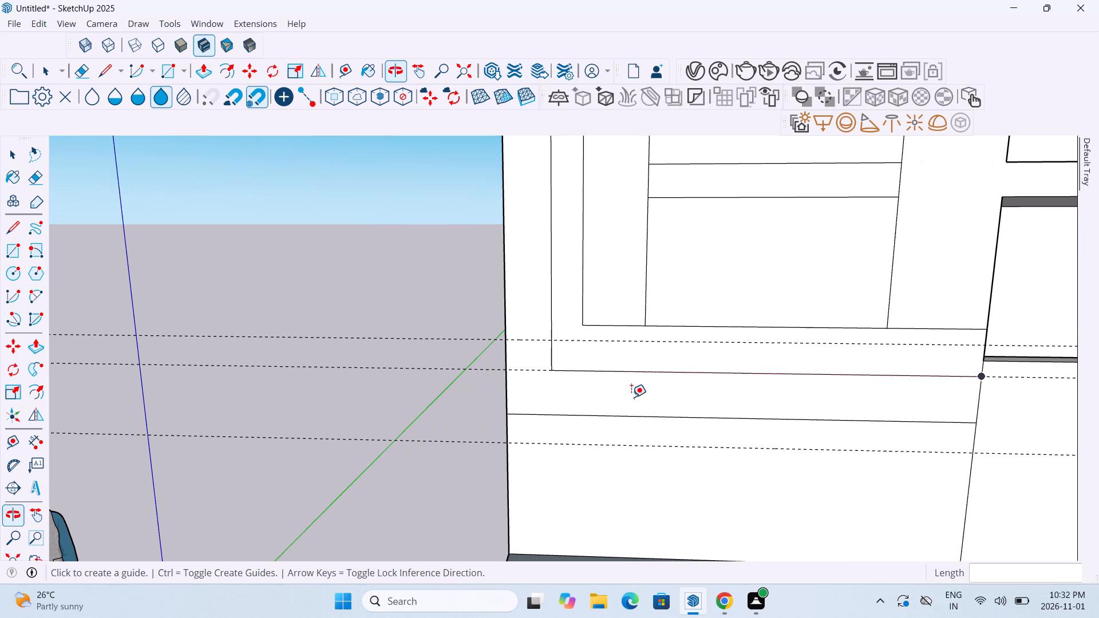
click(102, 77)
scroll(579, 330, up, 11)
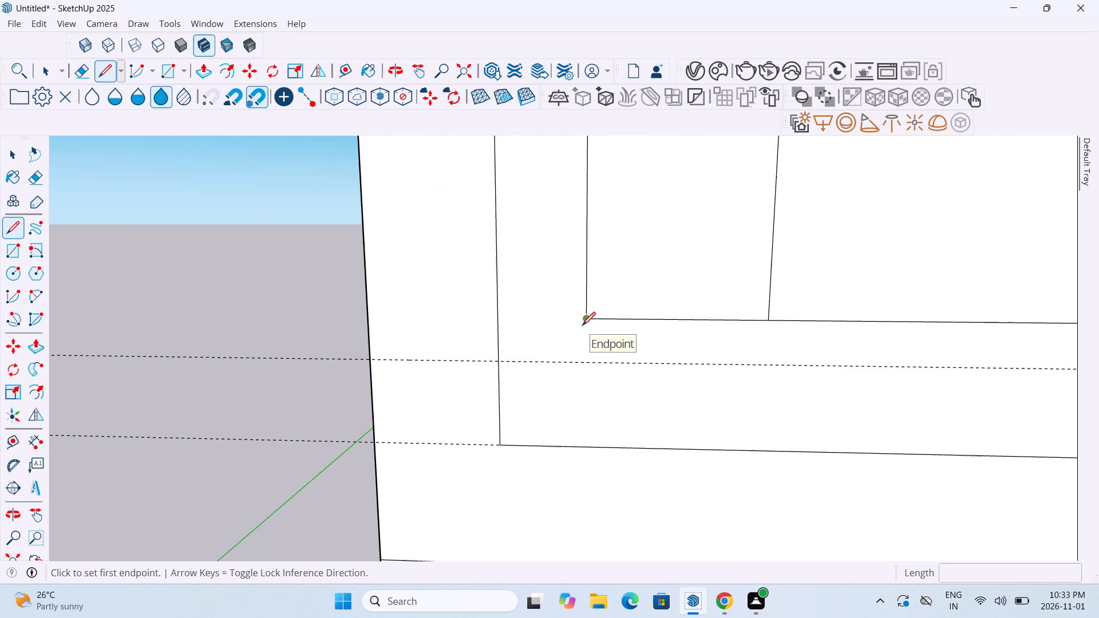
click(585, 322)
click(587, 365)
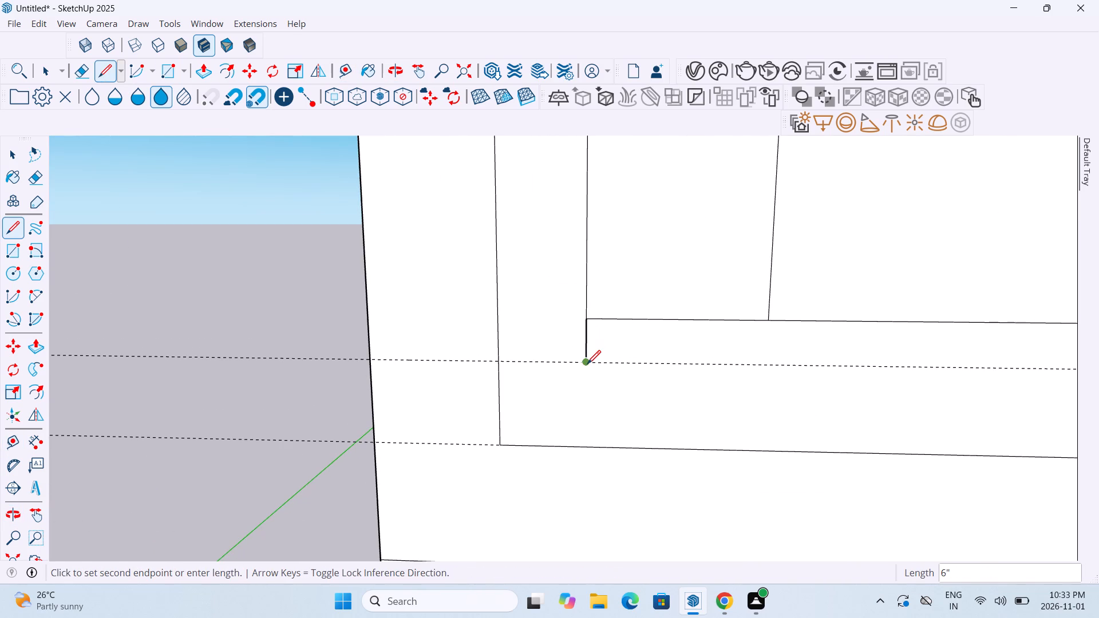
scroll(587, 365, down, 5)
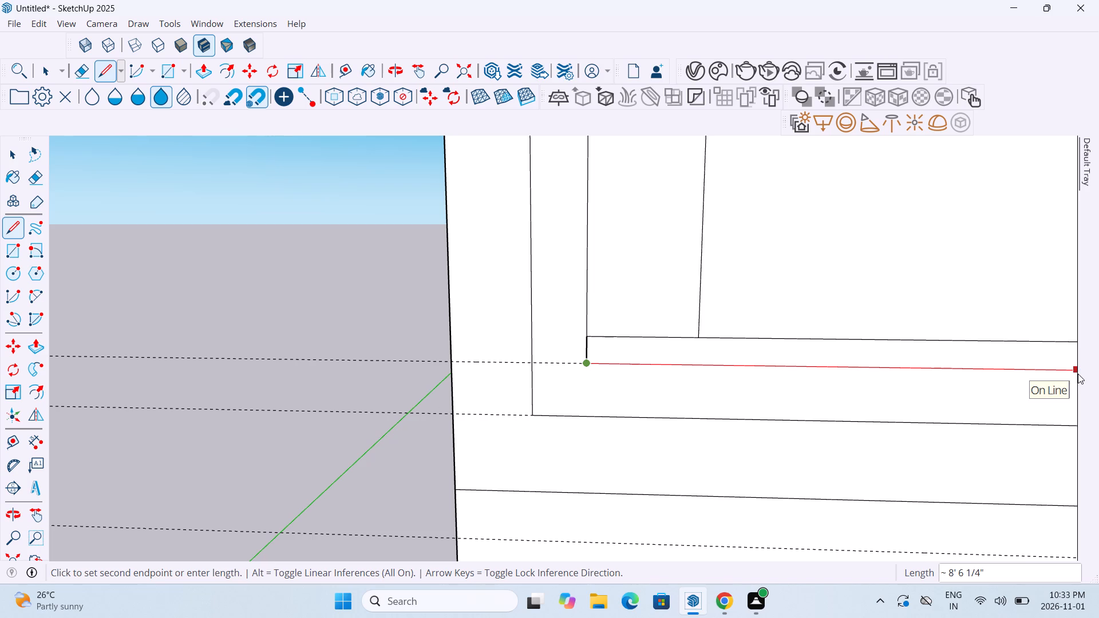
scroll(1078, 373, down, 14)
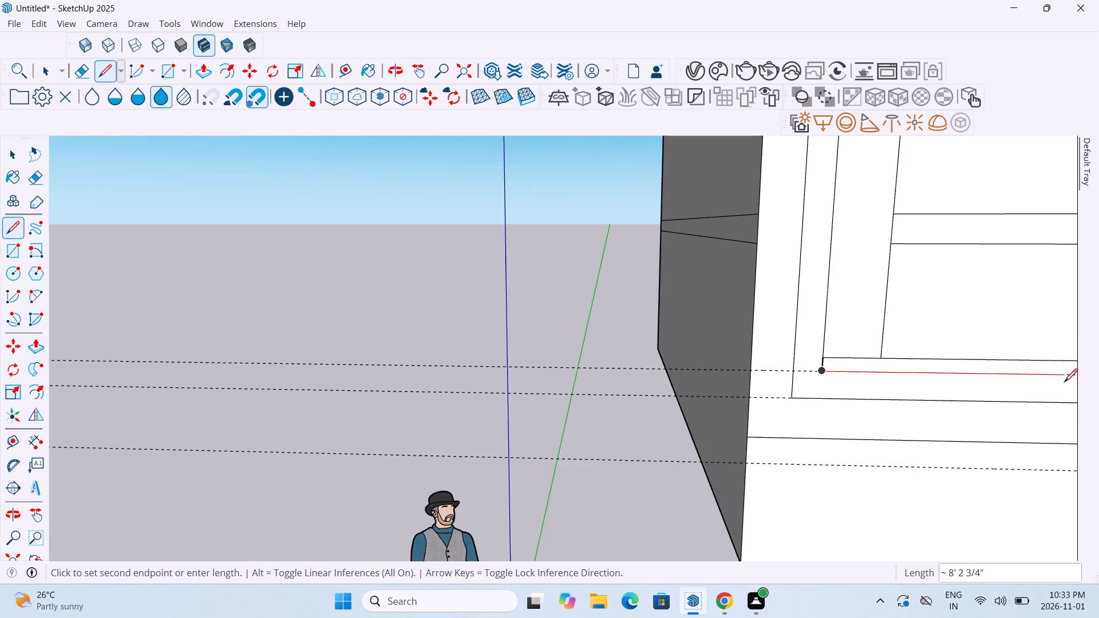
scroll(1064, 383, down, 17)
middle_drag(997, 421, 1058, 423)
scroll(1034, 360, up, 16)
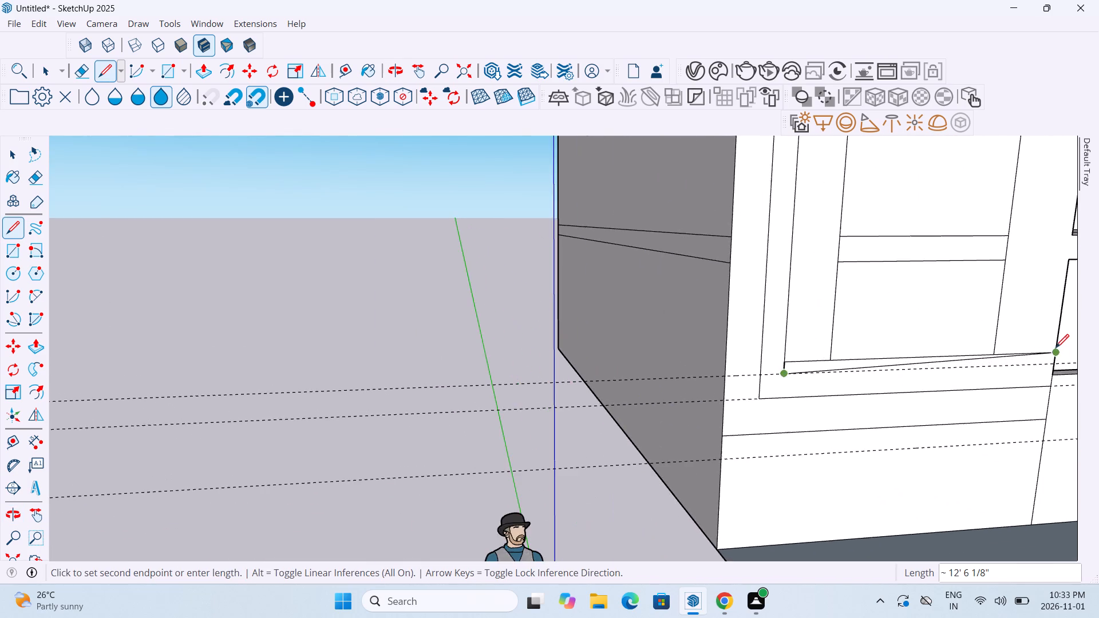
scroll(1055, 349, up, 4)
scroll(1057, 356, down, 1)
scroll(1057, 356, up, 2)
click(1055, 369)
Erase the segment of the inner border's original bottom line between its lower-left corner and the central panel.
scroll(1055, 369, down, 6)
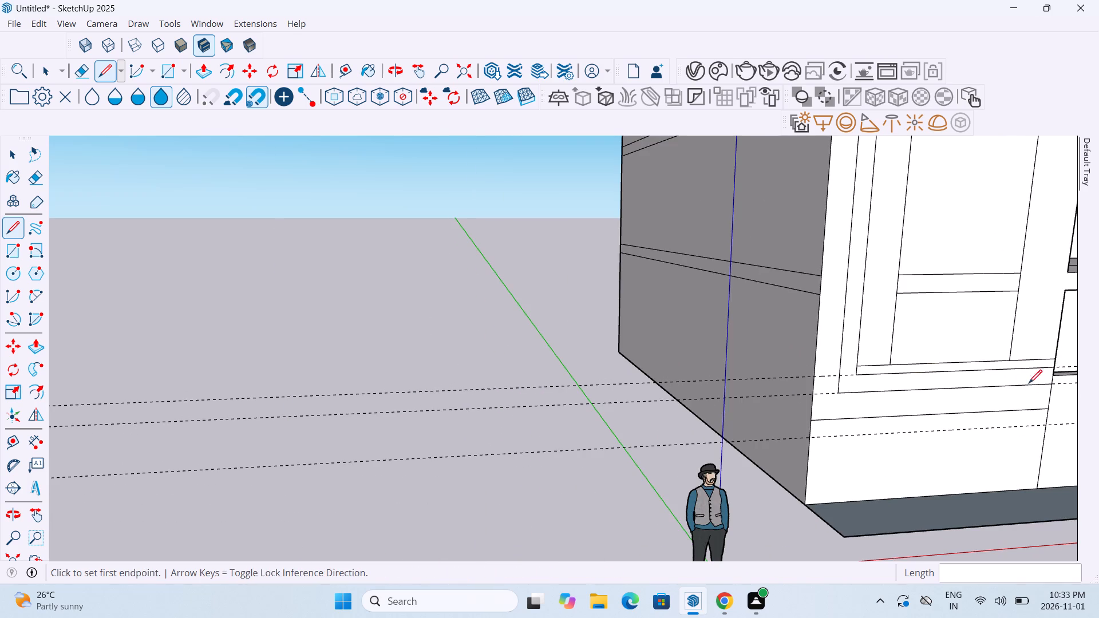
middle_drag(954, 432, 896, 435)
scroll(896, 435, down, 5)
scroll(990, 427, up, 6)
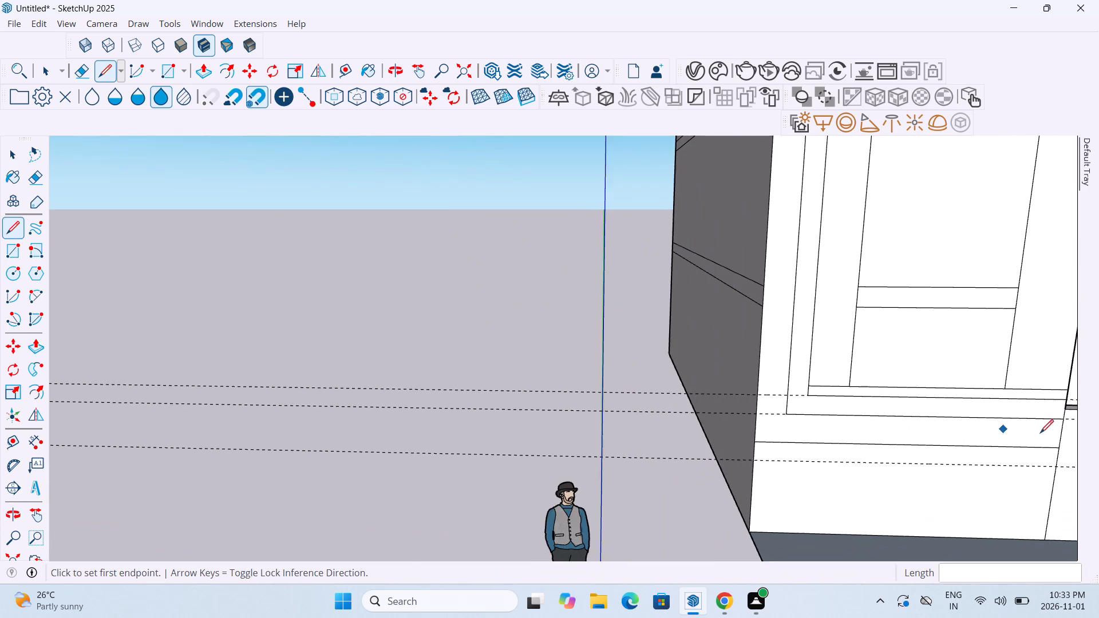
scroll(1040, 434, up, 2)
scroll(1041, 434, down, 1)
scroll(1041, 434, up, 8)
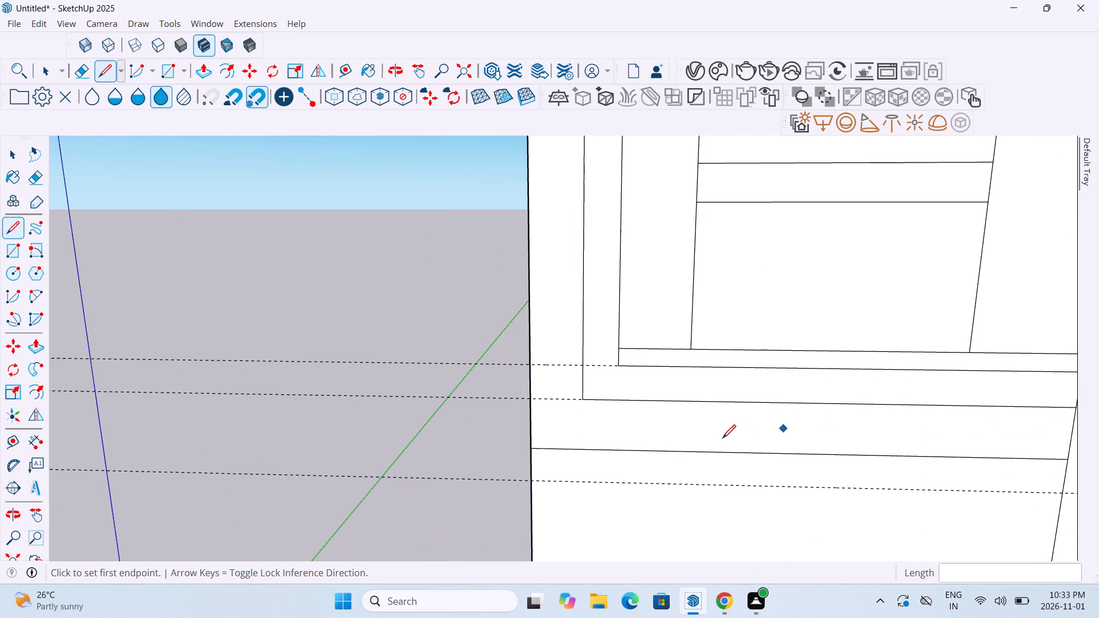
key(Escape)
key(Escape)
scroll(686, 346, up, 4)
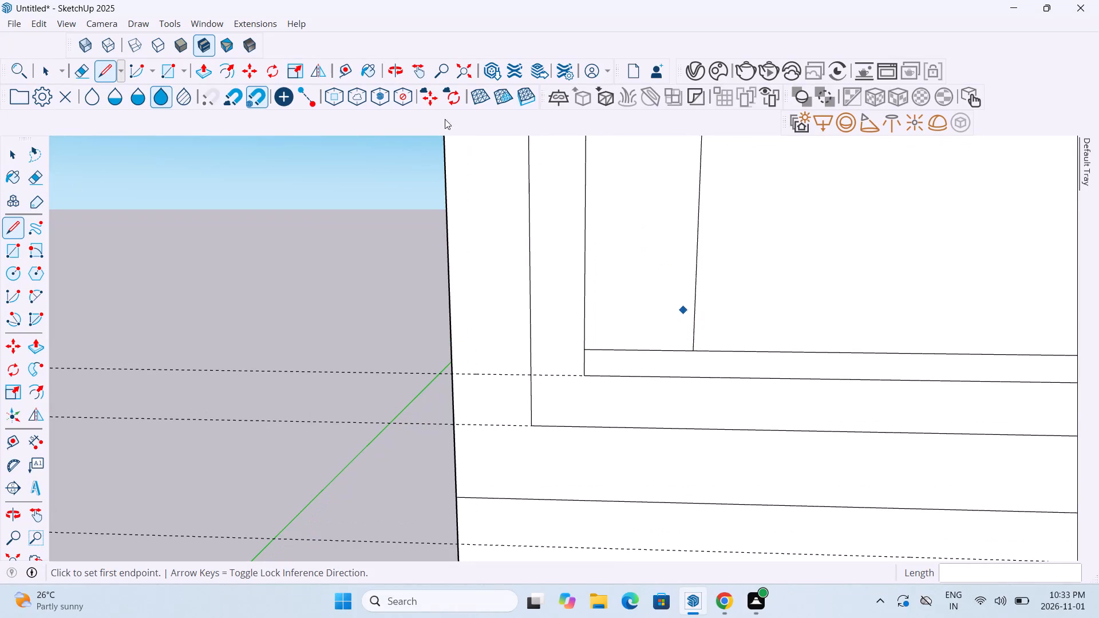
click(80, 72)
scroll(650, 355, up, 2)
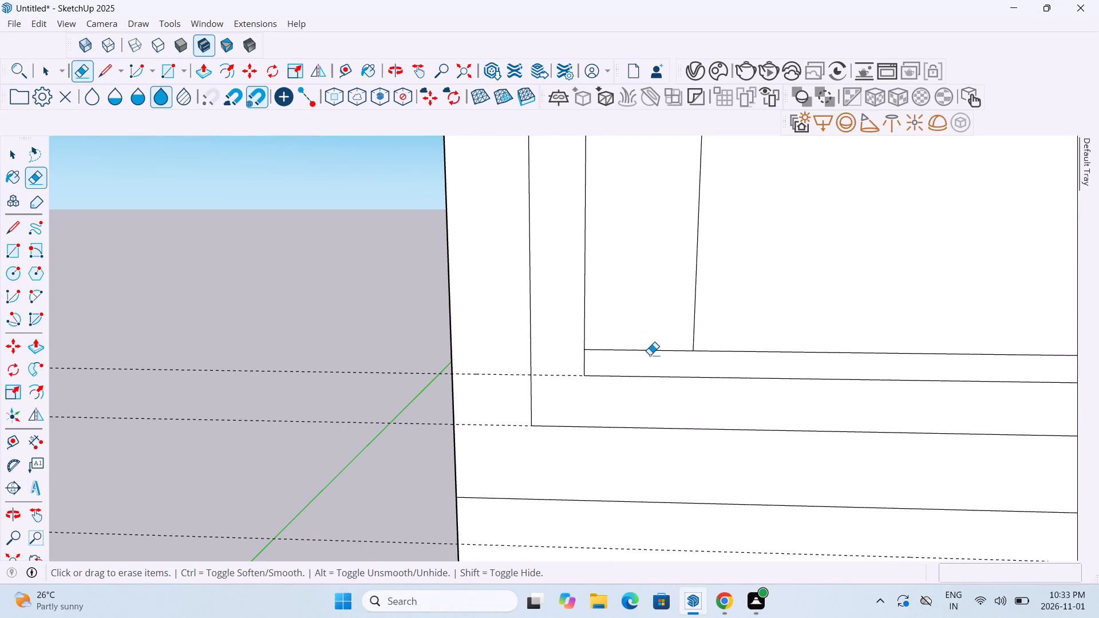
scroll(650, 355, up, 7)
drag(650, 316, 650, 363)
Erase the remaining segments of the inner border's original bottom line, beneath the central panel and on to the wall's far edge.
scroll(650, 363, down, 11)
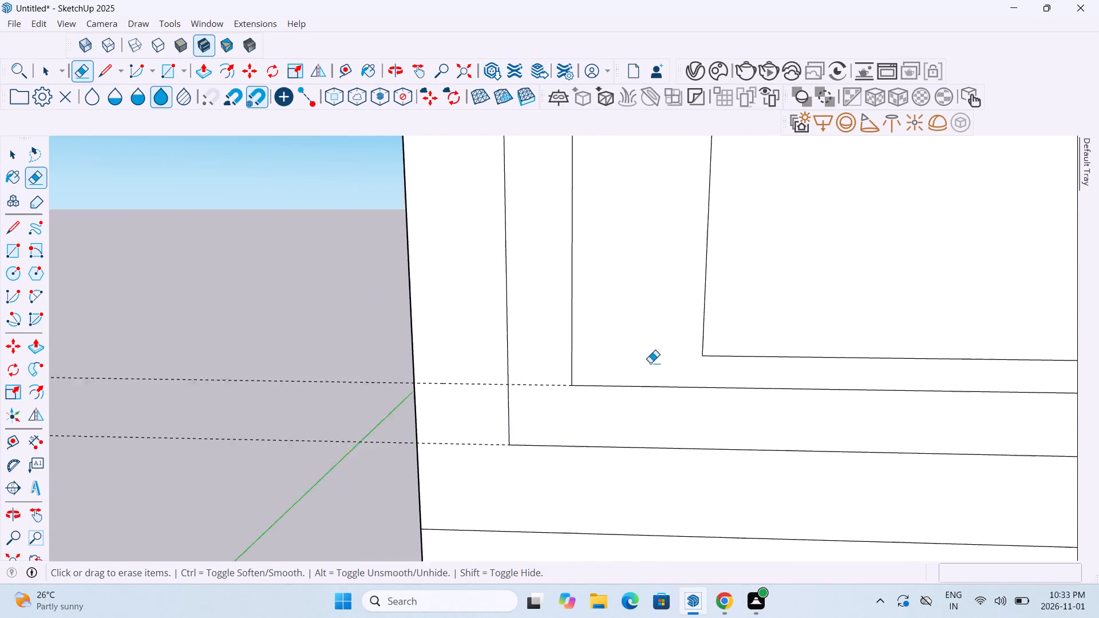
scroll(650, 363, down, 8)
scroll(758, 351, up, 6)
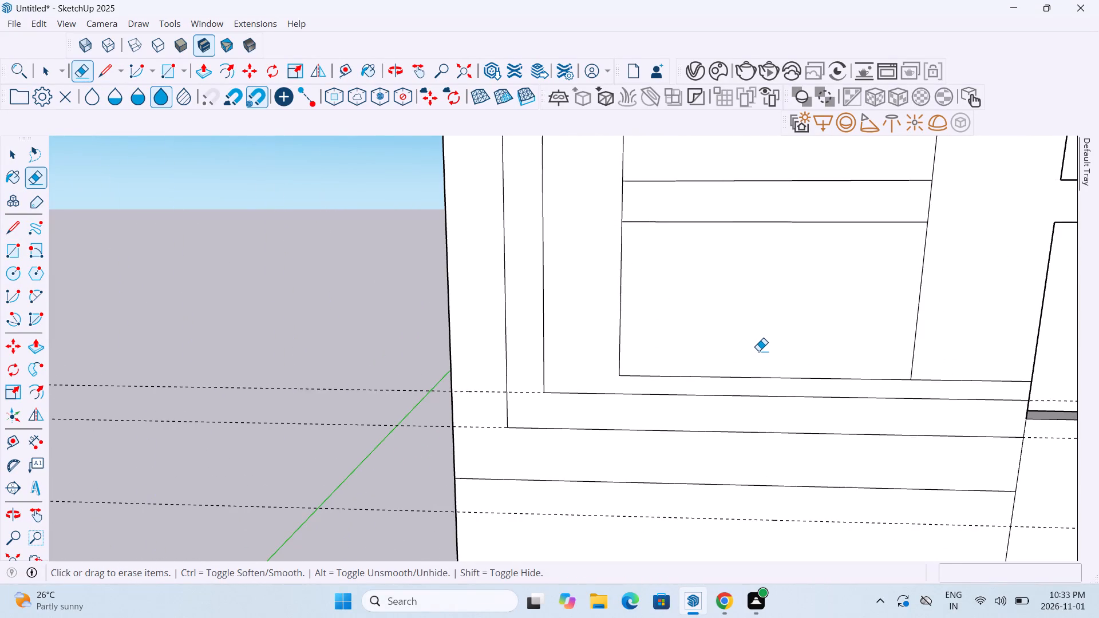
scroll(758, 351, up, 2)
scroll(760, 351, down, 4)
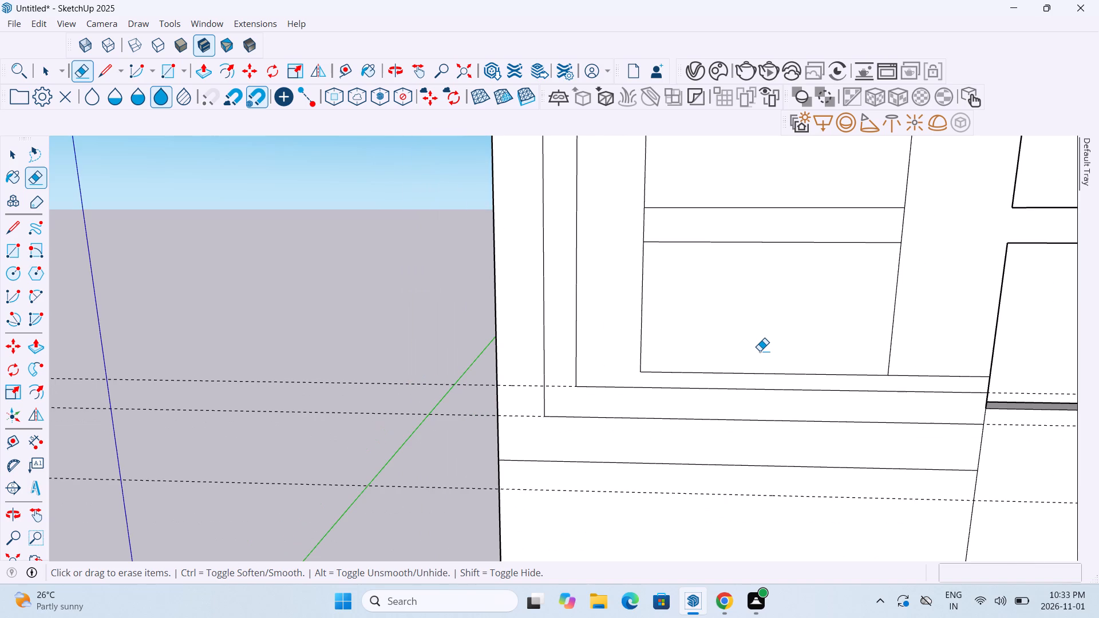
drag(760, 351, 760, 377)
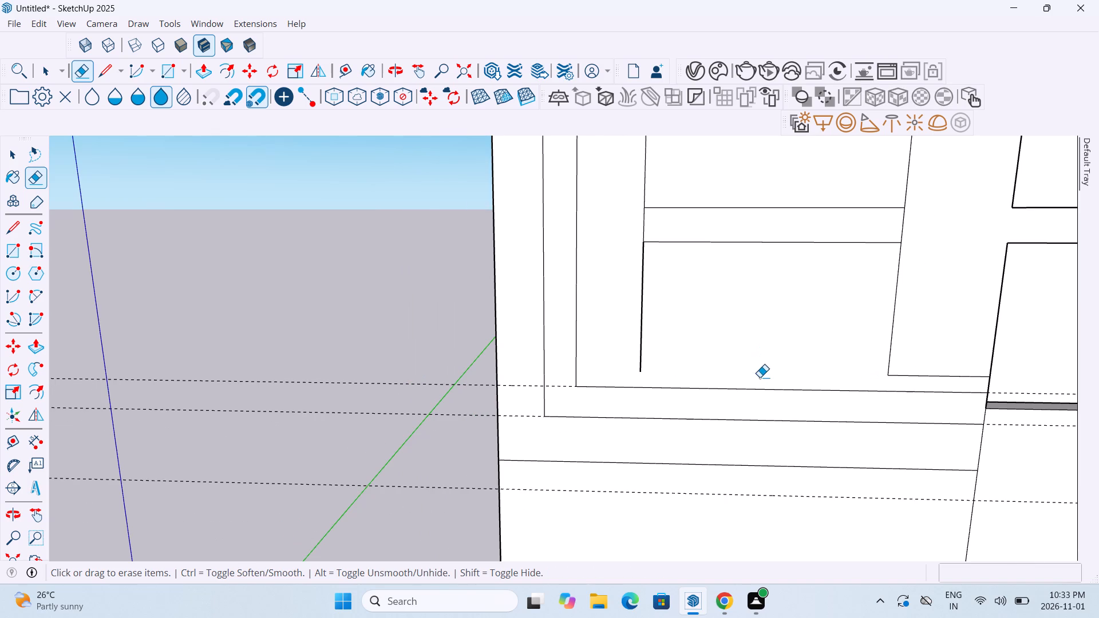
drag(956, 371, 949, 390)
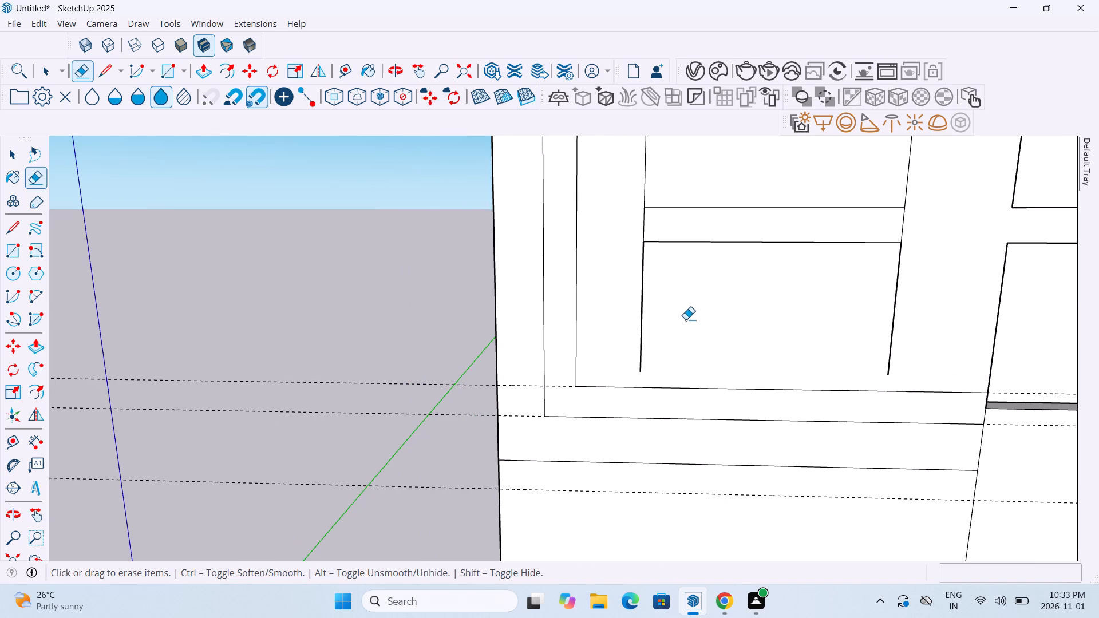
Erase the two leftover vertical edges hanging below the central panel's lowest horizontal band.
drag(680, 319, 623, 332)
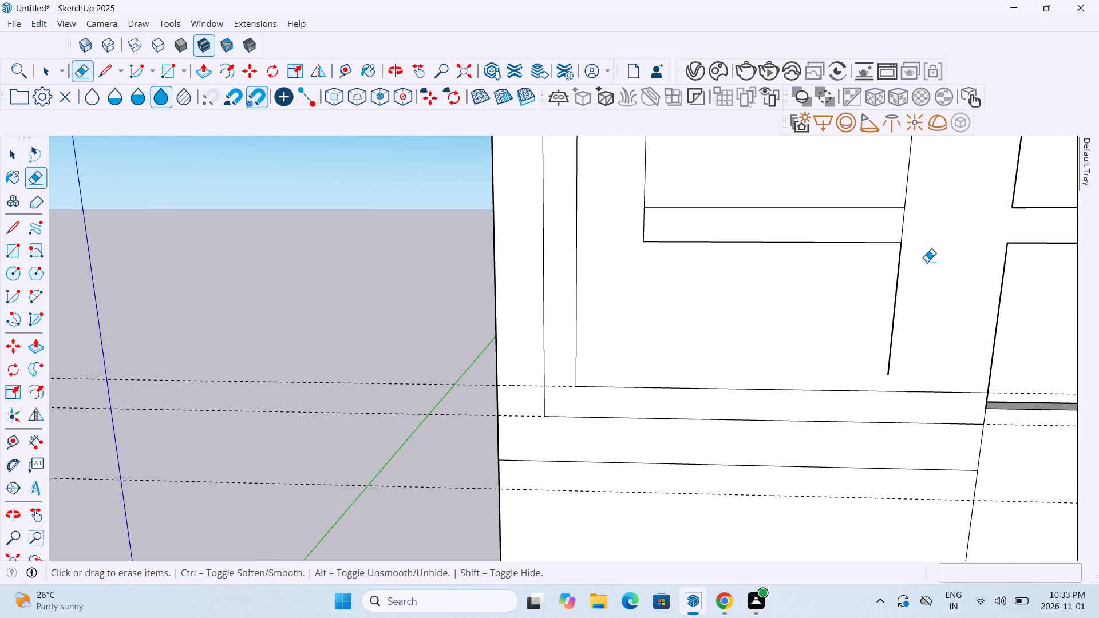
drag(914, 277, 843, 307)
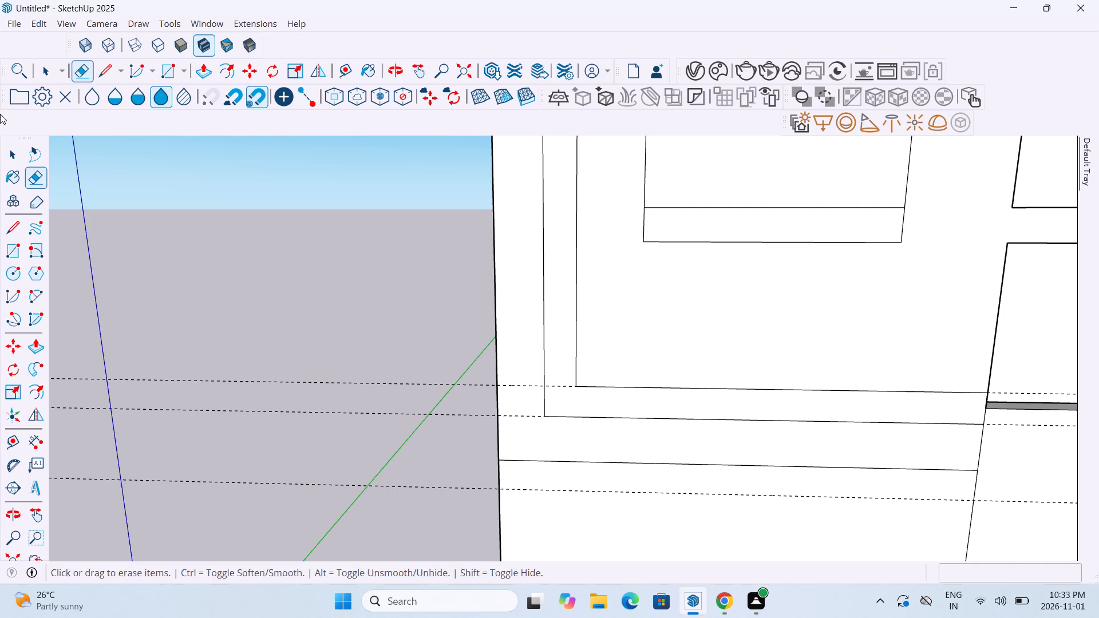
Draw 4' 6" lines down from both lower corners of the central panel's lowest band to the inner border's bottom line.
click(43, 75)
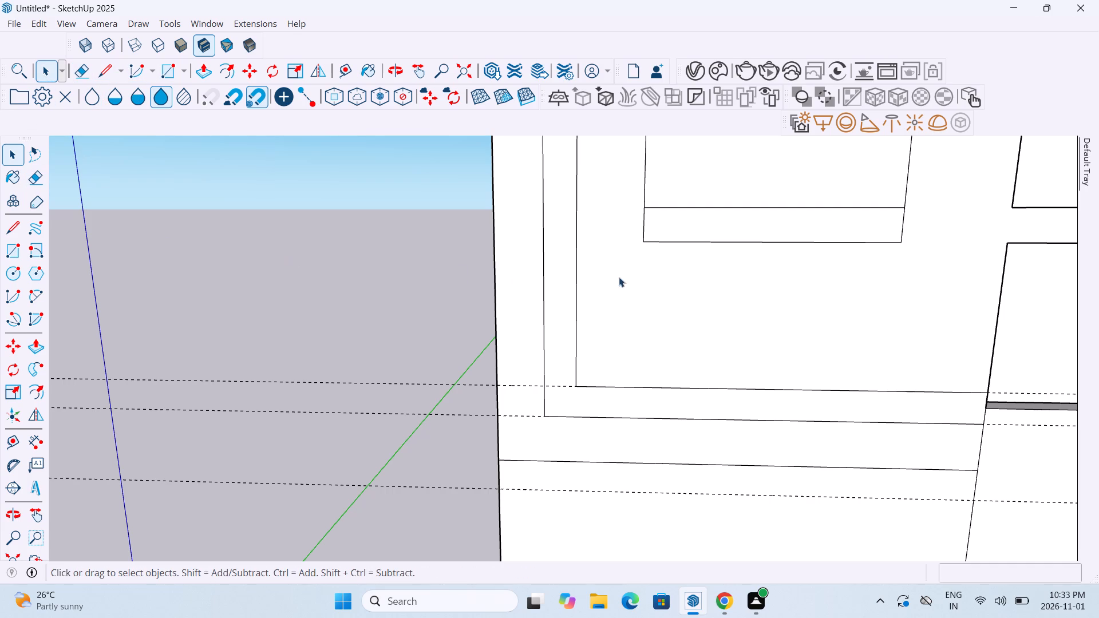
scroll(646, 242, up, 5)
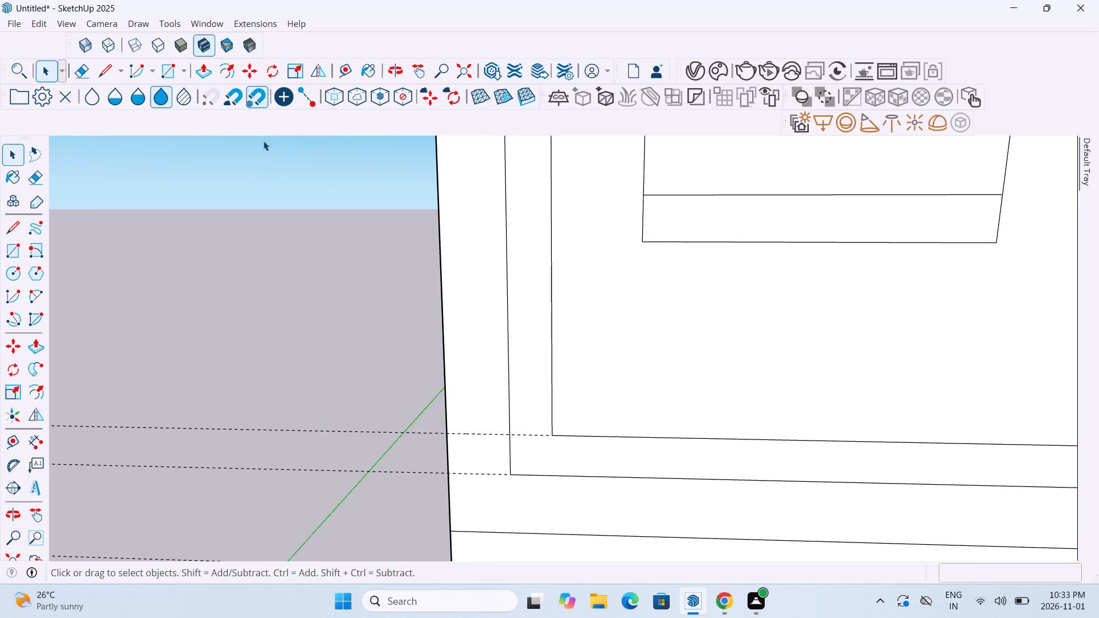
click(95, 70)
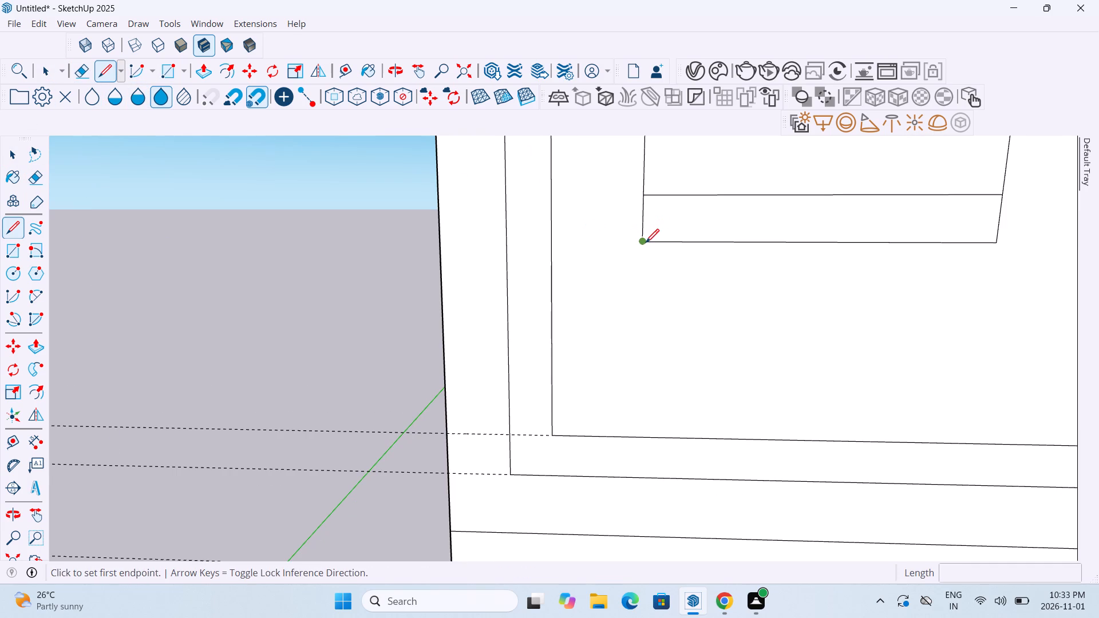
click(646, 244)
click(641, 442)
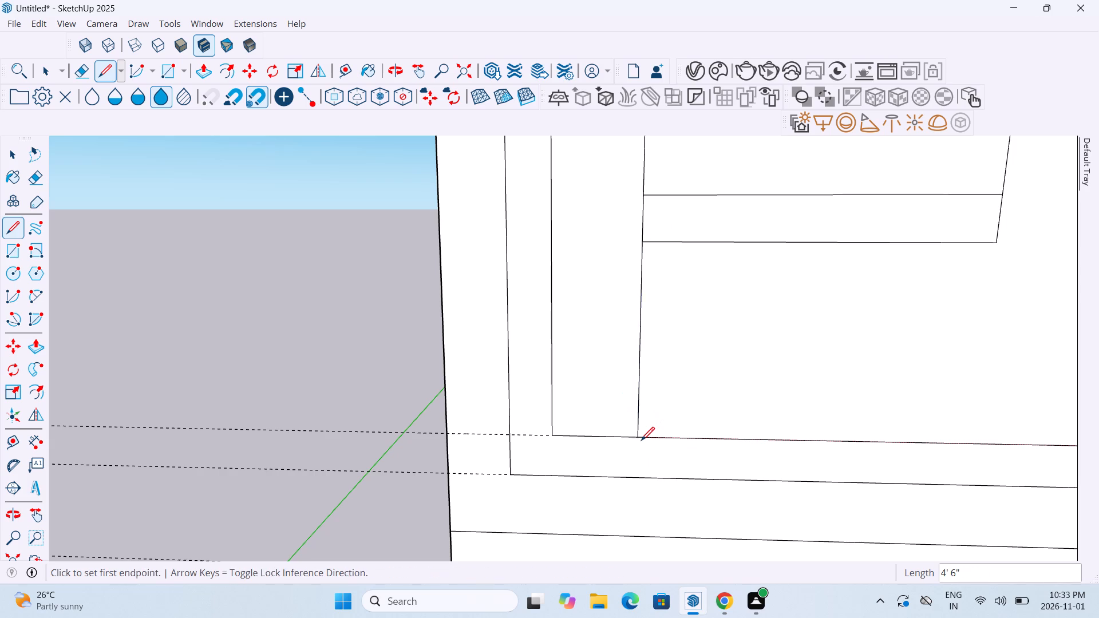
click(995, 245)
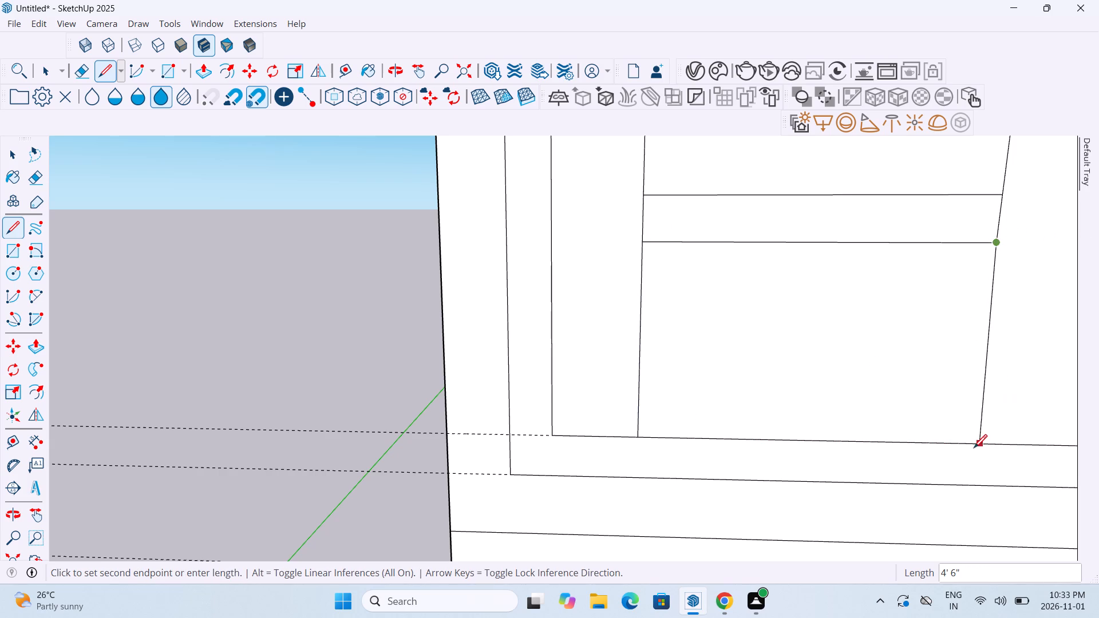
click(974, 449)
Examine the front facade's bordered bay, its panel divisions and lower bands from several angles and distances.
scroll(974, 449, up, 1)
scroll(974, 449, down, 7)
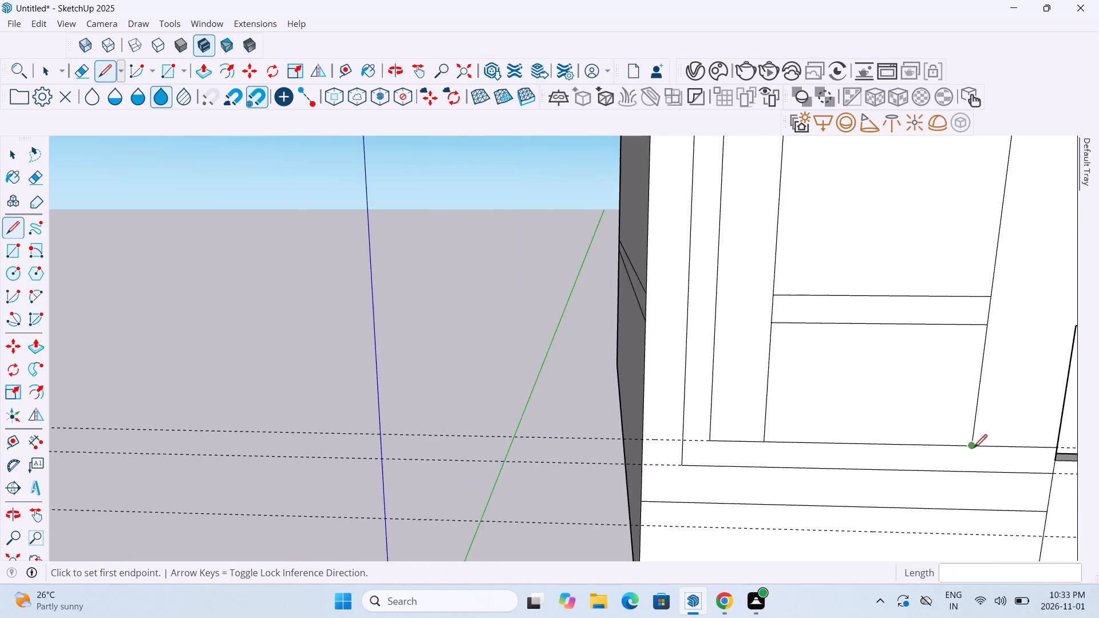
scroll(974, 449, down, 15)
middle_drag(1005, 510, 927, 505)
scroll(927, 505, down, 3)
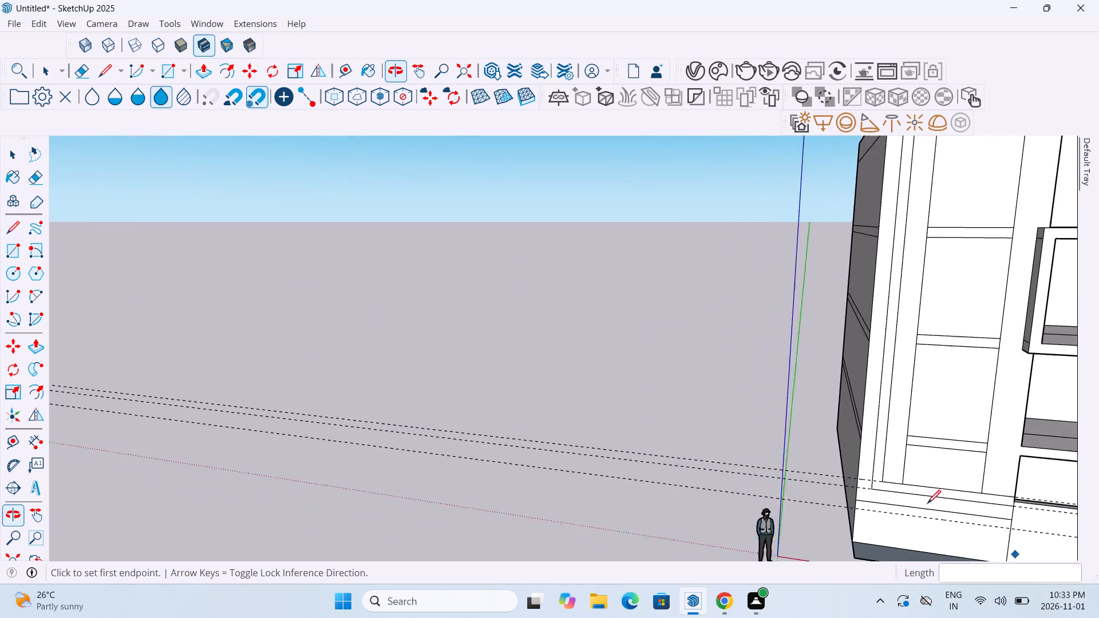
scroll(927, 505, down, 17)
scroll(1014, 489, up, 13)
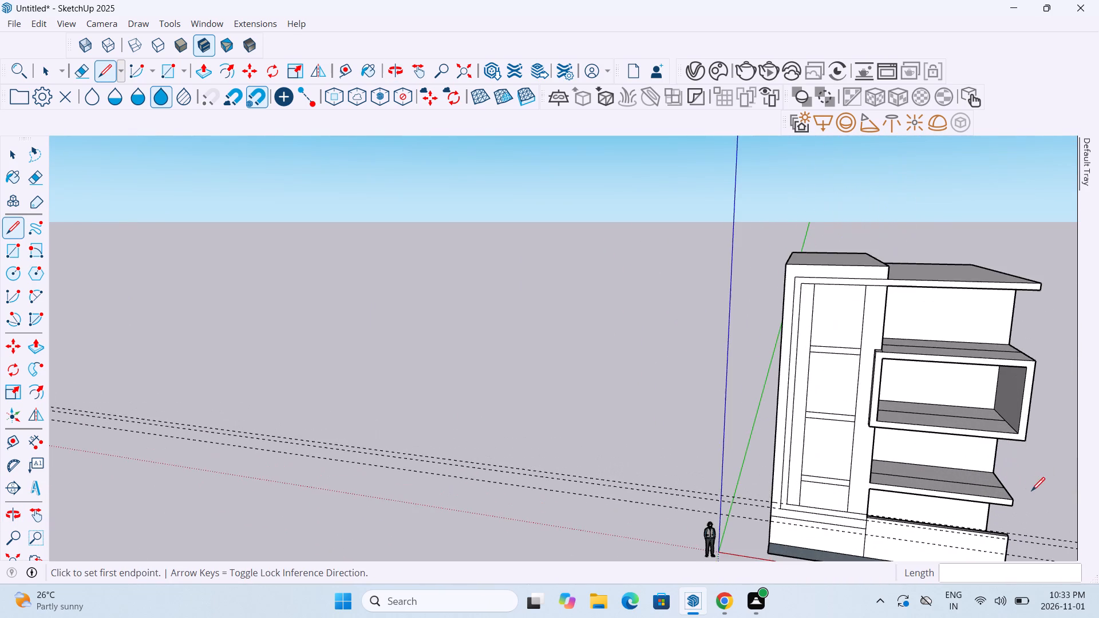
middle_drag(1033, 492, 1009, 470)
scroll(1009, 470, down, 14)
middle_drag(986, 525, 991, 518)
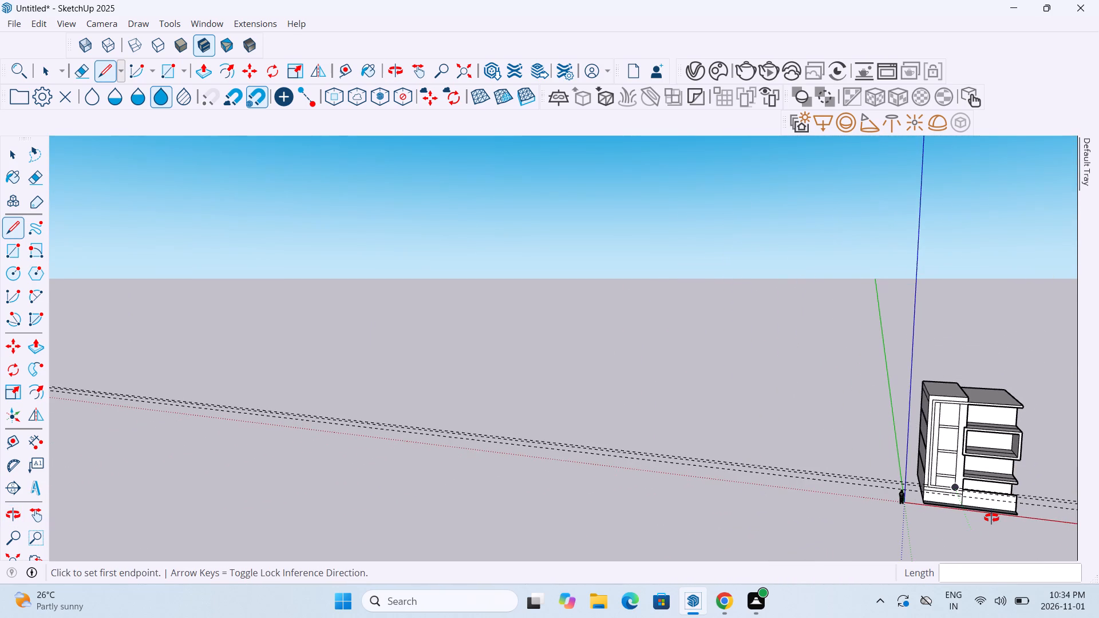
middle_drag(991, 518, 932, 509)
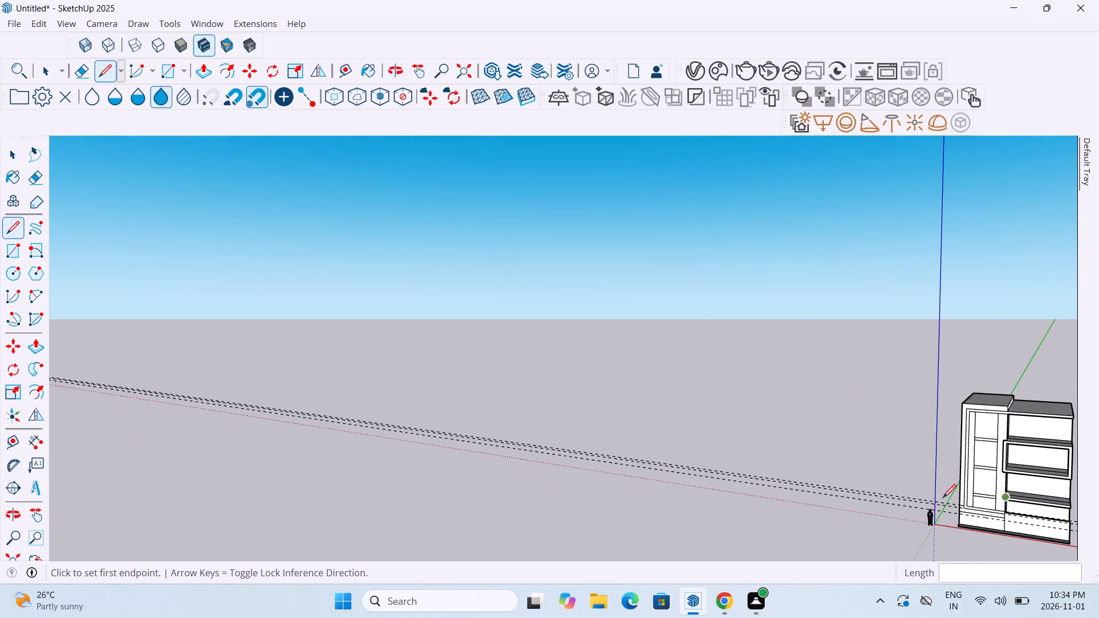
middle_drag(599, 485, 813, 481)
scroll(837, 458, up, 17)
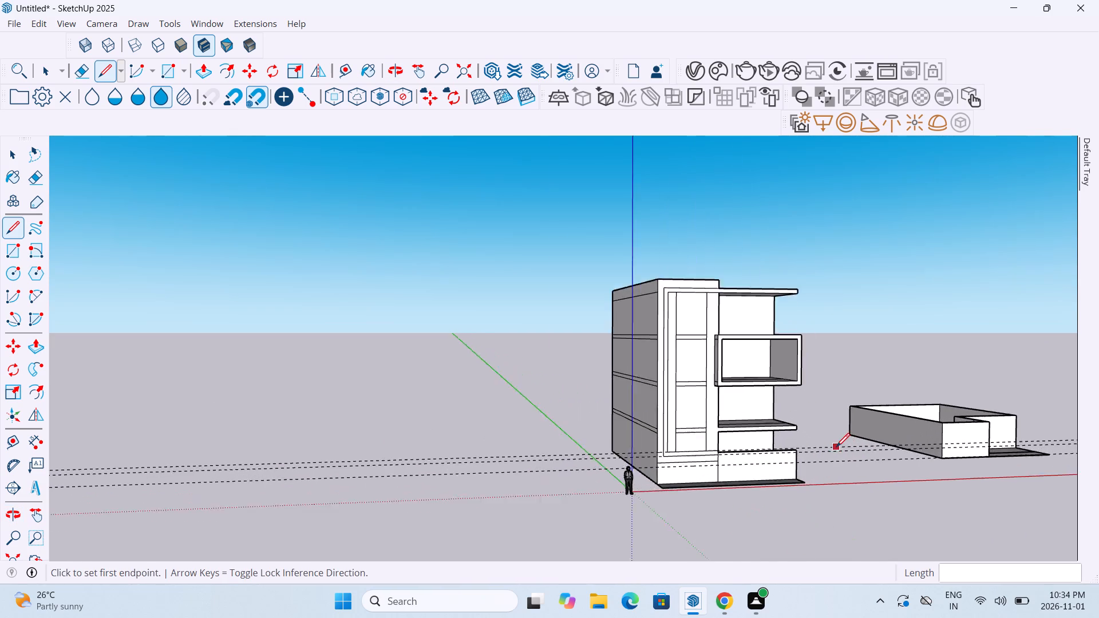
middle_drag(836, 448, 751, 503)
scroll(698, 418, up, 4)
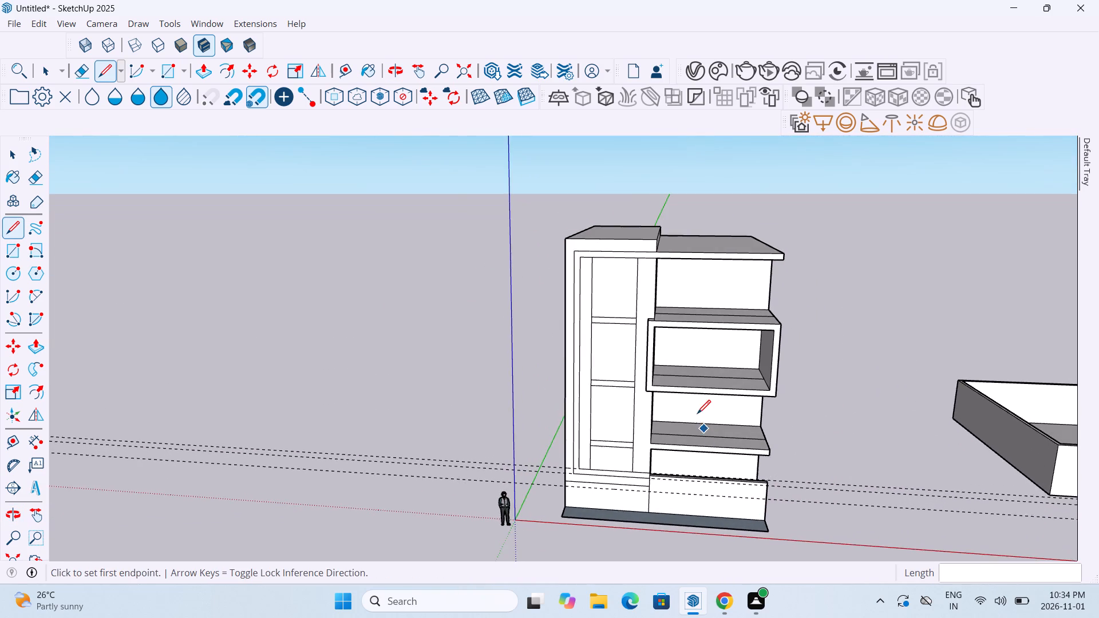
scroll(697, 415, up, 7)
scroll(697, 415, down, 6)
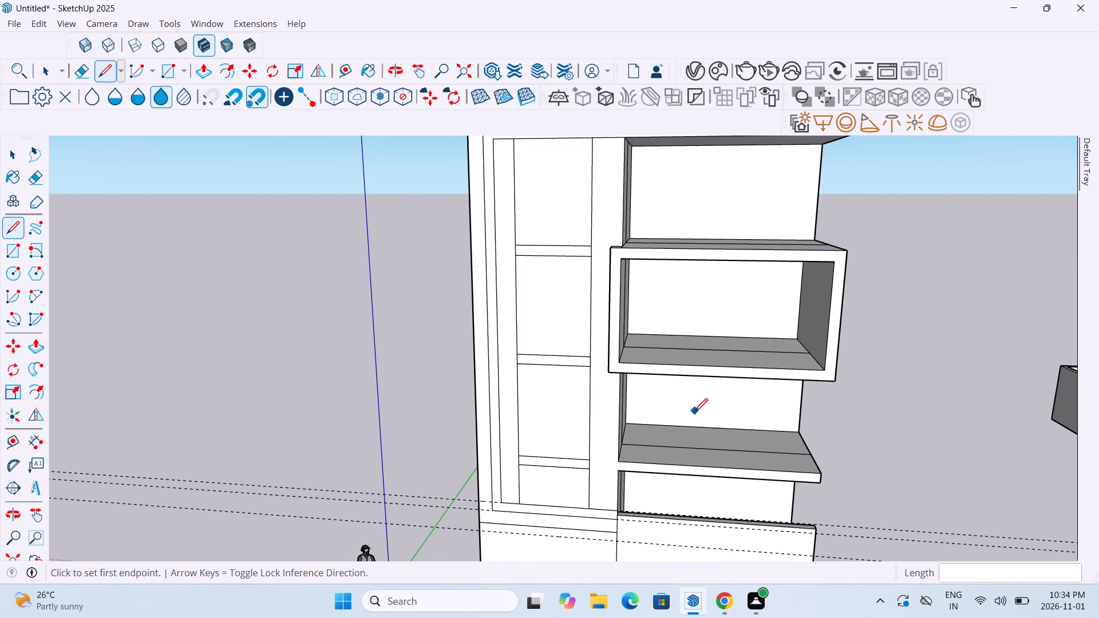
scroll(695, 408, down, 3)
middle_drag(620, 411, 620, 362)
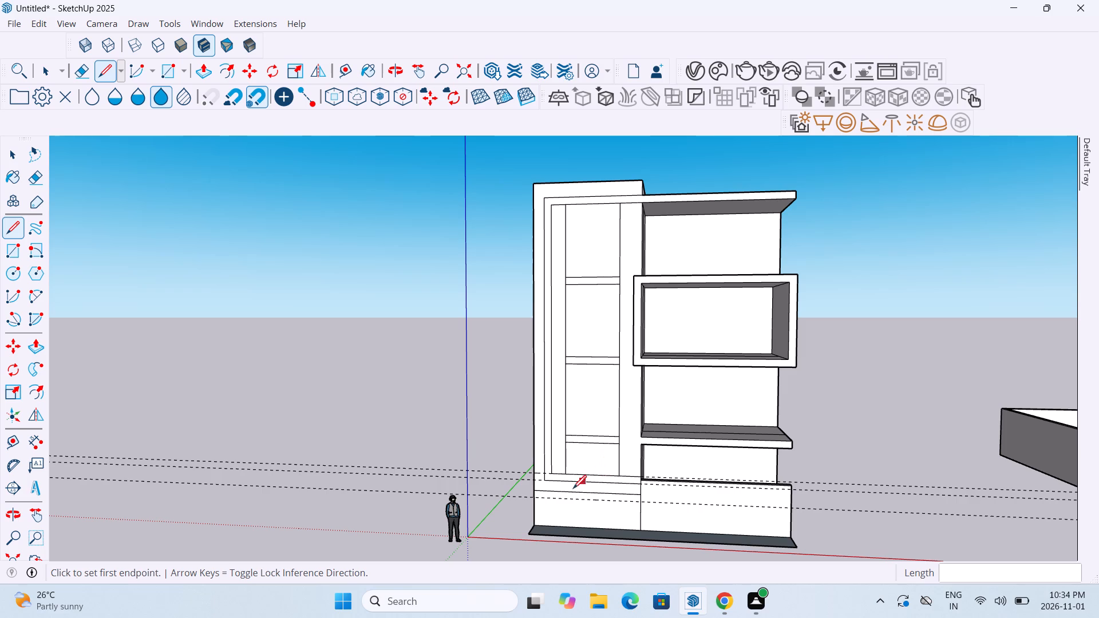
middle_drag(609, 506, 612, 489)
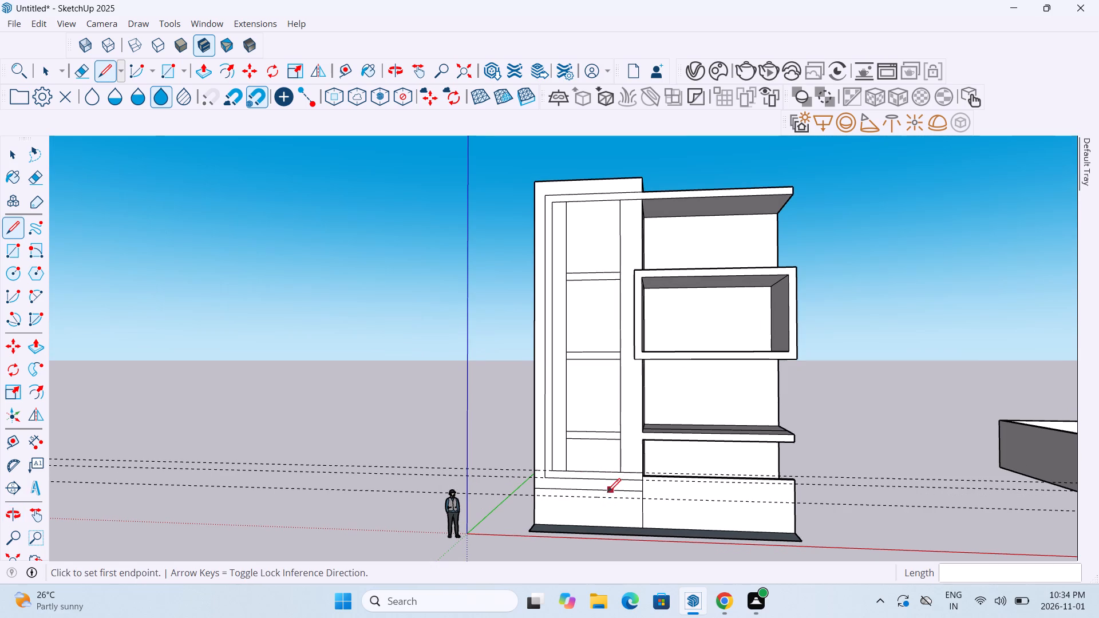
scroll(603, 498, up, 3)
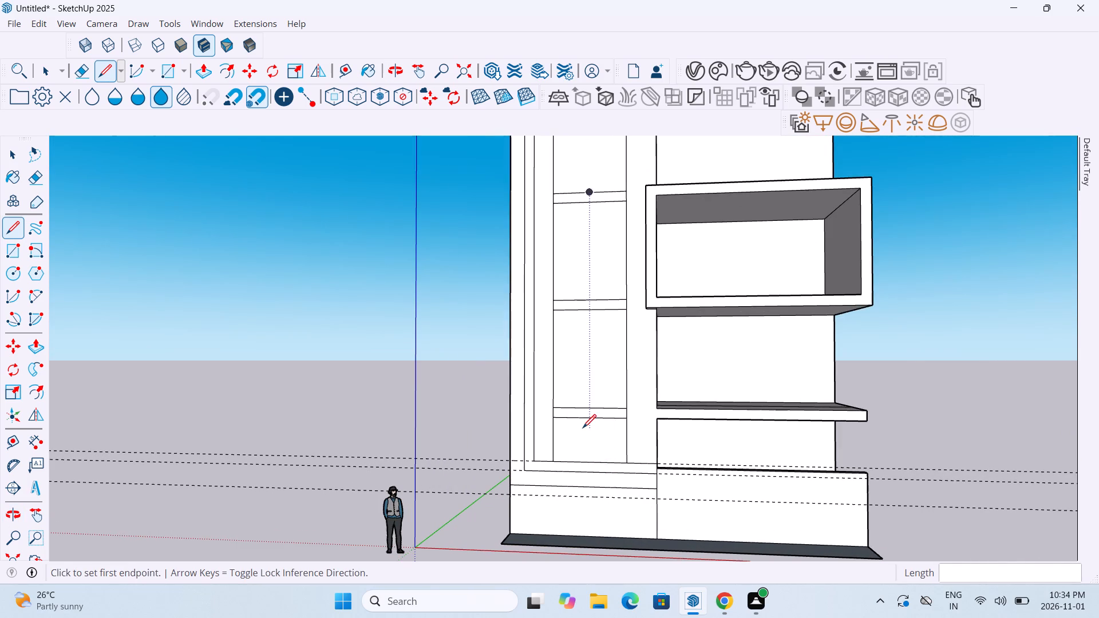
scroll(583, 429, up, 5)
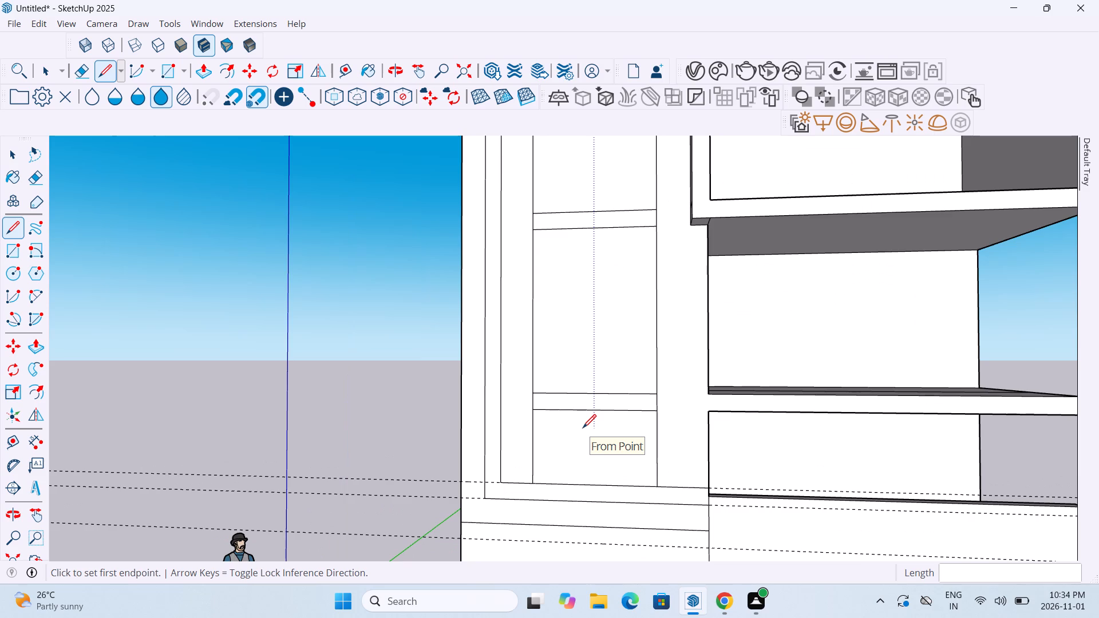
scroll(583, 429, down, 2)
scroll(587, 346, down, 3)
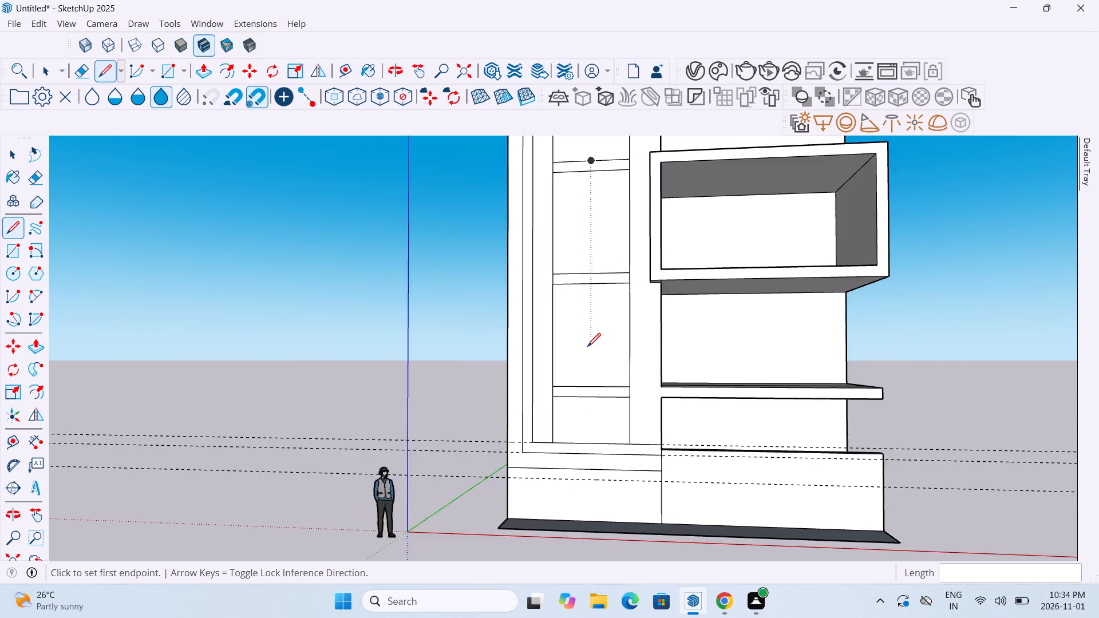
scroll(587, 348, down, 5)
Erase the three pairs of horizontal divider lines across the bay's central panel, leaving its two vertical sides.
scroll(587, 348, up, 7)
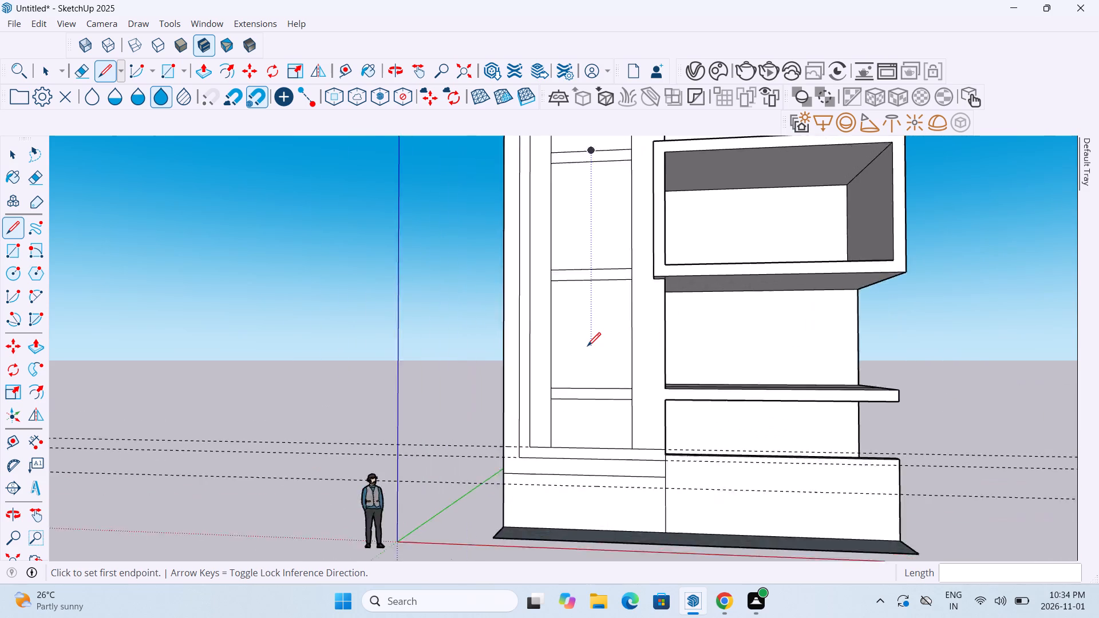
scroll(587, 347, up, 2)
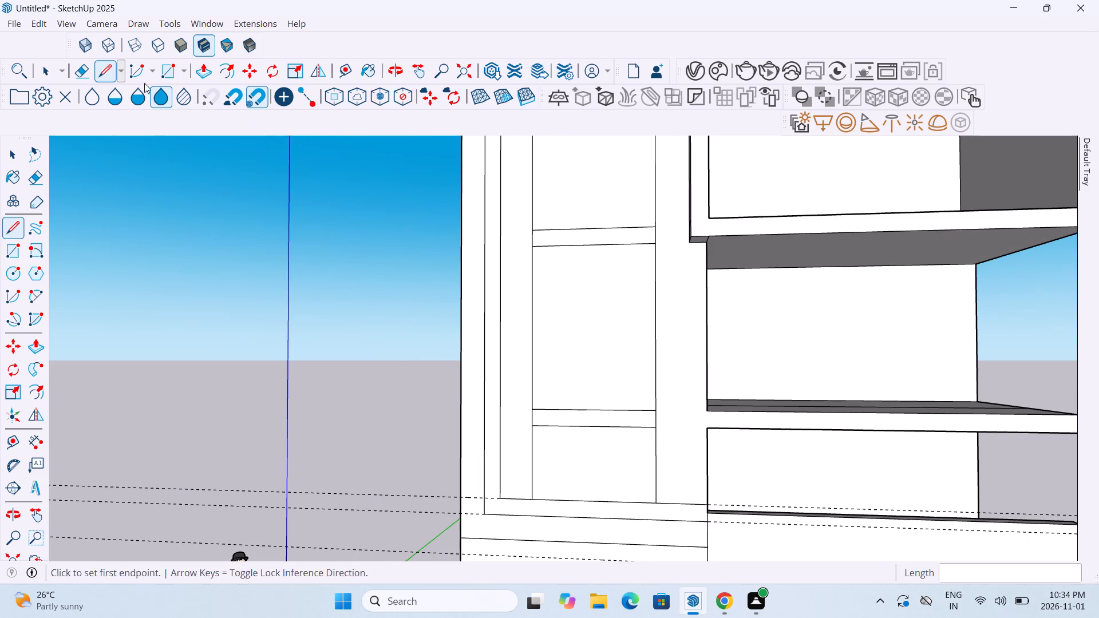
click(76, 70)
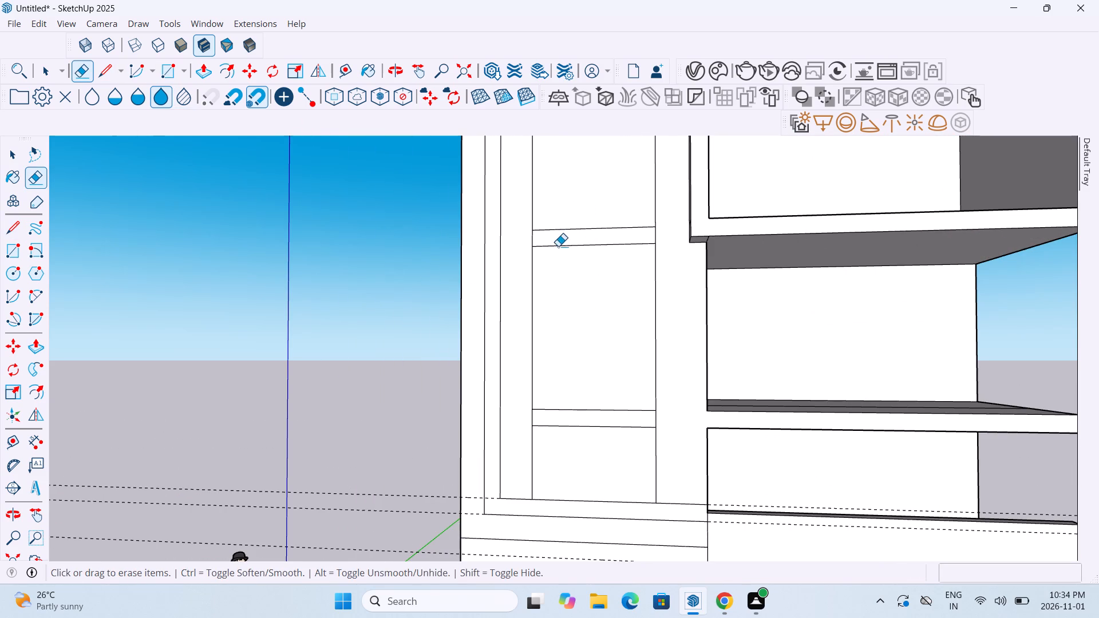
drag(574, 217, 579, 266)
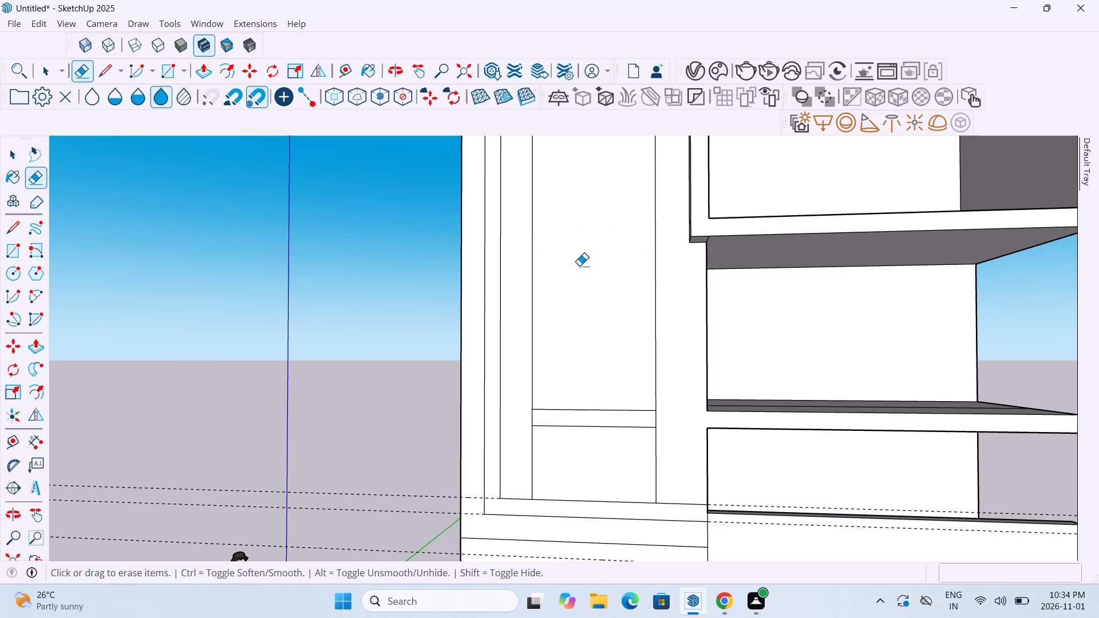
drag(574, 389, 579, 437)
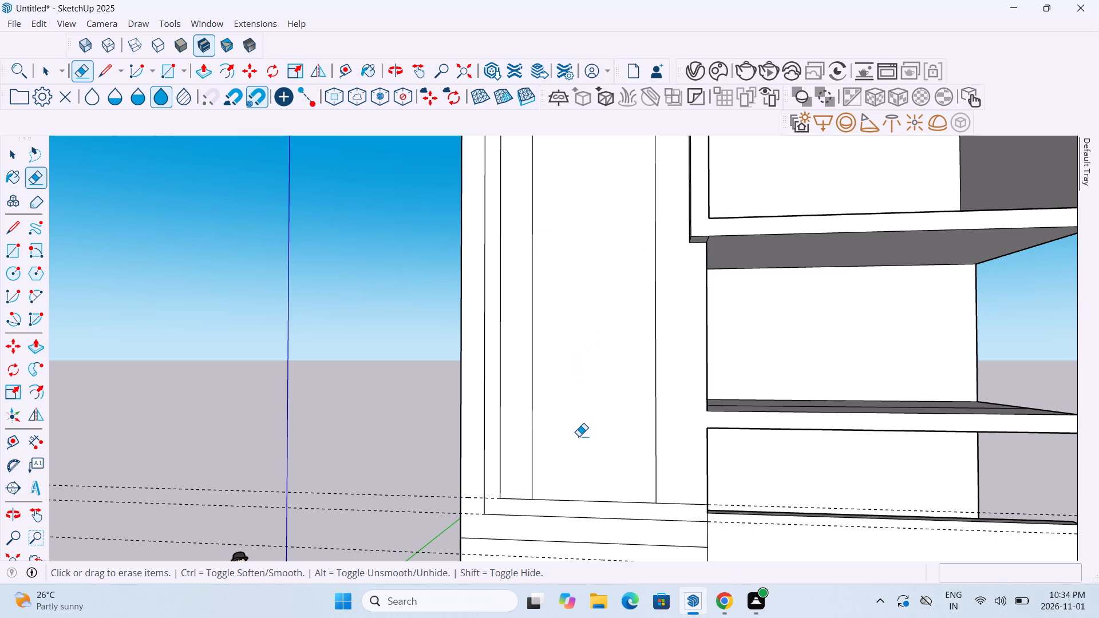
scroll(582, 426, down, 11)
scroll(585, 272, up, 10)
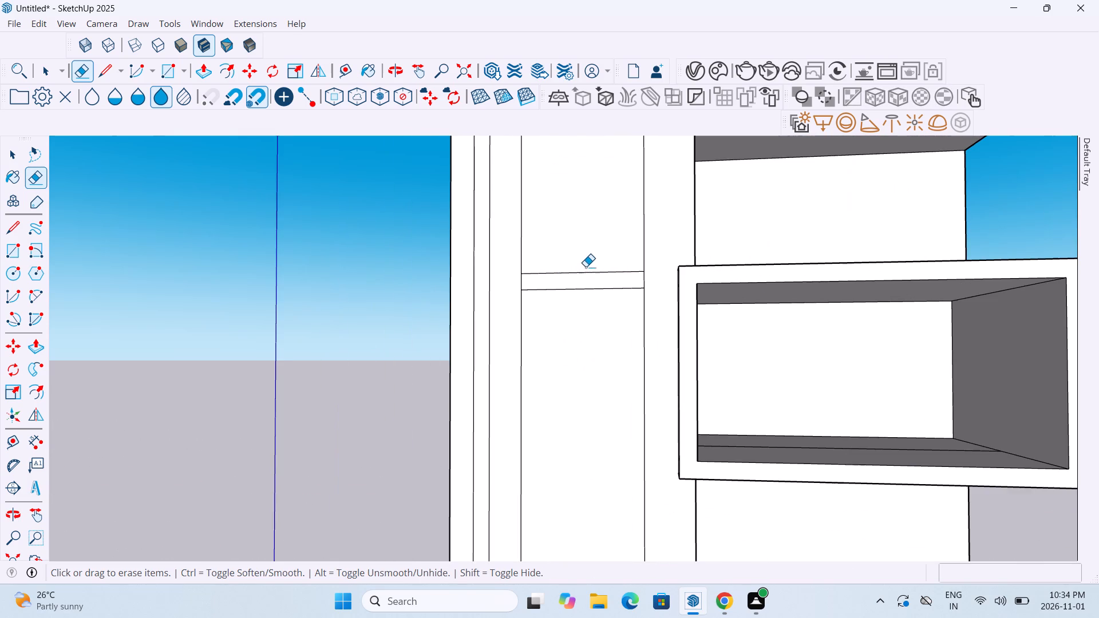
drag(586, 267, 586, 309)
Draw a horizontal 7' 6" line across the upper part of the central panel, slightly above the projecting box frame's top.
scroll(586, 308, down, 6)
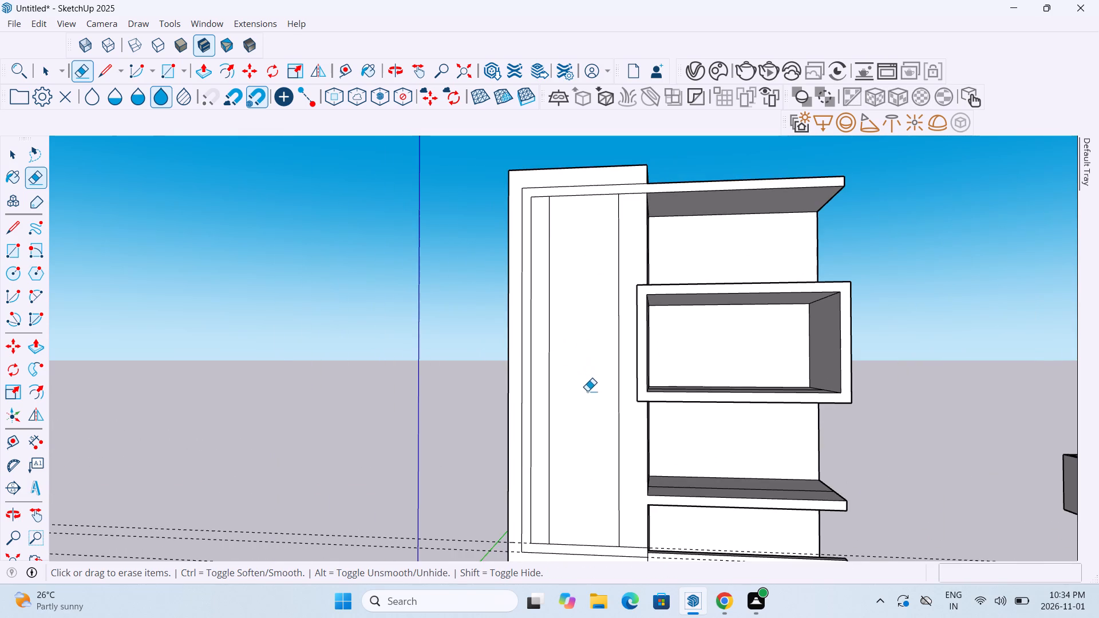
middle_drag(587, 391, 591, 365)
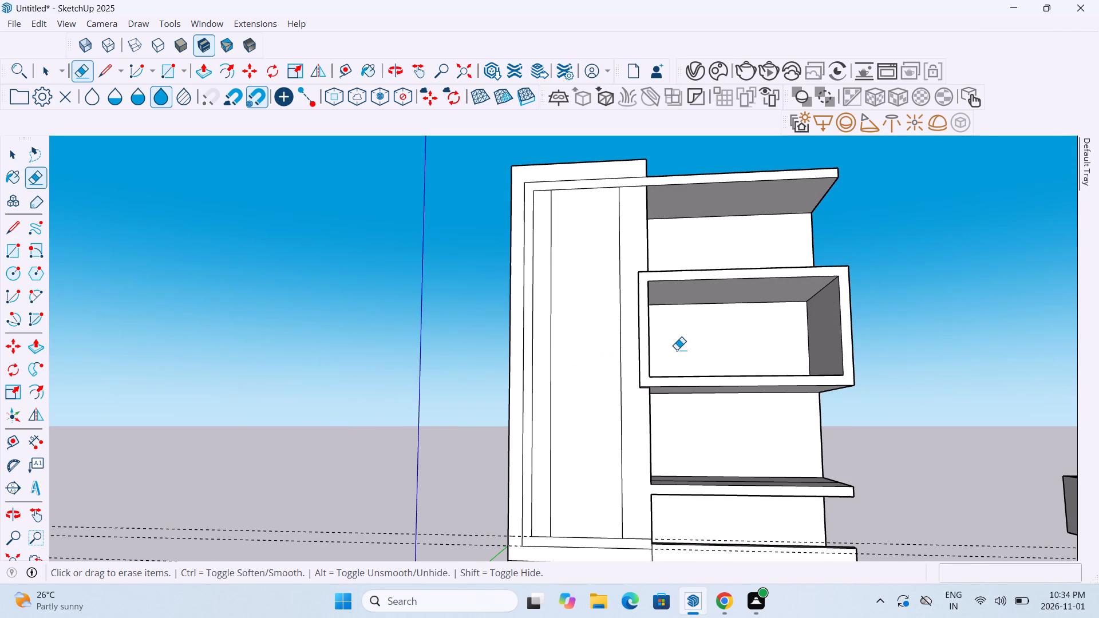
scroll(618, 266, up, 2)
middle_drag(619, 267, 642, 330)
click(105, 66)
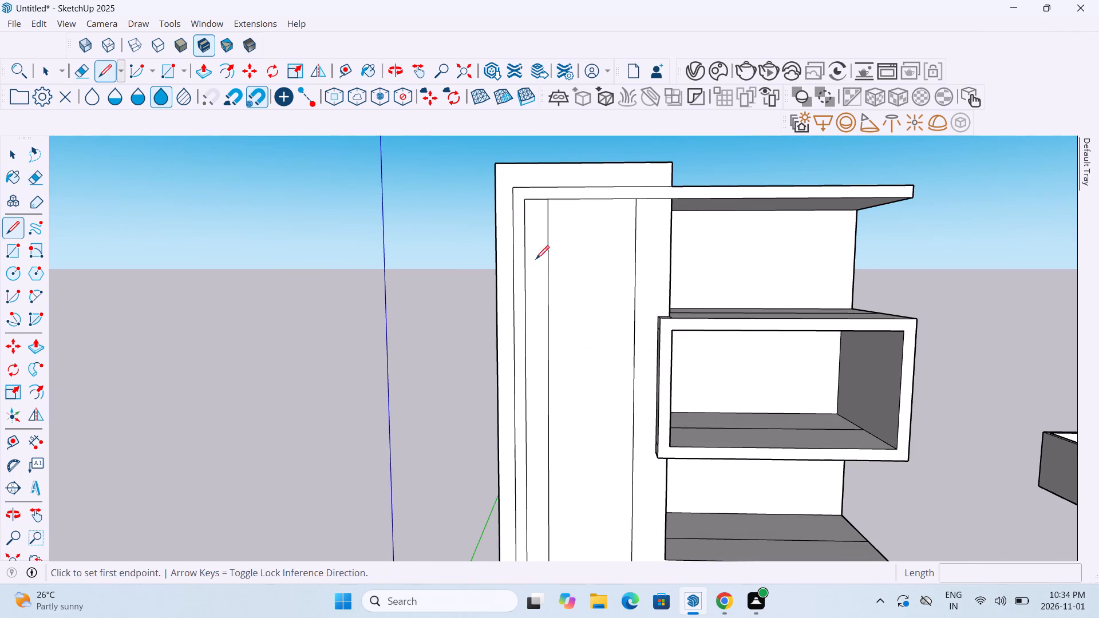
middle_drag(635, 291, 635, 290)
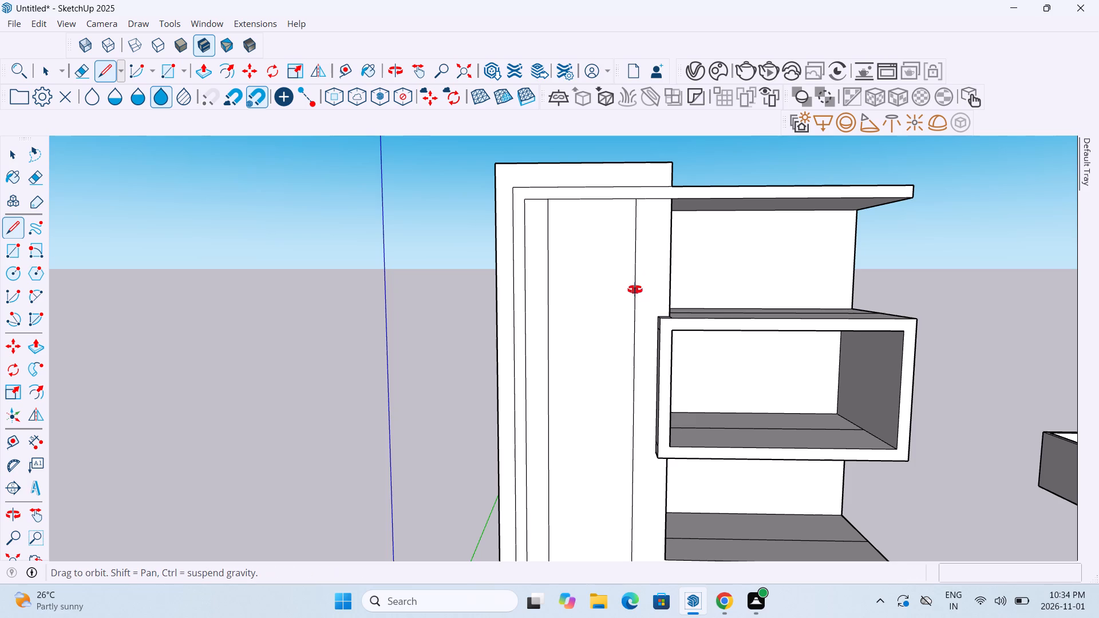
middle_drag(635, 290, 635, 265)
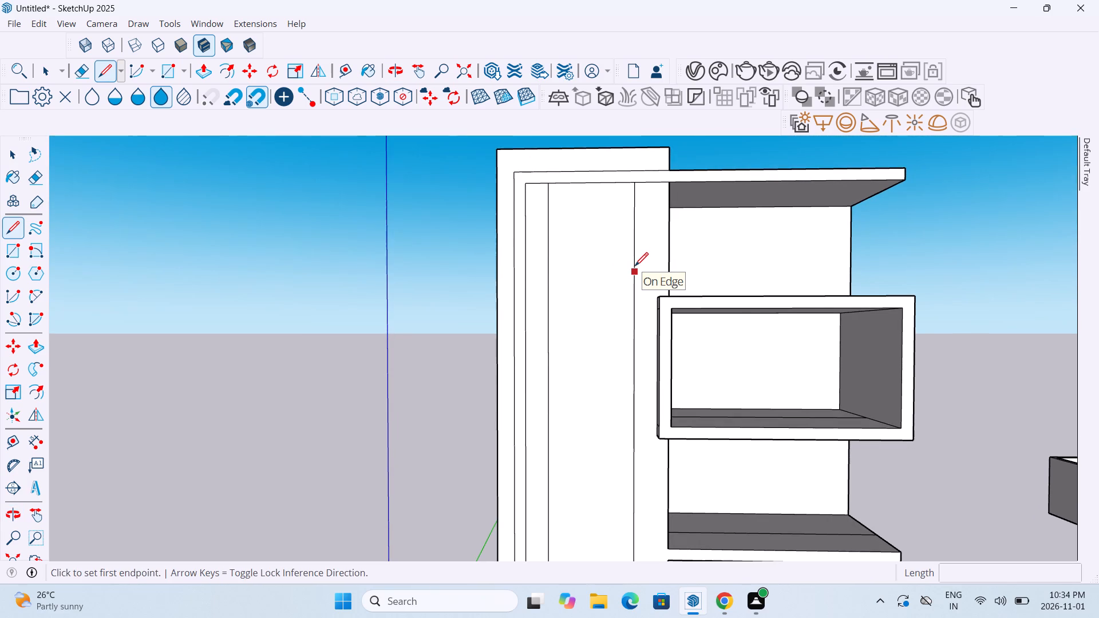
click(635, 278)
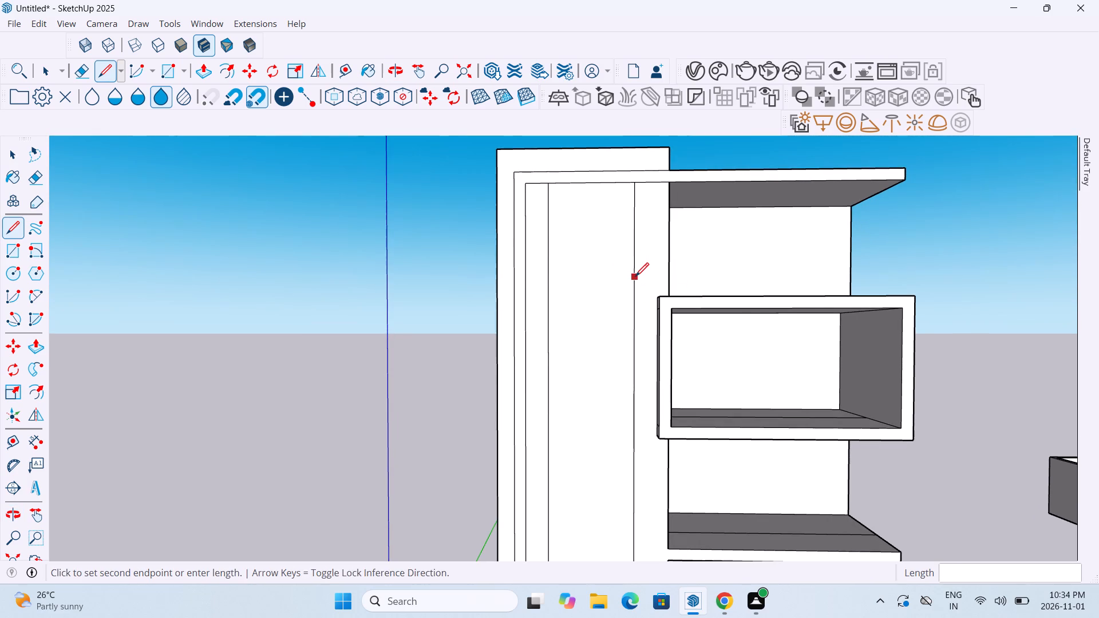
click(546, 282)
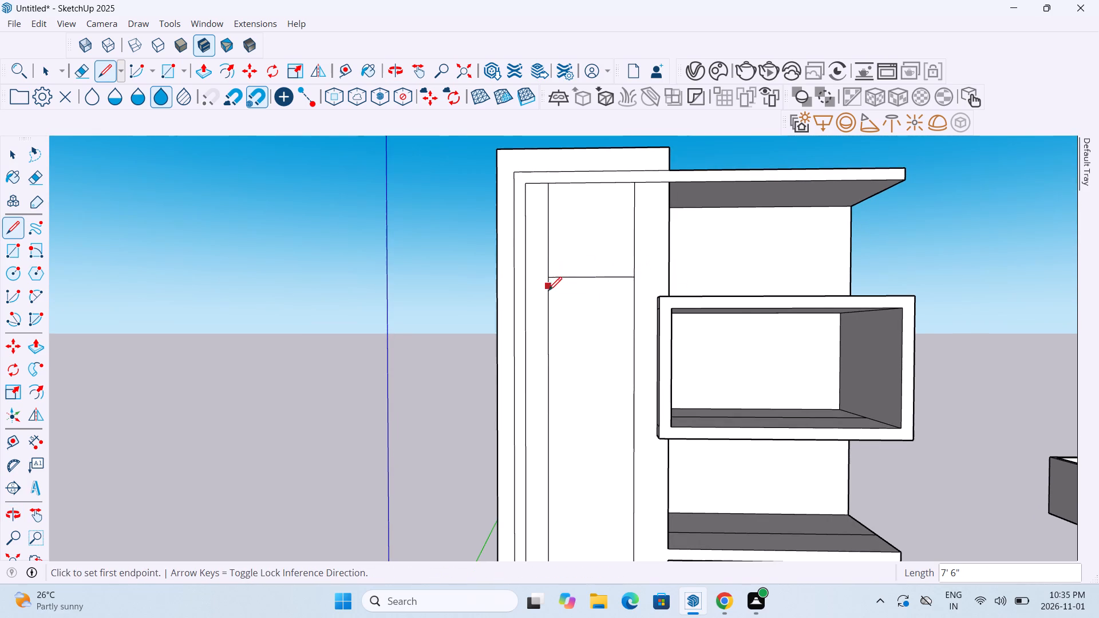
scroll(556, 322, down, 1)
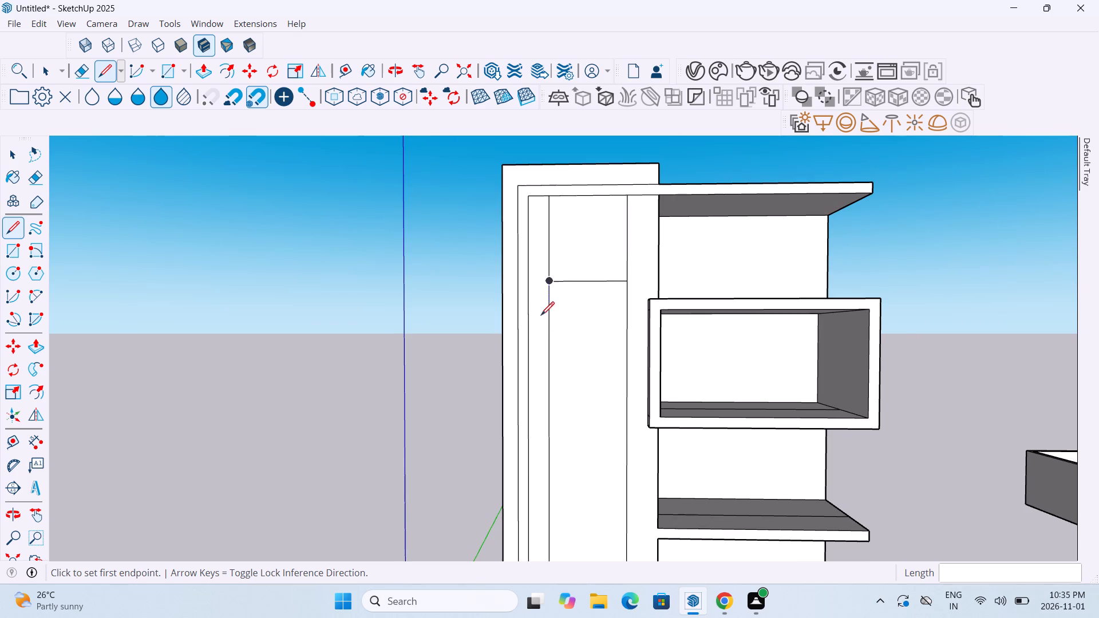
middle_drag(584, 356, 589, 336)
scroll(589, 336, down, 2)
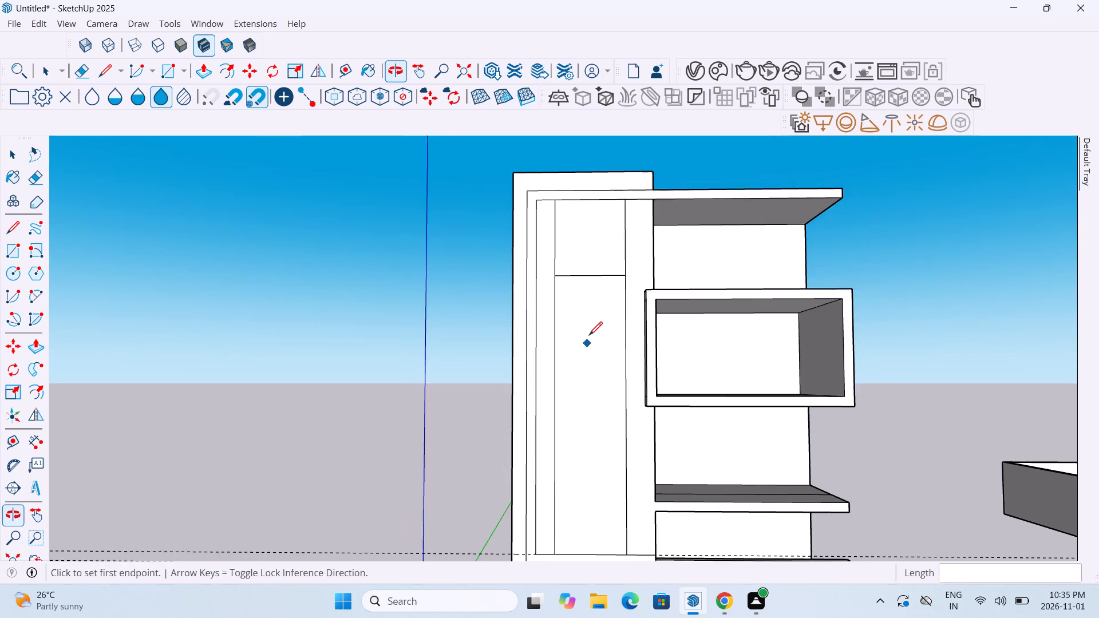
Draw a second horizontal 7' 6" line across the central panel, level with the lower part of the projecting box frame's opening.
scroll(590, 352, up, 5)
middle_drag(591, 354, 591, 362)
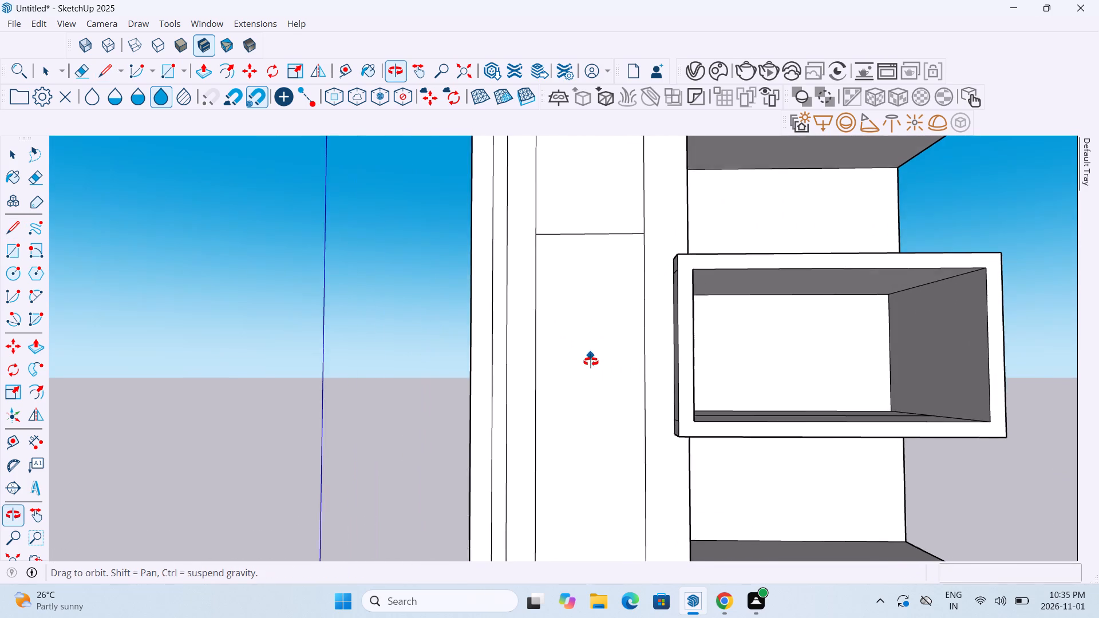
middle_drag(591, 362, 591, 362)
scroll(575, 342, down, 5)
middle_drag(593, 322, 591, 447)
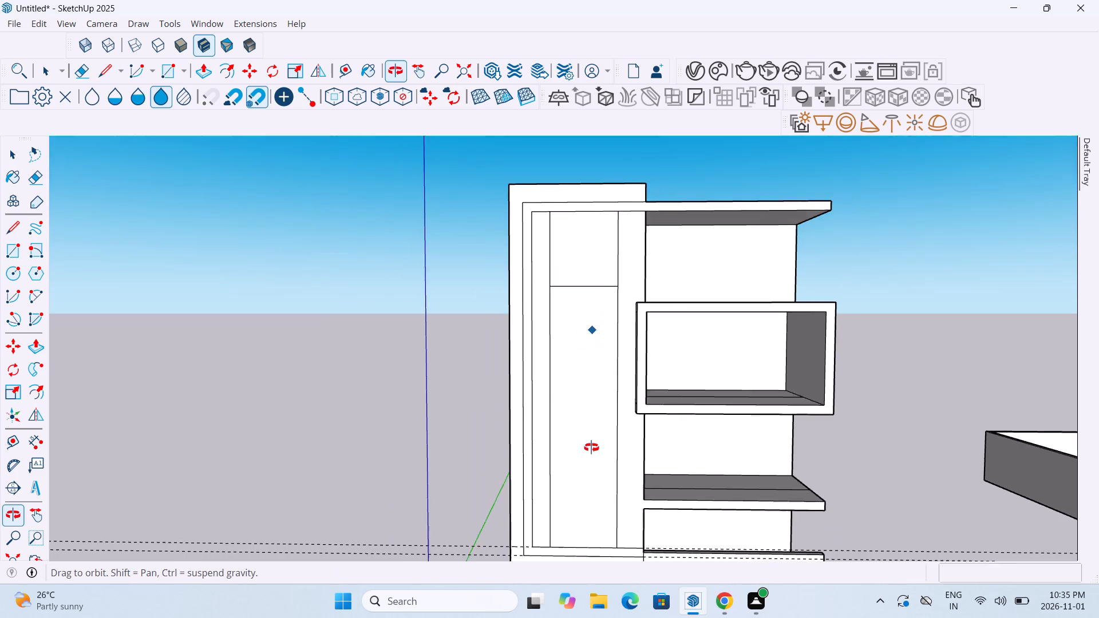
middle_drag(591, 447, 590, 465)
middle_drag(587, 335, 464, 339)
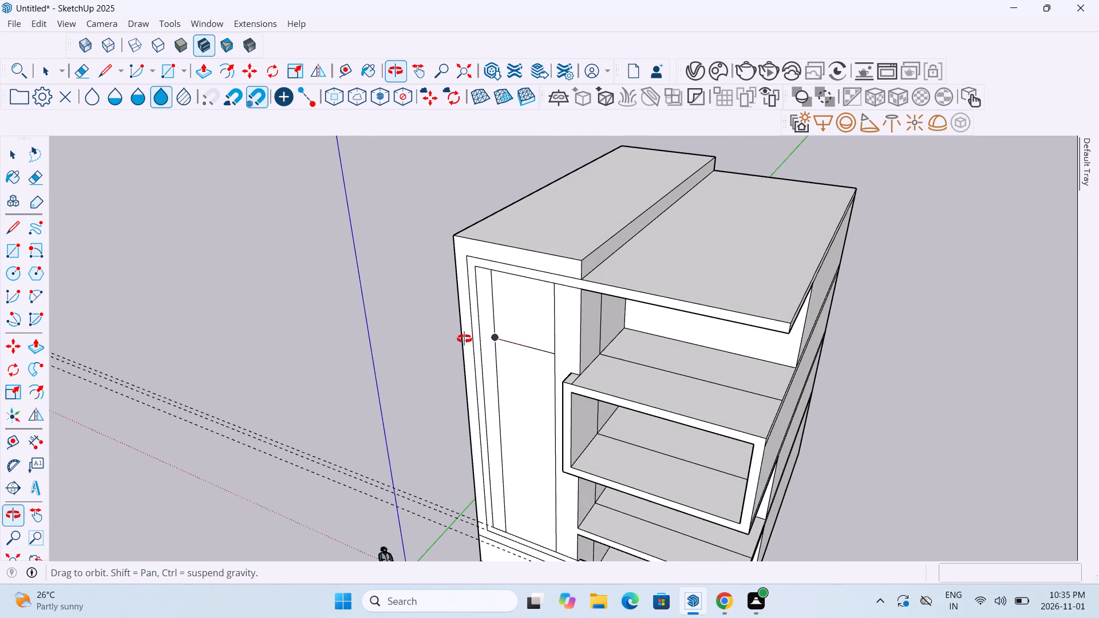
middle_drag(464, 339, 549, 283)
middle_drag(549, 364, 566, 292)
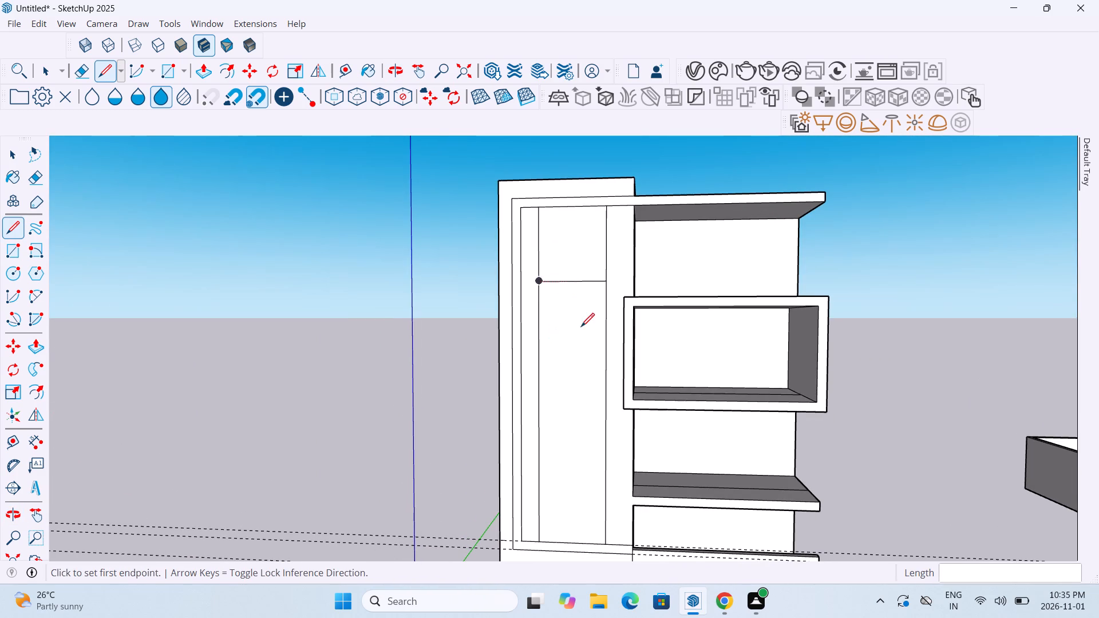
middle_drag(581, 328, 580, 308)
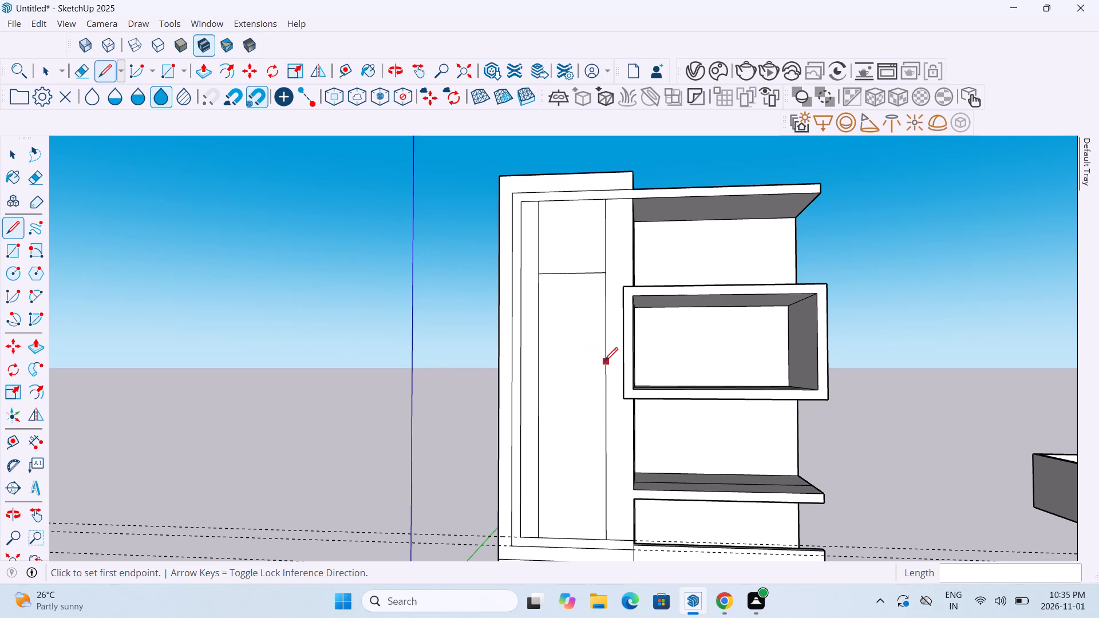
middle_drag(604, 362, 604, 338)
scroll(606, 331, up, 5)
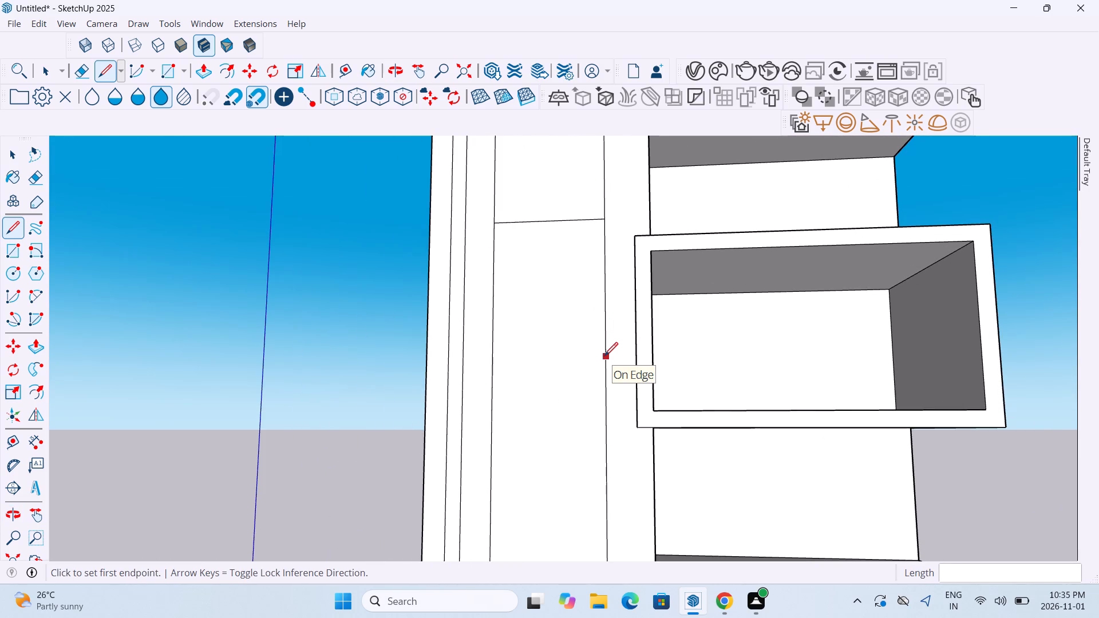
click(604, 357)
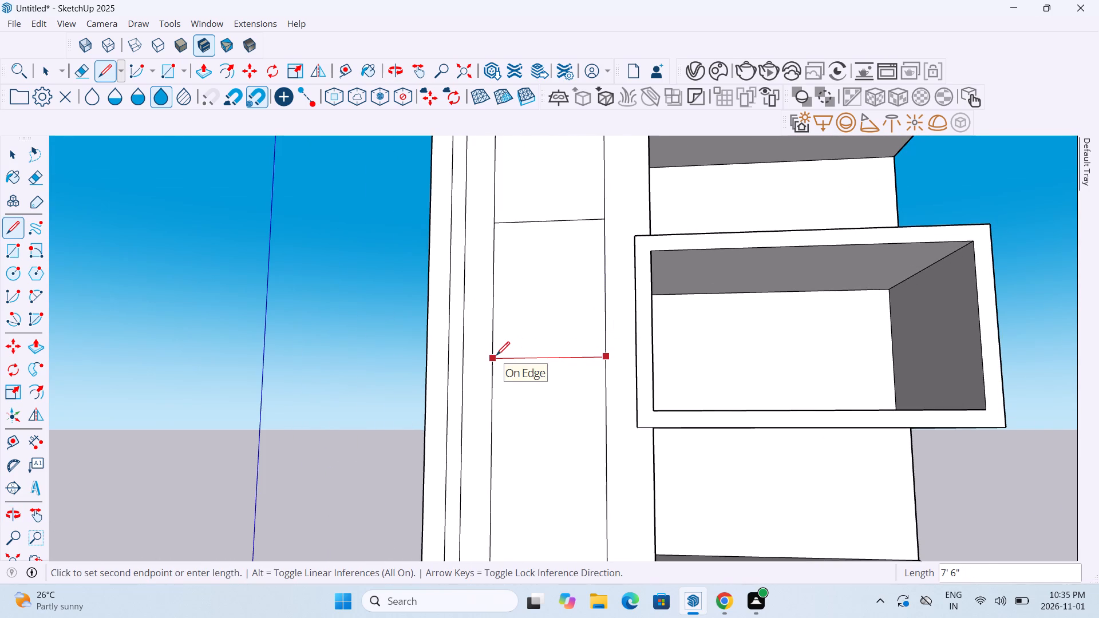
click(496, 356)
Draw a horizontal 7' 6" line across the central panel, midway between its two existing horizontal lines.
scroll(496, 356, down, 5)
scroll(555, 387, up, 5)
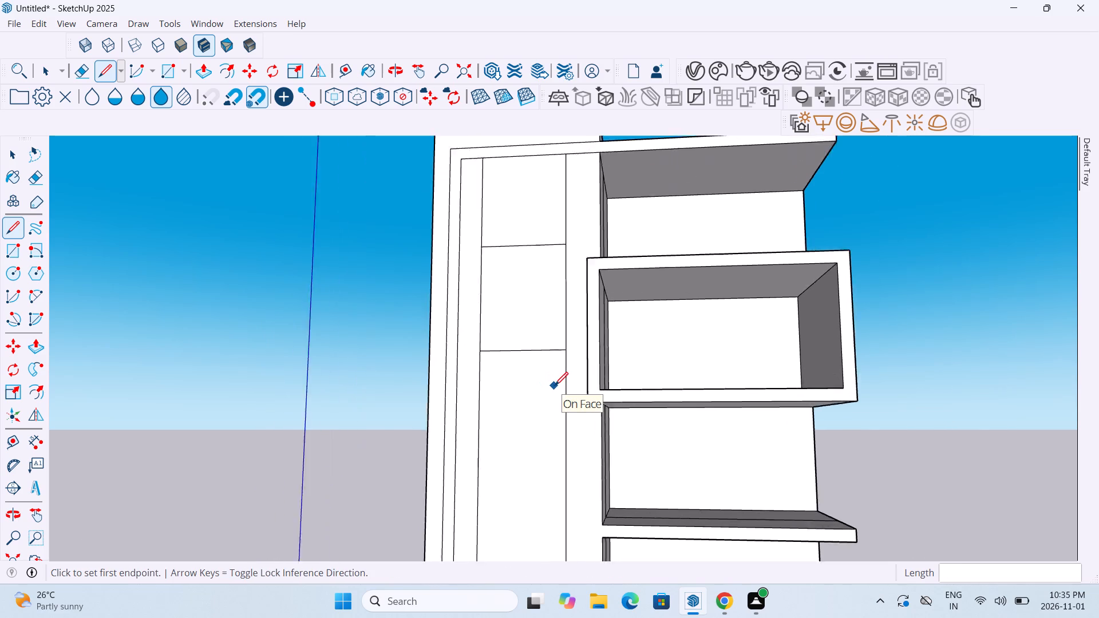
scroll(564, 393, up, 1)
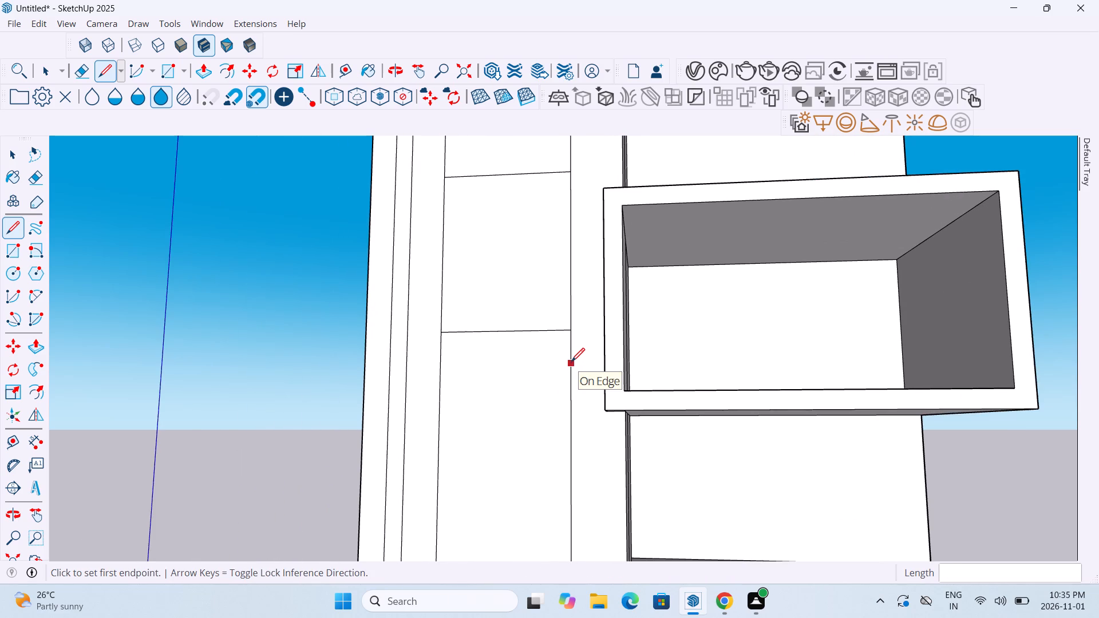
scroll(569, 333, down, 6)
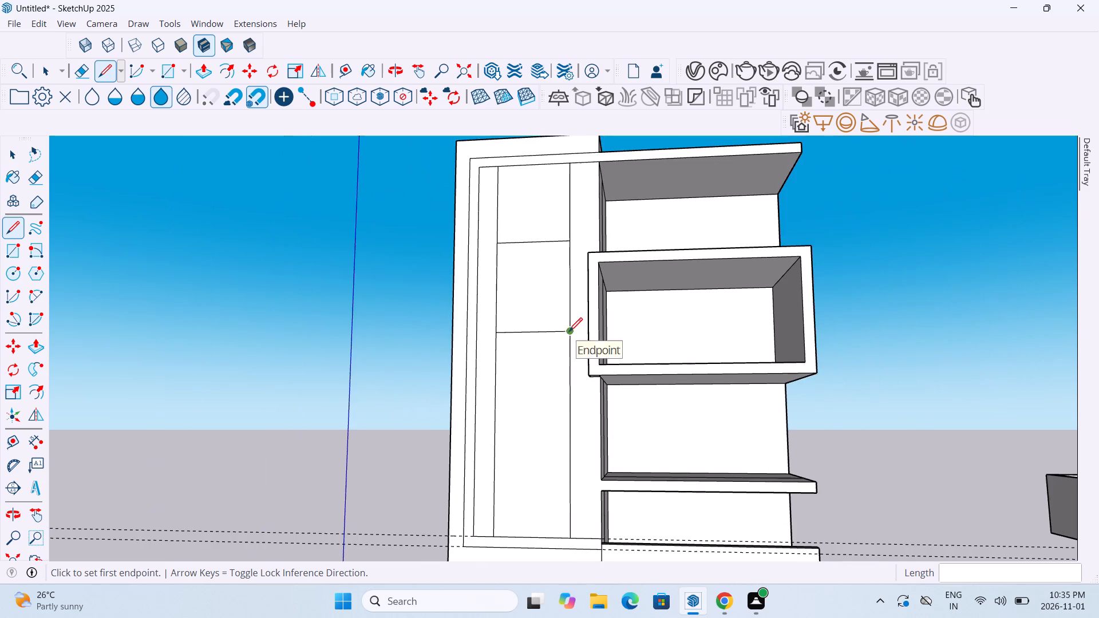
click(571, 291)
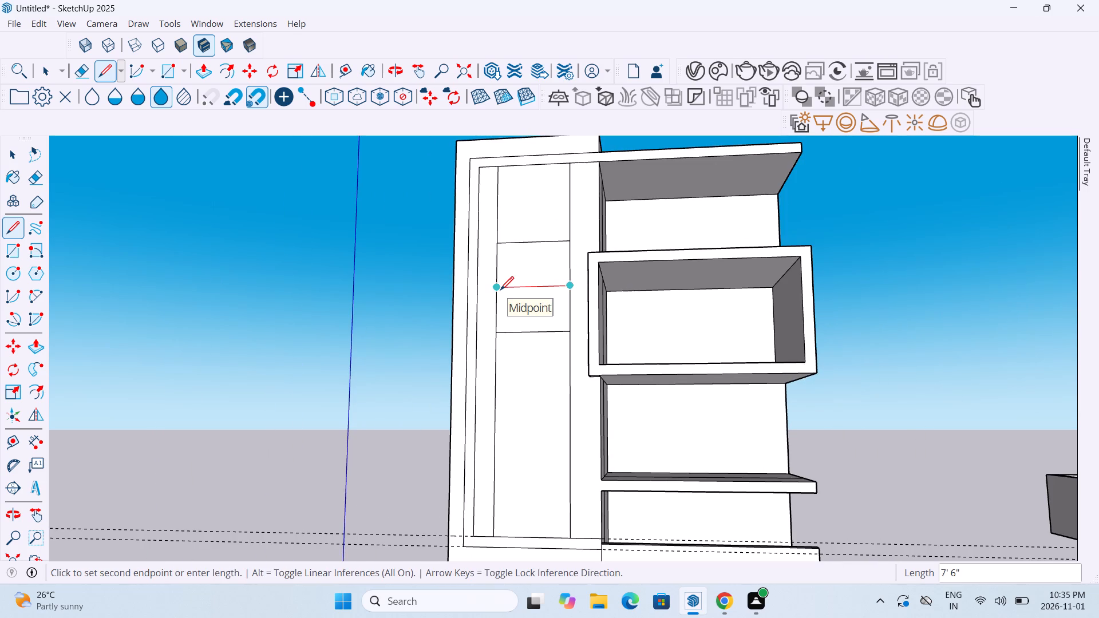
click(495, 290)
Examine the central panel's new divisions and the adjoining projecting box frame from several angles and distances.
scroll(495, 290, up, 6)
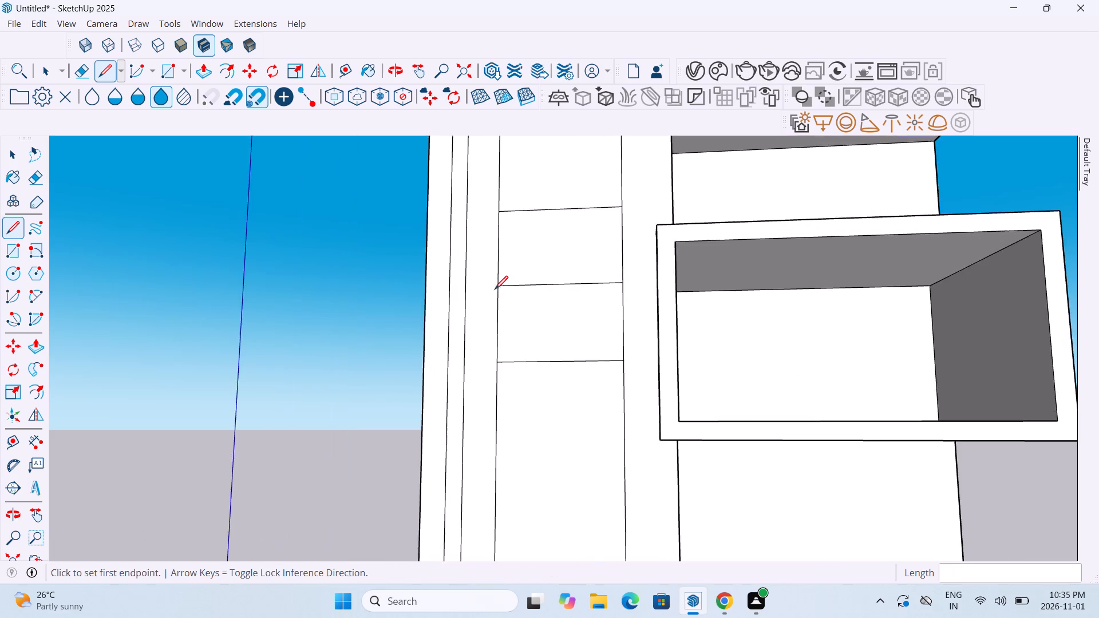
scroll(495, 291, up, 4)
middle_drag(580, 280, 591, 375)
scroll(591, 375, down, 5)
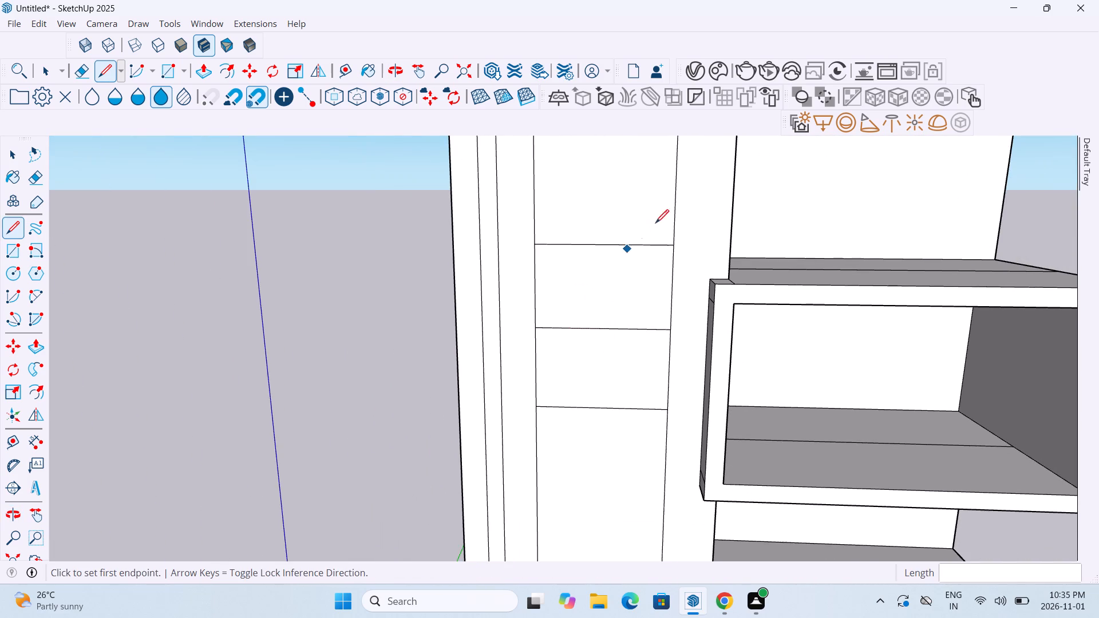
scroll(664, 206, up, 1)
middle_drag(664, 206, 669, 176)
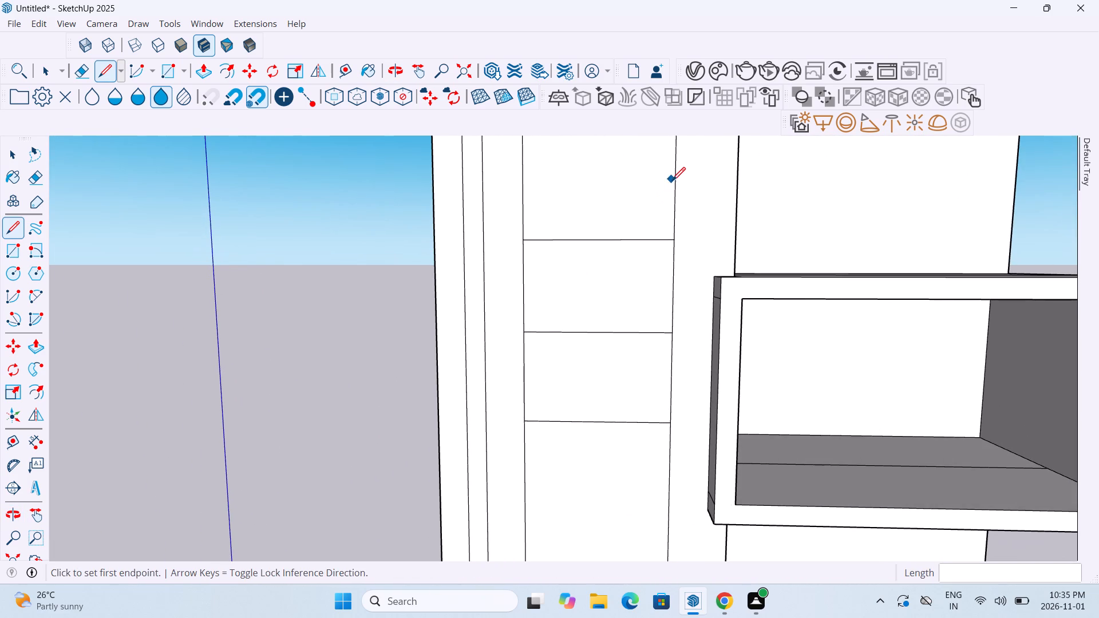
scroll(672, 182, down, 5)
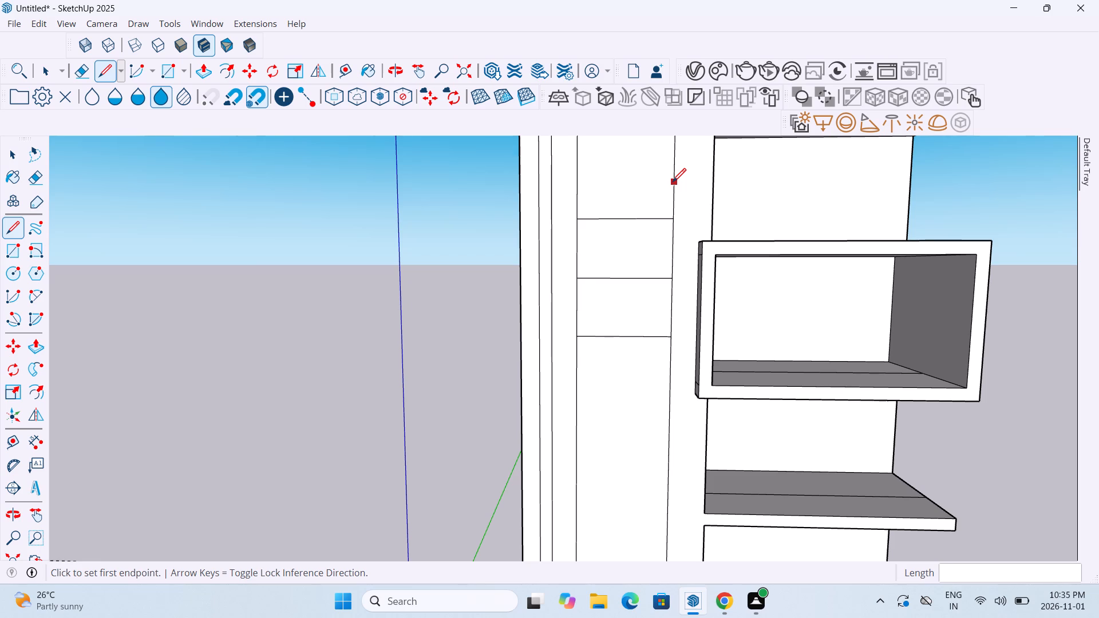
scroll(913, 247, down, 7)
middle_drag(993, 227, 979, 235)
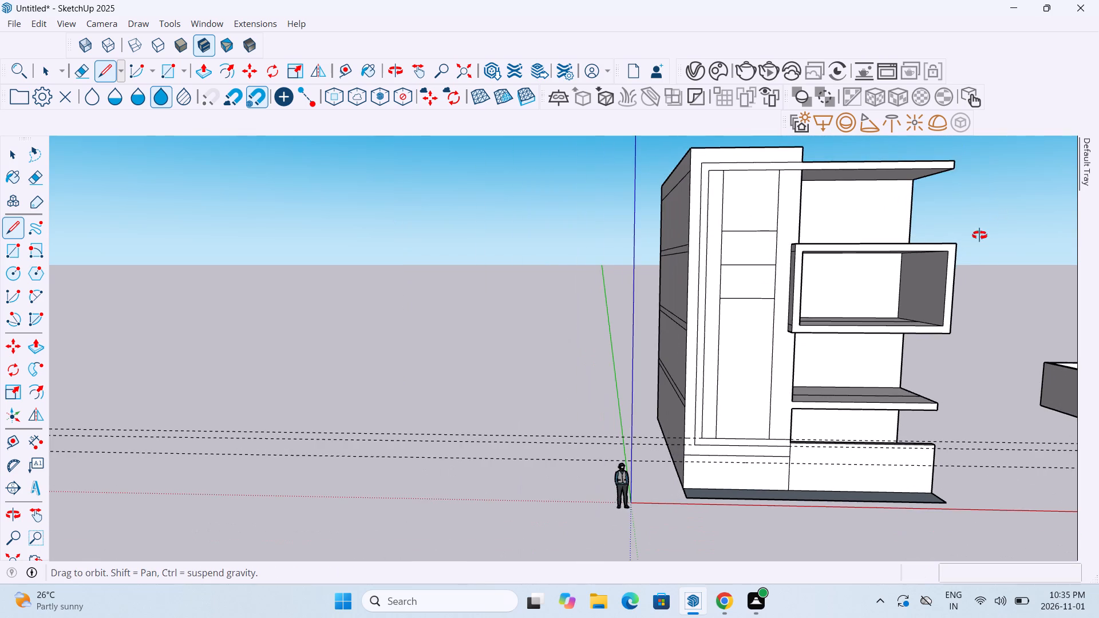
middle_drag(979, 235, 932, 253)
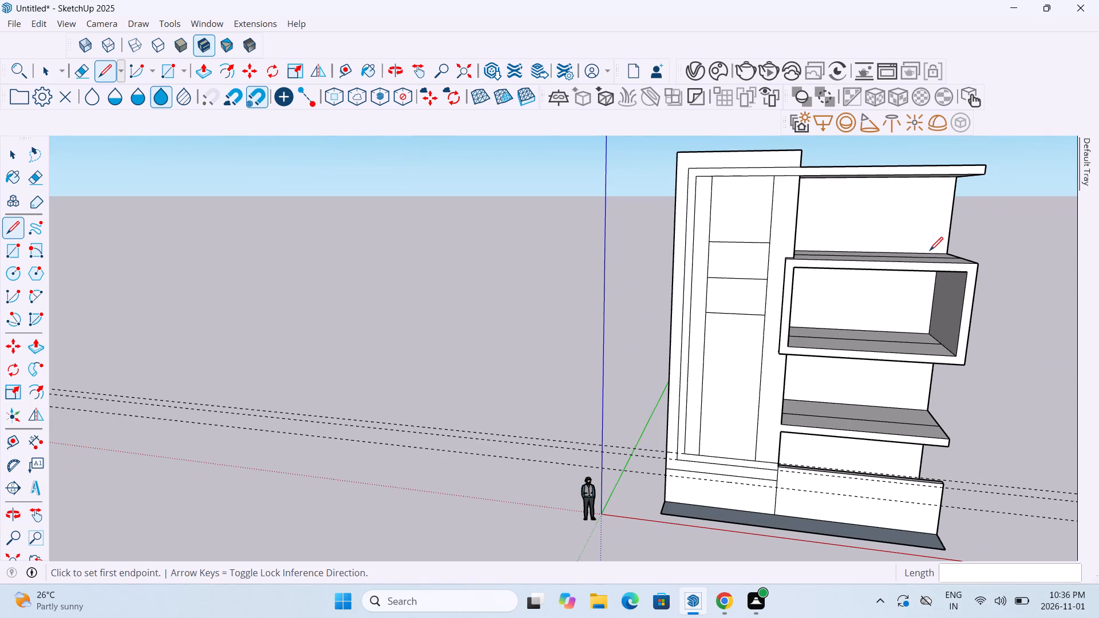
middle_drag(910, 253, 911, 330)
middle_drag(926, 279, 915, 341)
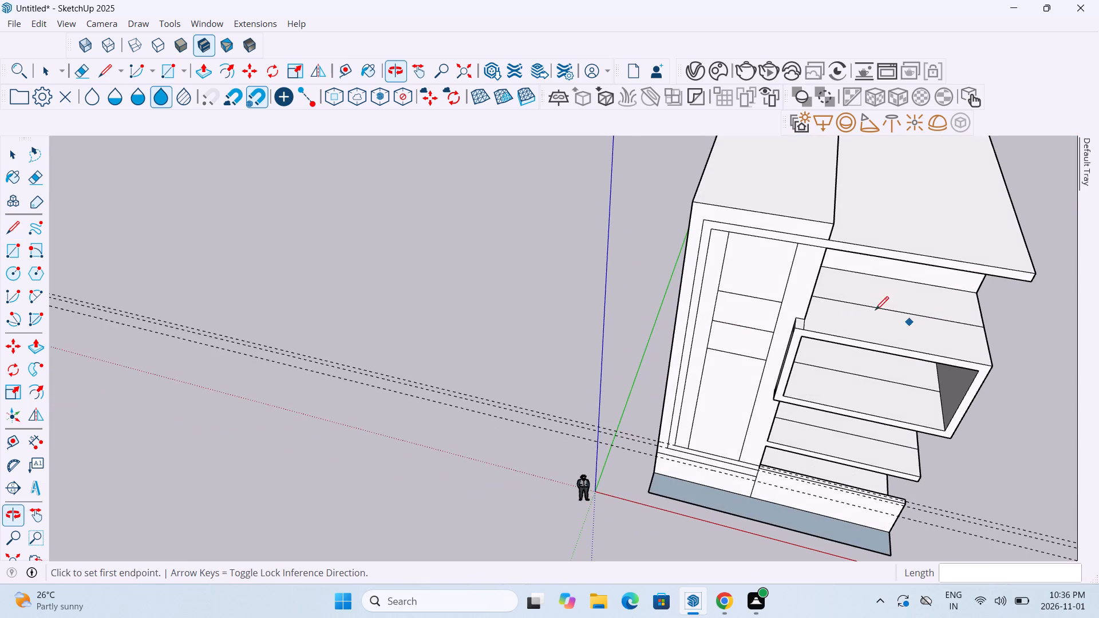
scroll(845, 315, up, 8)
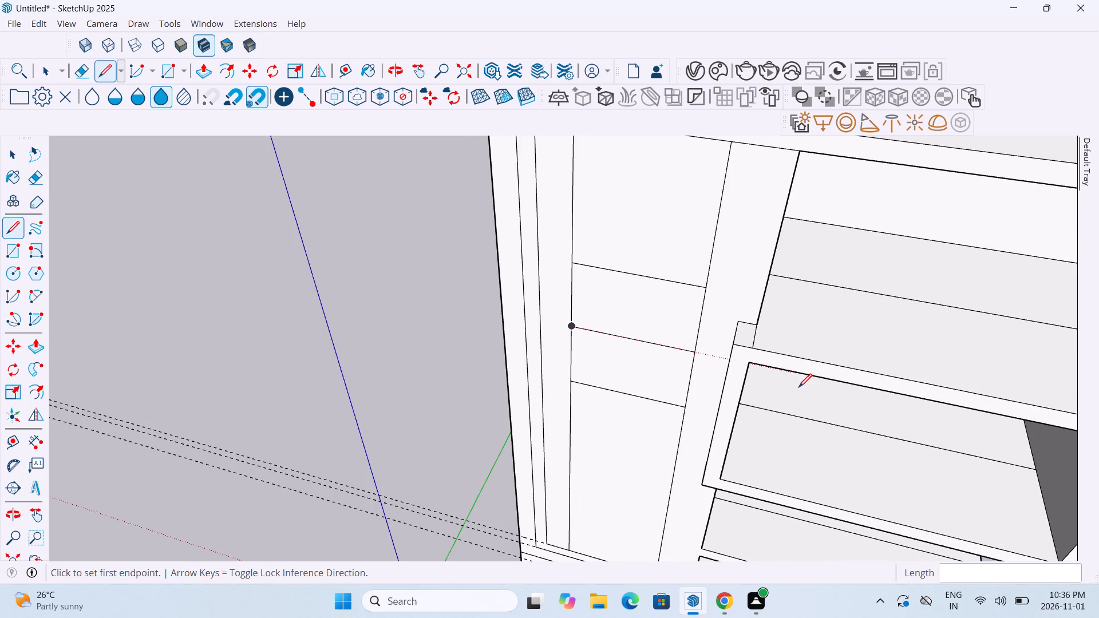
middle_drag(802, 386, 896, 382)
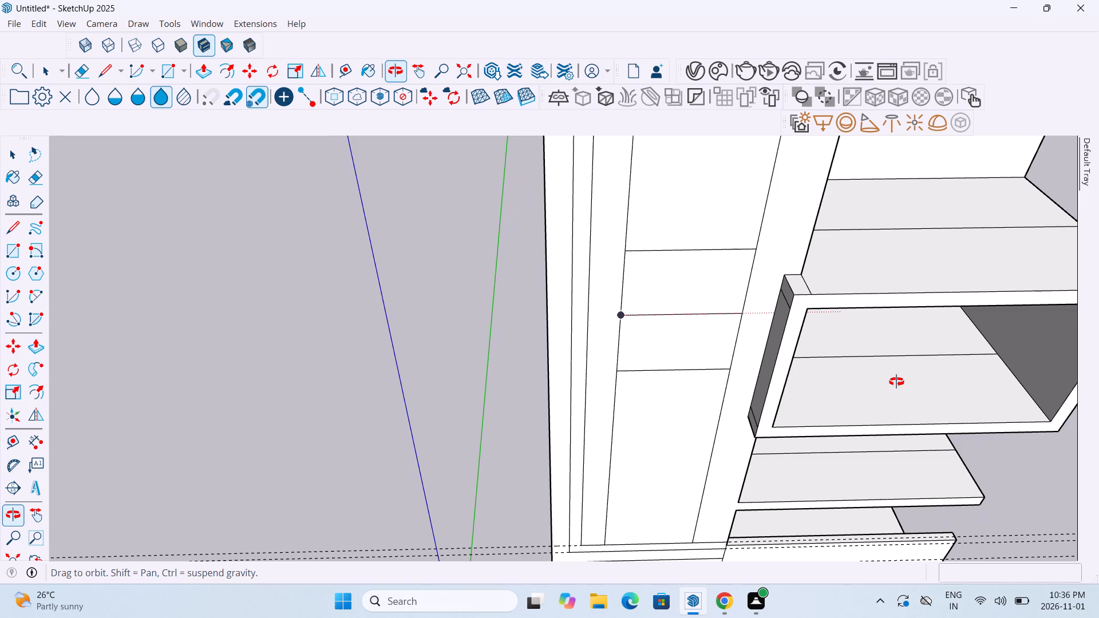
middle_drag(896, 382, 896, 384)
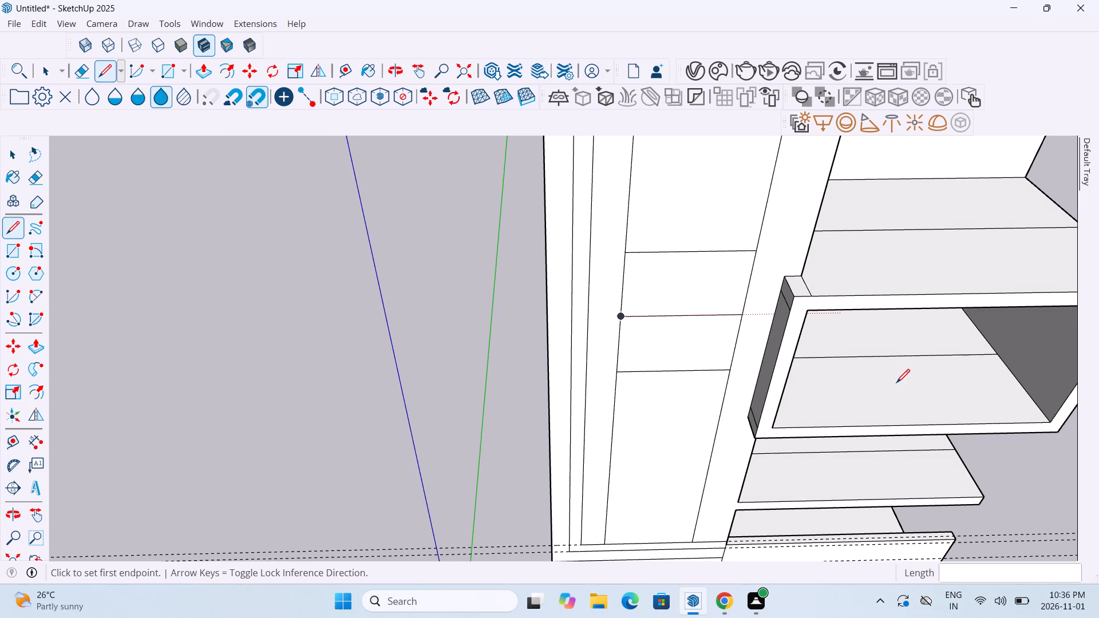
middle_drag(881, 405, 970, 401)
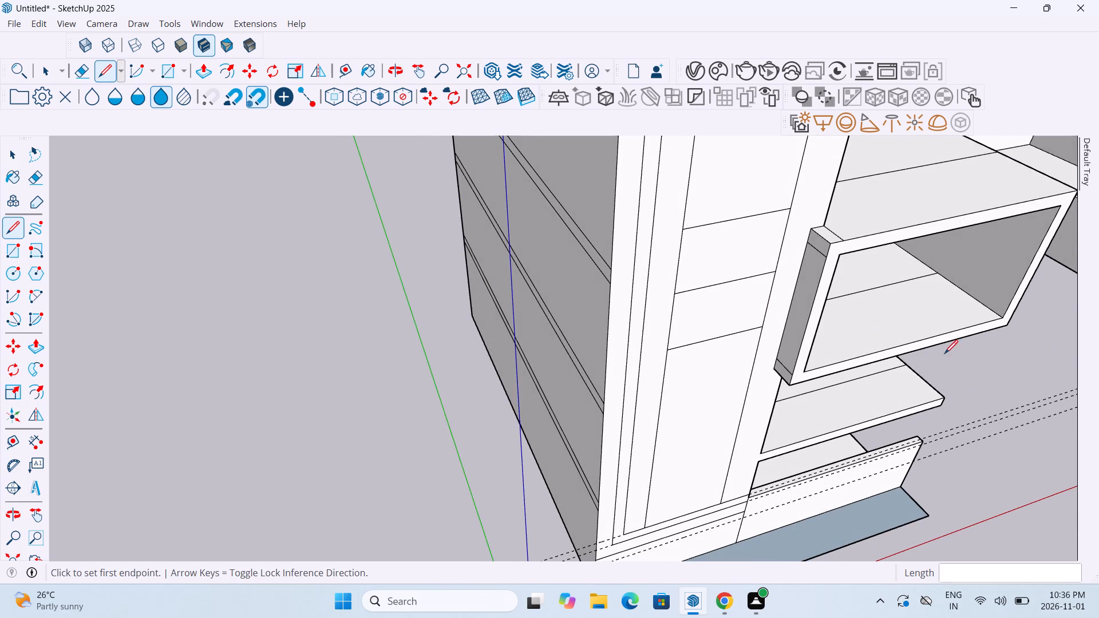
scroll(860, 297, up, 3)
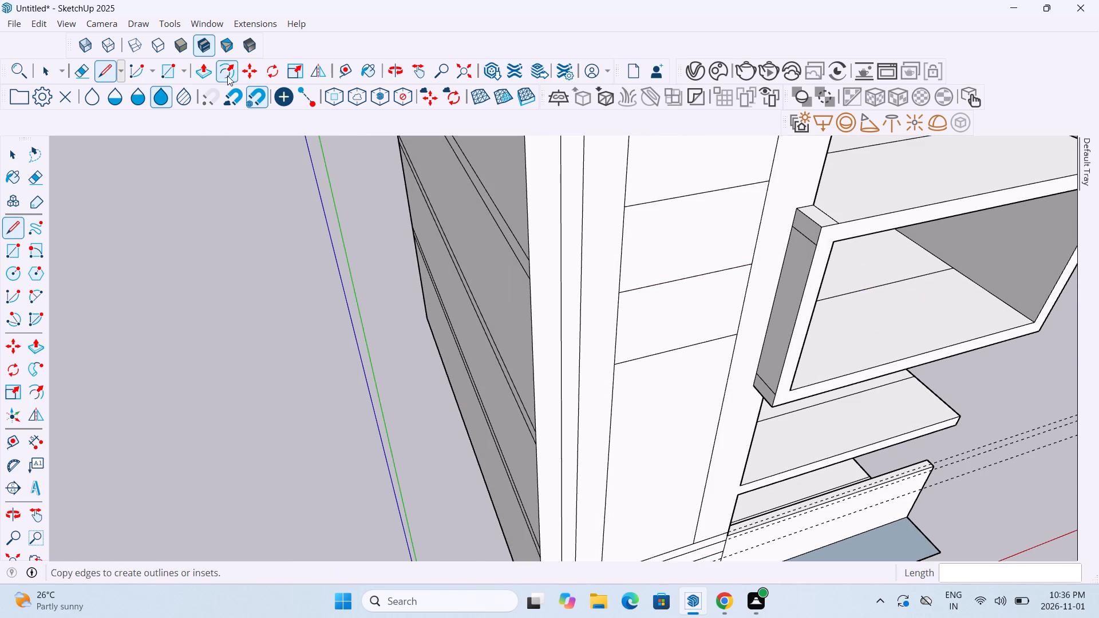
Push/Pull the front rim of the projecting box frame outward by 5".
click(208, 73)
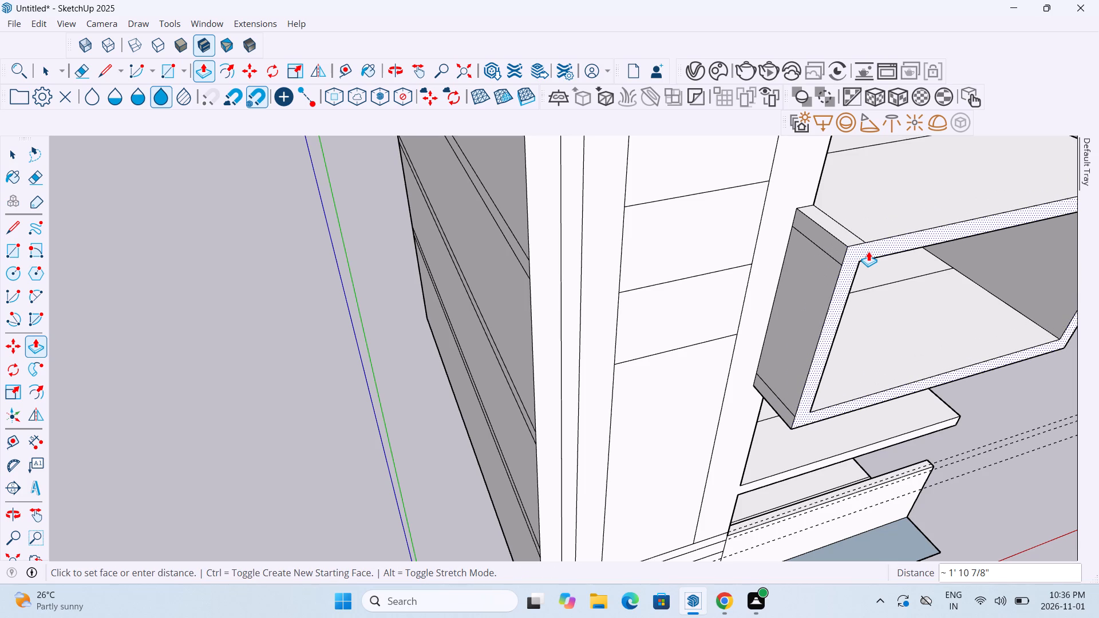
key(5)
key(shift+quotedbl)
key(Return)
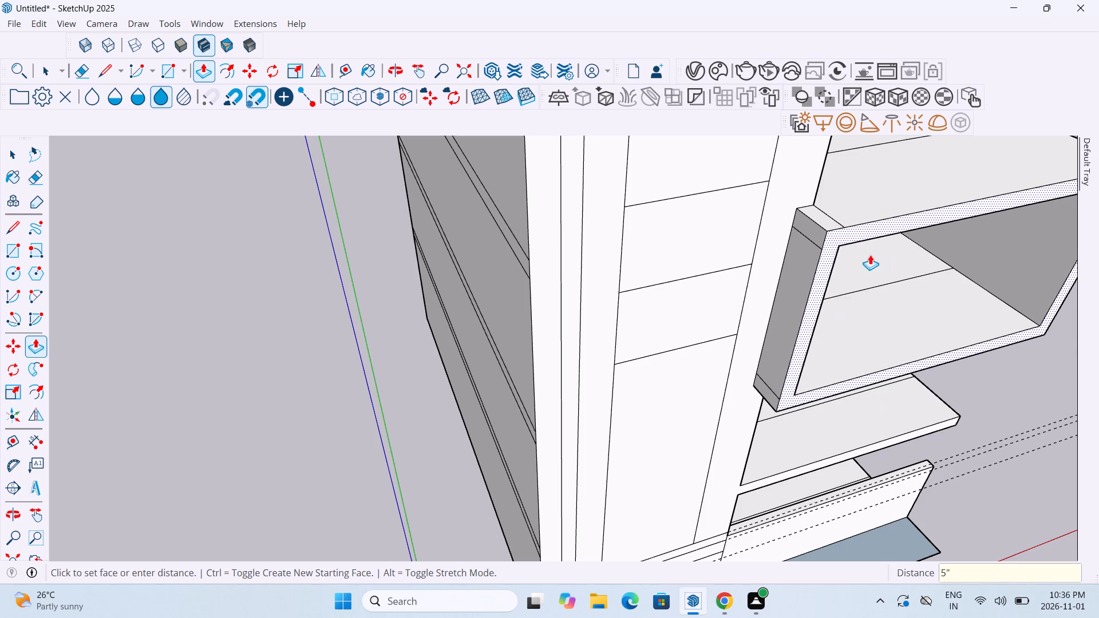
Draw a 1' line back from the front edge along the short depth line on top of the projecting box frame, beside the bay.
middle_drag(870, 254, 830, 315)
scroll(830, 315, down, 5)
middle_drag(873, 372, 847, 350)
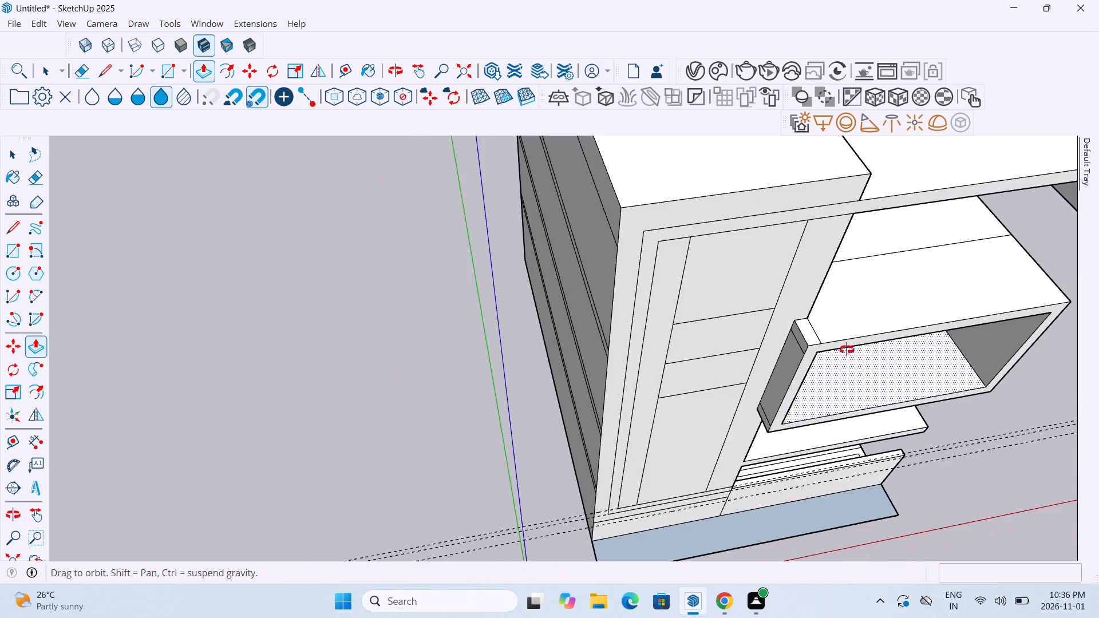
middle_drag(847, 350, 760, 257)
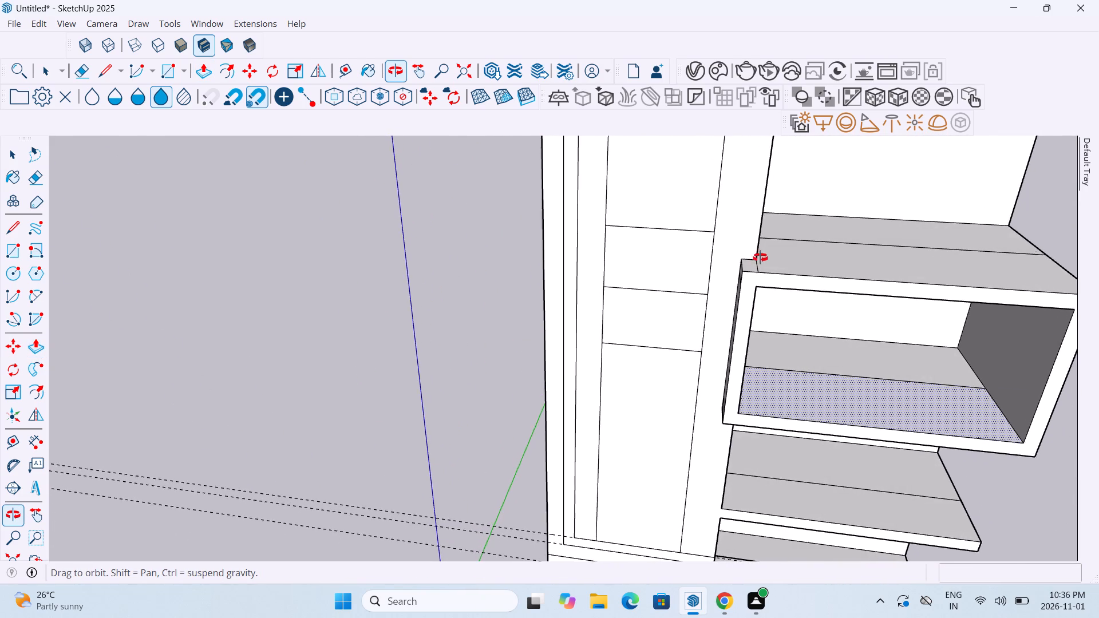
middle_drag(760, 257, 742, 326)
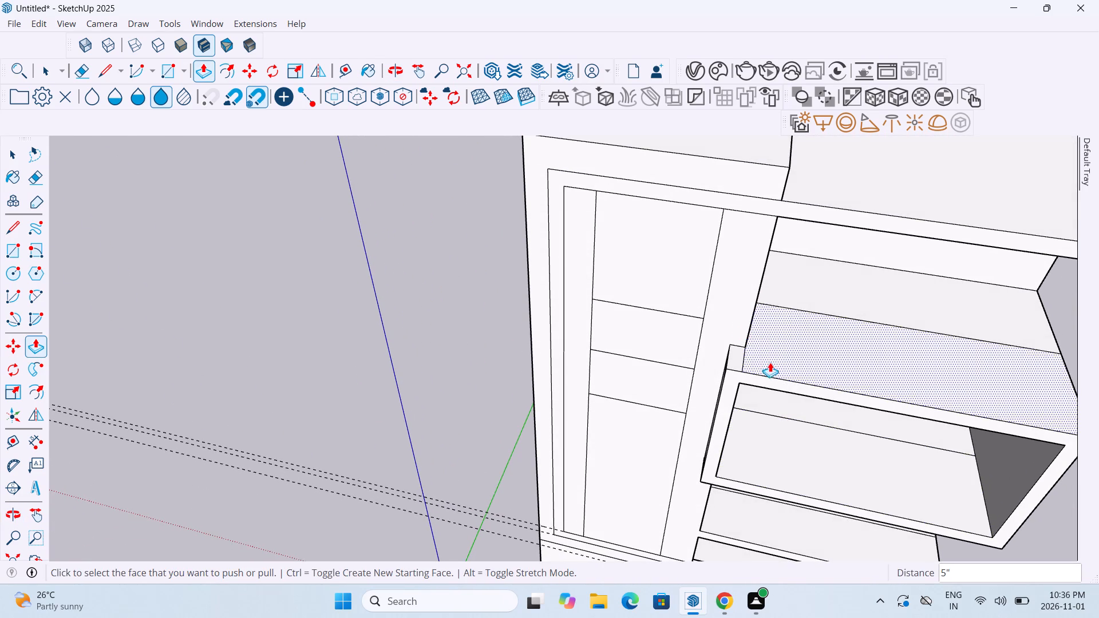
middle_drag(770, 363, 765, 390)
scroll(778, 388, up, 5)
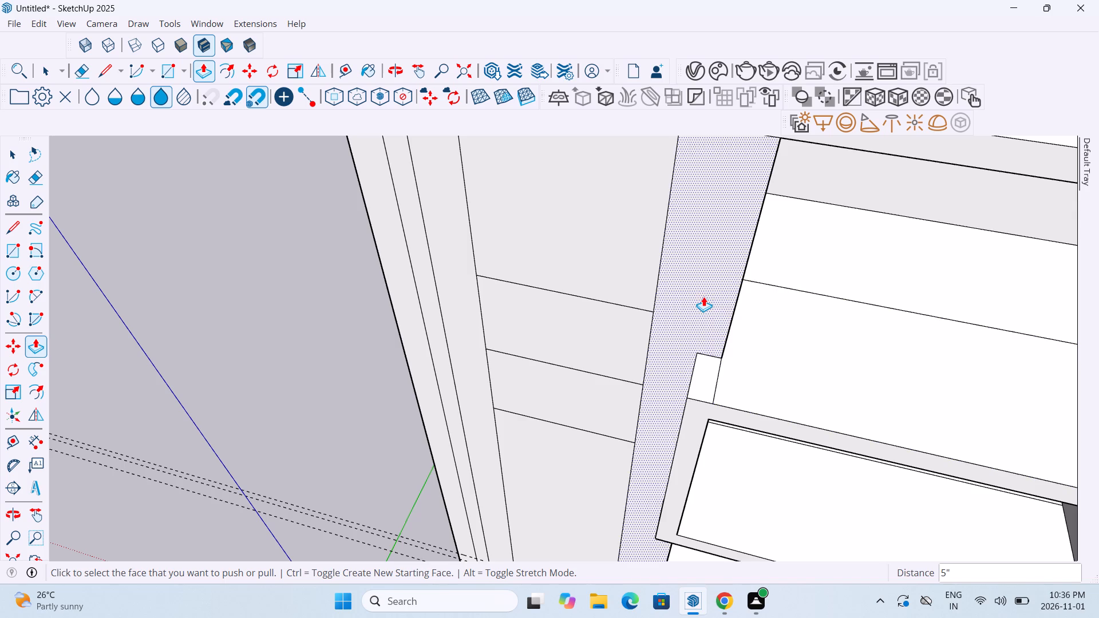
click(109, 77)
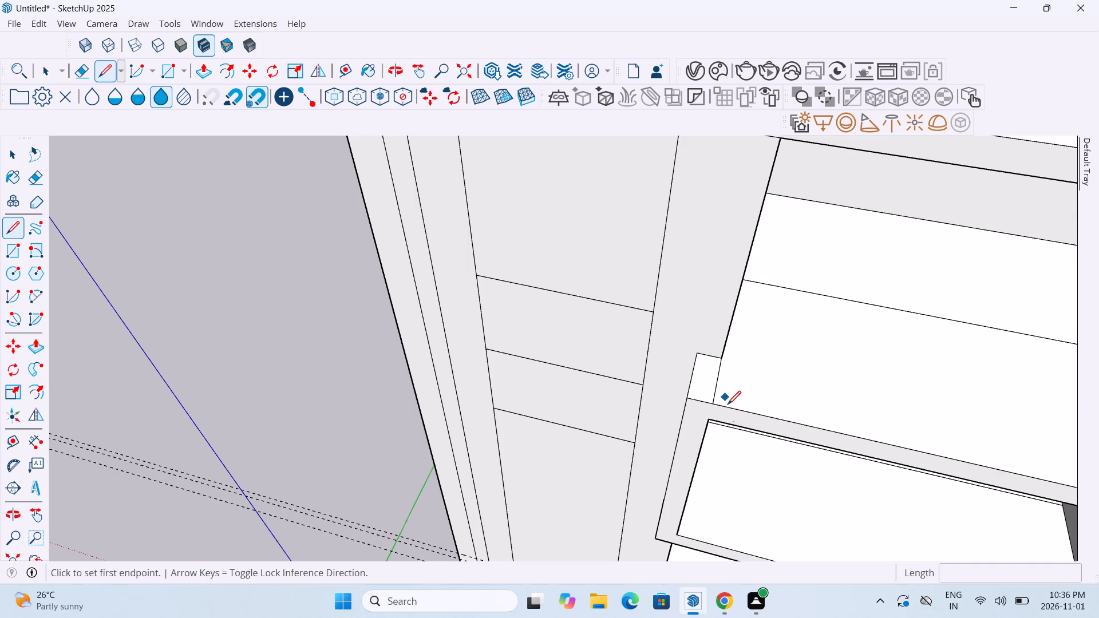
middle_drag(735, 426, 740, 413)
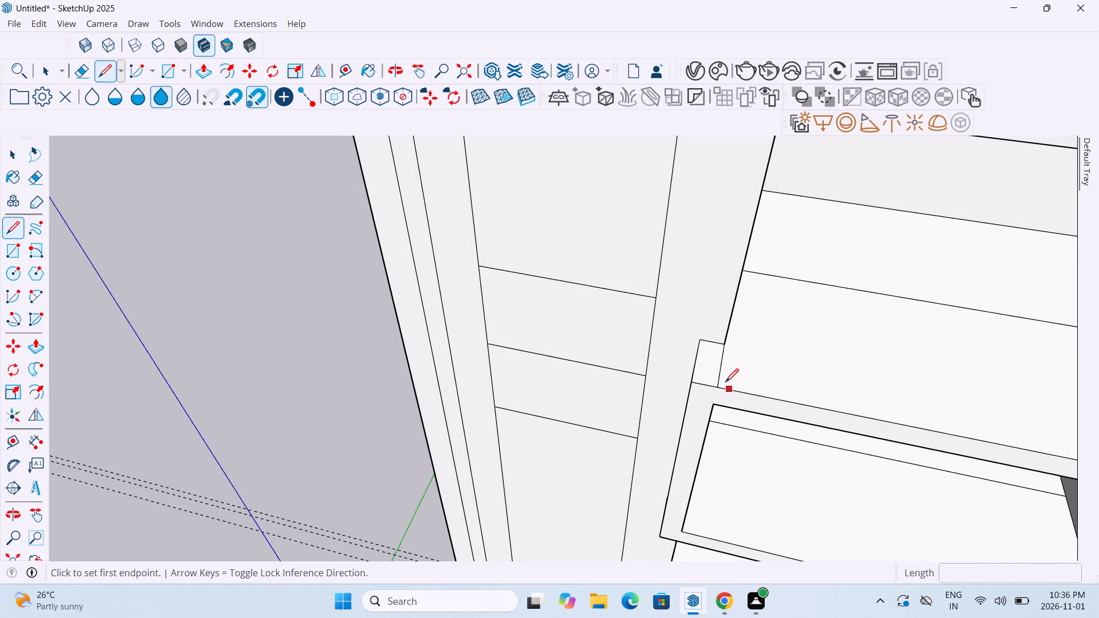
click(716, 387)
key(1)
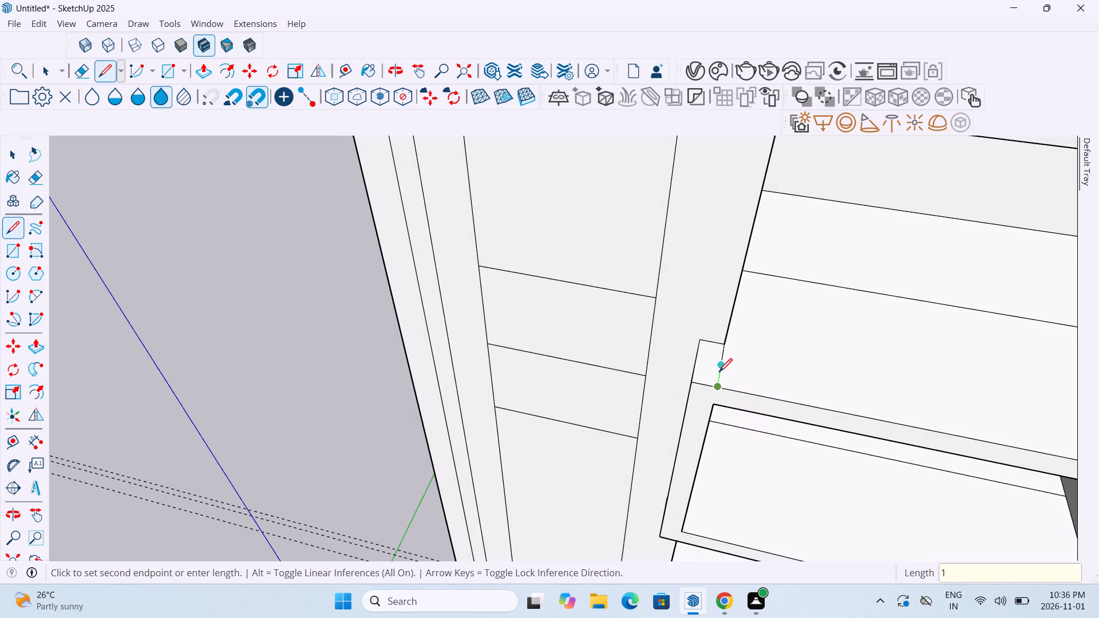
key(apostrophe)
key(Return)
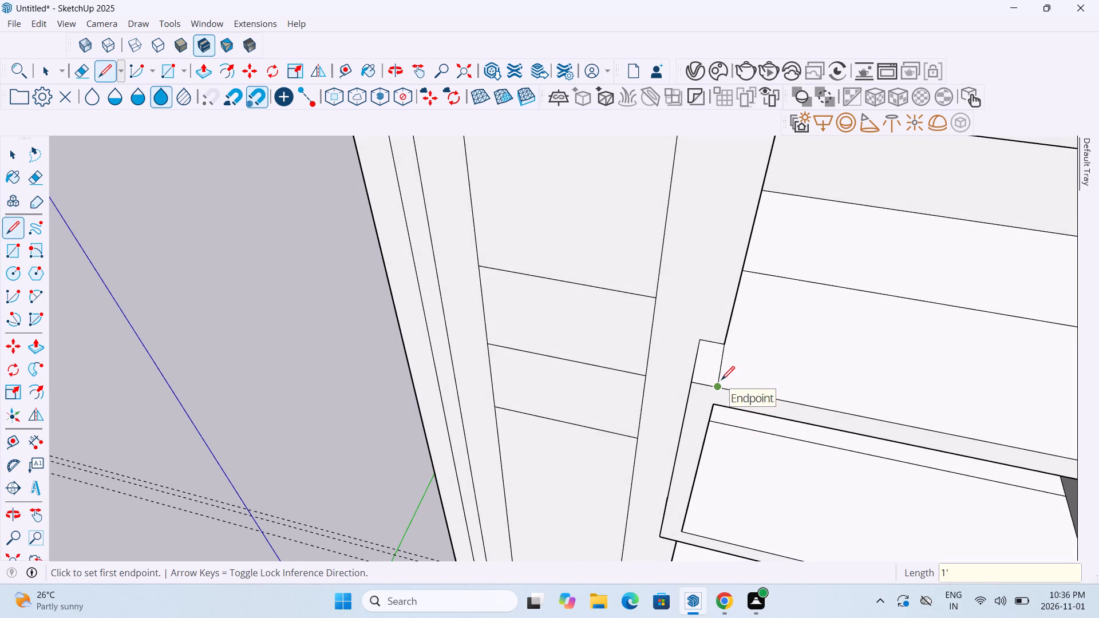
Draw a 20' line across the top of the projecting box frame, parallel to its front edge, from the 1' depth line's midpoint.
scroll(719, 376, up, 7)
scroll(719, 376, down, 1)
scroll(719, 376, up, 2)
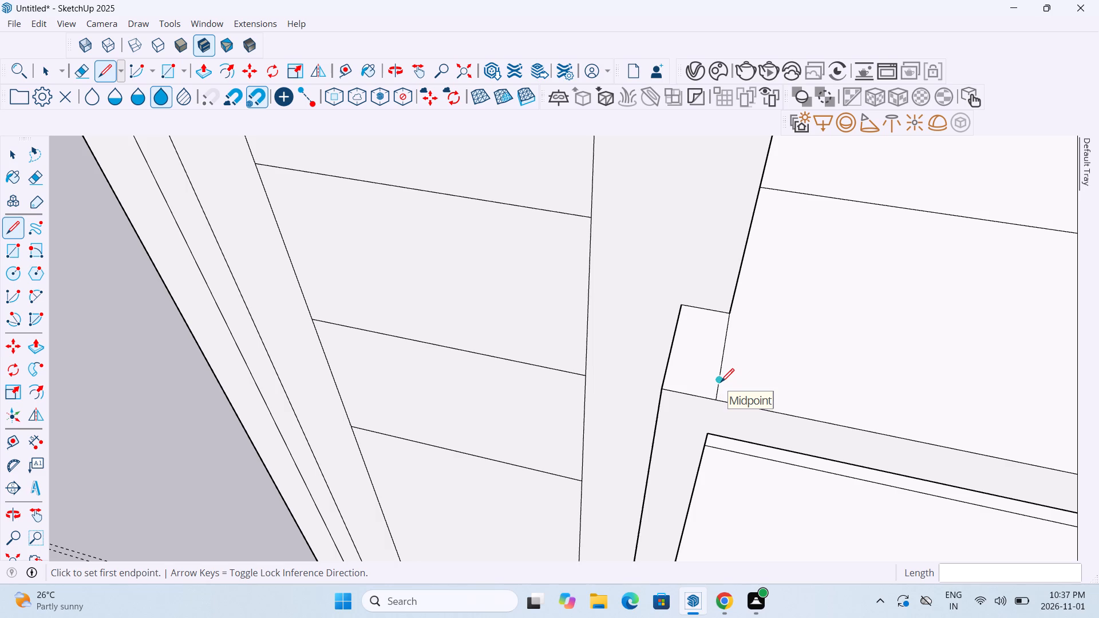
click(721, 383)
scroll(824, 426, down, 9)
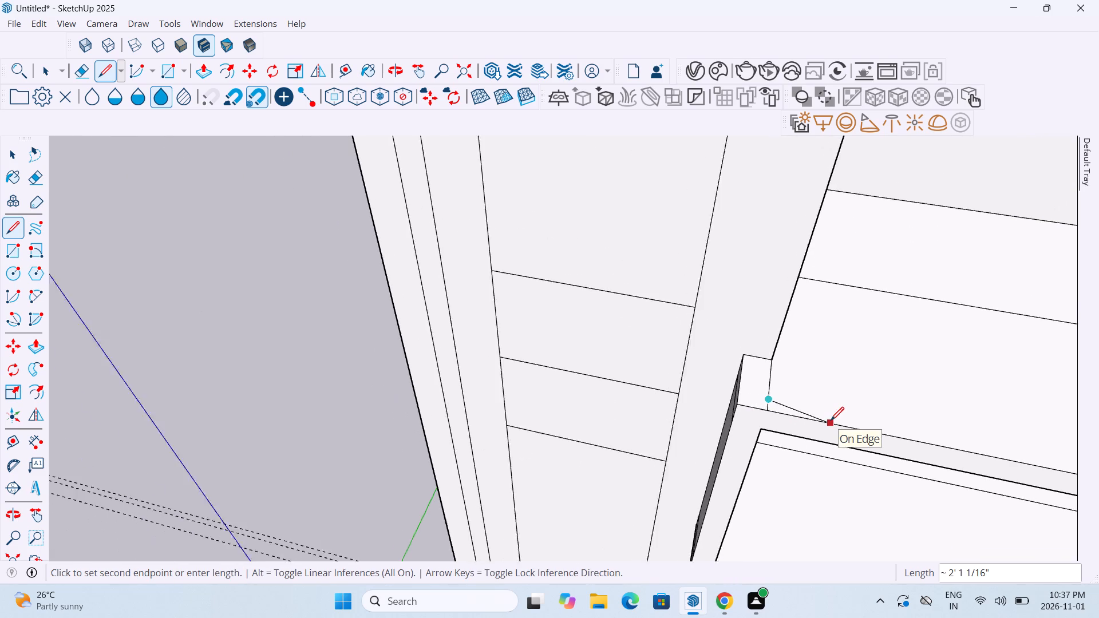
middle_drag(831, 422, 857, 394)
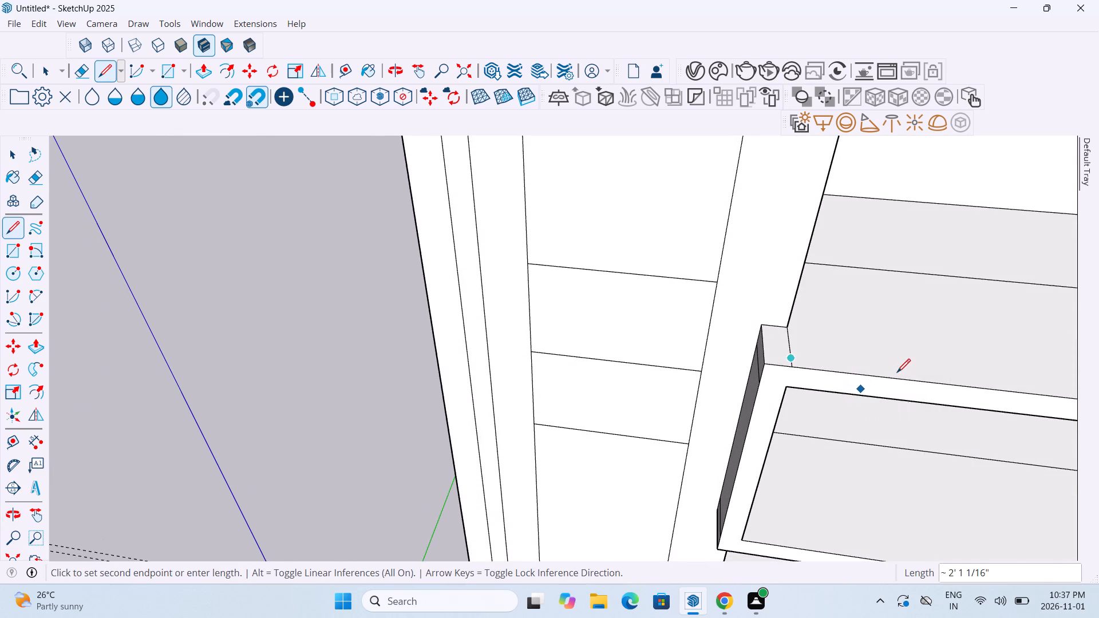
scroll(897, 374, down, 16)
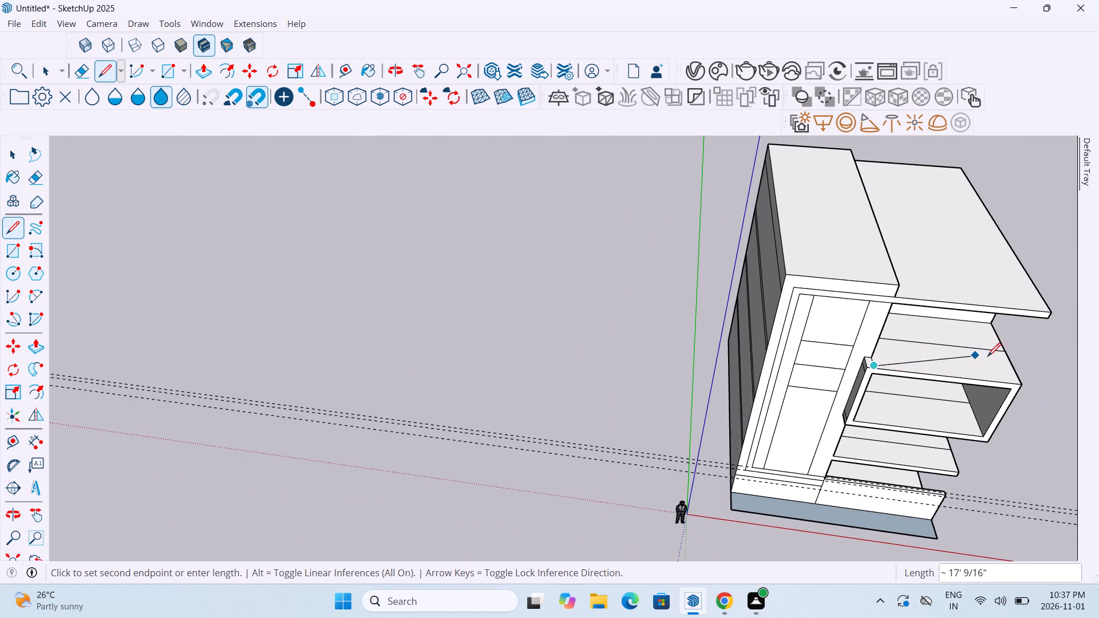
scroll(1011, 371, up, 5)
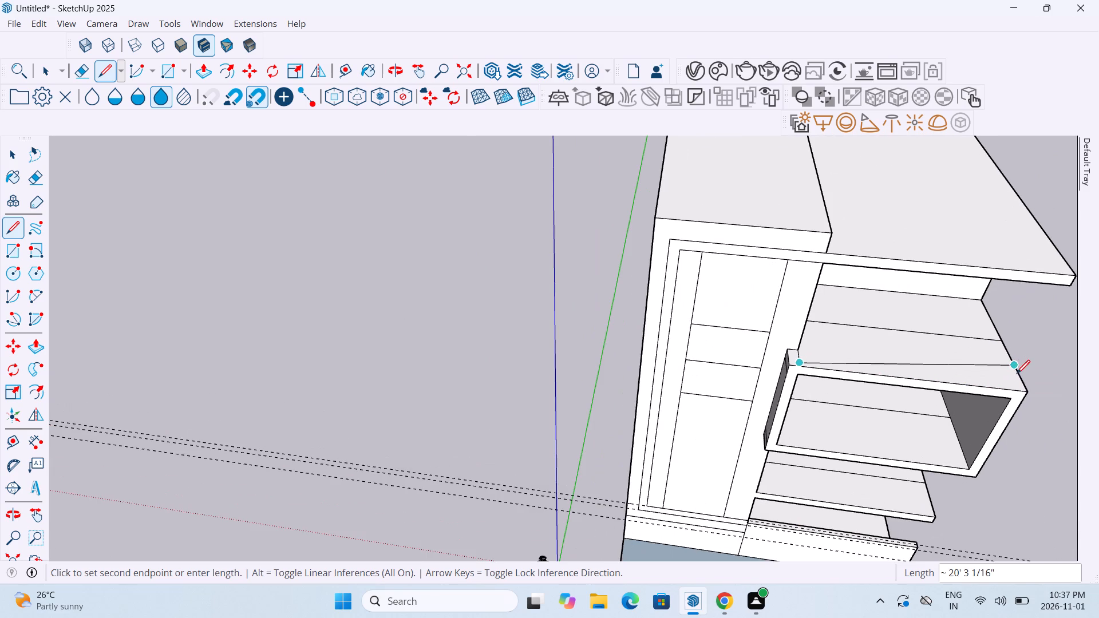
scroll(1022, 382, up, 10)
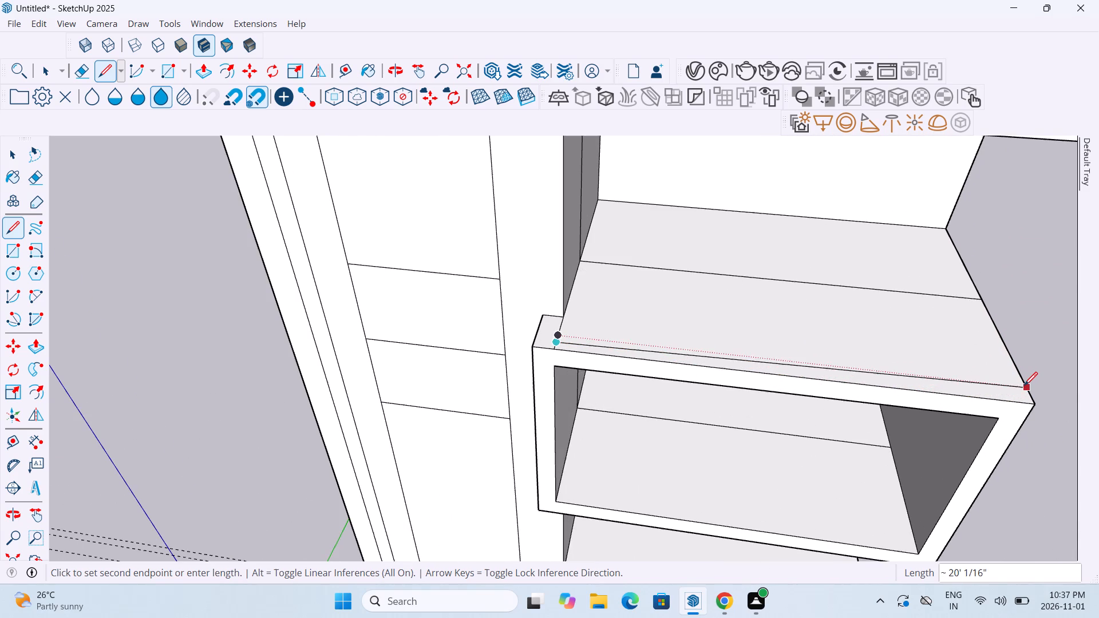
click(1028, 394)
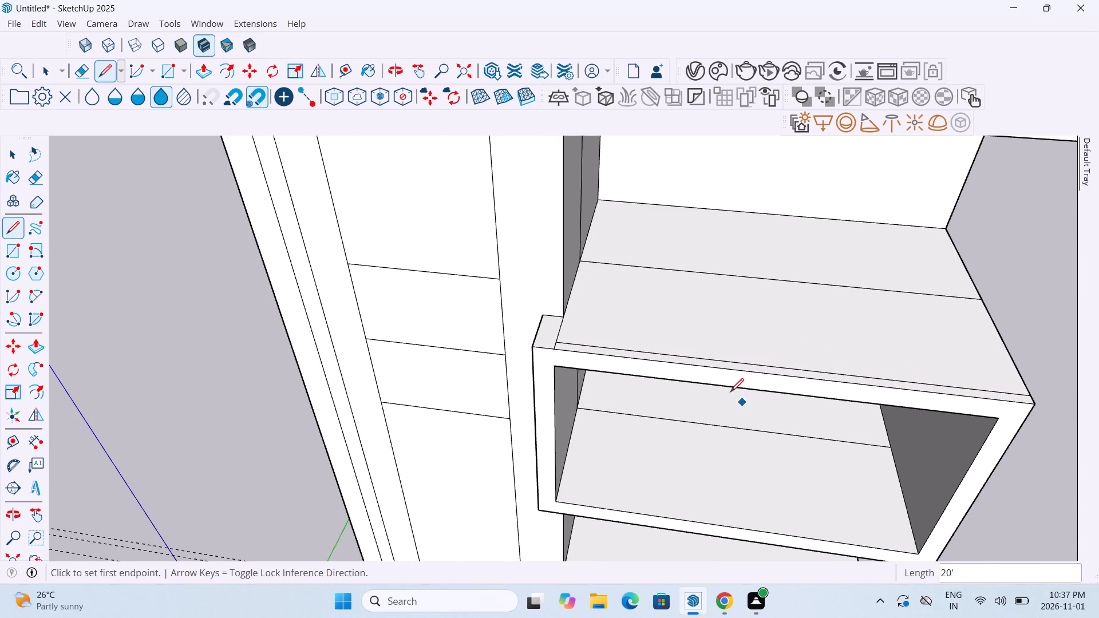
Examine the narrow strip along the front of the projecting box frame's top and its corner beside the bay.
scroll(741, 411, down, 4)
middle_drag(750, 423, 739, 378)
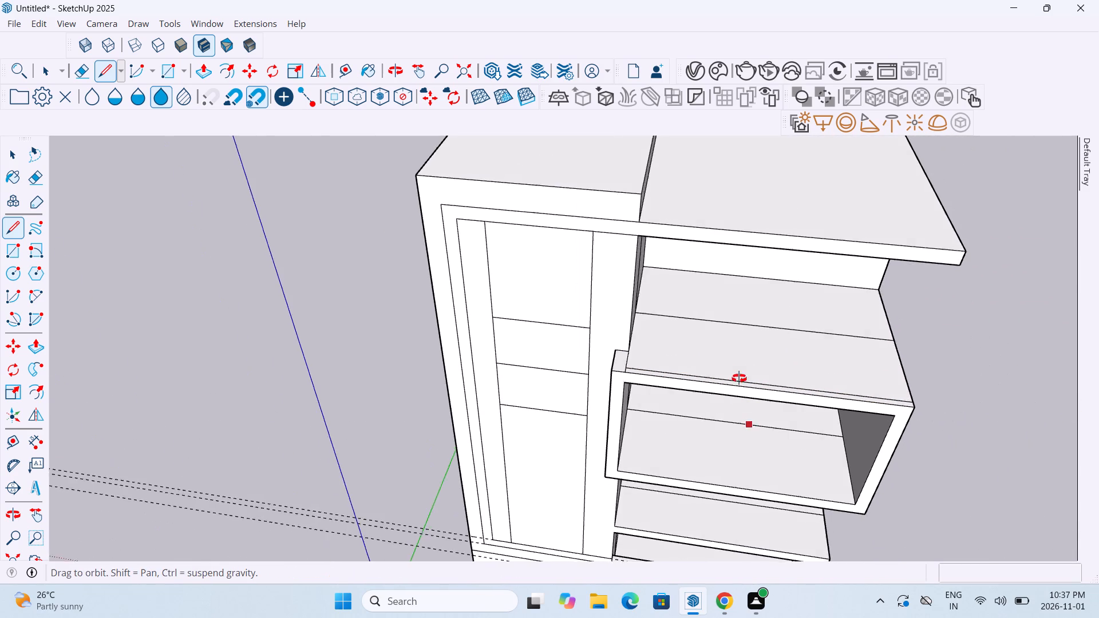
middle_drag(739, 378, 747, 383)
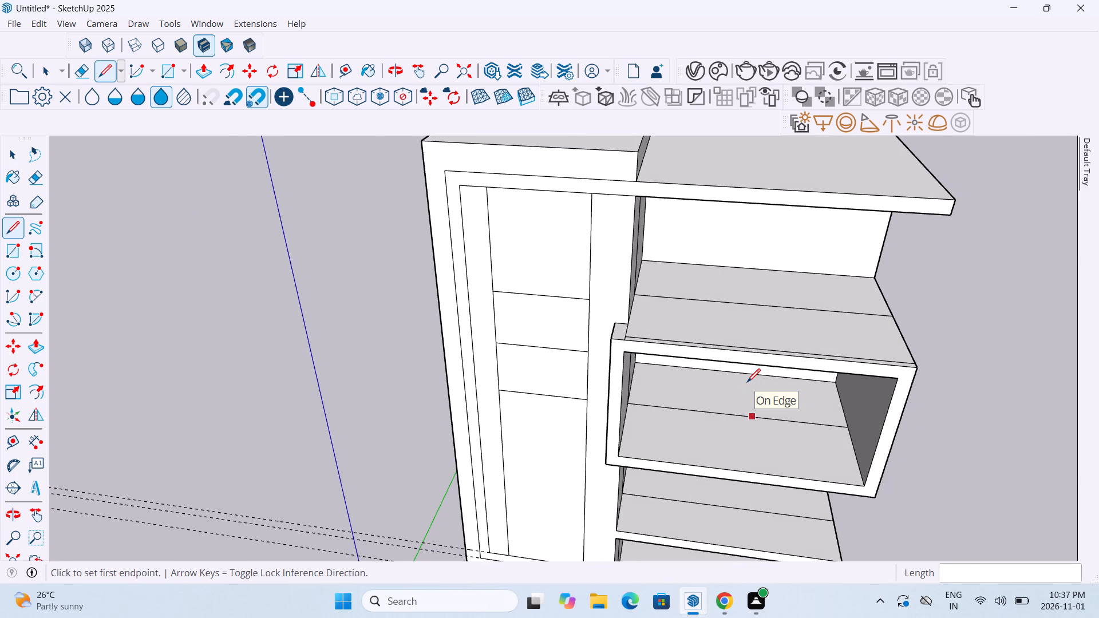
scroll(637, 335, up, 7)
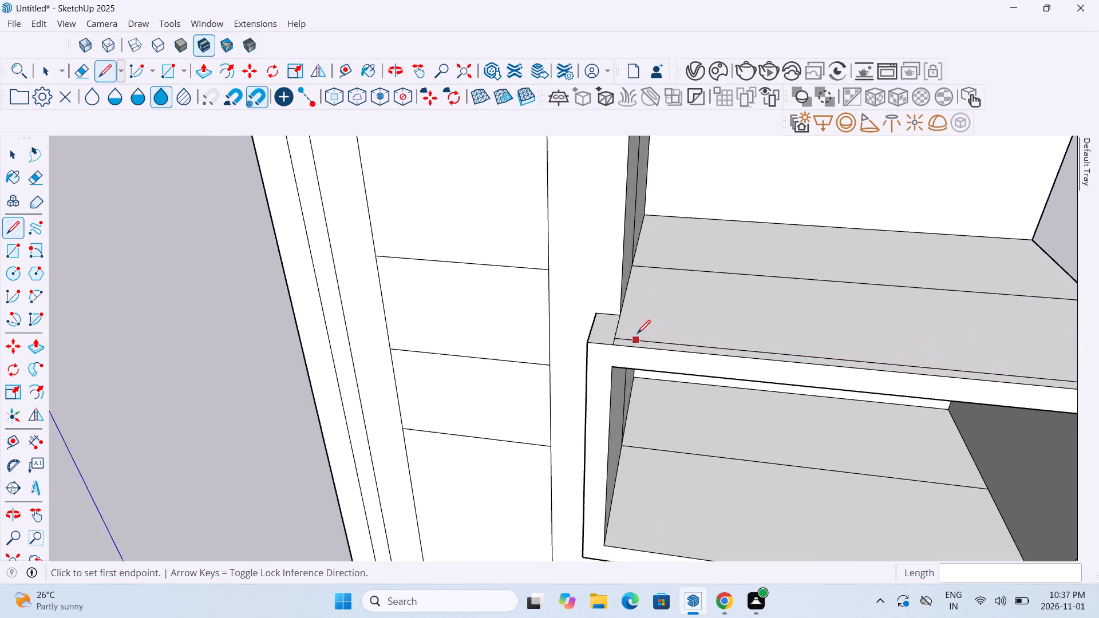
scroll(637, 335, up, 4)
scroll(637, 335, down, 1)
scroll(637, 335, up, 3)
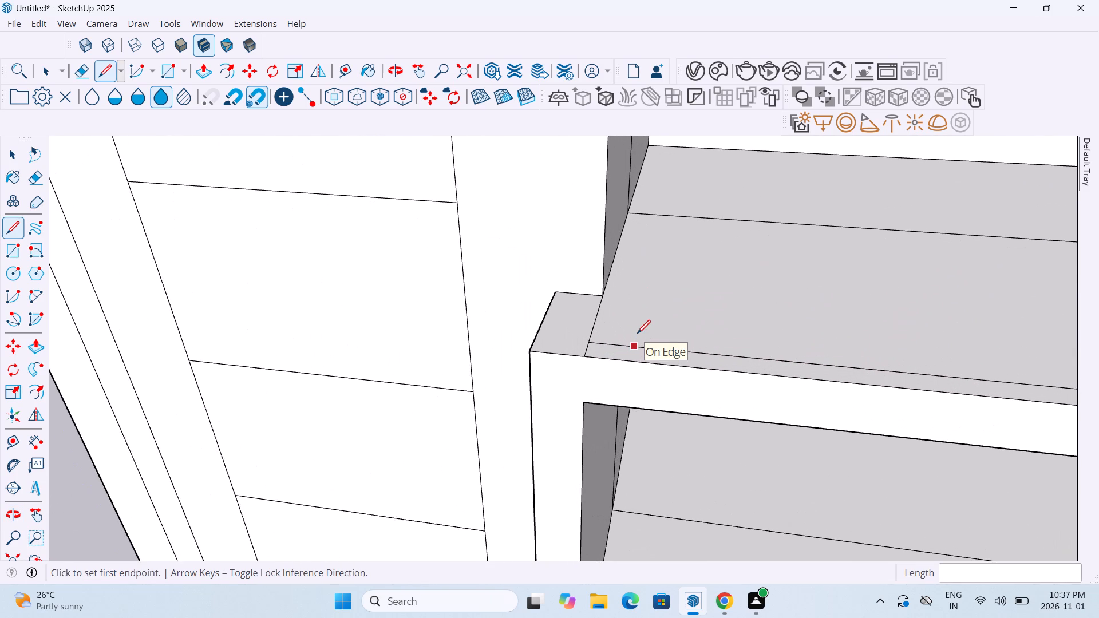
scroll(637, 335, down, 5)
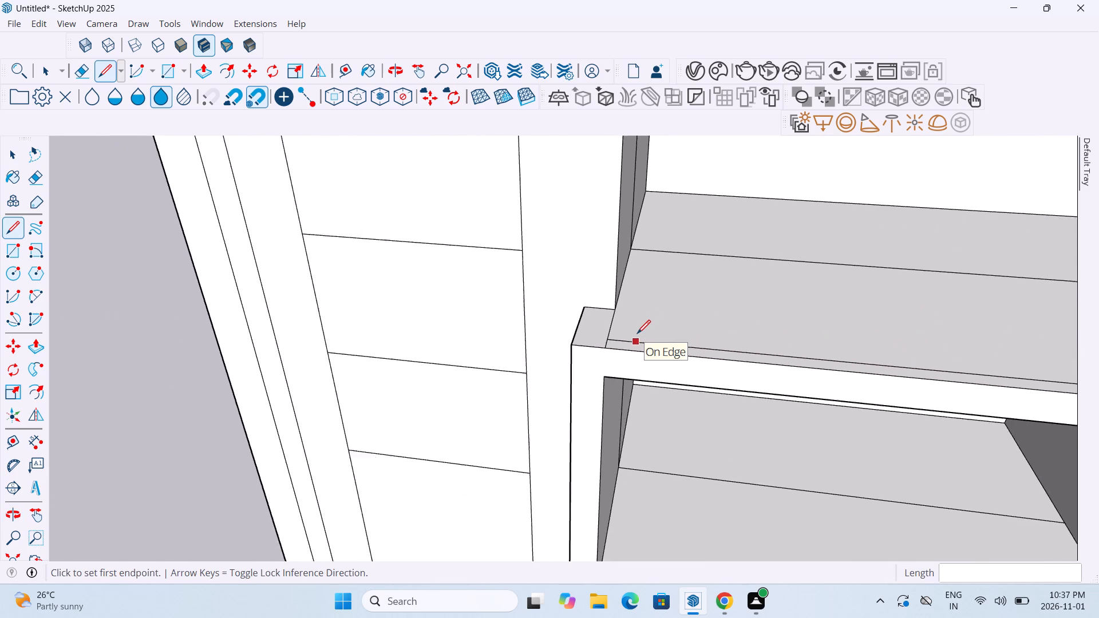
scroll(637, 335, down, 7)
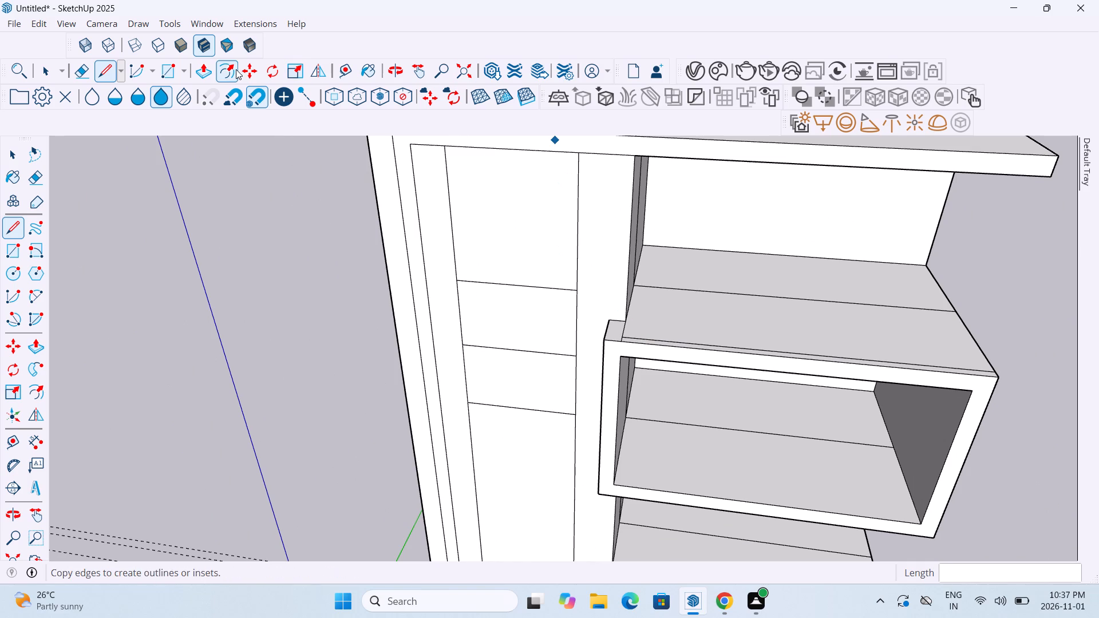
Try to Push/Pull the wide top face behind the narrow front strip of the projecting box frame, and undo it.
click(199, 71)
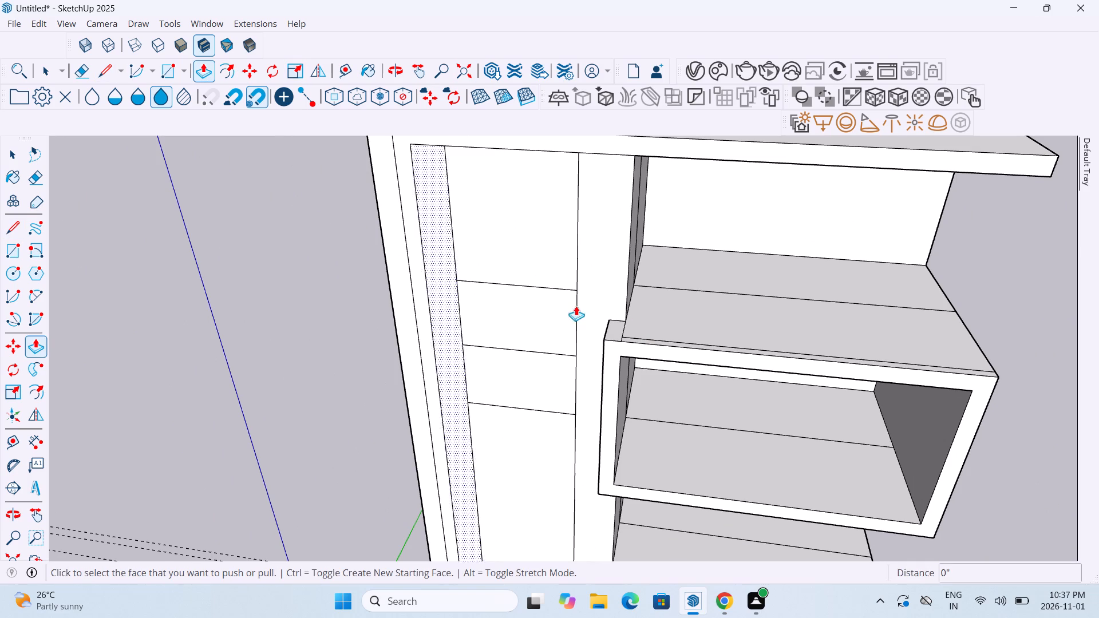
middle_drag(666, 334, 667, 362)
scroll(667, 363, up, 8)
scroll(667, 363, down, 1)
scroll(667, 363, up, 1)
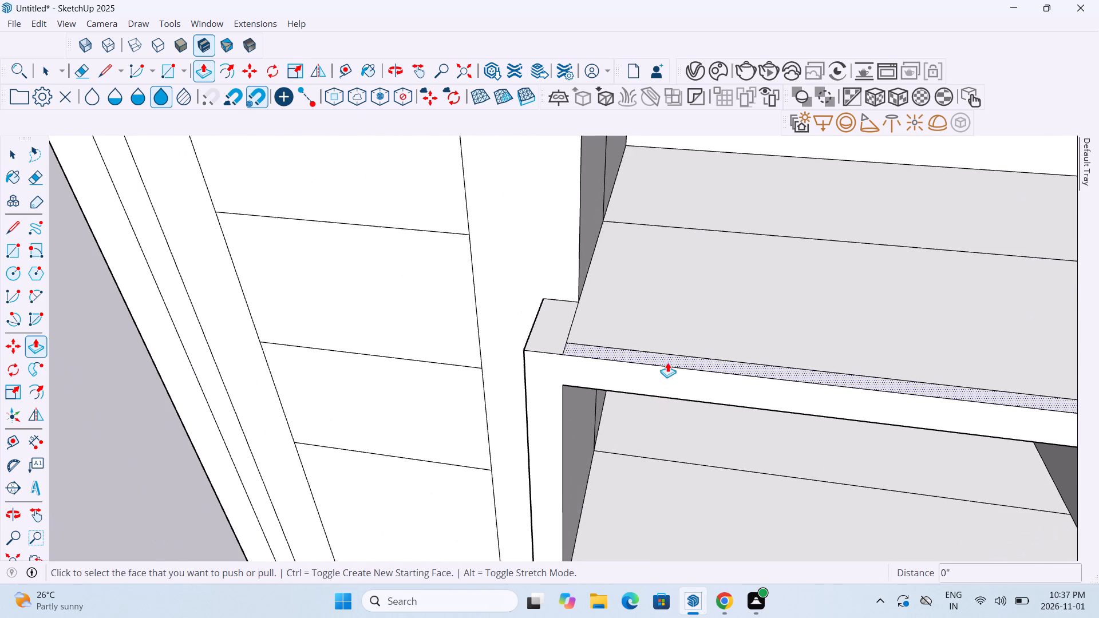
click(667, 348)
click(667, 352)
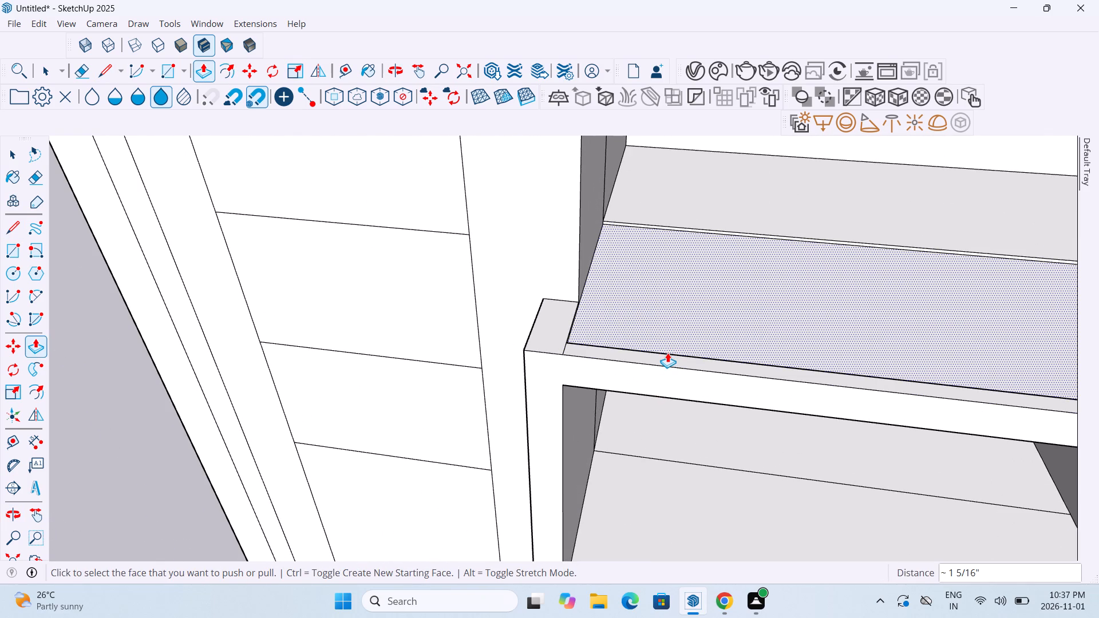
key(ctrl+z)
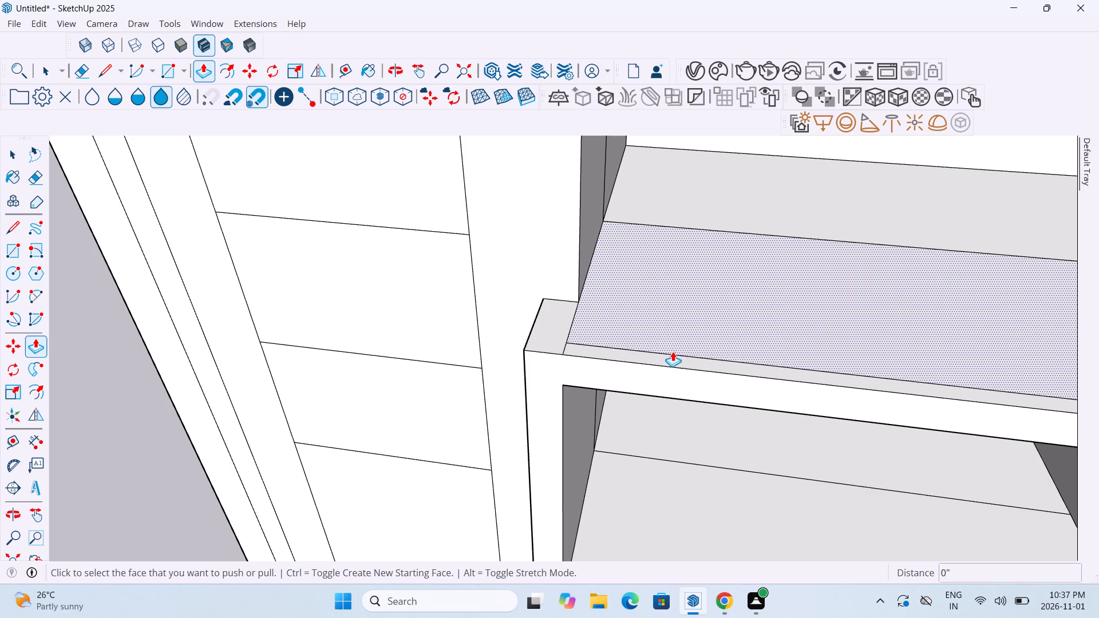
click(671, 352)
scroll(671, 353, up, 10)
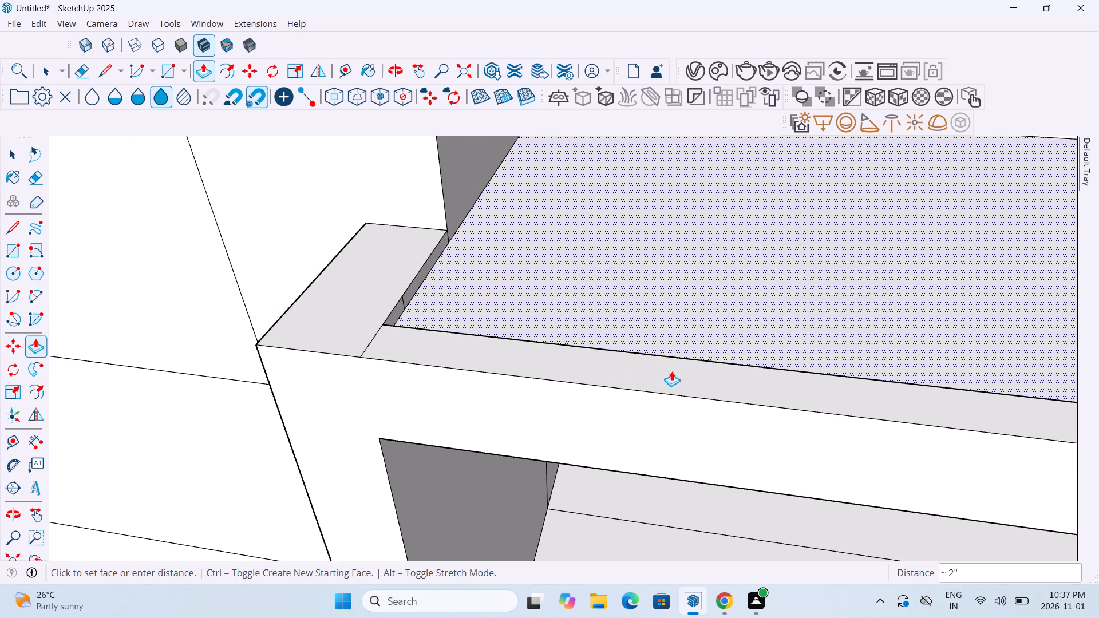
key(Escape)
Push/Pull the narrow front strip on top of the projecting box frame upward by about 3' 10" as a parapet.
click(671, 371)
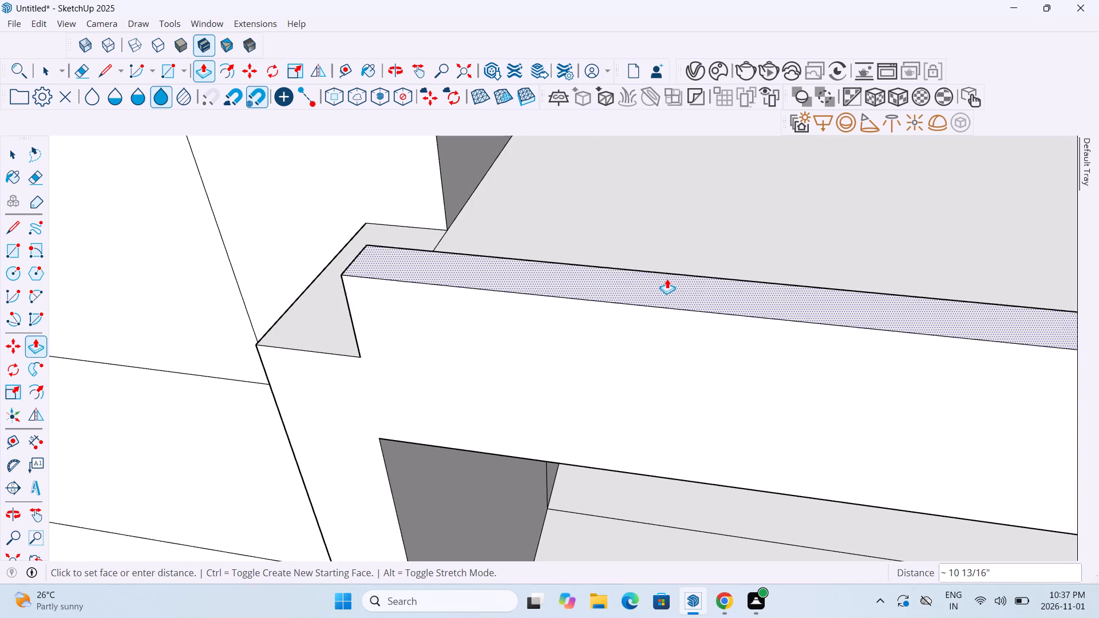
scroll(667, 279, down, 14)
middle_drag(672, 288, 697, 185)
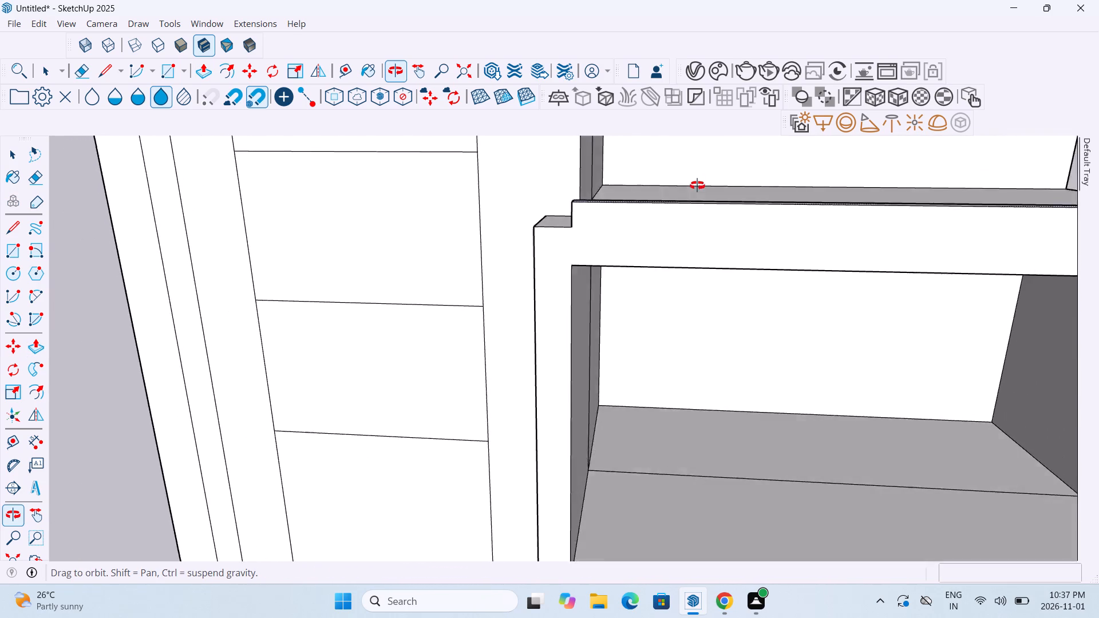
middle_drag(697, 185, 695, 152)
scroll(695, 152, down, 5)
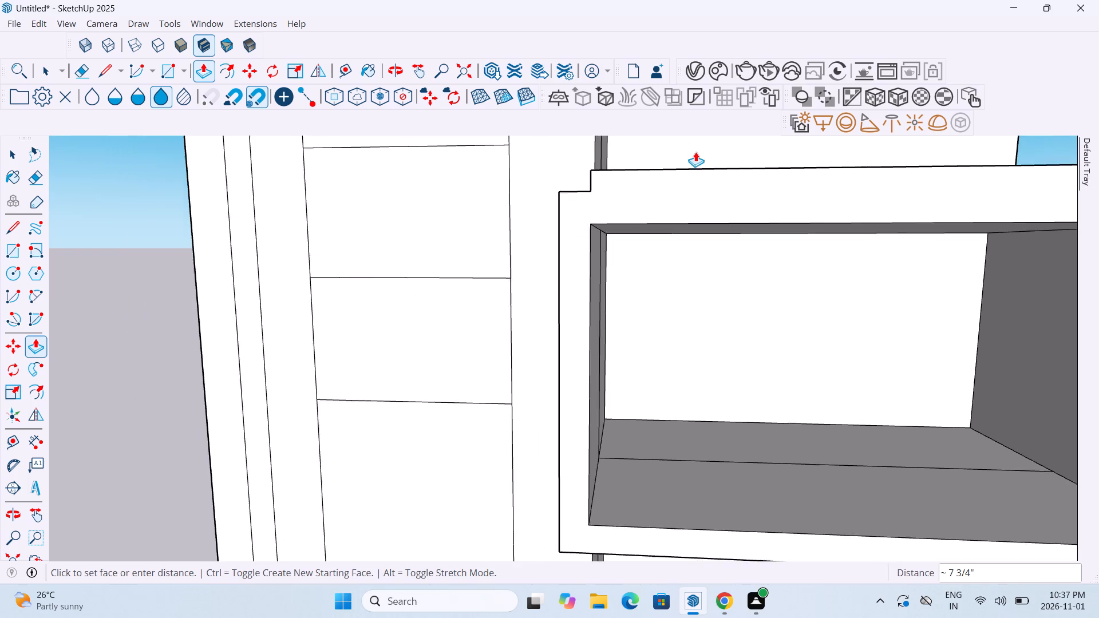
scroll(695, 152, down, 9)
middle_drag(695, 152, 703, 176)
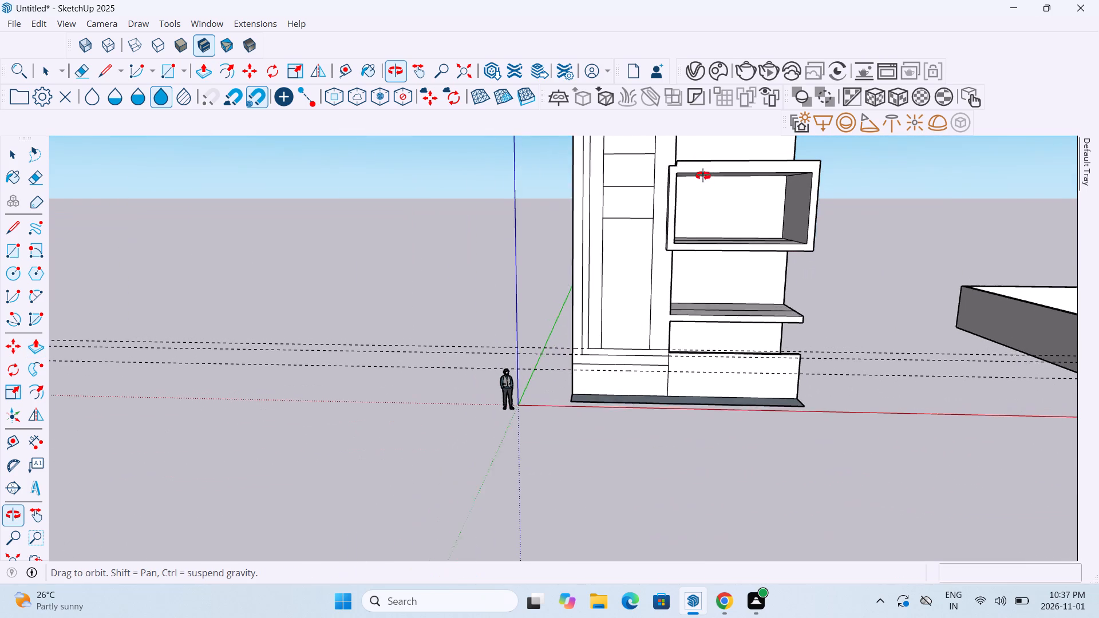
middle_drag(703, 176, 683, 192)
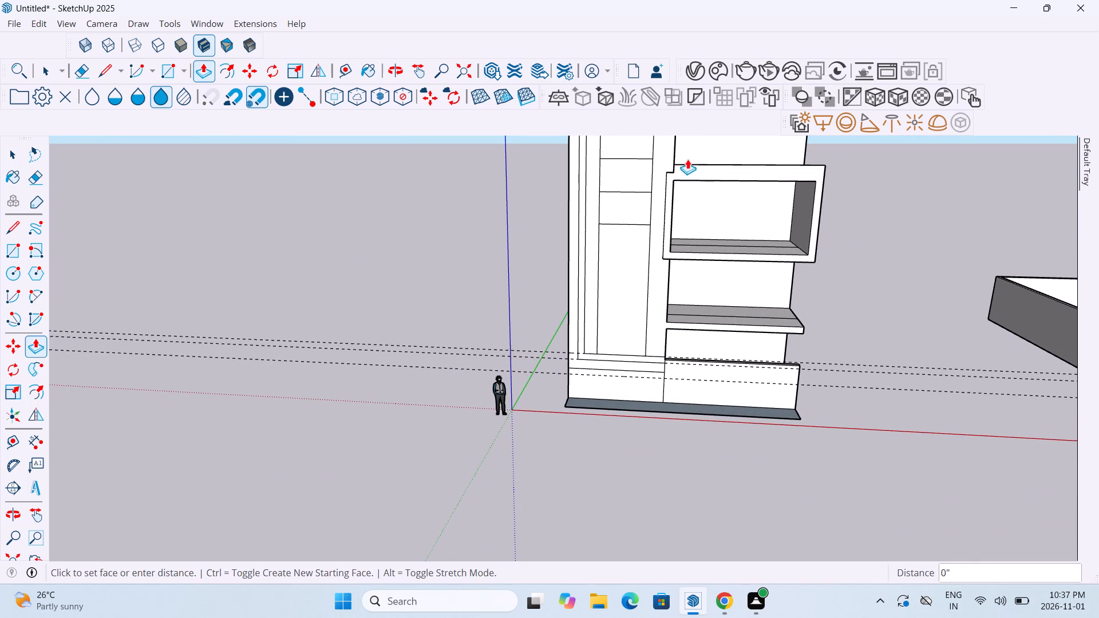
scroll(694, 145, up, 2)
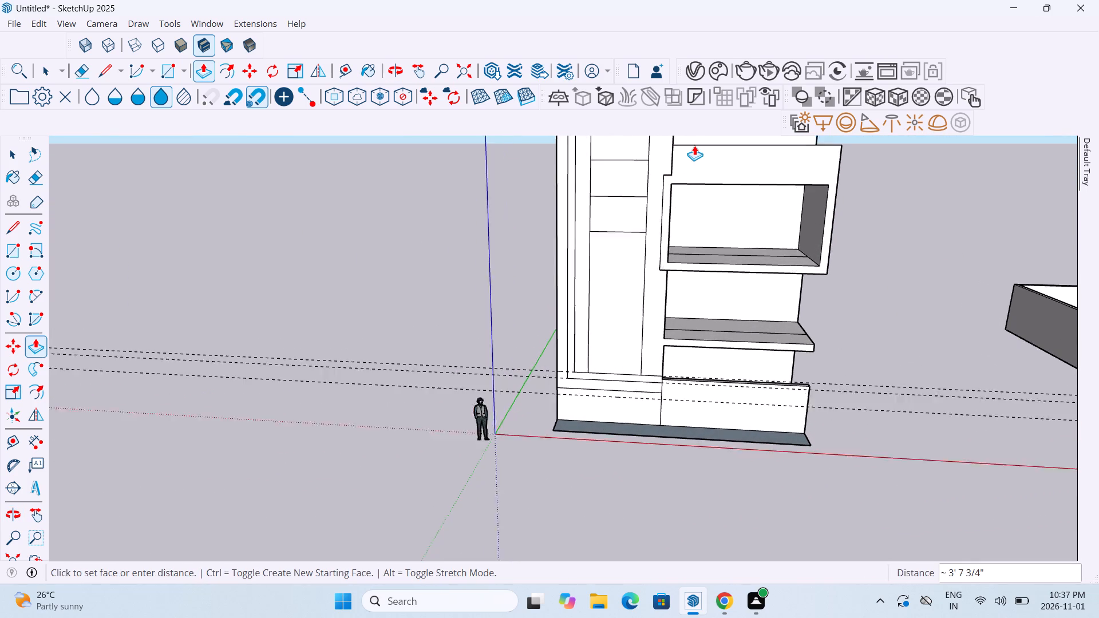
scroll(694, 145, up, 1)
middle_drag(694, 145, 684, 129)
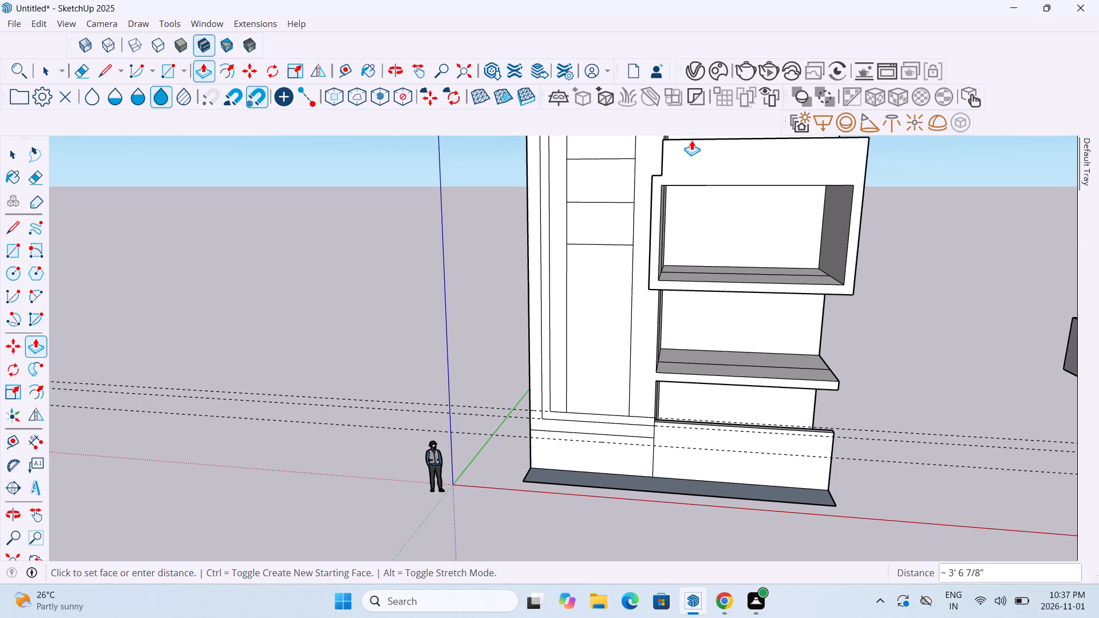
scroll(691, 140, down, 4)
scroll(706, 222, down, 6)
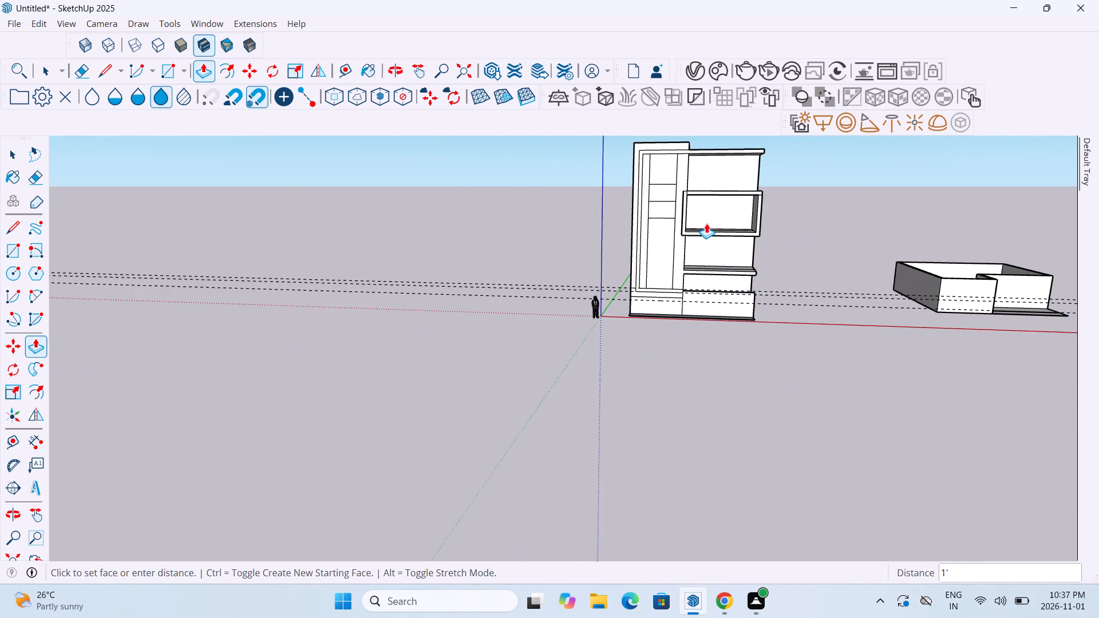
scroll(706, 223, down, 2)
scroll(698, 161, up, 6)
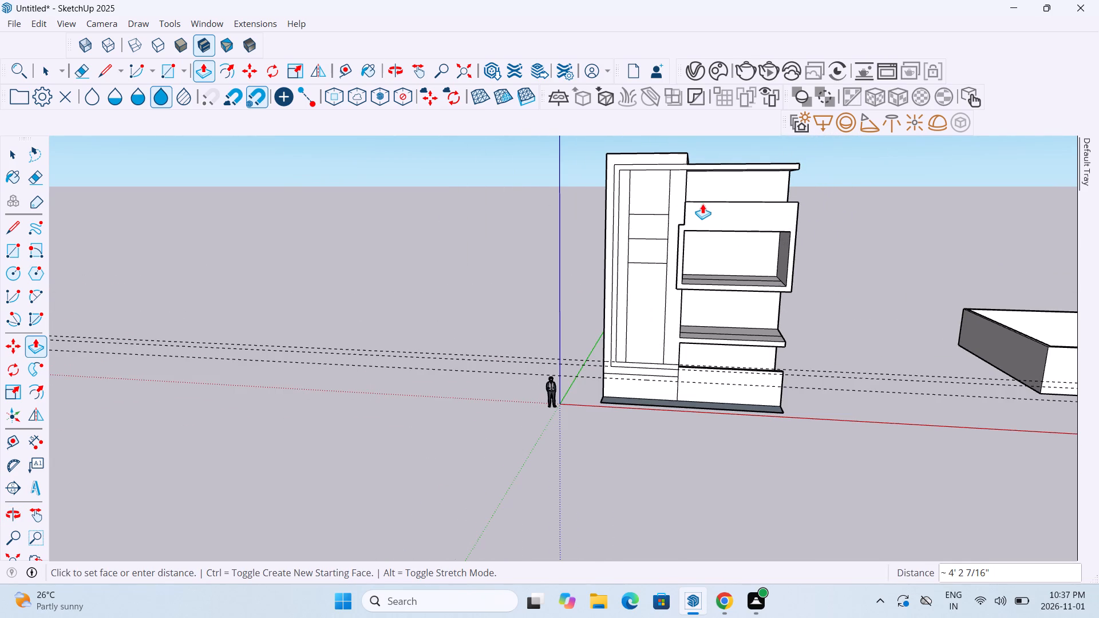
scroll(702, 204, up, 3)
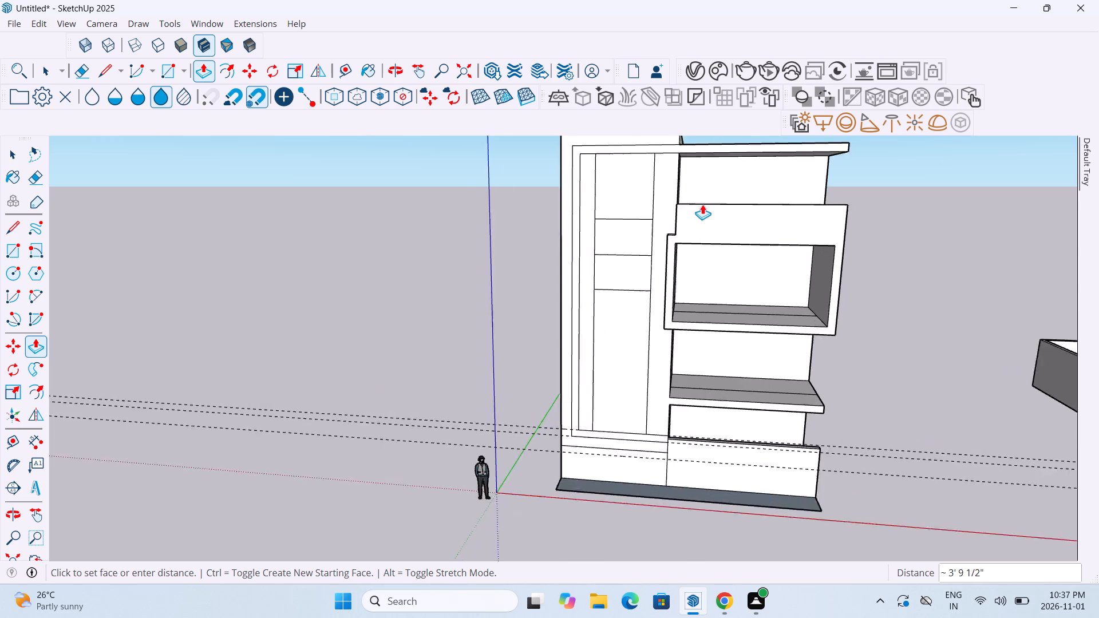
scroll(702, 204, up, 10)
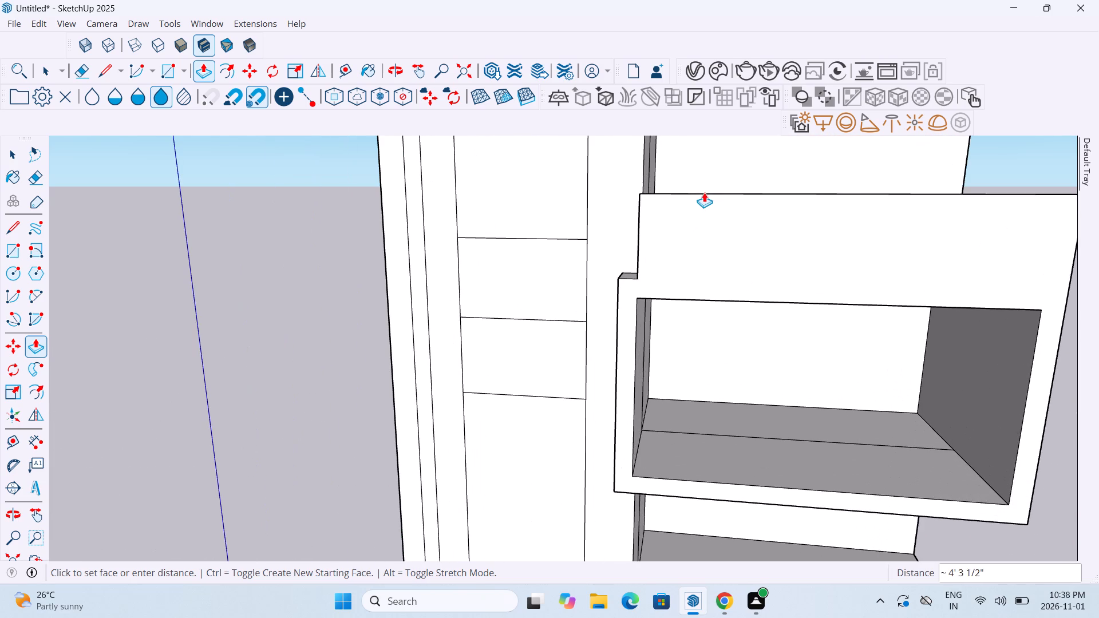
middle_drag(704, 192, 703, 164)
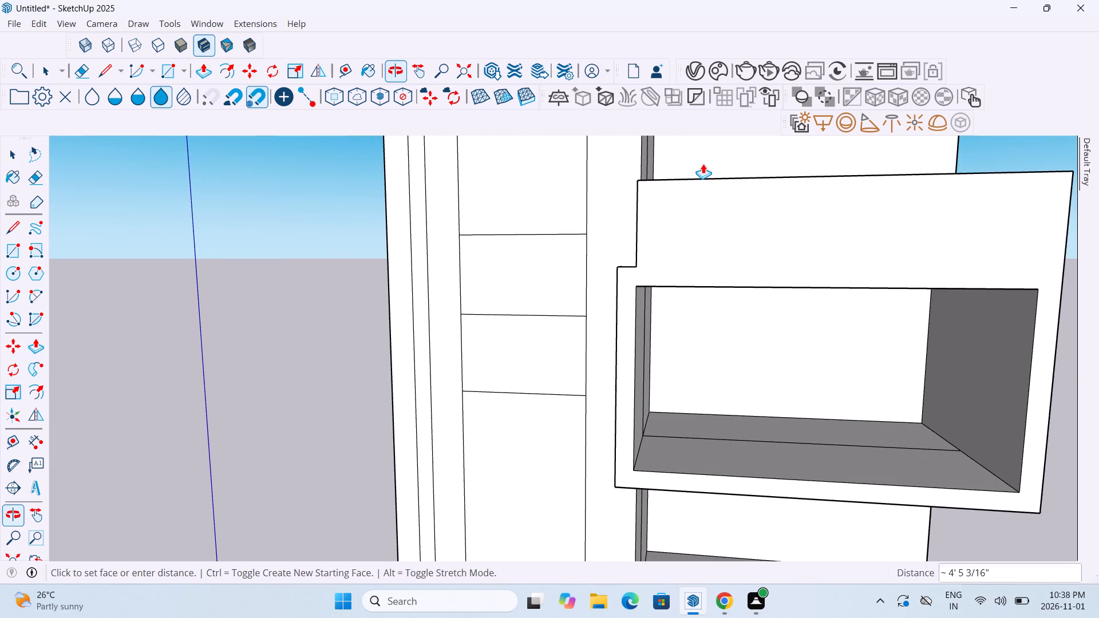
scroll(702, 177, down, 5)
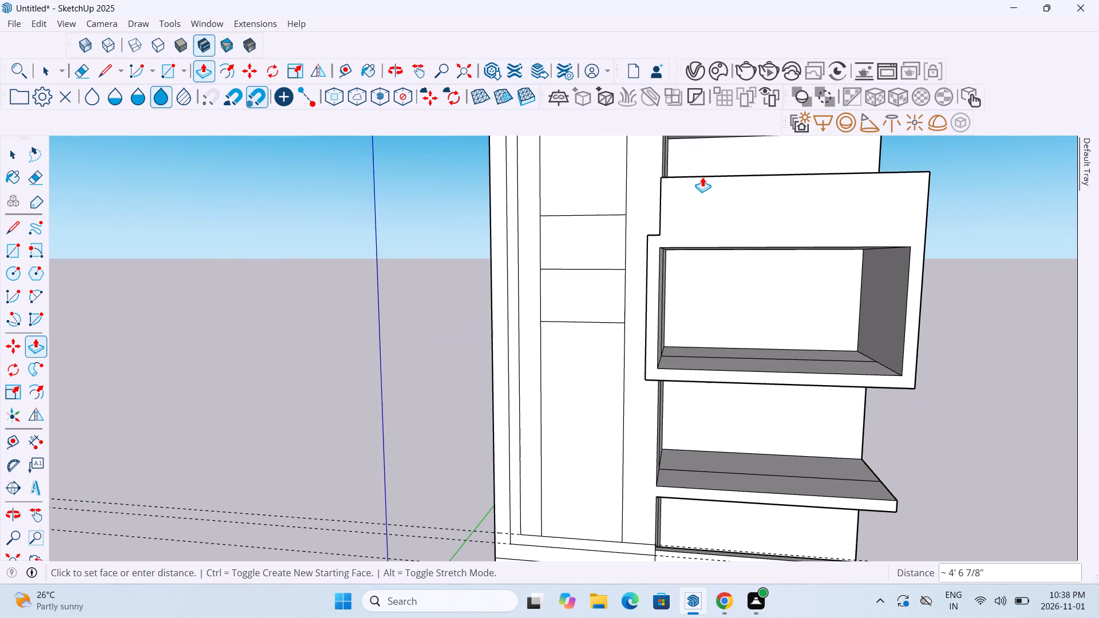
scroll(702, 177, down, 1)
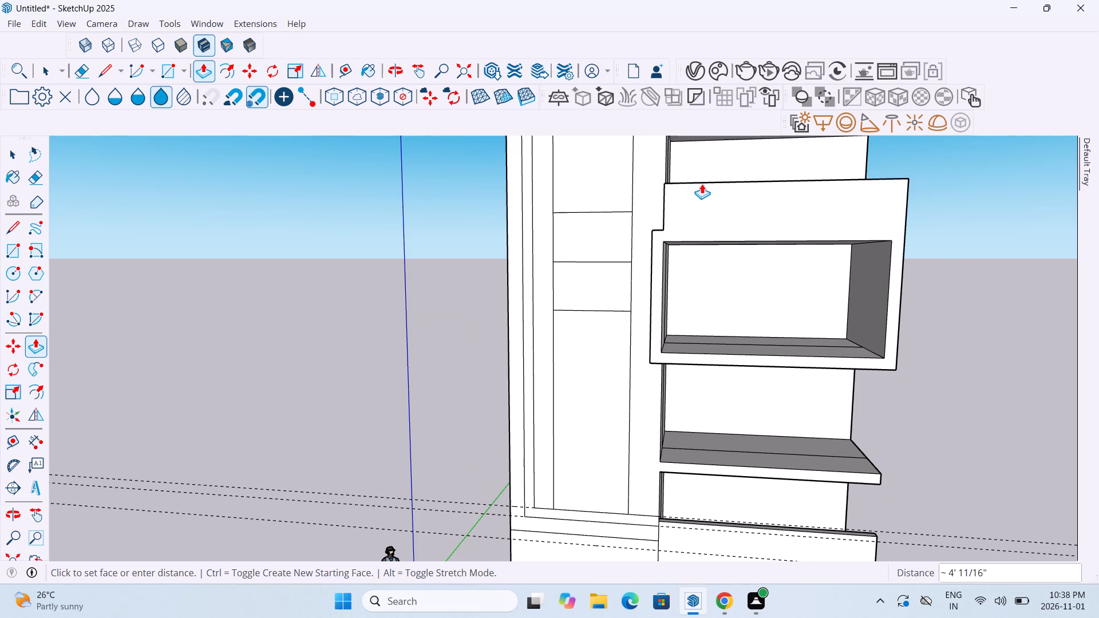
scroll(702, 181, up, 10)
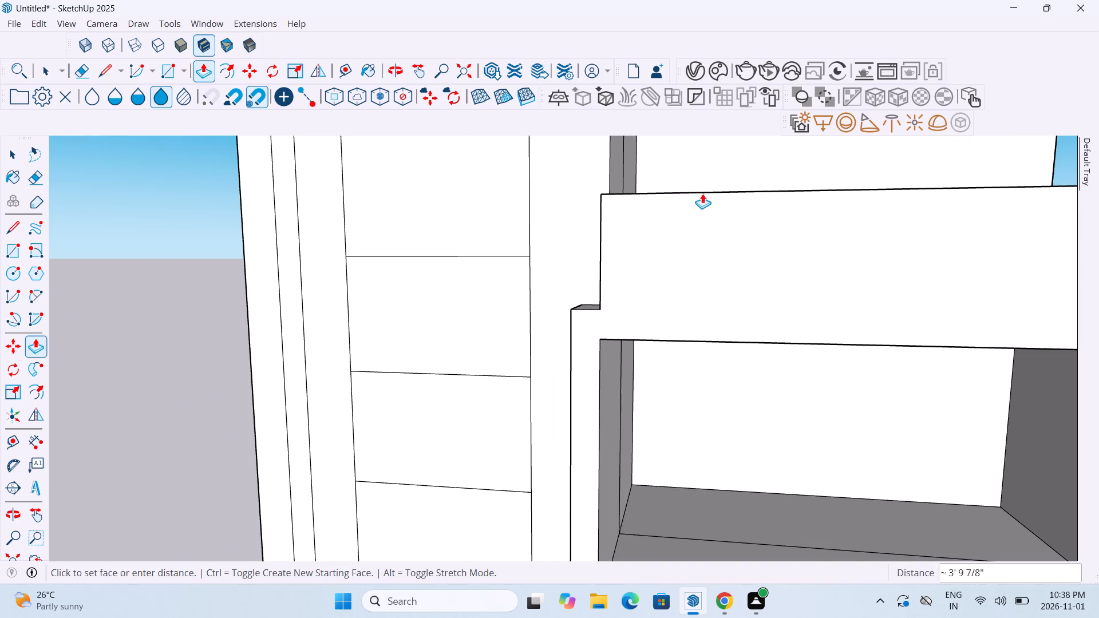
click(702, 193)
scroll(702, 193, down, 7)
middle_drag(718, 201, 723, 264)
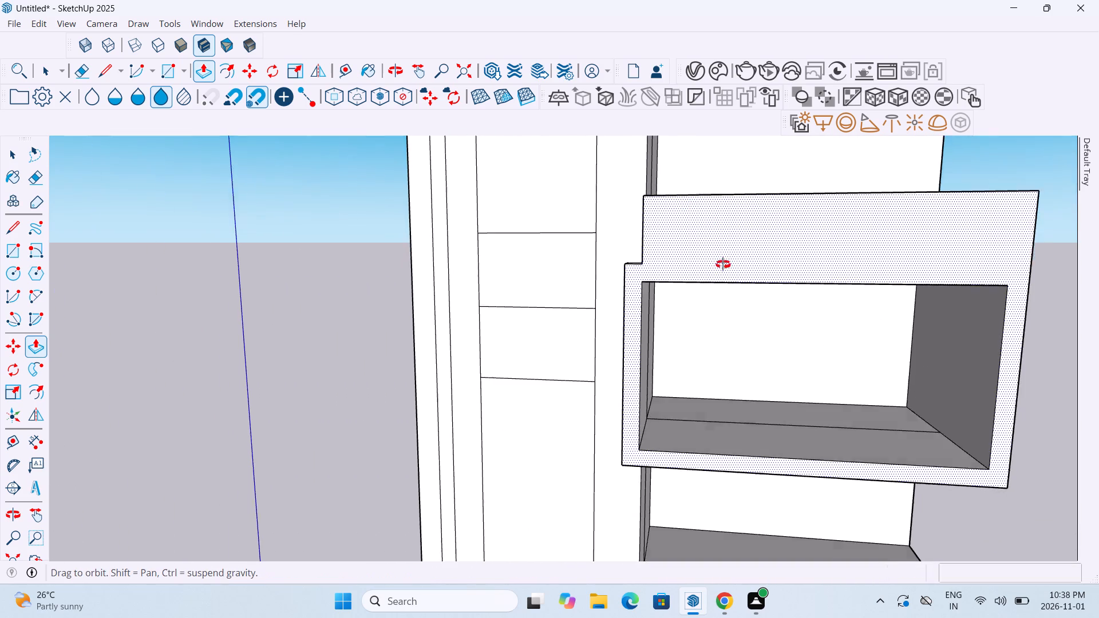
middle_drag(723, 264, 718, 338)
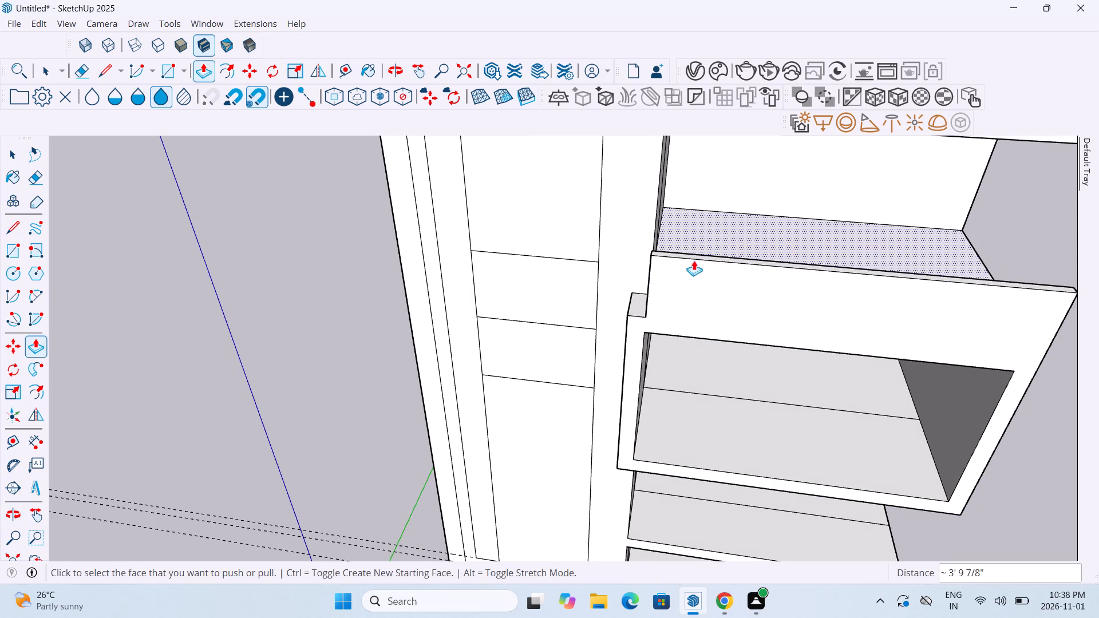
Draw a 20' line across the front face of the projecting box frame, separating the raised parapet from the frame below.
middle_drag(671, 229, 670, 225)
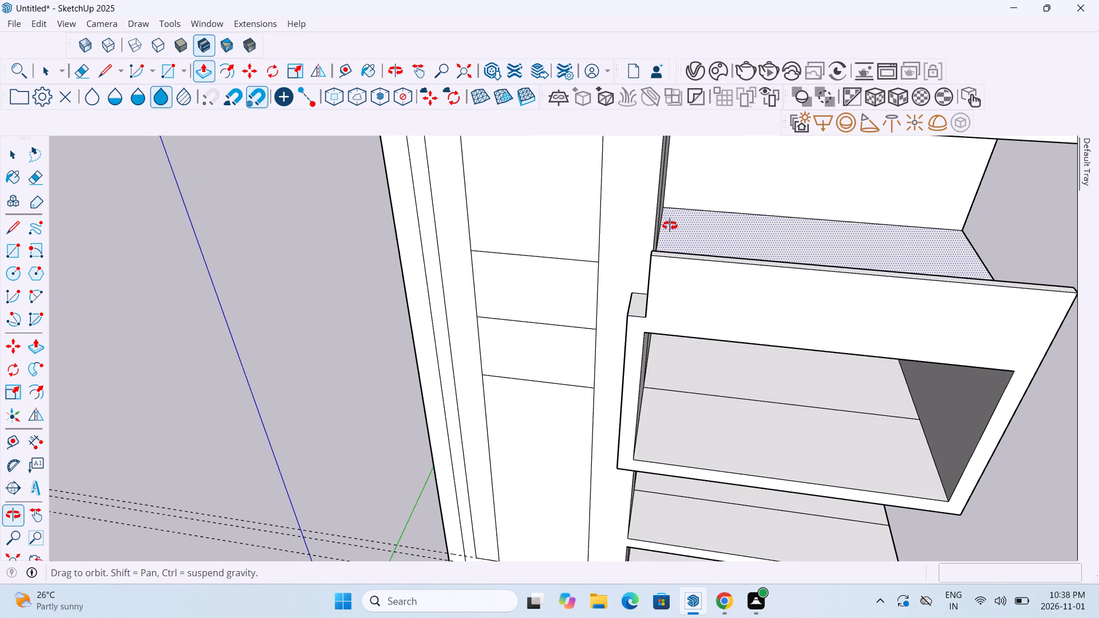
middle_drag(670, 225, 689, 193)
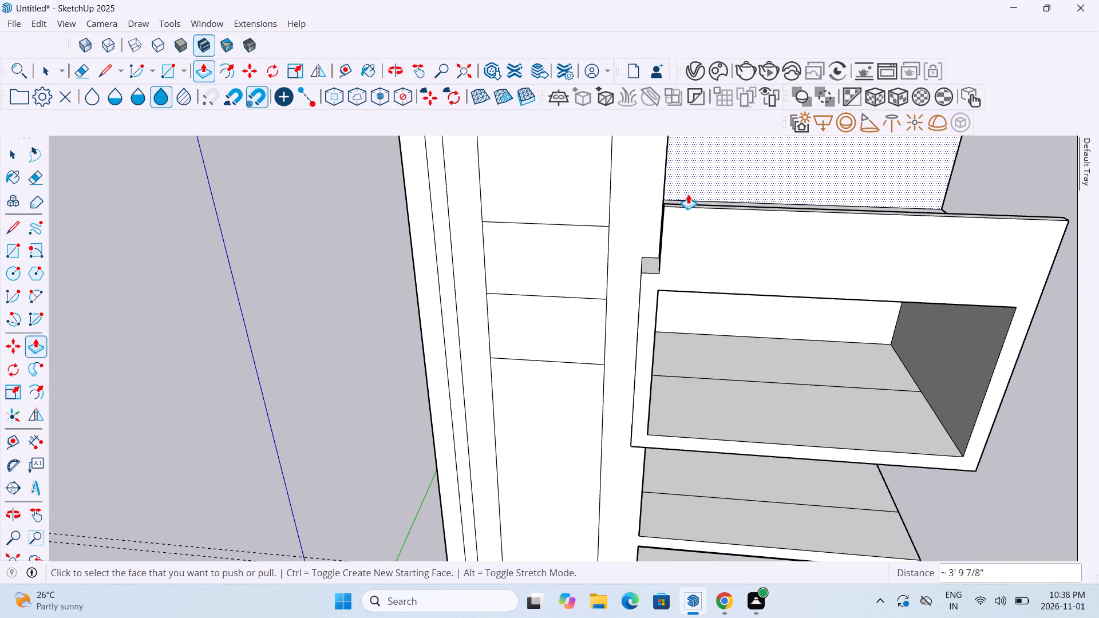
scroll(675, 238, up, 2)
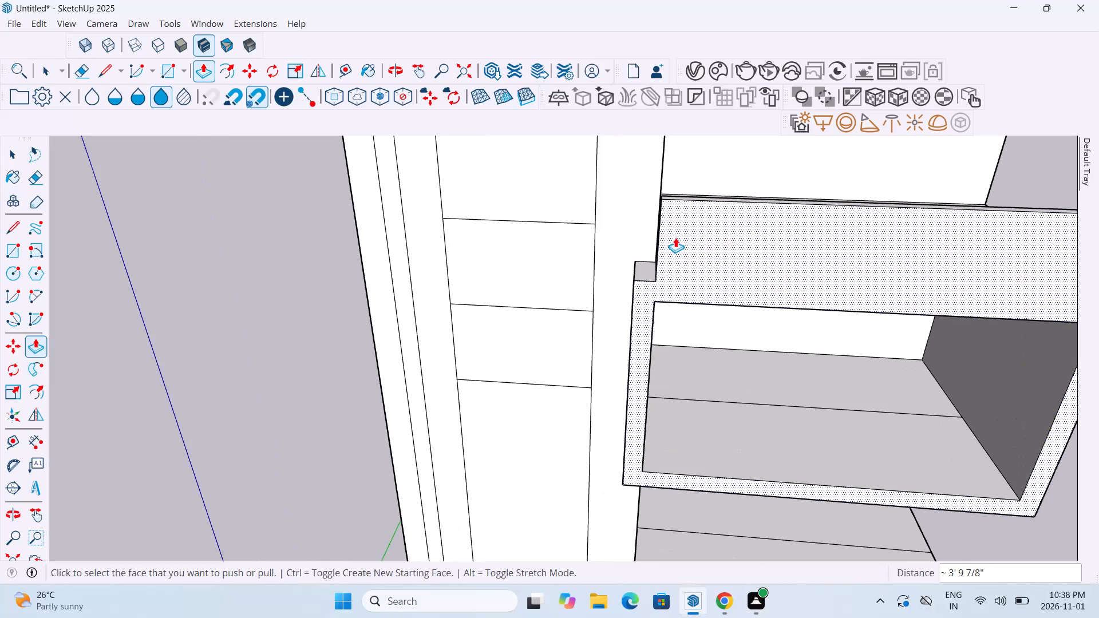
middle_drag(675, 237, 673, 184)
scroll(670, 187, down, 7)
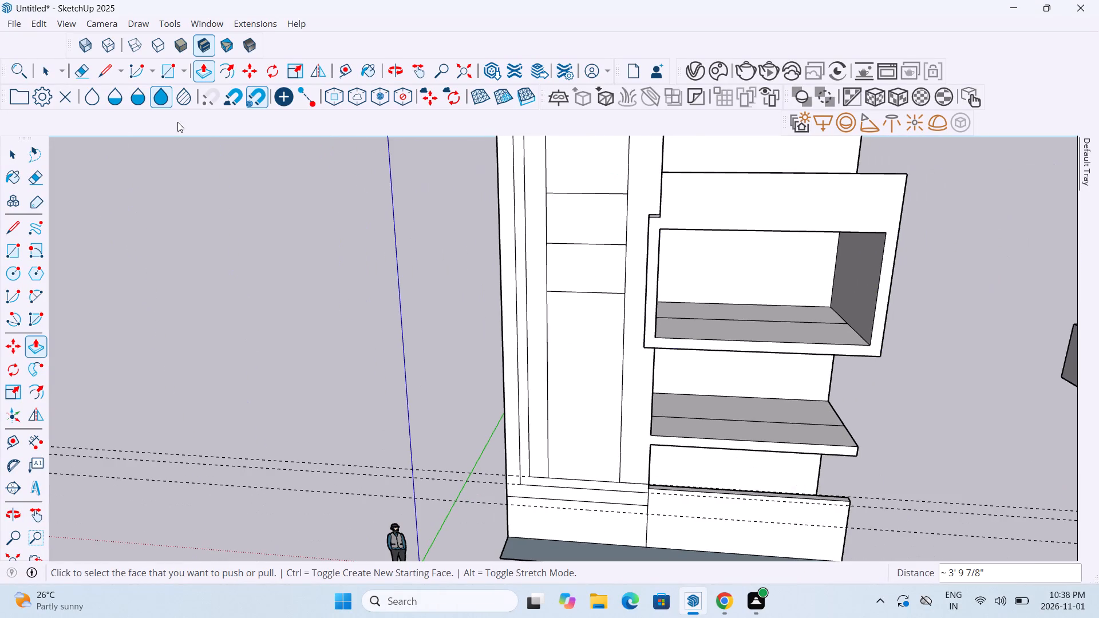
click(97, 70)
scroll(698, 215, up, 4)
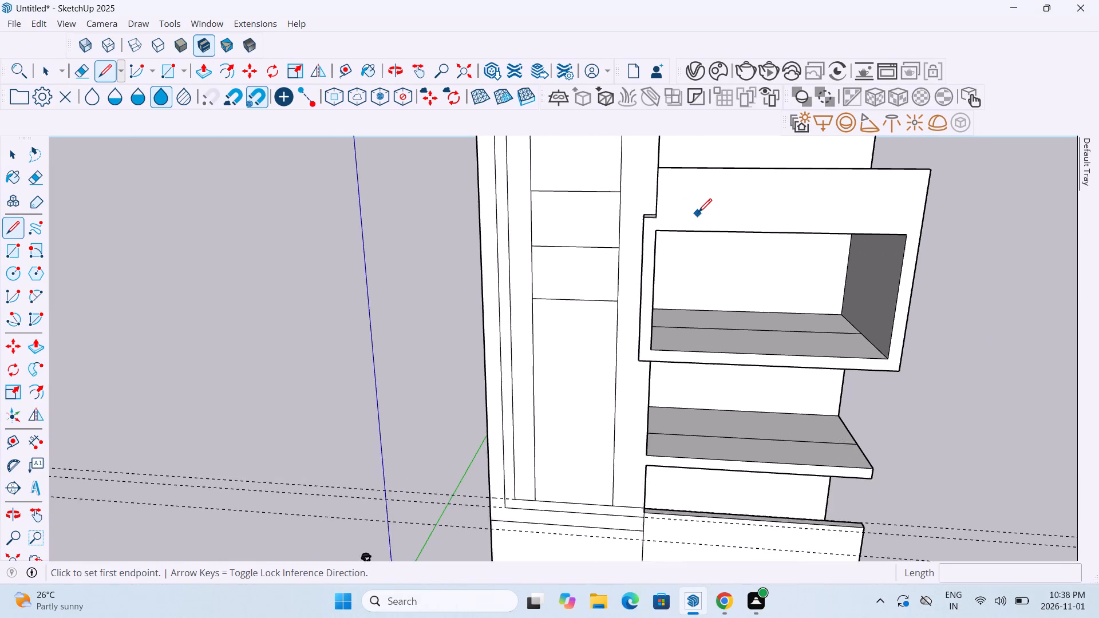
scroll(698, 213, up, 6)
click(595, 226)
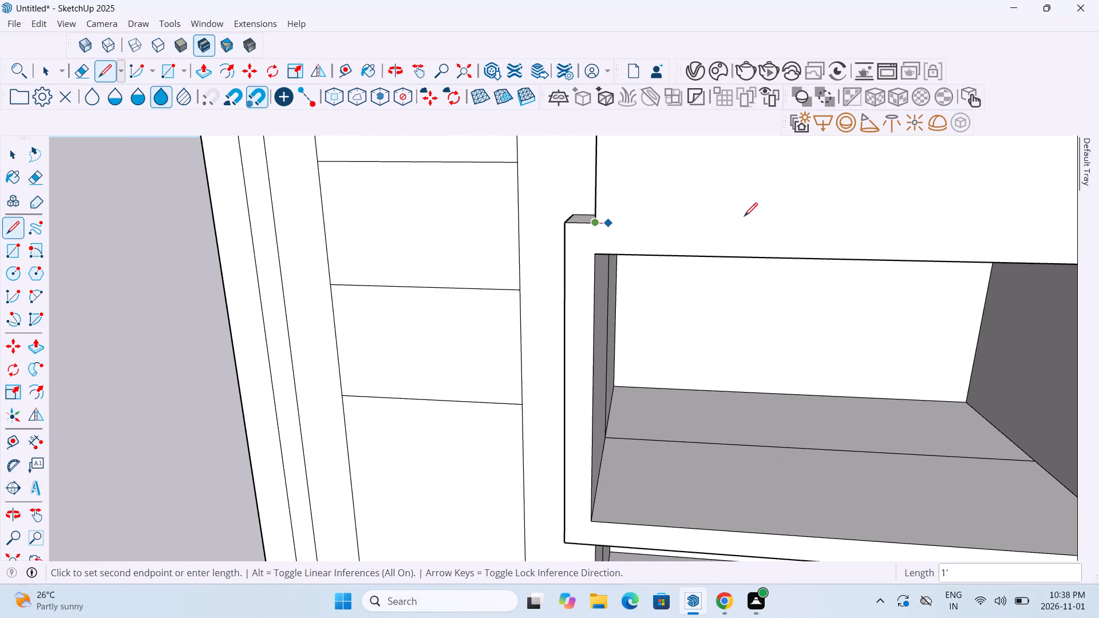
scroll(748, 220, down, 12)
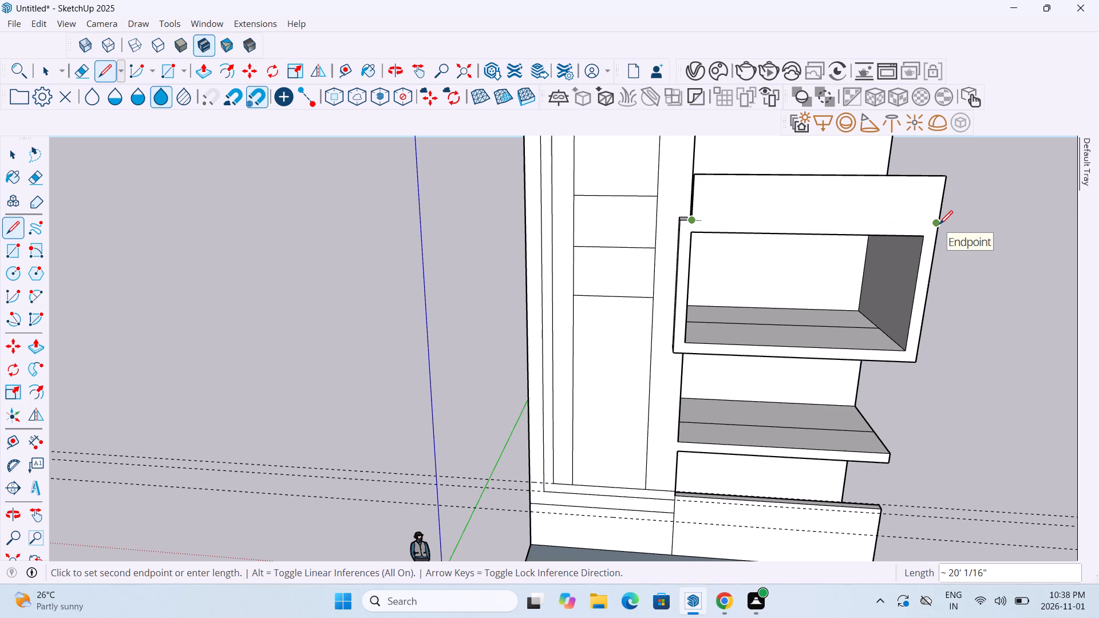
scroll(940, 225, up, 10)
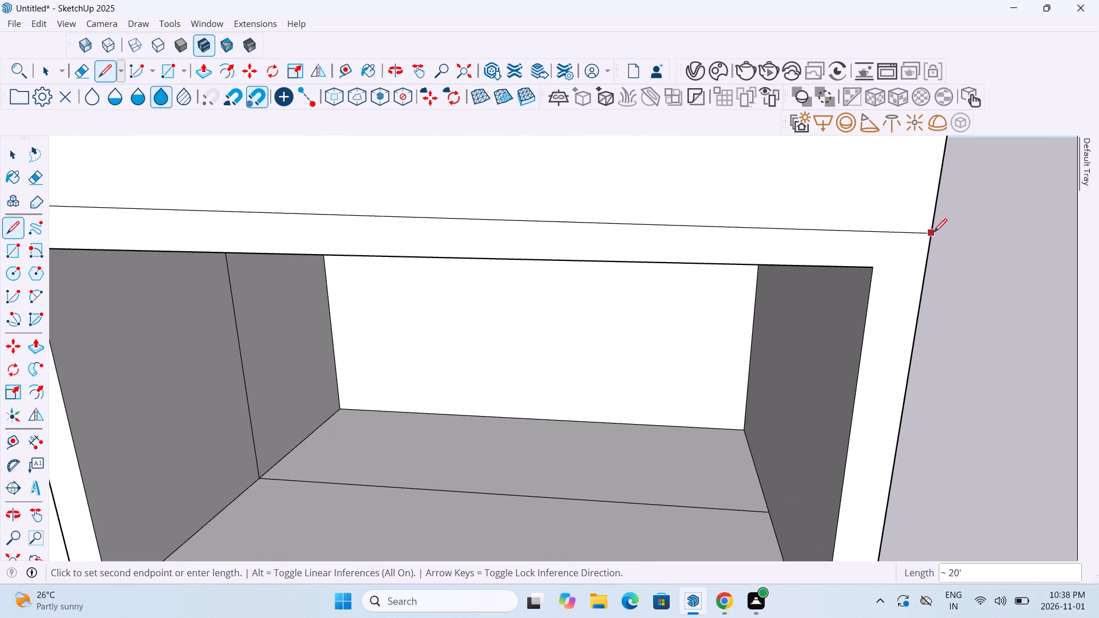
click(932, 222)
Push/Pull the parapet's front face back by its full 6" thickness to remove the parapet from the projecting box frame.
scroll(932, 222, down, 6)
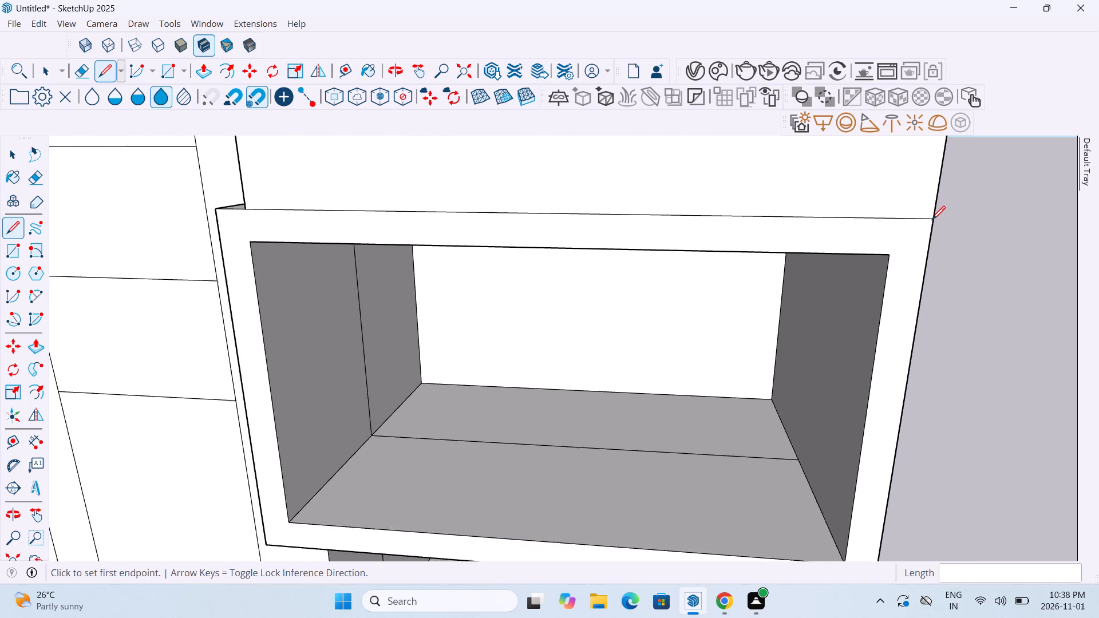
scroll(932, 221, down, 6)
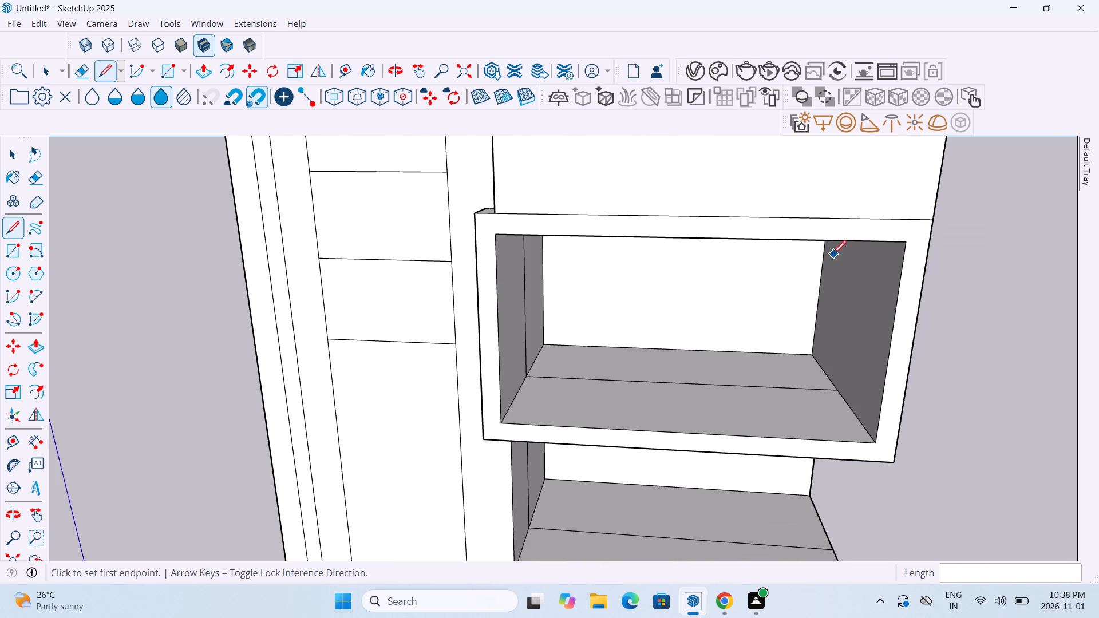
middle_drag(833, 255, 836, 307)
scroll(836, 307, down, 2)
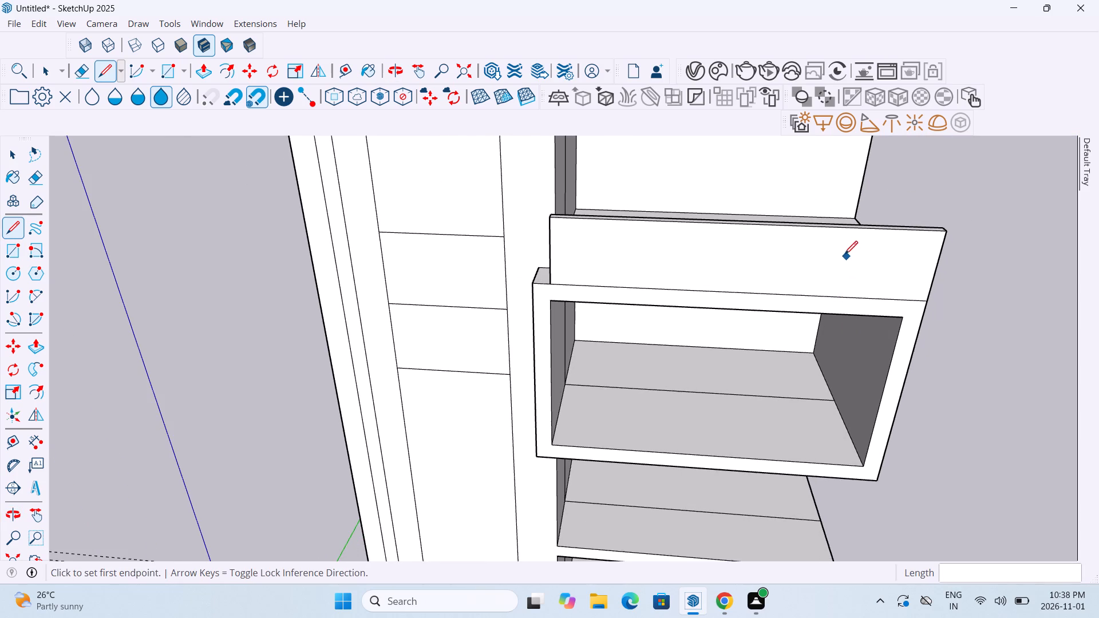
scroll(585, 251, up, 5)
middle_drag(574, 267, 706, 335)
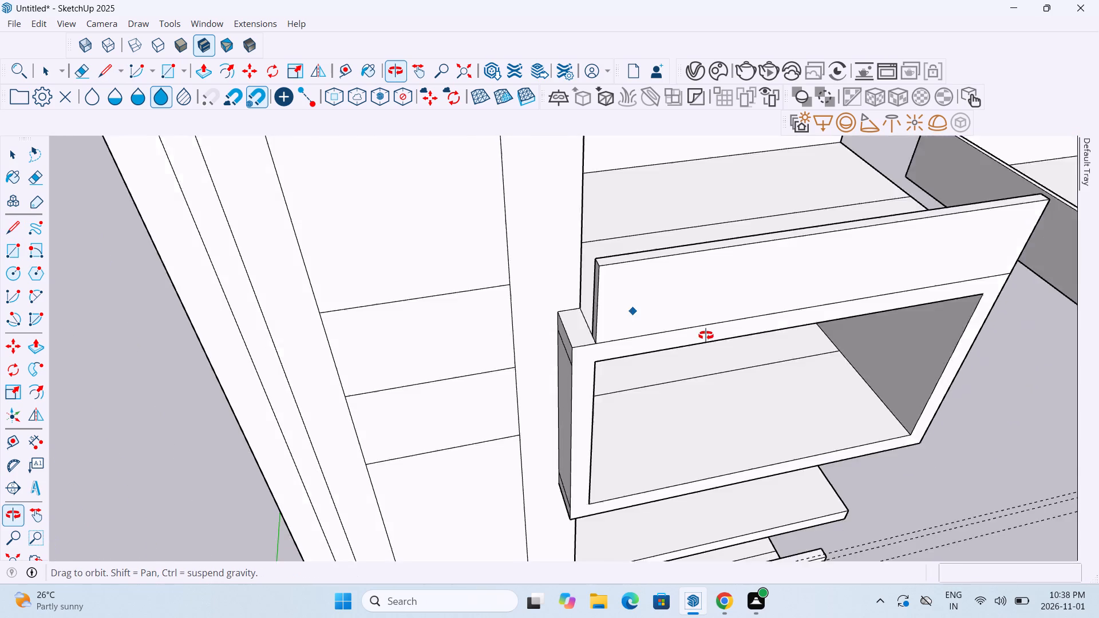
middle_drag(706, 335, 714, 335)
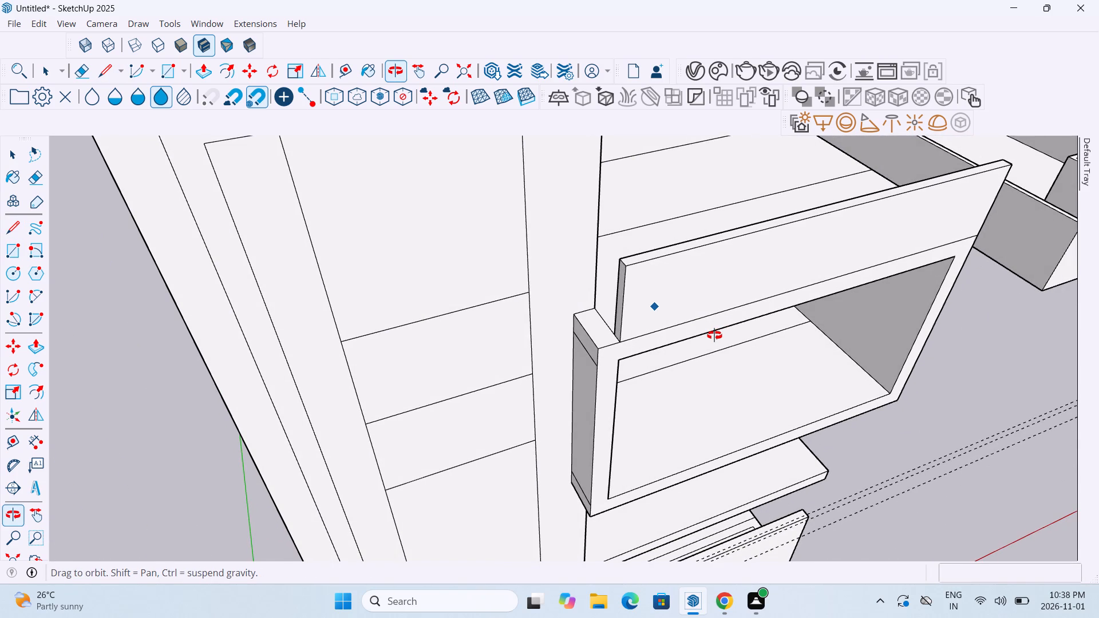
middle_drag(714, 335, 783, 347)
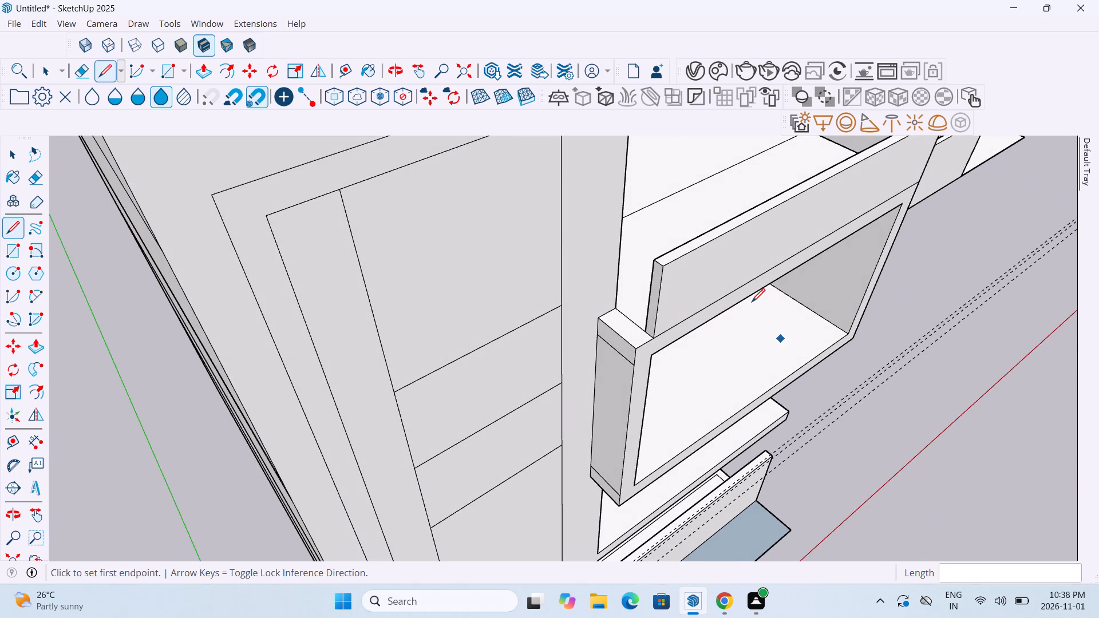
click(208, 71)
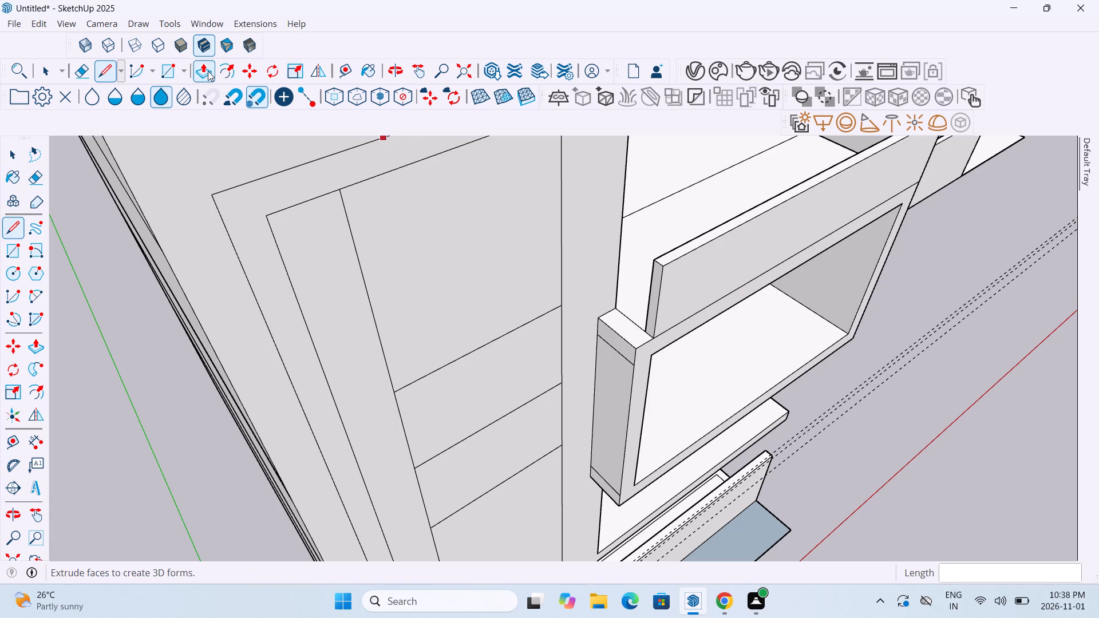
click(685, 280)
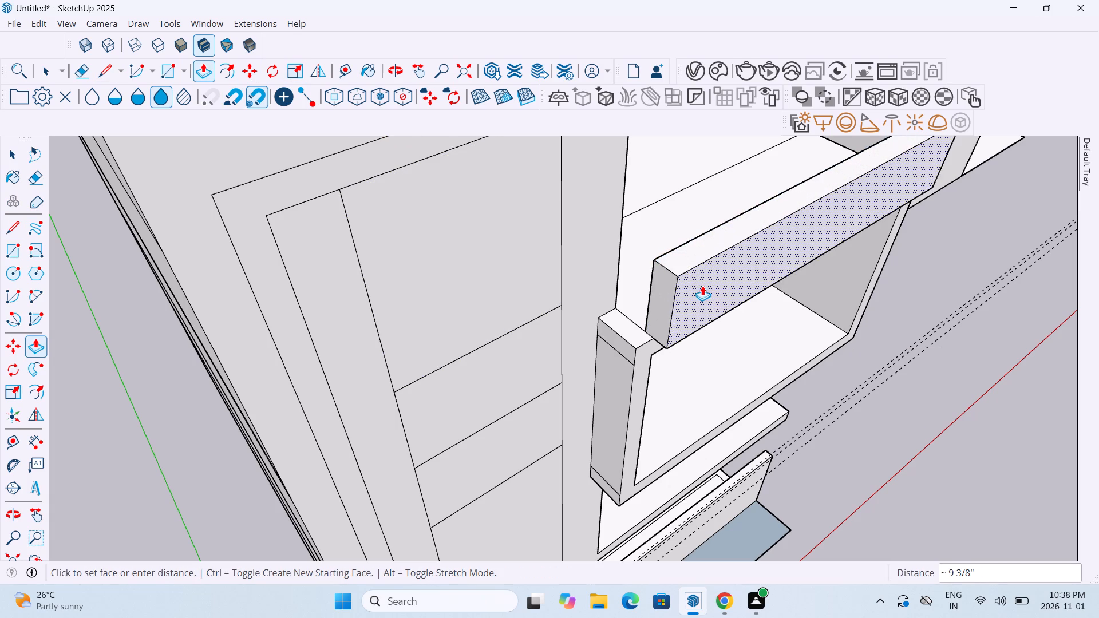
middle_drag(702, 254, 653, 327)
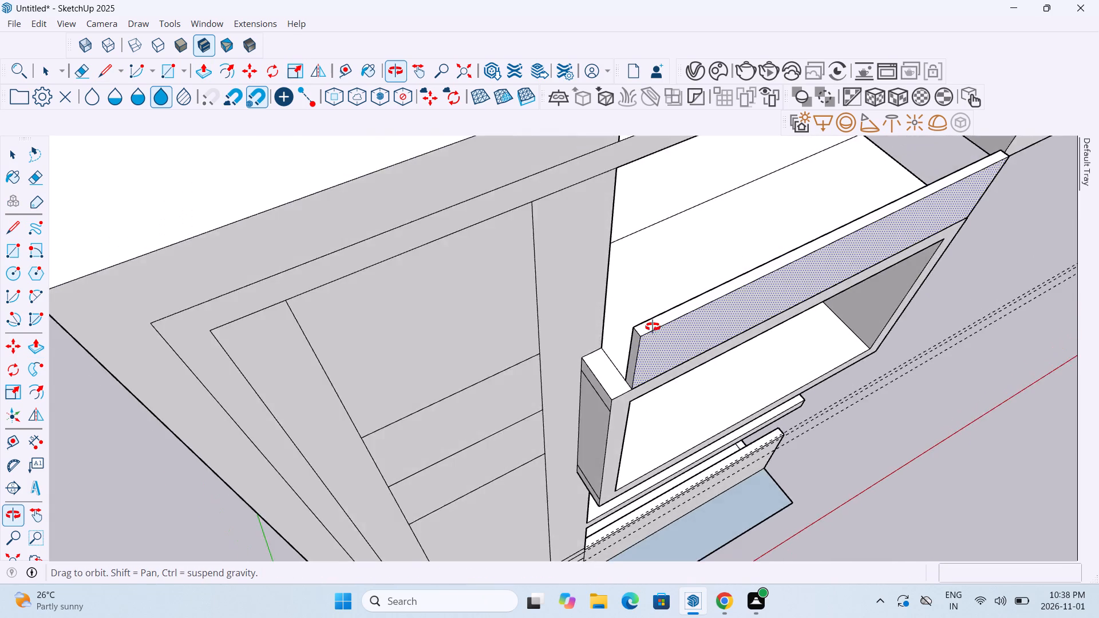
middle_drag(653, 327, 626, 341)
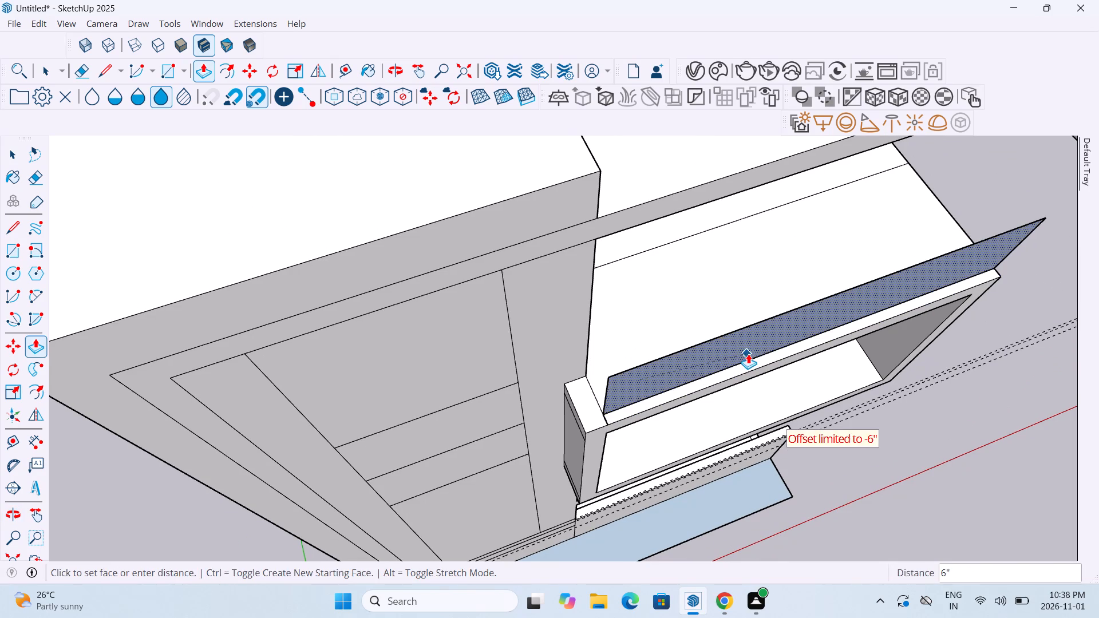
middle_drag(748, 354, 720, 338)
click(720, 338)
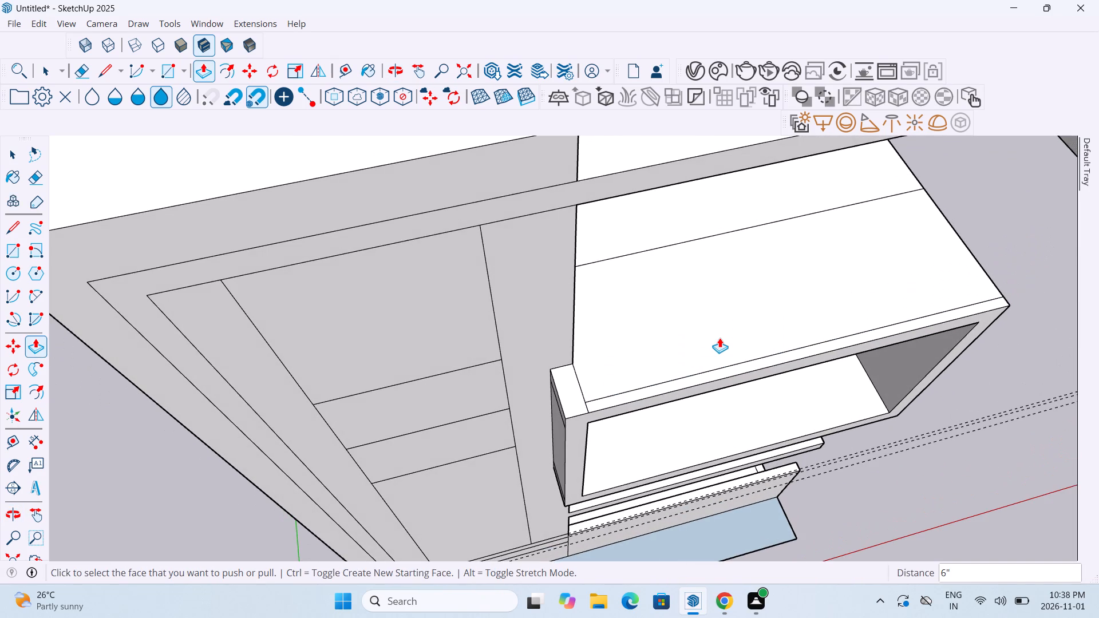
Draw a 1' segment from the front strip line's bay-side end, and a 20' line across the box frame's top behind that strip.
middle_drag(869, 396, 789, 406)
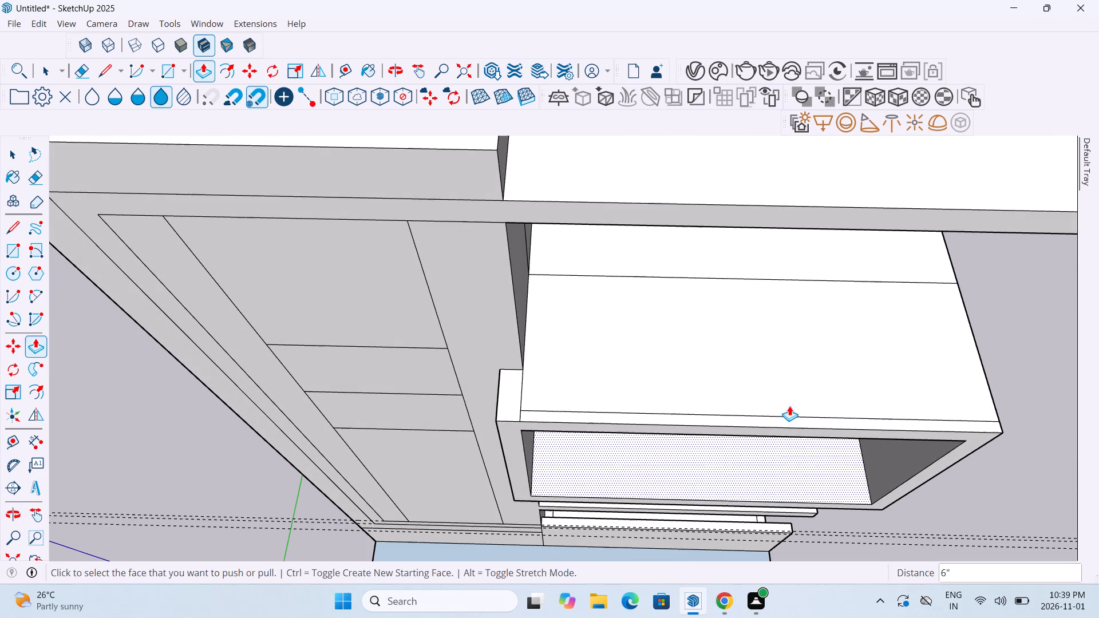
click(112, 75)
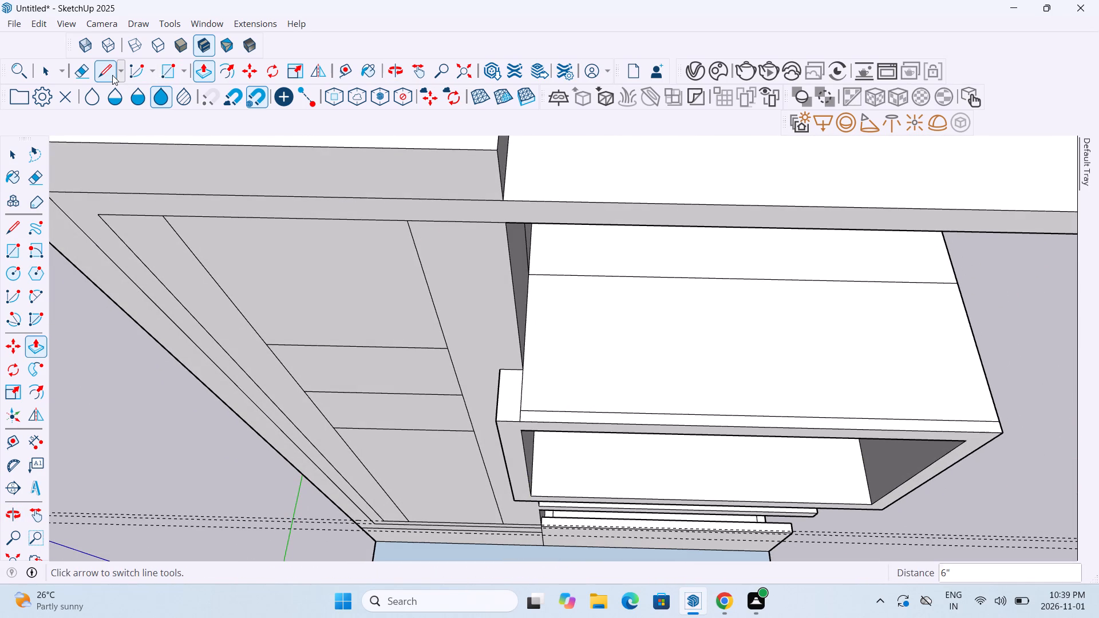
scroll(528, 394, up, 5)
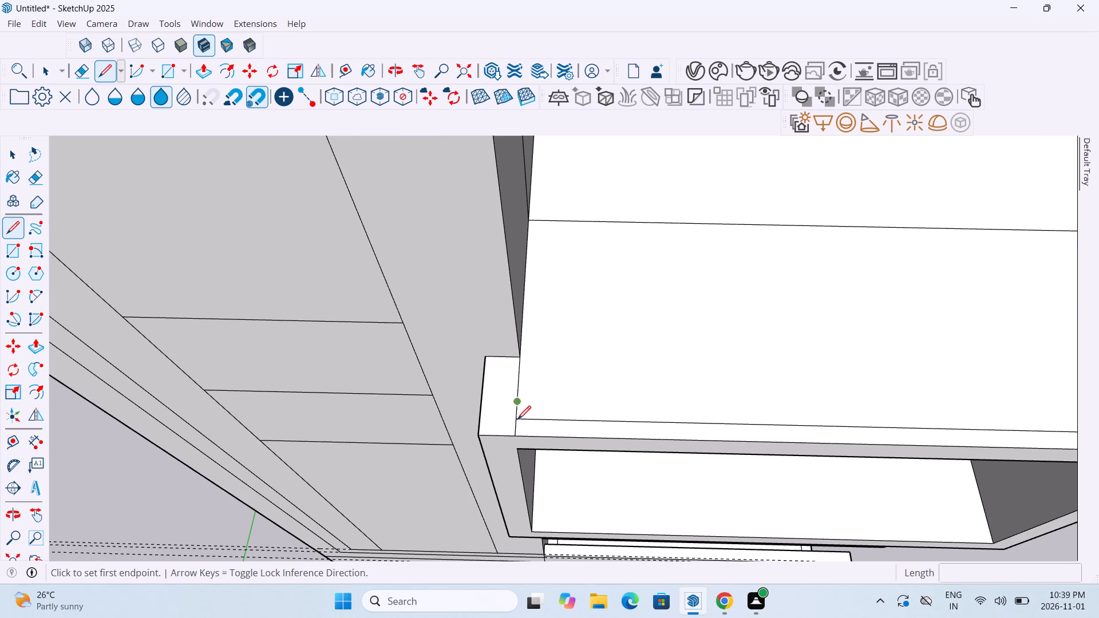
click(517, 422)
text(1')
key(Return)
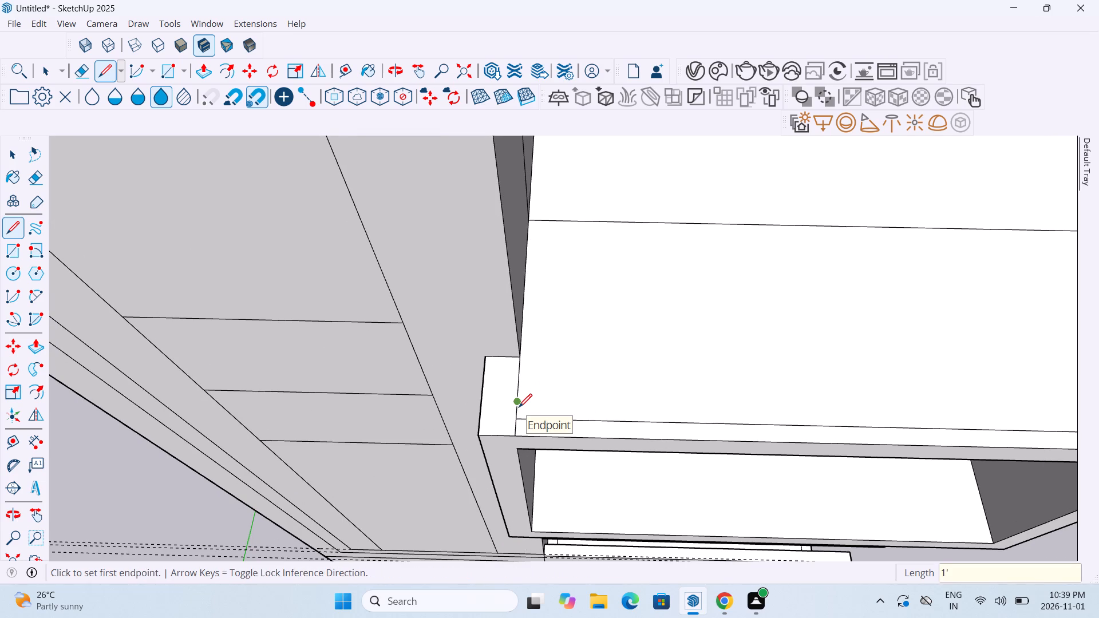
click(519, 407)
scroll(699, 419, down, 3)
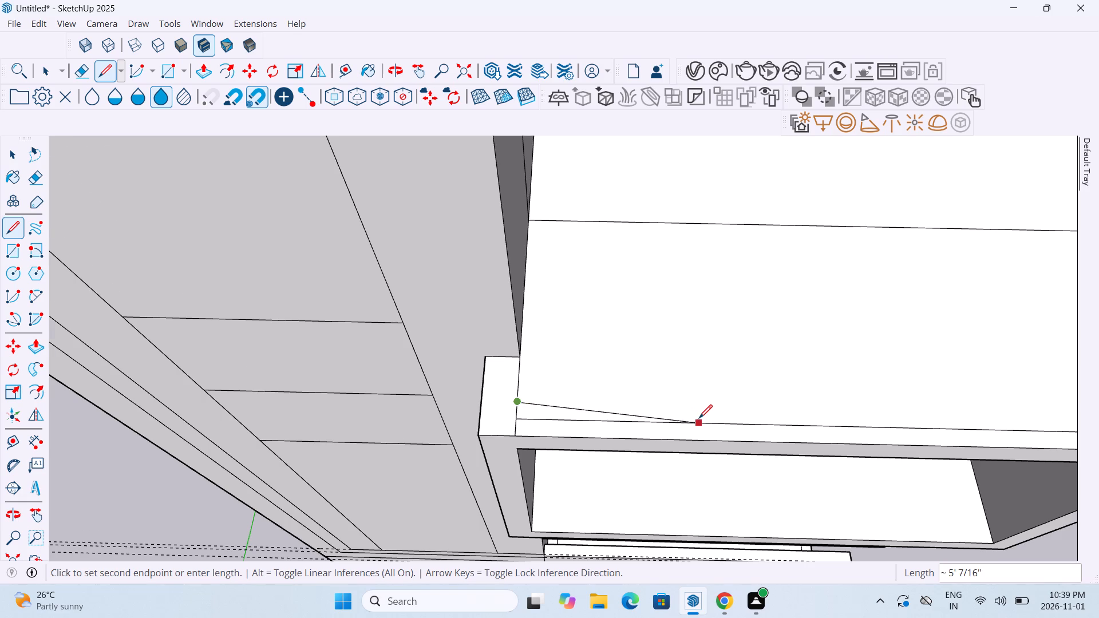
scroll(699, 419, down, 9)
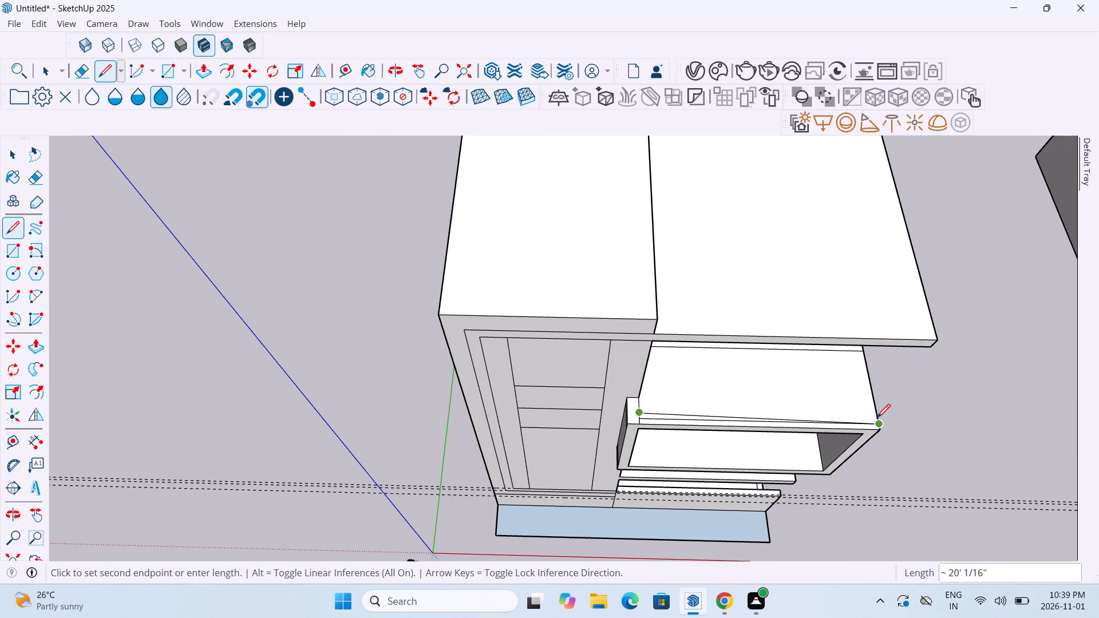
scroll(876, 419, up, 11)
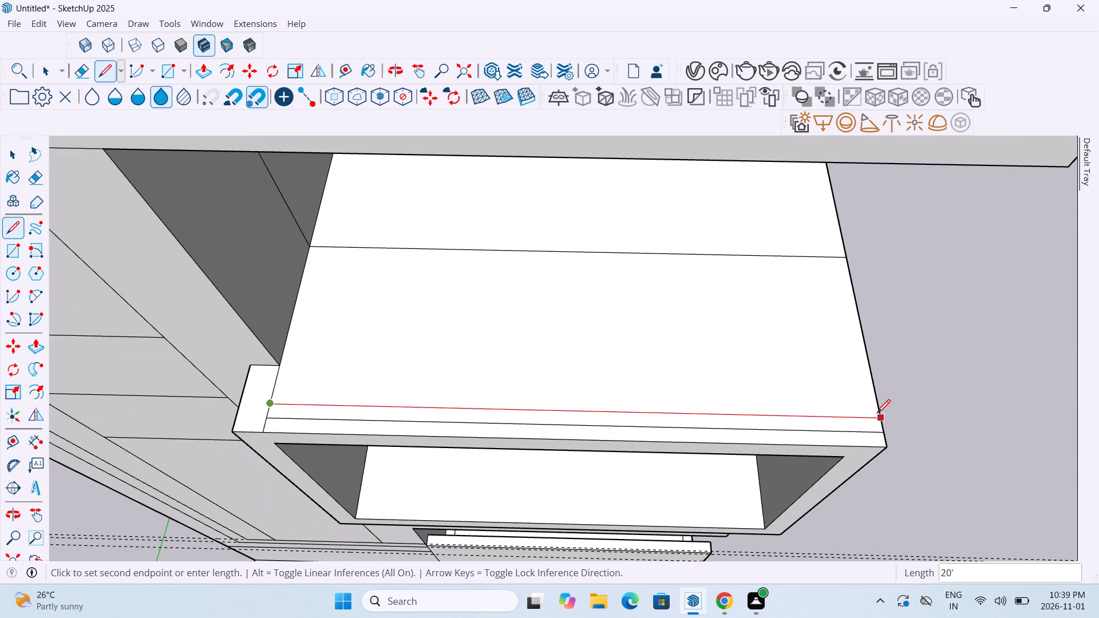
click(878, 417)
scroll(878, 417, down, 13)
key(Escape)
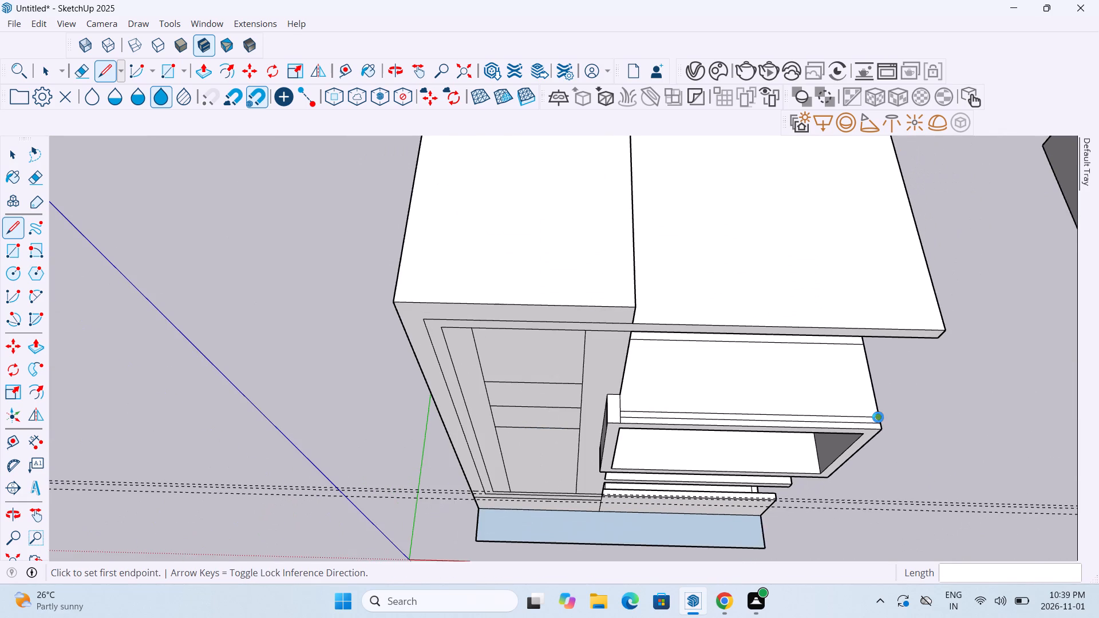
Push/Pull the narrow strip set 1' behind the front edge of the projecting box frame's top upward by about 4' 2" as a parapet.
scroll(787, 429, up, 14)
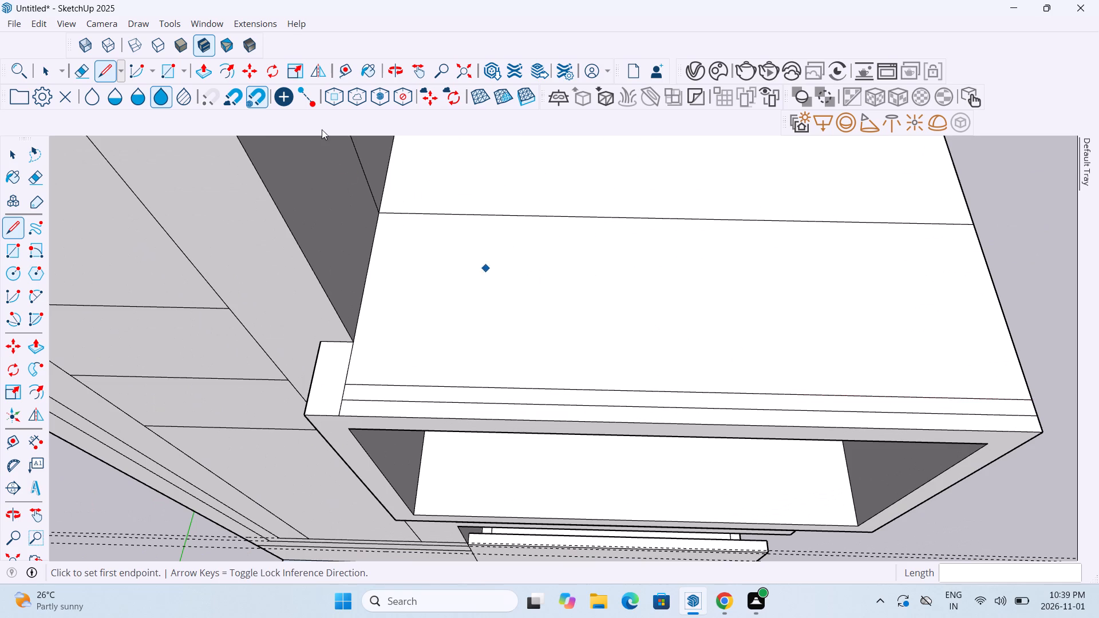
click(200, 70)
scroll(442, 385, up, 4)
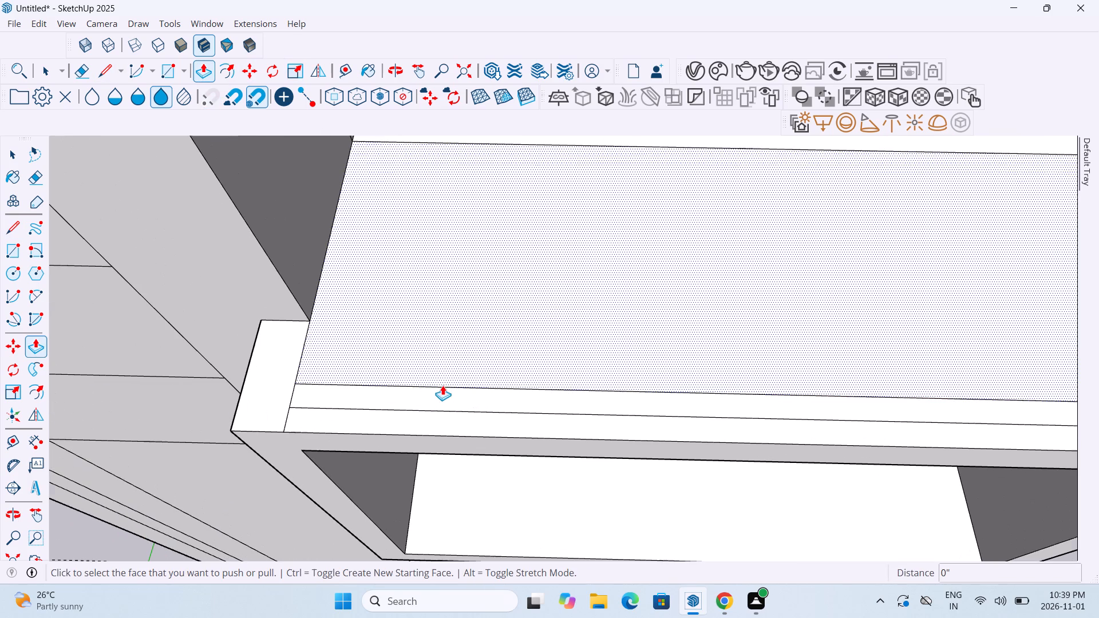
click(443, 392)
scroll(449, 346, down, 12)
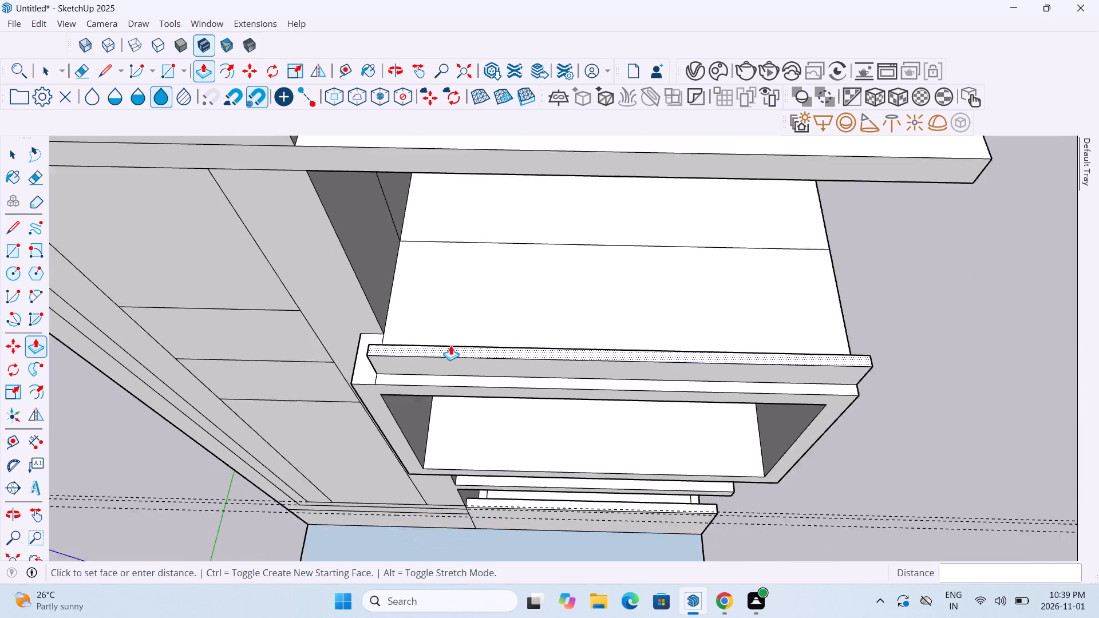
middle_drag(451, 337, 462, 247)
scroll(462, 247, down, 5)
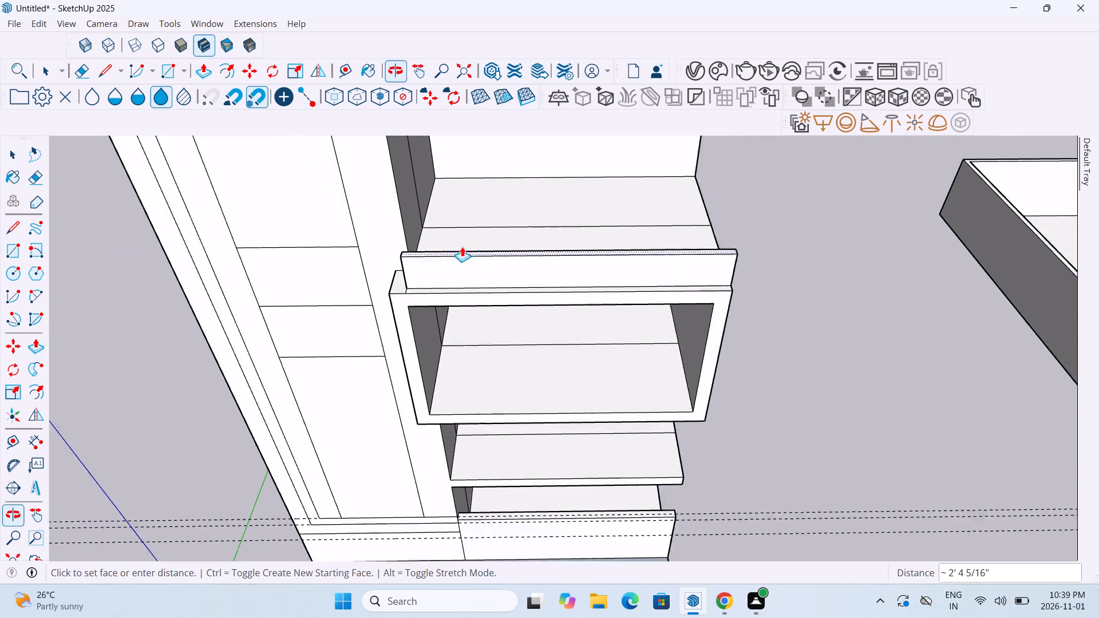
middle_drag(467, 234, 483, 207)
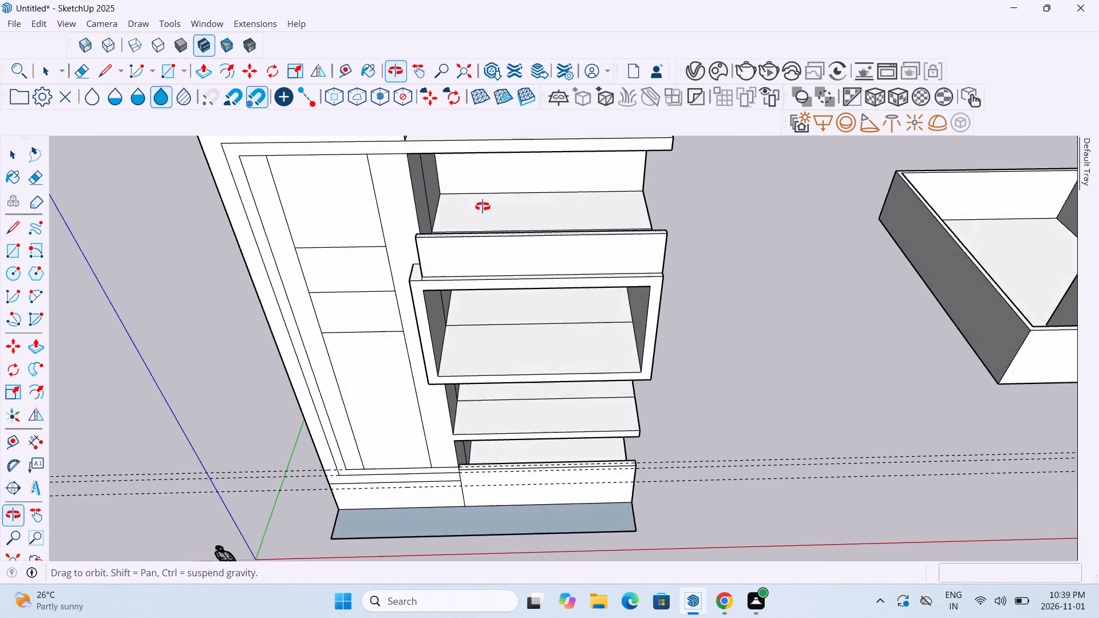
middle_drag(483, 207, 497, 177)
middle_drag(518, 262, 517, 212)
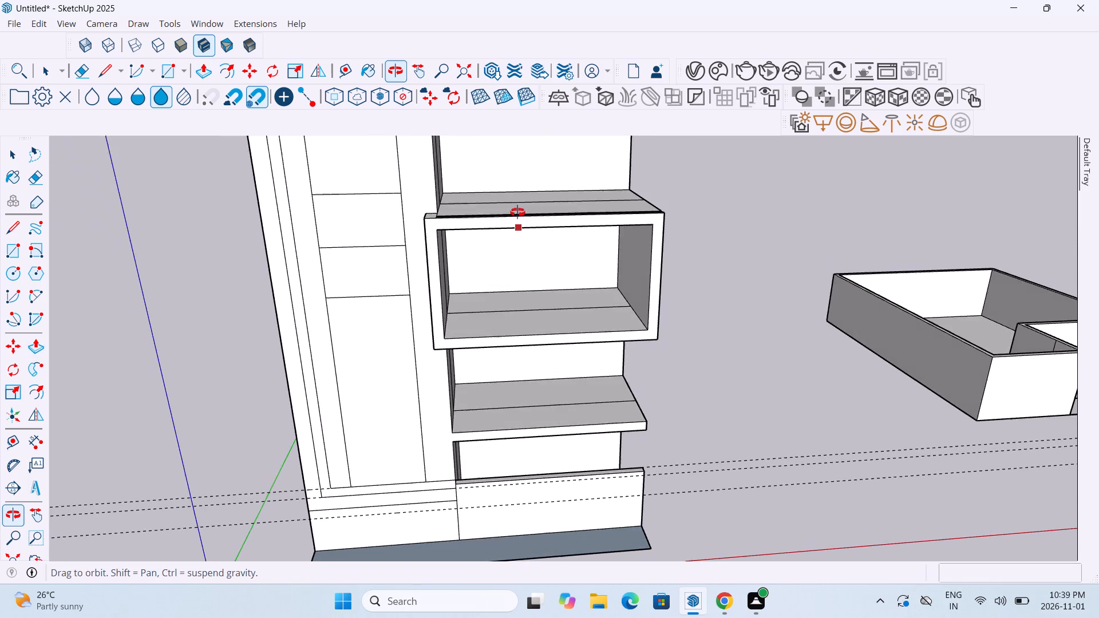
middle_drag(517, 212, 519, 211)
scroll(517, 157, down, 15)
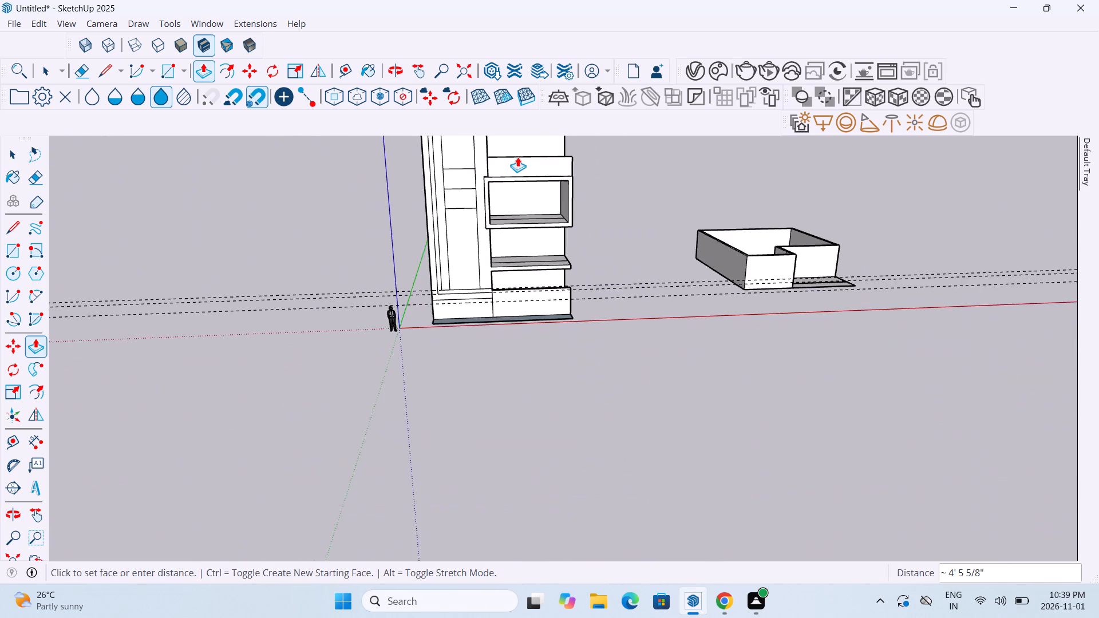
scroll(517, 157, down, 5)
scroll(523, 130, up, 9)
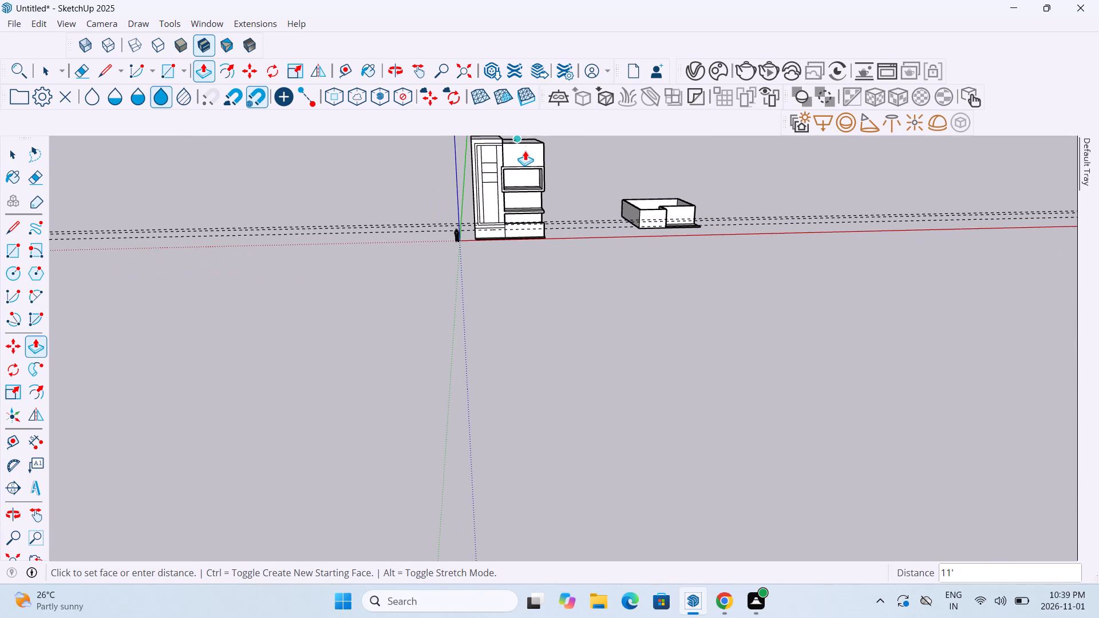
scroll(524, 154, up, 11)
scroll(524, 153, down, 1)
middle_drag(524, 153, 533, 295)
scroll(535, 300, down, 6)
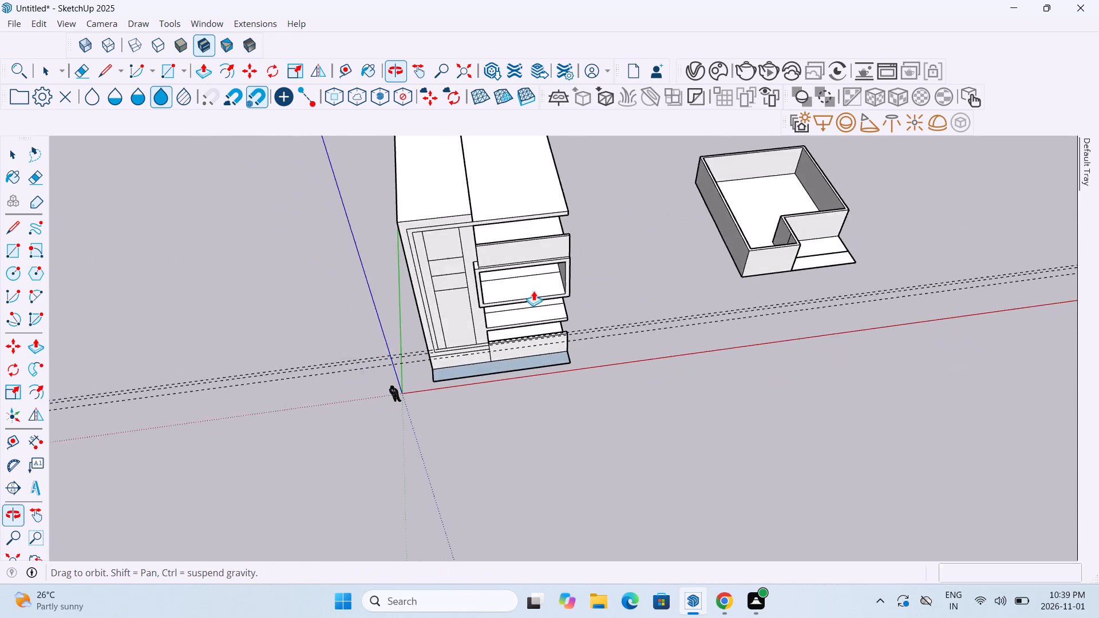
scroll(533, 286, down, 9)
scroll(530, 258, up, 13)
middle_drag(533, 286, 519, 253)
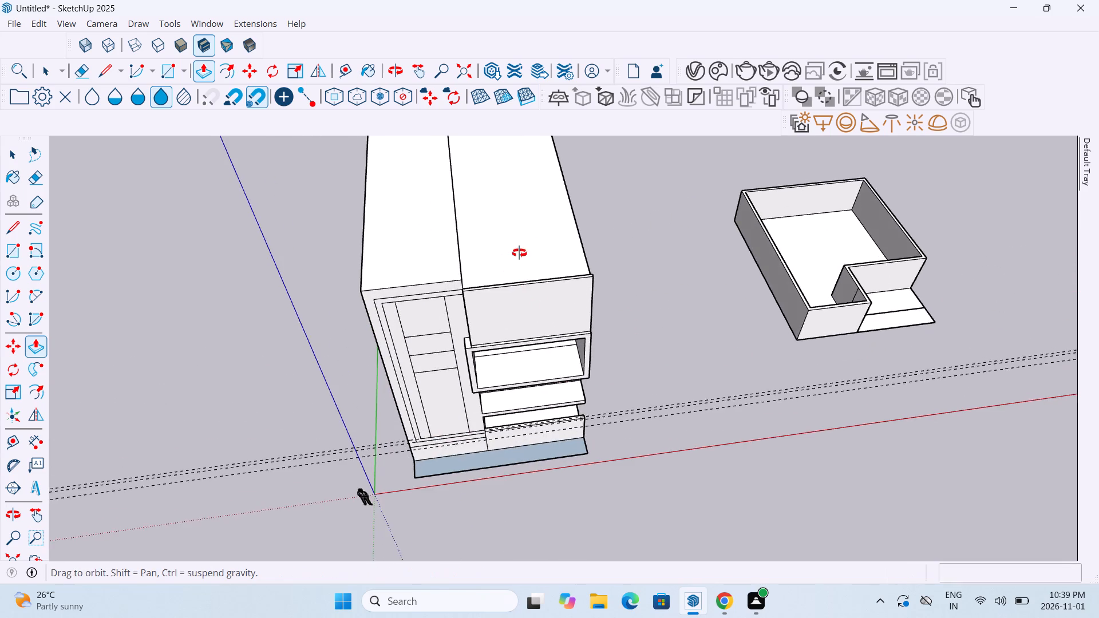
middle_drag(519, 253, 519, 201)
middle_drag(512, 280, 501, 213)
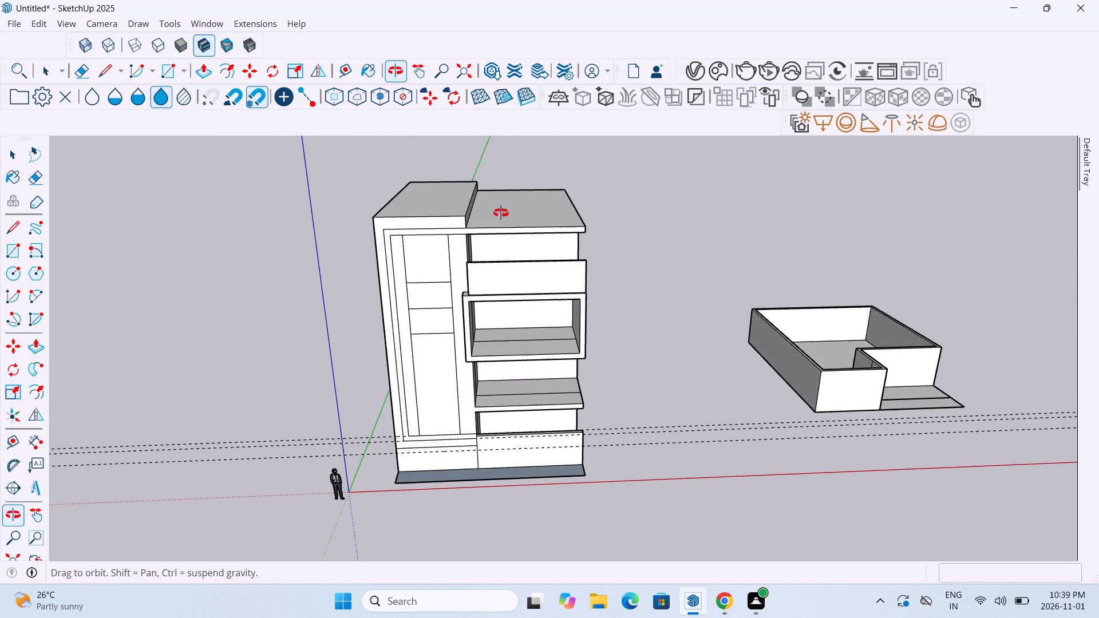
middle_drag(501, 213, 508, 188)
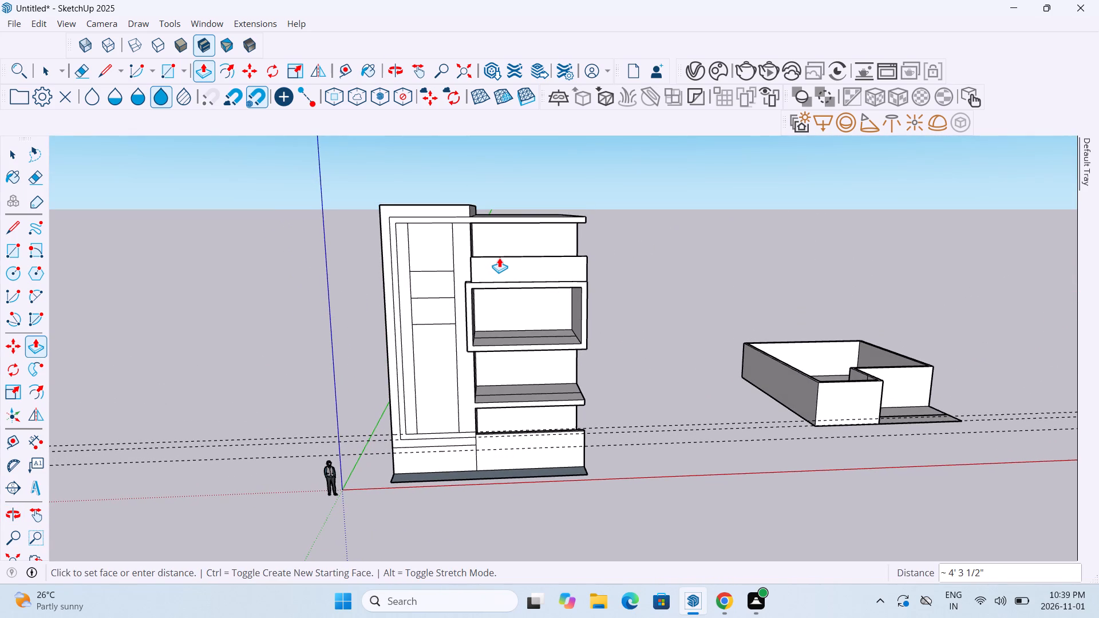
click(499, 258)
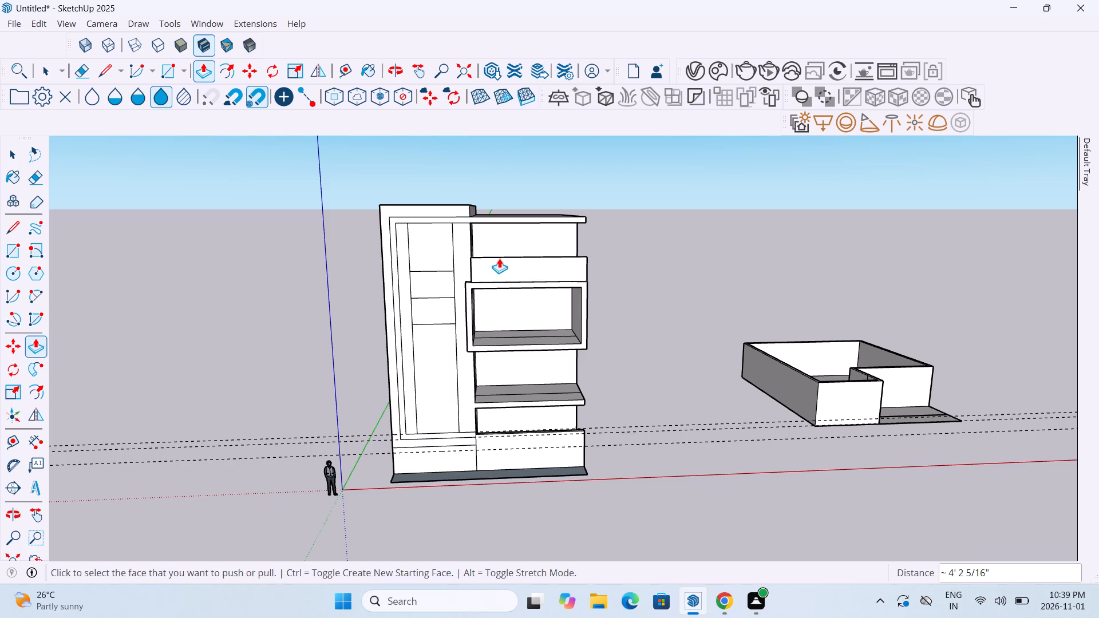
Draw a 20' line across the top of the projecting box frame behind the raised parapet, marking off a parallel strip.
scroll(503, 245, up, 2)
scroll(503, 245, down, 1)
scroll(503, 245, up, 6)
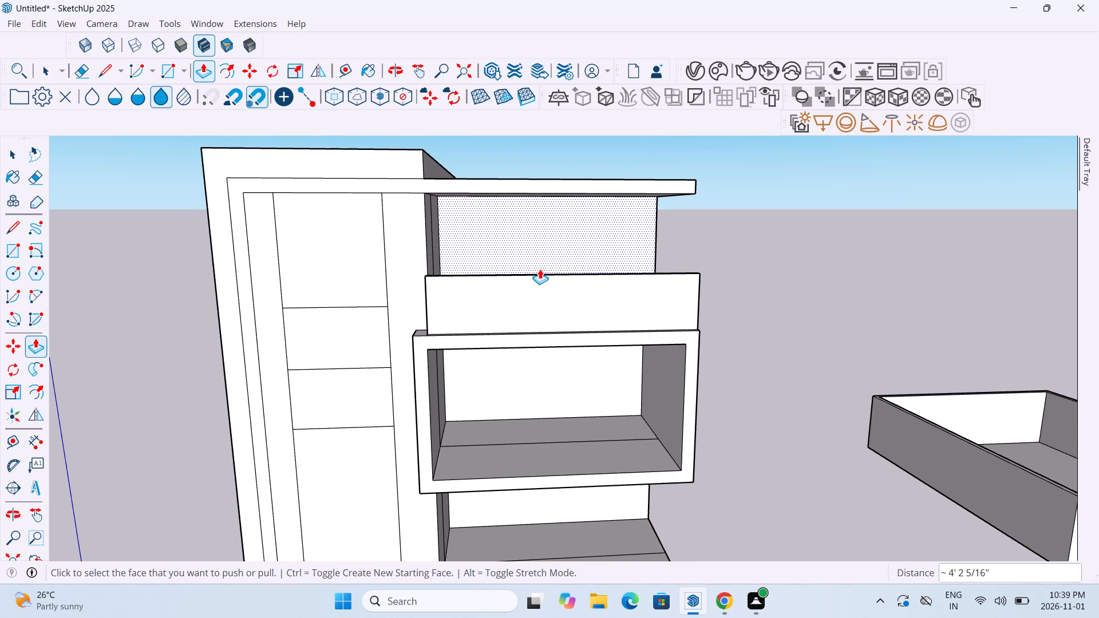
middle_drag(514, 318, 512, 406)
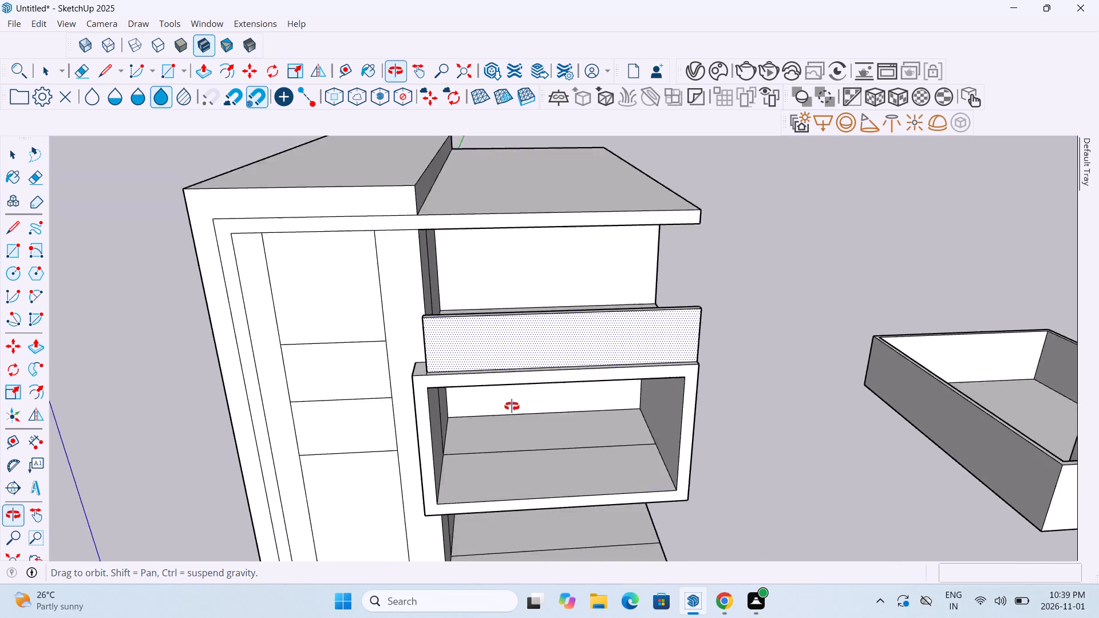
middle_drag(512, 406, 507, 449)
middle_drag(402, 382, 538, 473)
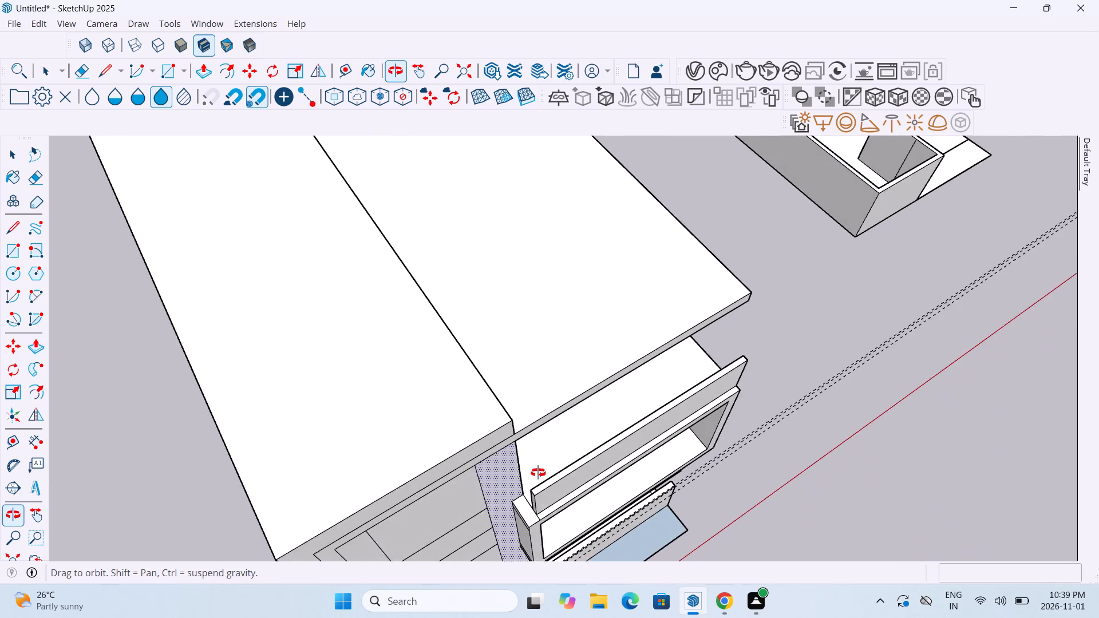
middle_drag(538, 473, 580, 472)
middle_drag(580, 472, 596, 440)
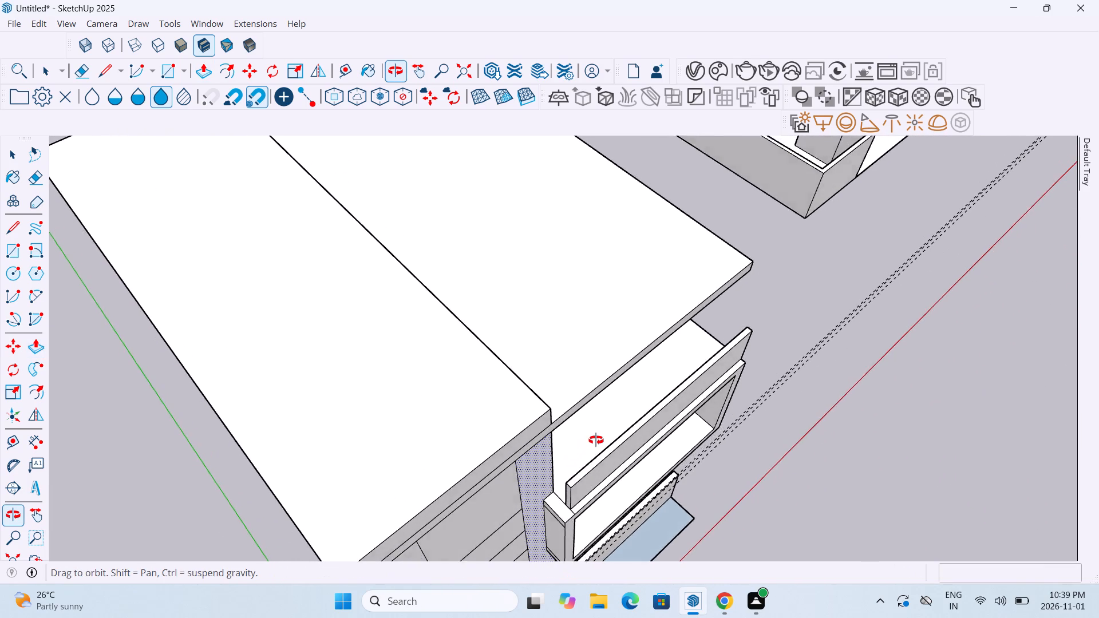
middle_drag(596, 440, 639, 427)
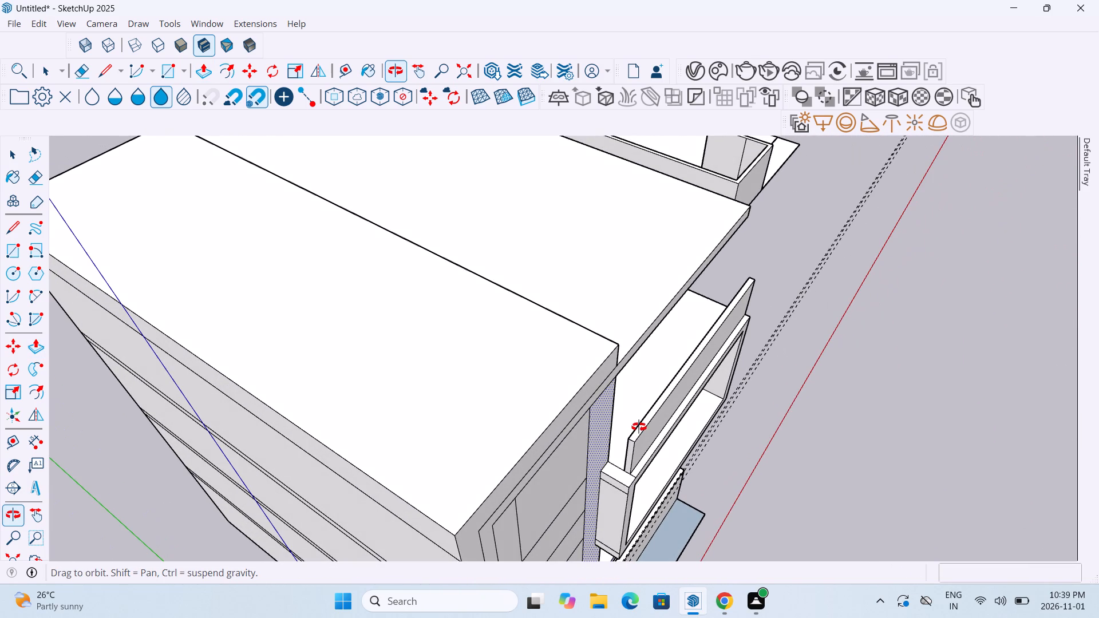
middle_drag(639, 427, 639, 427)
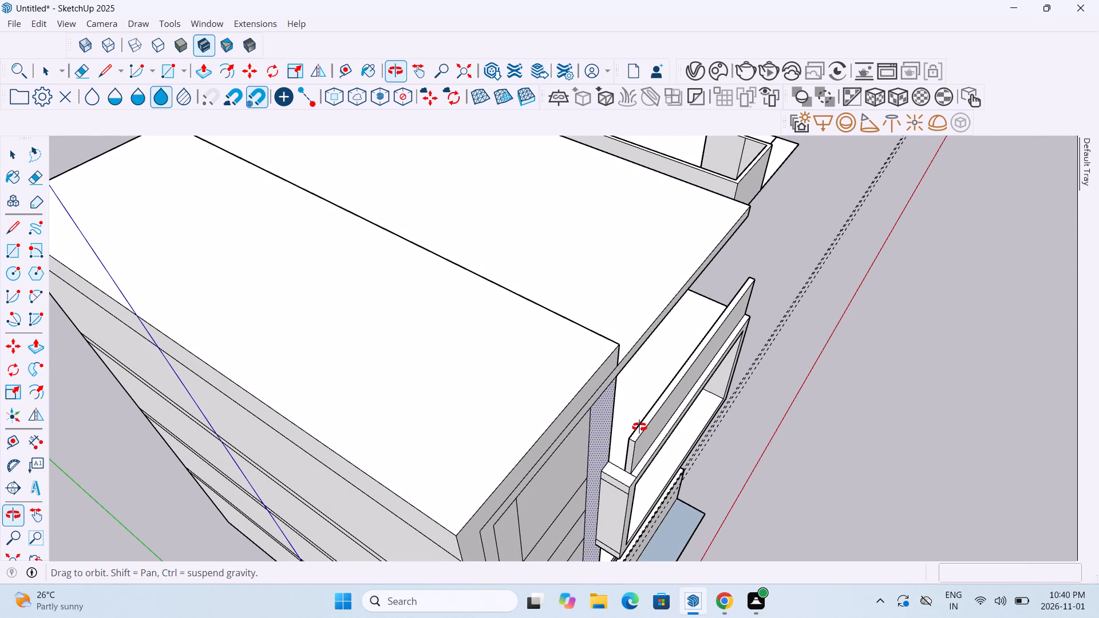
middle_drag(639, 427, 577, 446)
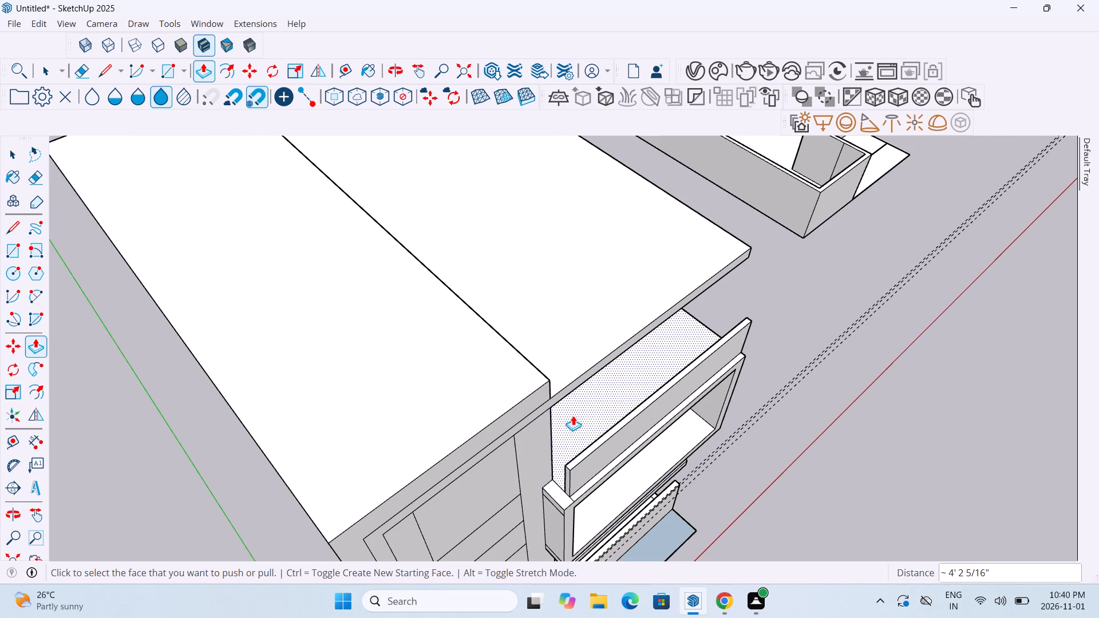
click(100, 77)
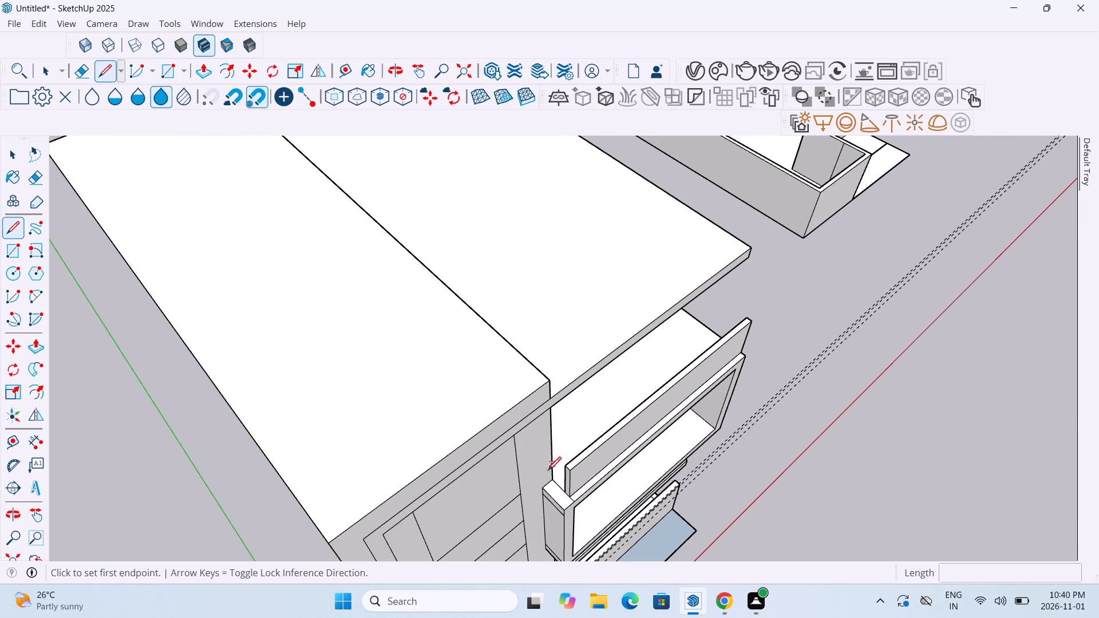
click(552, 482)
scroll(603, 424, down, 5)
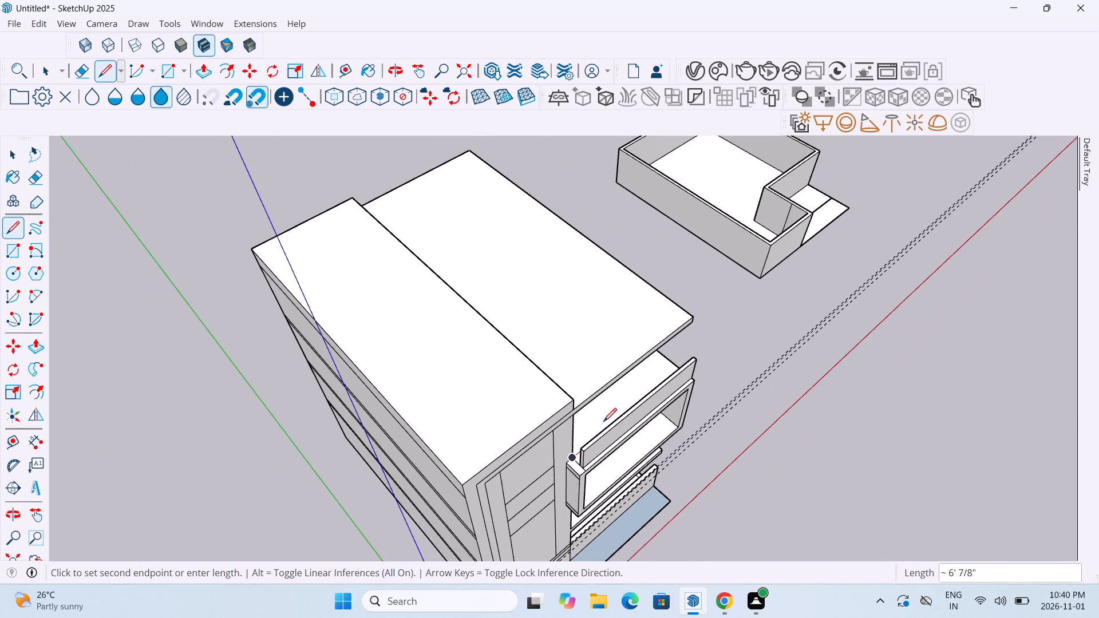
middle_drag(604, 423, 329, 438)
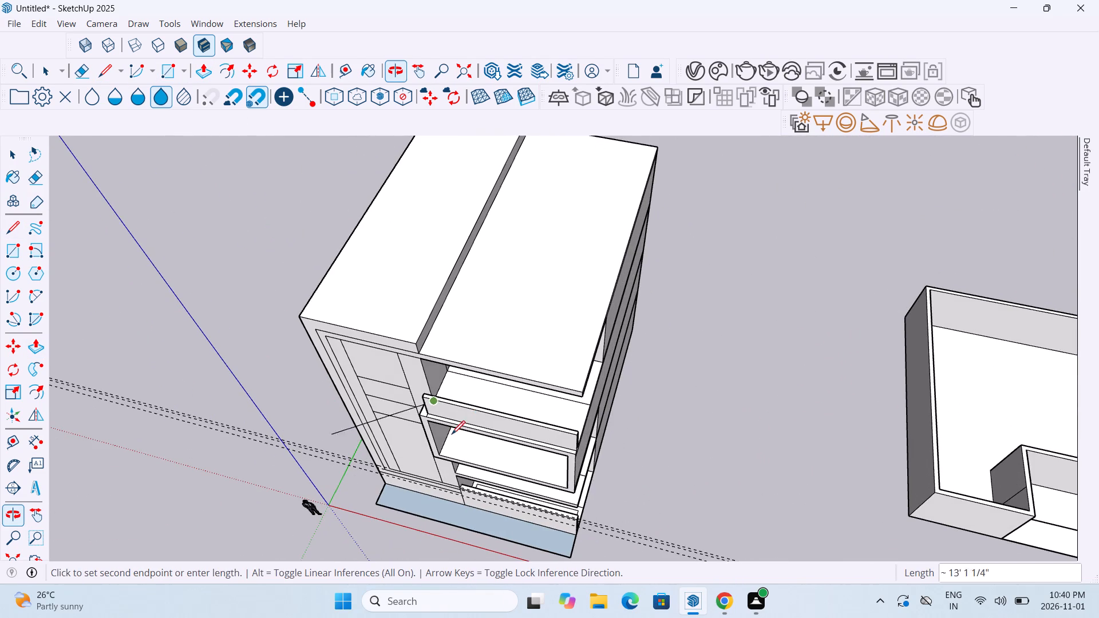
middle_drag(602, 426, 421, 465)
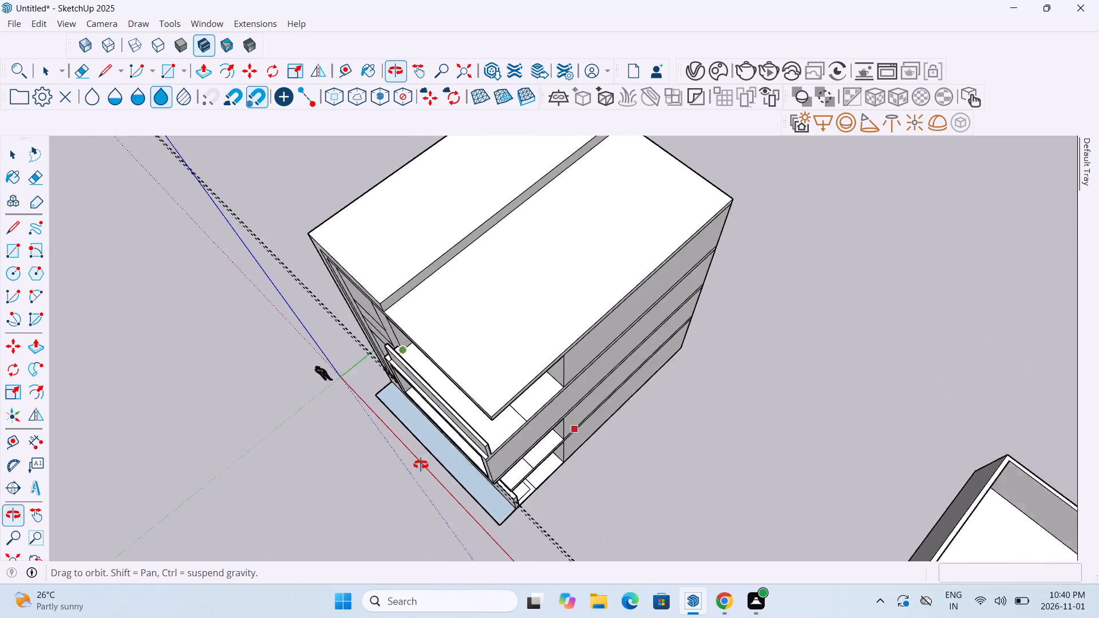
middle_drag(421, 465, 413, 463)
scroll(480, 430, up, 11)
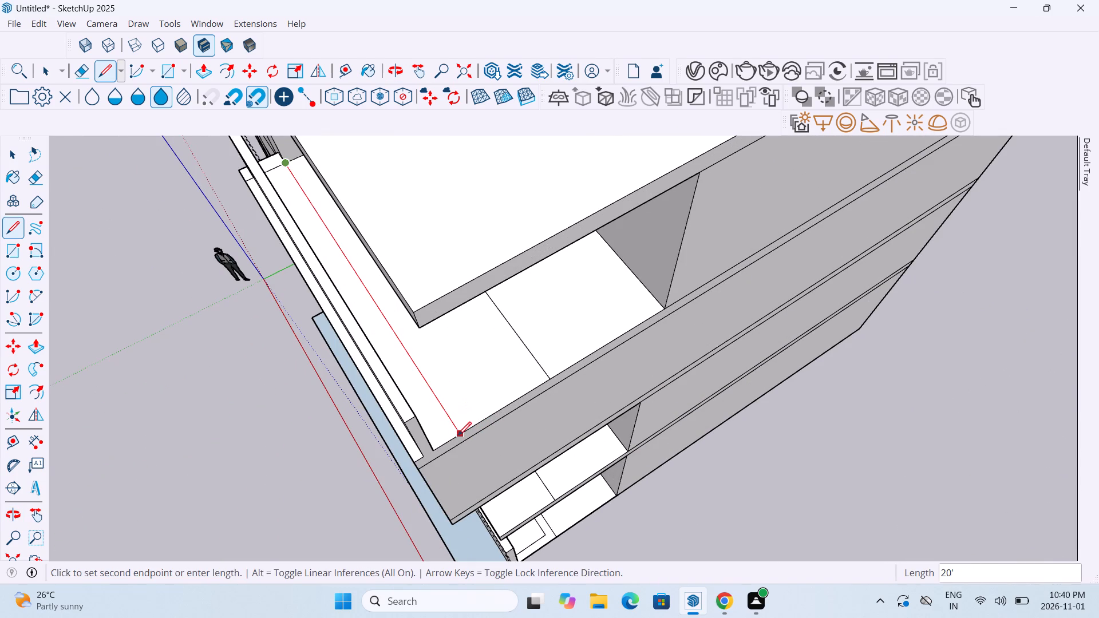
click(459, 436)
scroll(459, 436, down, 6)
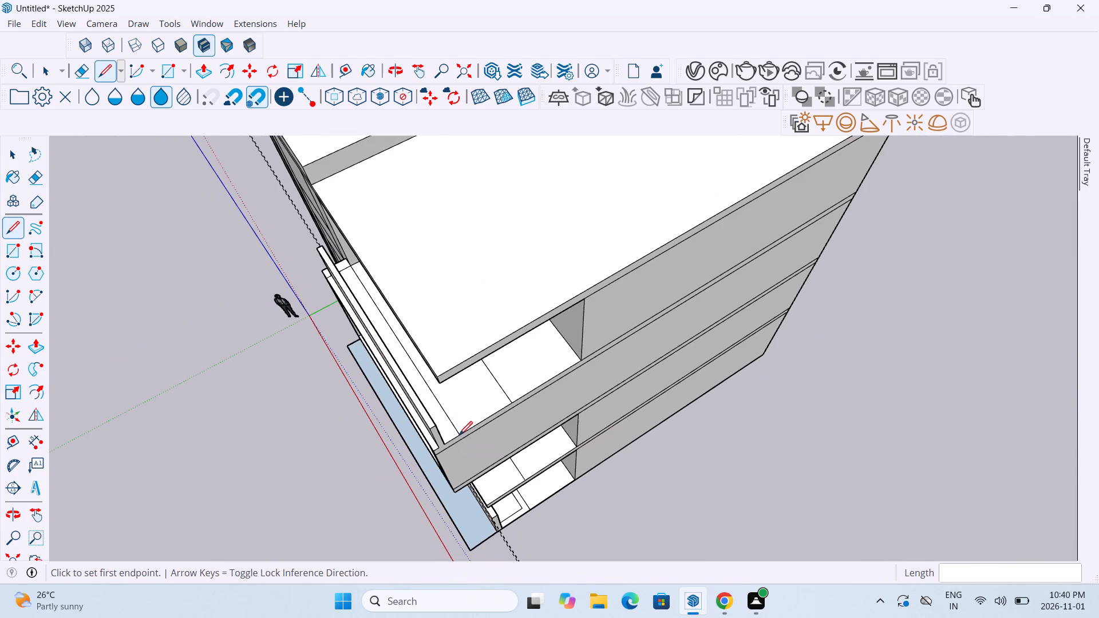
key(Escape)
key(Escape)
key(Escape)
key(Escape)
key(Escape)
key(Escape)
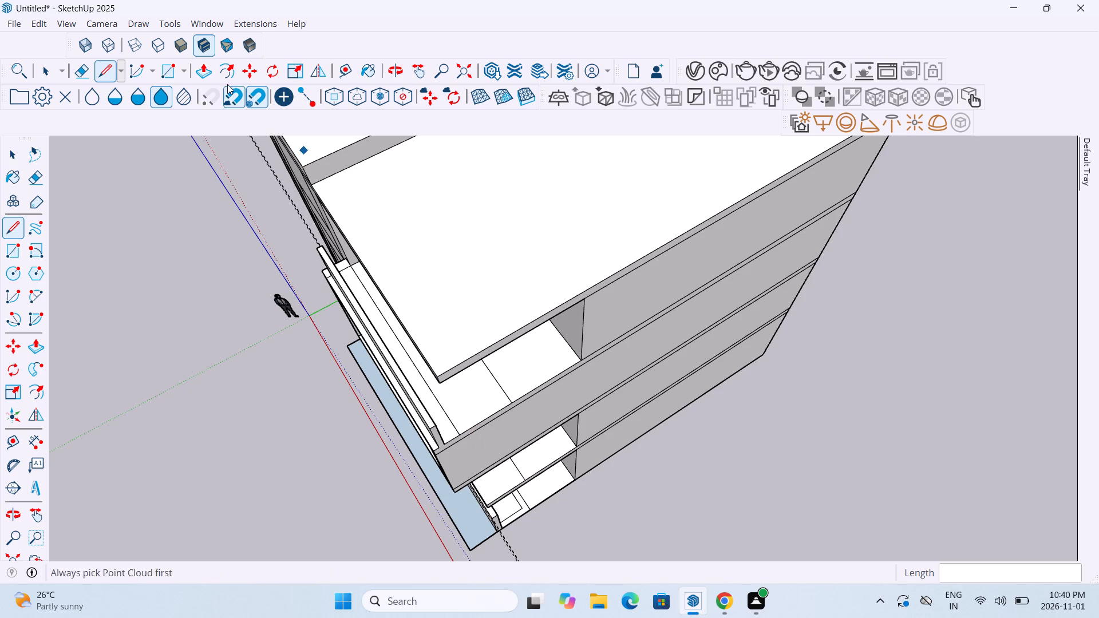
Push/Pull the new strip behind the parapet upward by about 4' 2", level with the parapet's top.
click(205, 70)
click(449, 423)
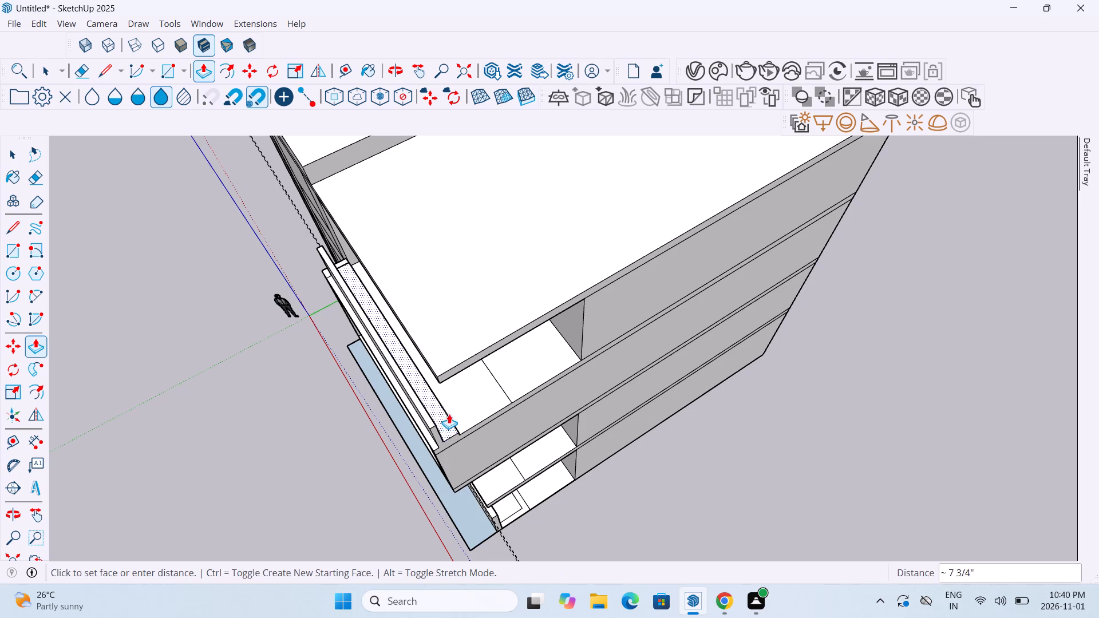
middle_drag(418, 385, 720, 282)
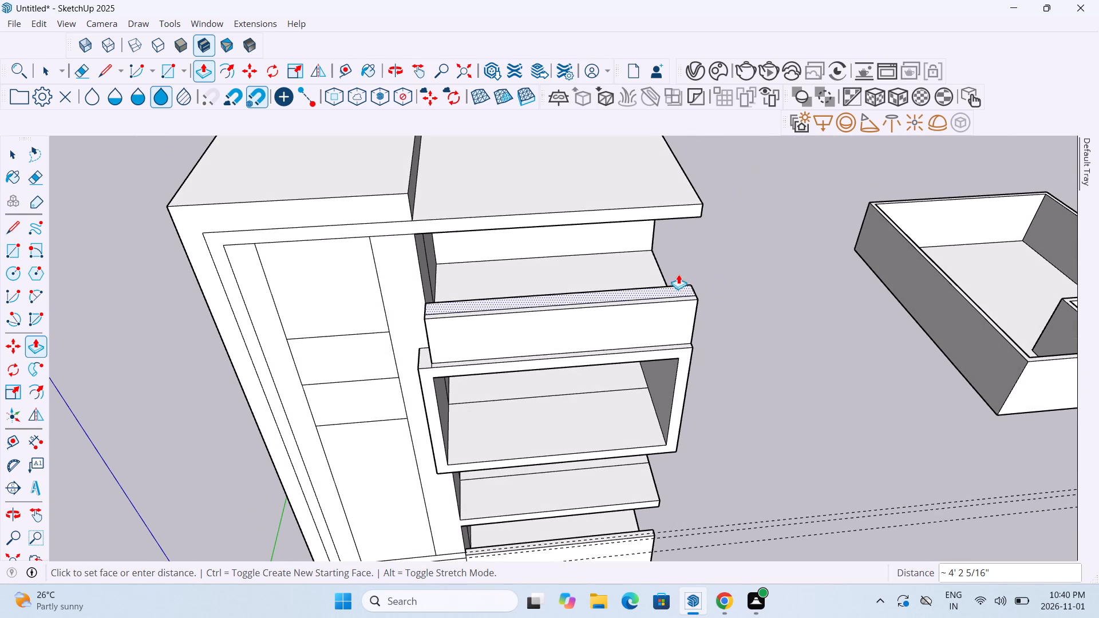
click(640, 278)
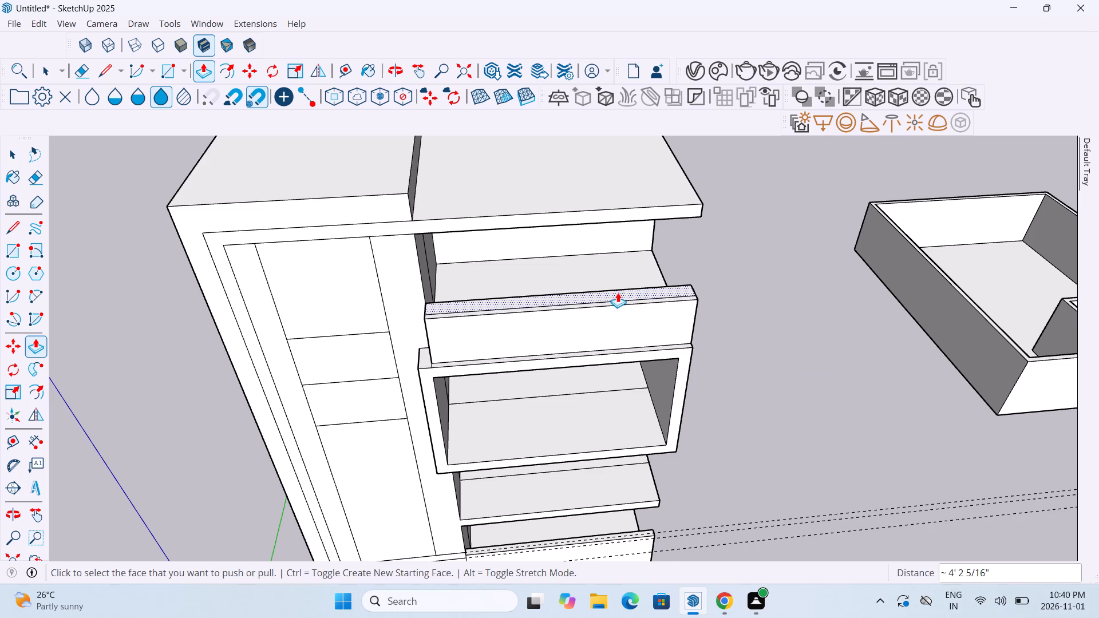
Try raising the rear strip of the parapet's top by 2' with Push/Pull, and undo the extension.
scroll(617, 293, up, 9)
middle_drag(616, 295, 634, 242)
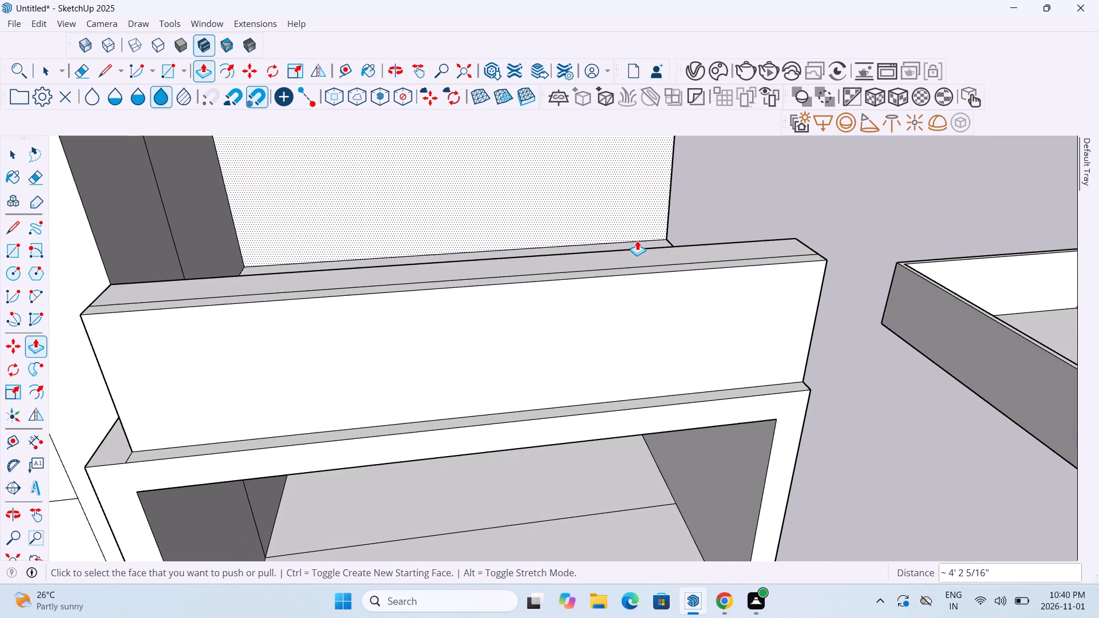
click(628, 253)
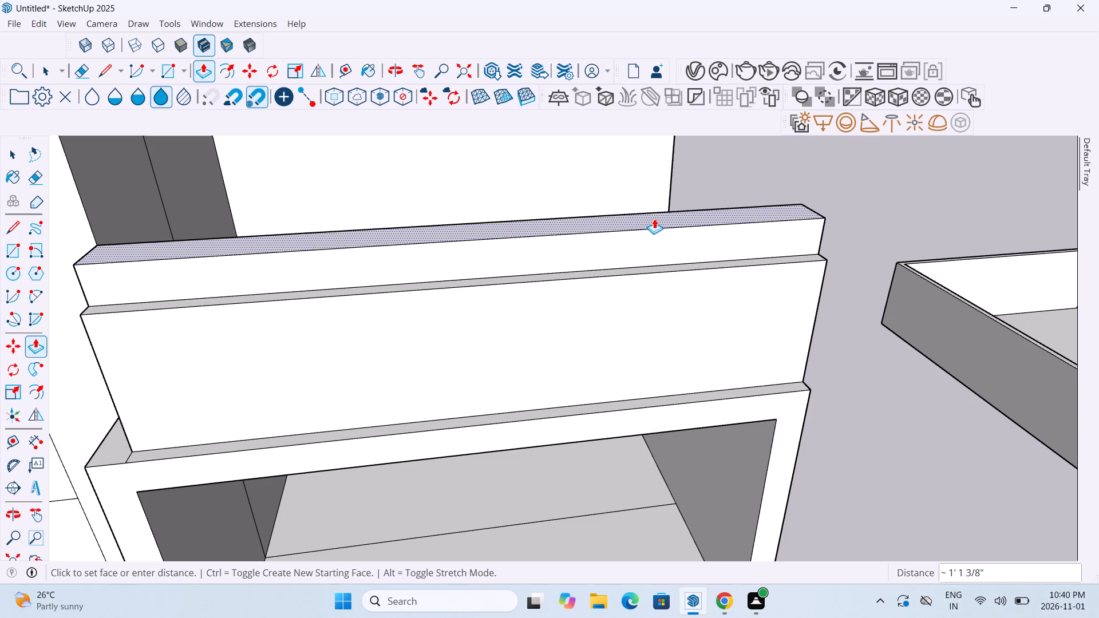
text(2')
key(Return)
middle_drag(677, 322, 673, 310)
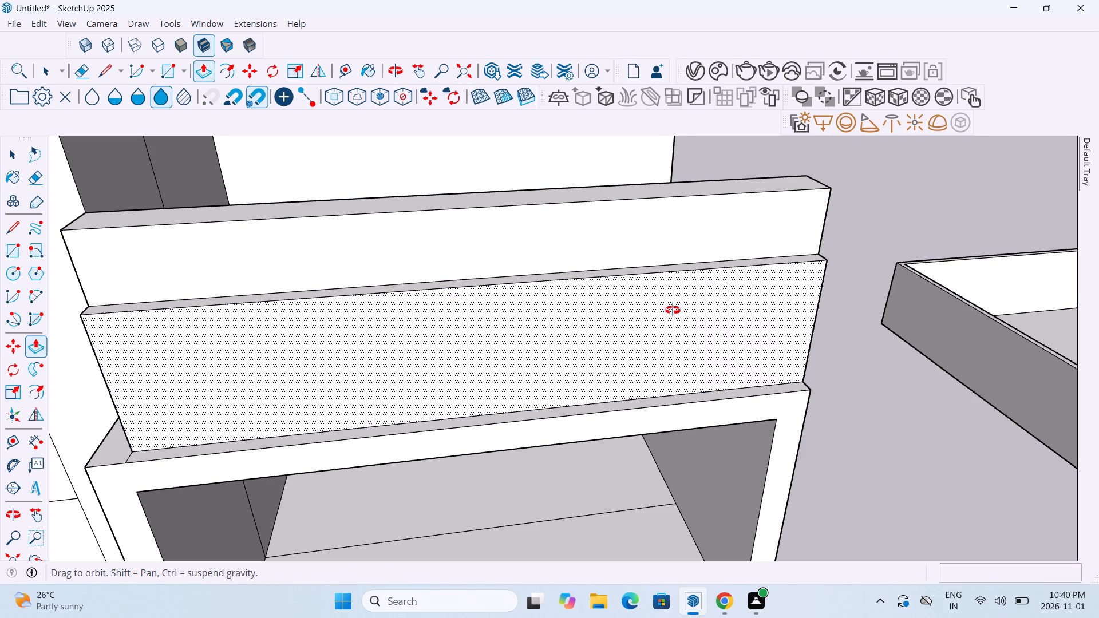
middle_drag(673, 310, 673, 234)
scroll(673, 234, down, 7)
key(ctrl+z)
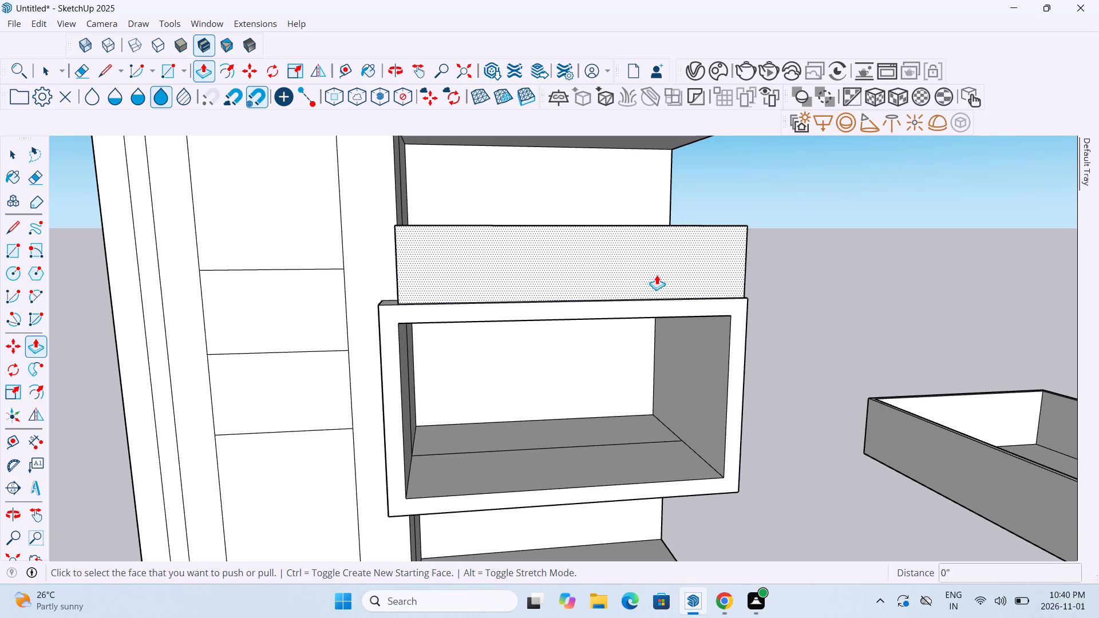
Raise the rear strip of the parapet's top by 1.5' with Push/Pull.
middle_drag(657, 278, 662, 407)
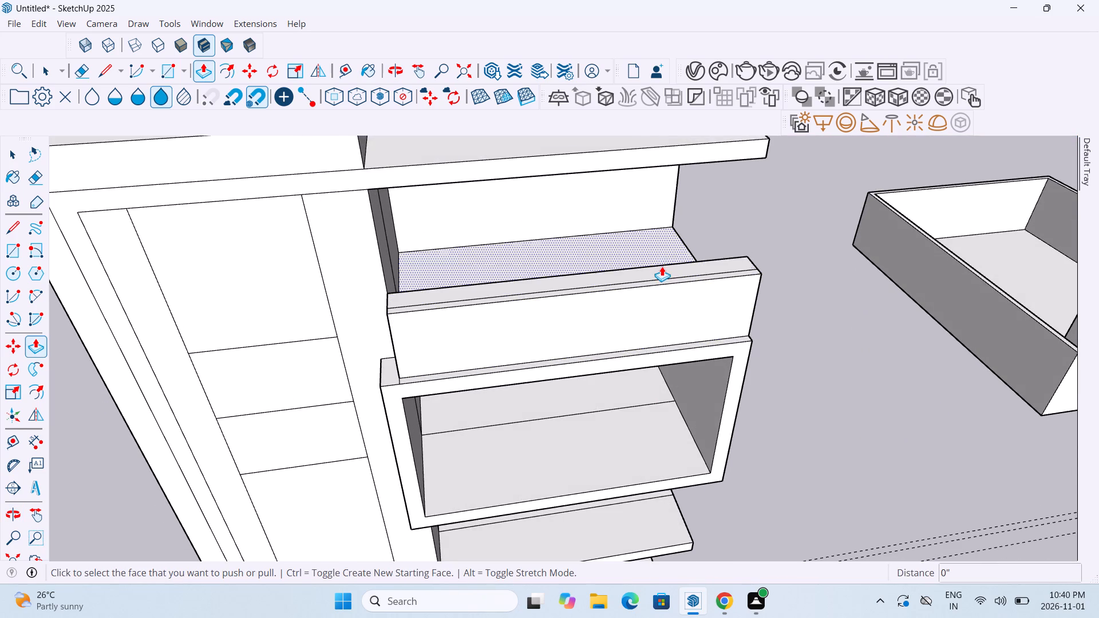
click(662, 266)
text(1.5')
key(Return)
Push/Pull the front face of the raised rear strip forward 6" over the top of the front strip.
middle_drag(686, 316, 647, 243)
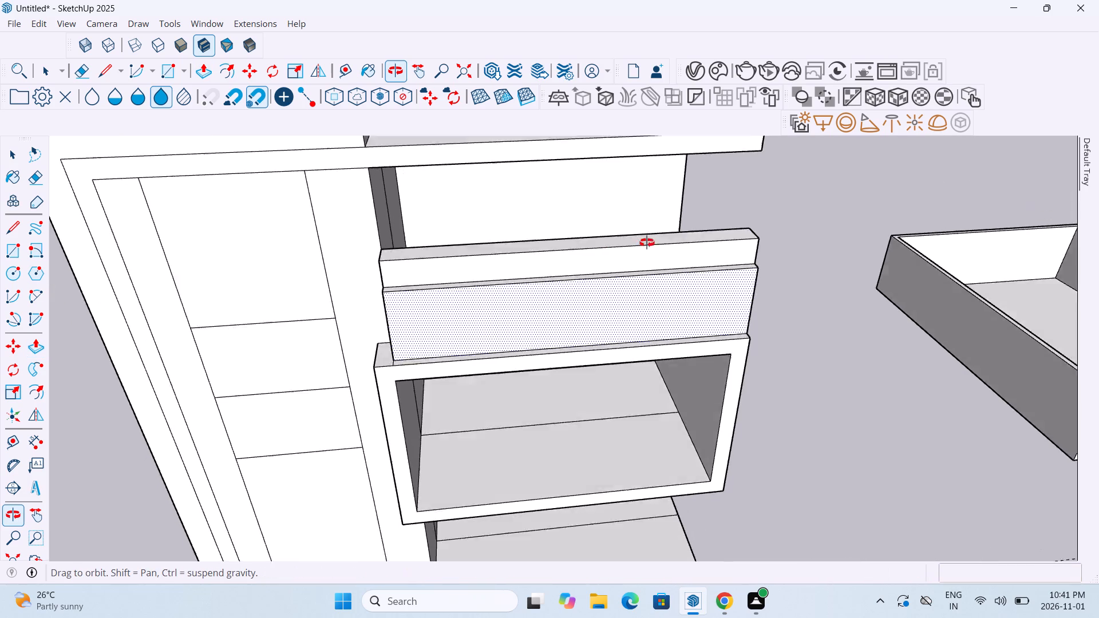
middle_drag(647, 243, 634, 205)
scroll(635, 204, down, 1)
click(619, 213)
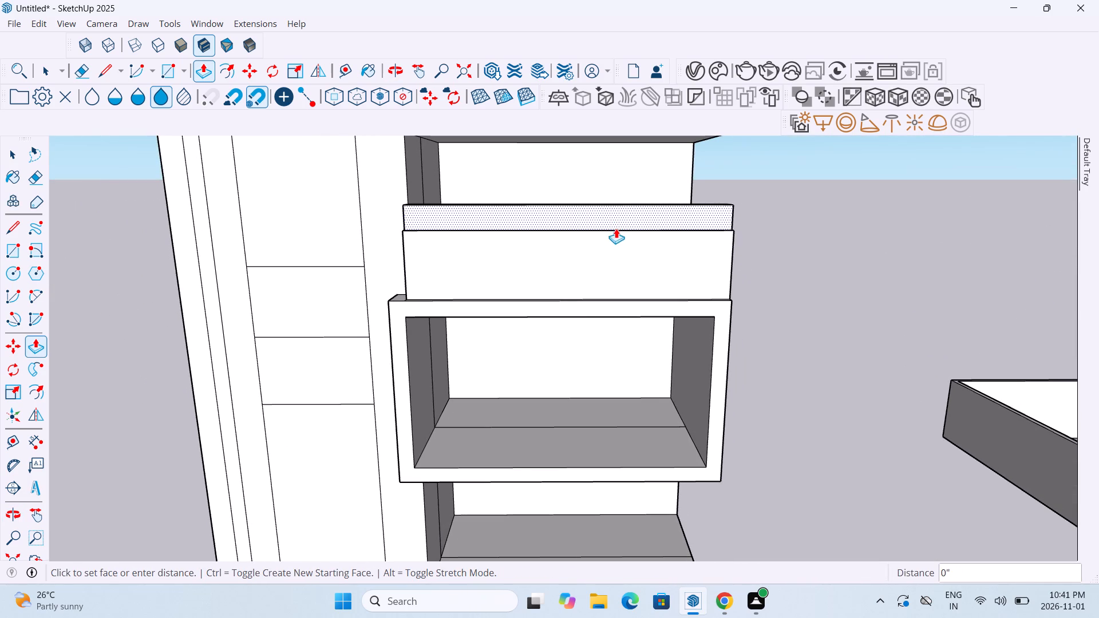
middle_drag(641, 257, 938, 283)
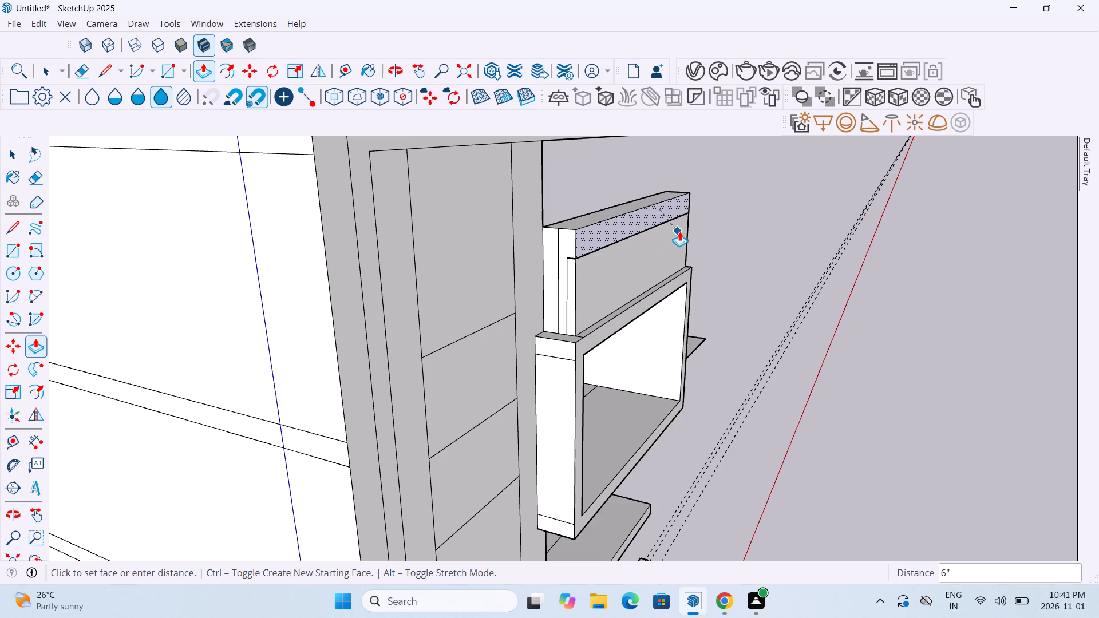
click(664, 245)
Push/Pull the upper band's front face a further 3" forward to overhang the parapet below.
click(614, 219)
text(3")
key(Return)
Extend the overhang of the parapet's upper band another 4" forward with Push/Pull.
middle_drag(651, 383, 449, 346)
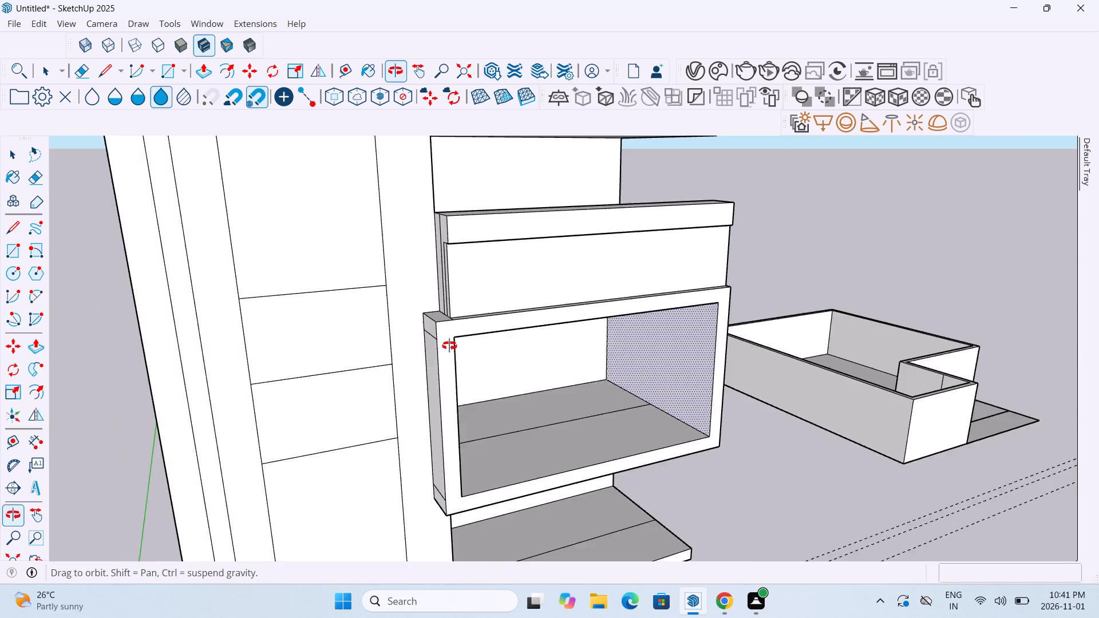
middle_drag(449, 346, 395, 320)
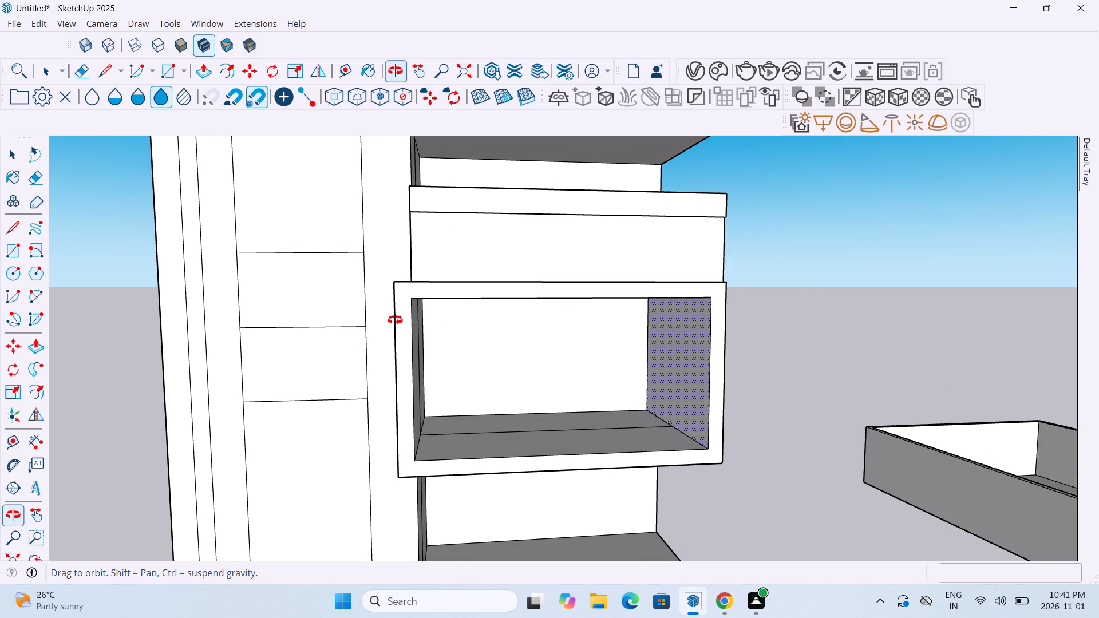
middle_drag(395, 320, 709, 370)
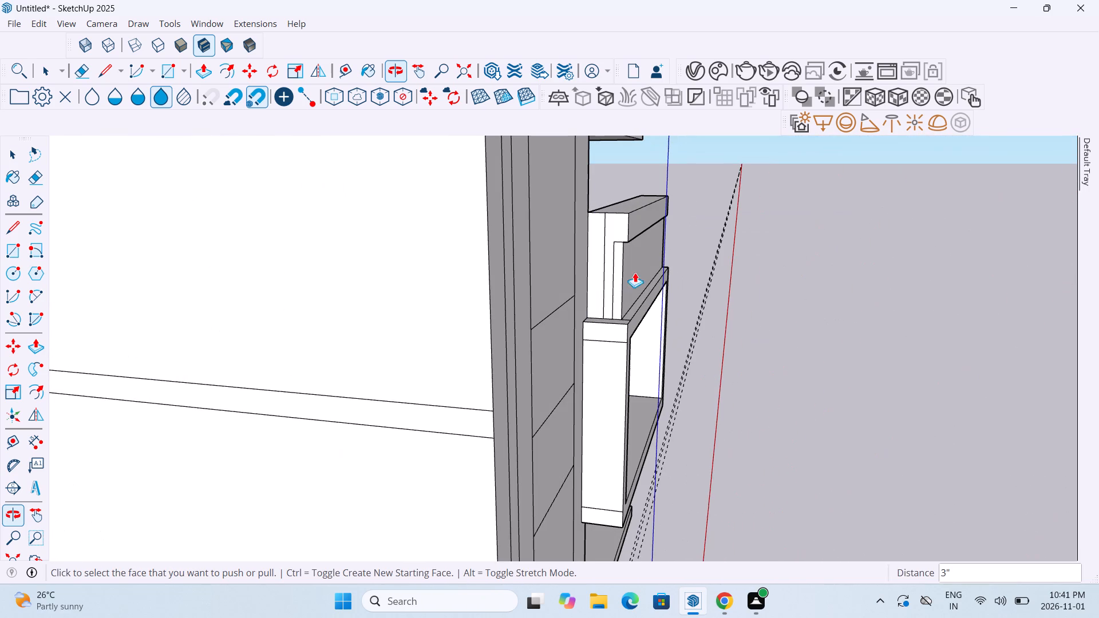
middle_drag(605, 262, 637, 286)
scroll(634, 261, up, 5)
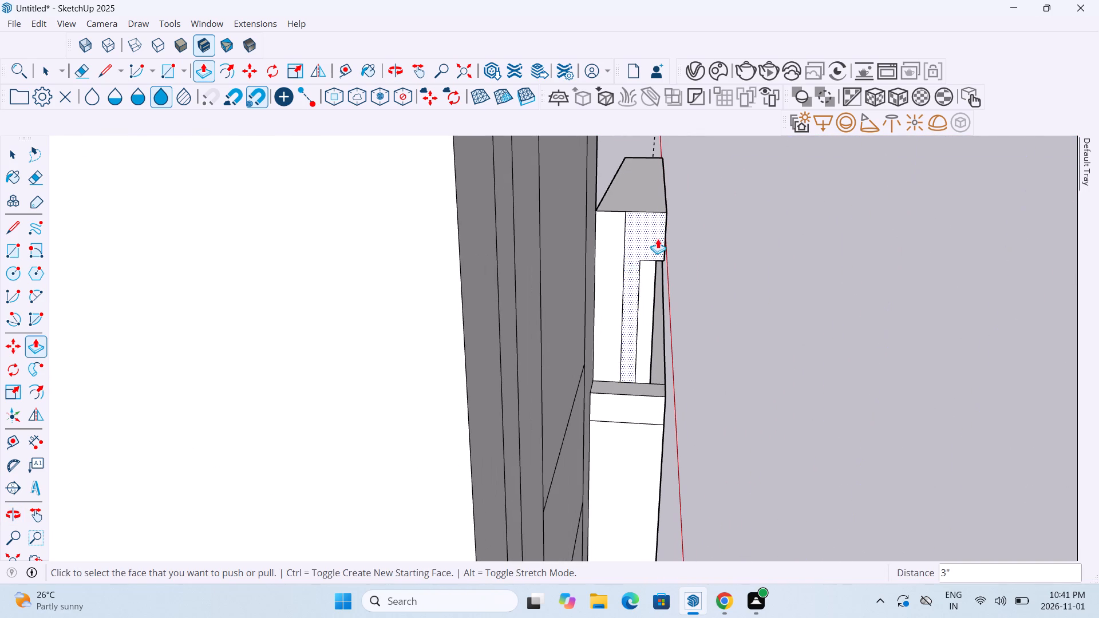
middle_drag(679, 231, 638, 259)
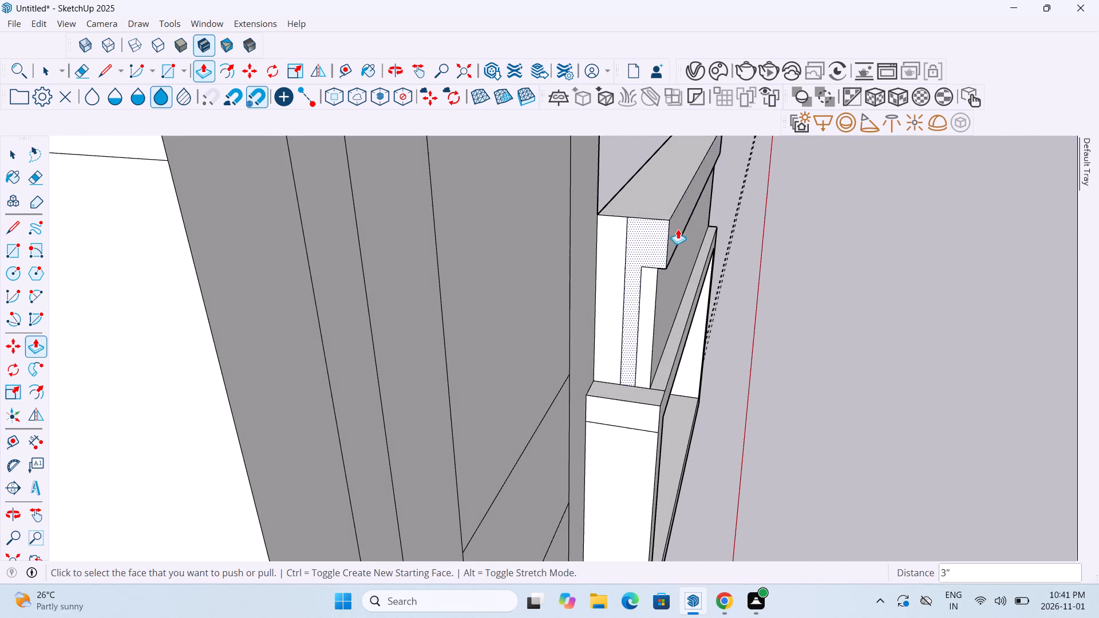
click(678, 228)
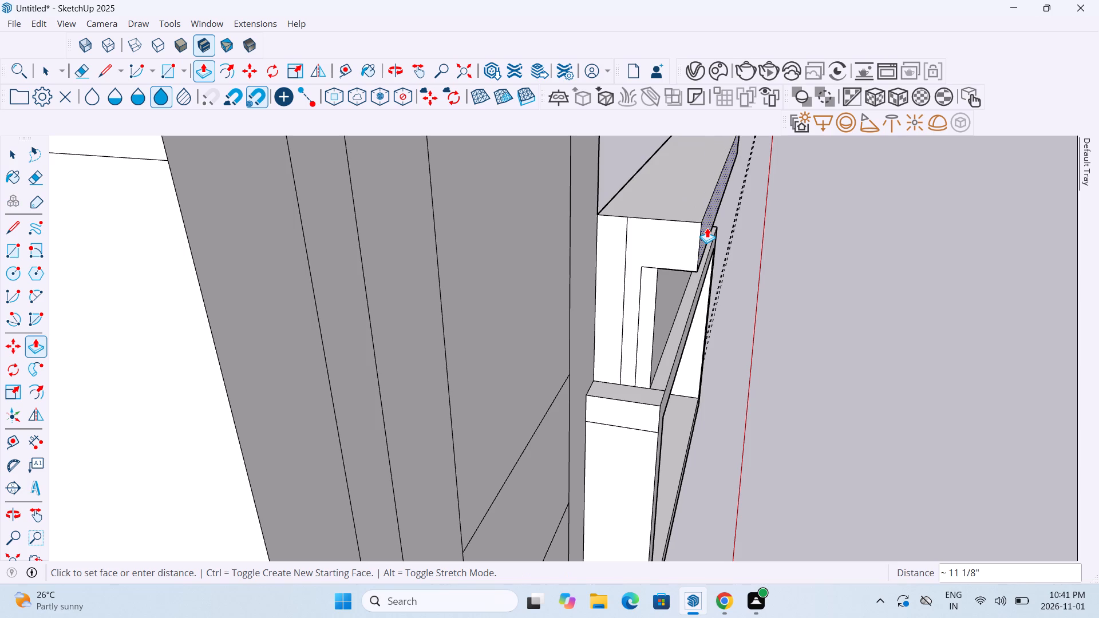
key(4)
key(shift+quotedbl)
key(Return)
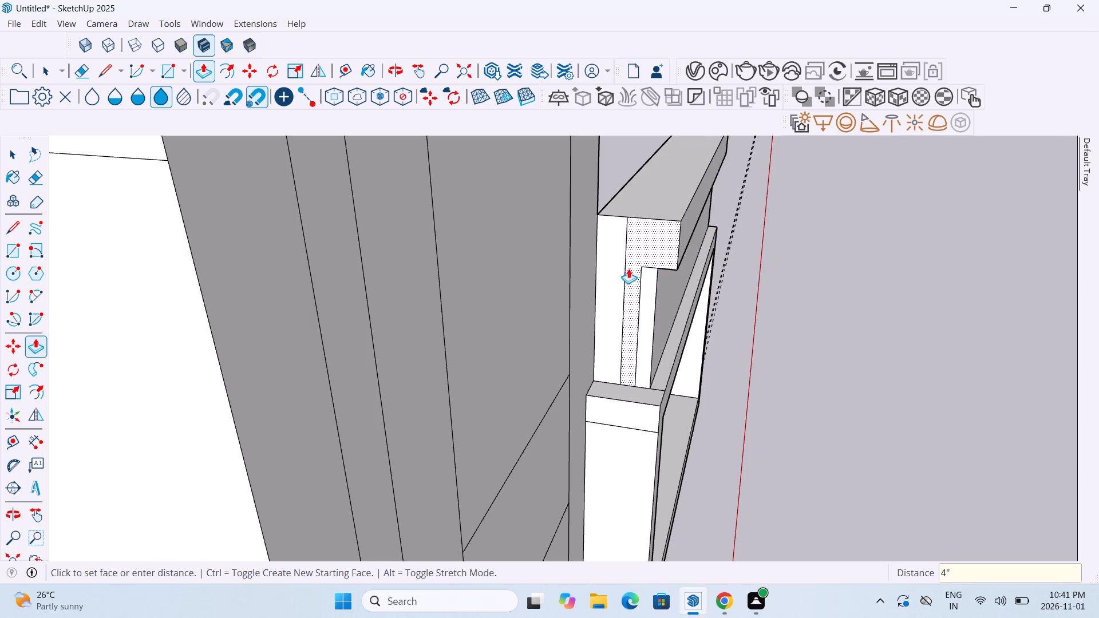
Draw a 1' 5" line across the parapet's end face, continuing the overhanging band's underside to the rear edge.
click(99, 68)
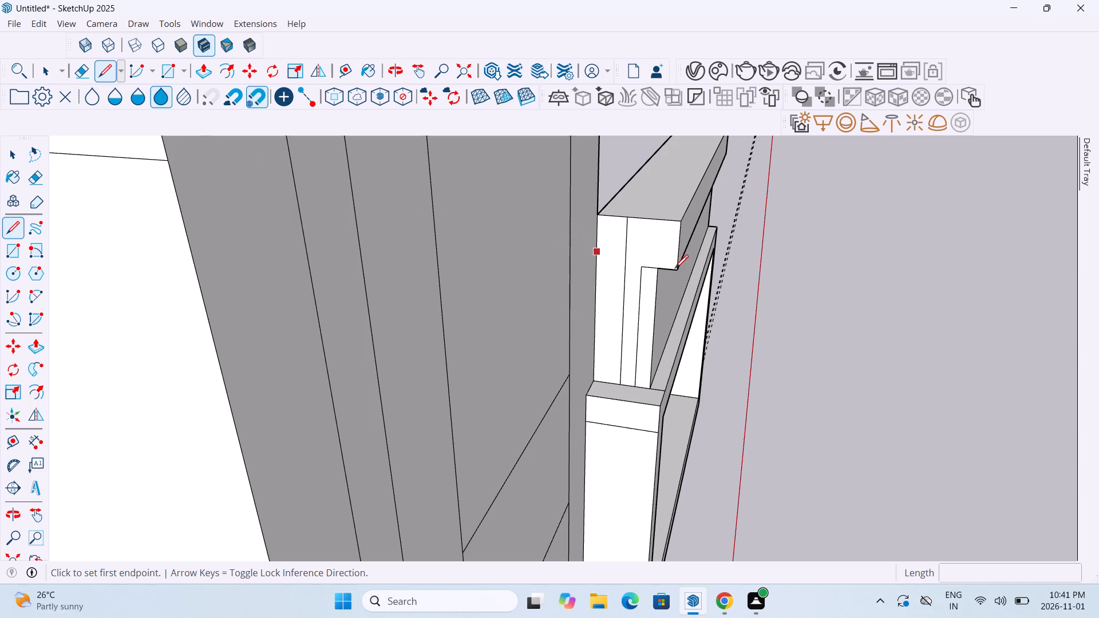
click(643, 271)
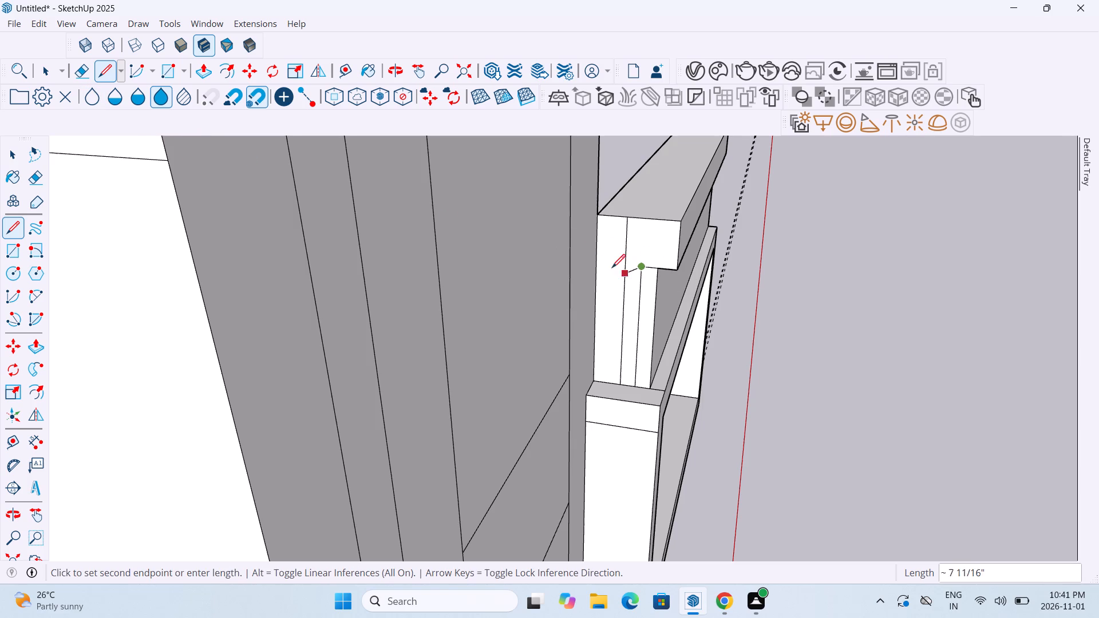
click(595, 262)
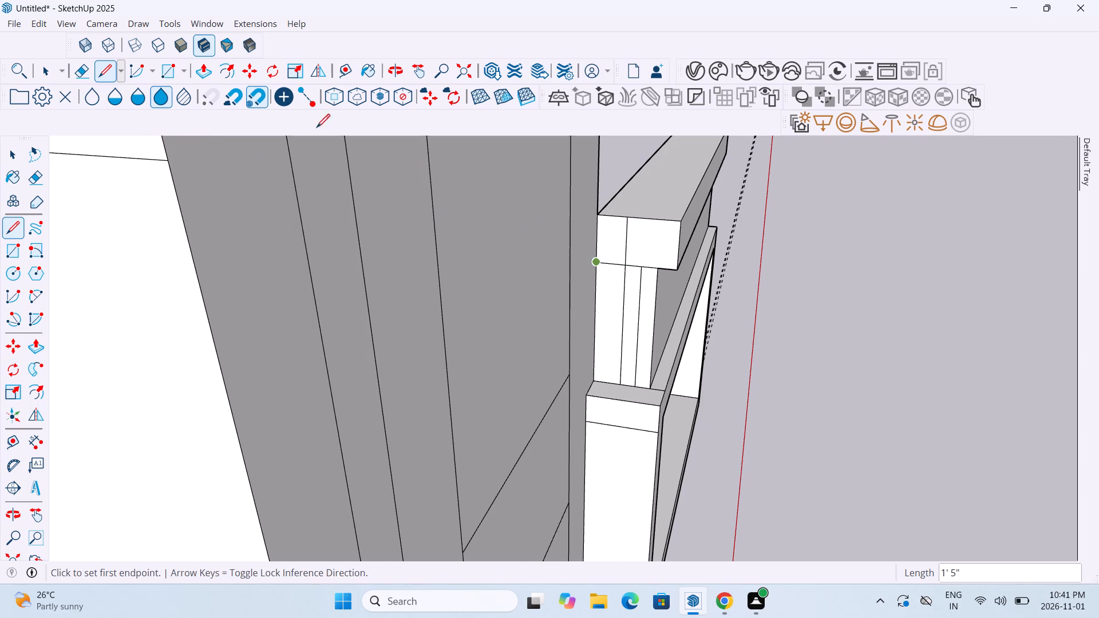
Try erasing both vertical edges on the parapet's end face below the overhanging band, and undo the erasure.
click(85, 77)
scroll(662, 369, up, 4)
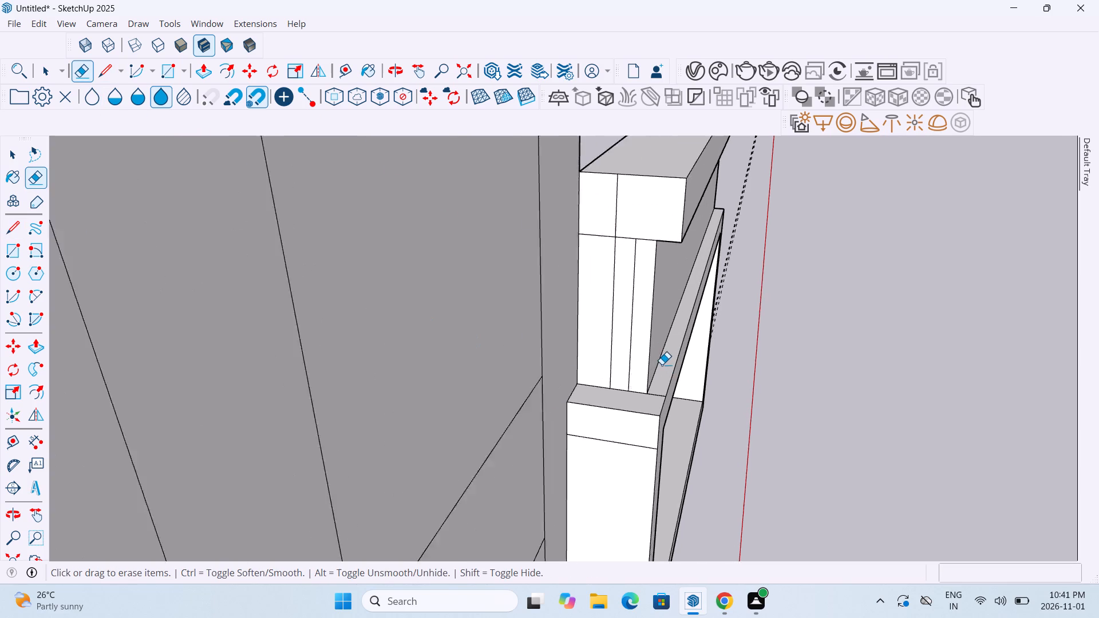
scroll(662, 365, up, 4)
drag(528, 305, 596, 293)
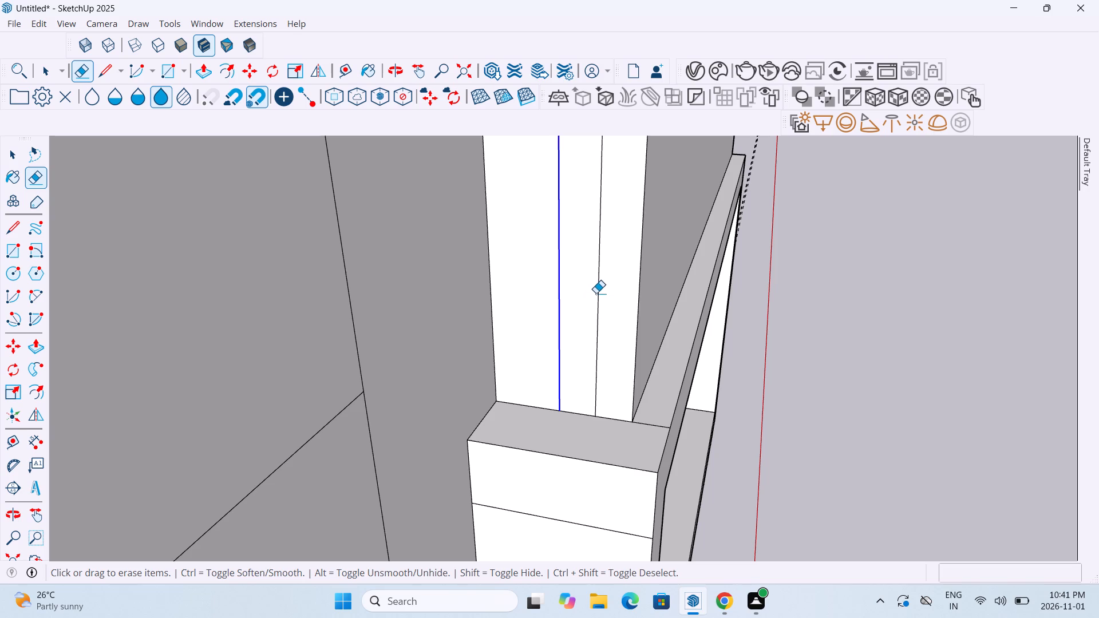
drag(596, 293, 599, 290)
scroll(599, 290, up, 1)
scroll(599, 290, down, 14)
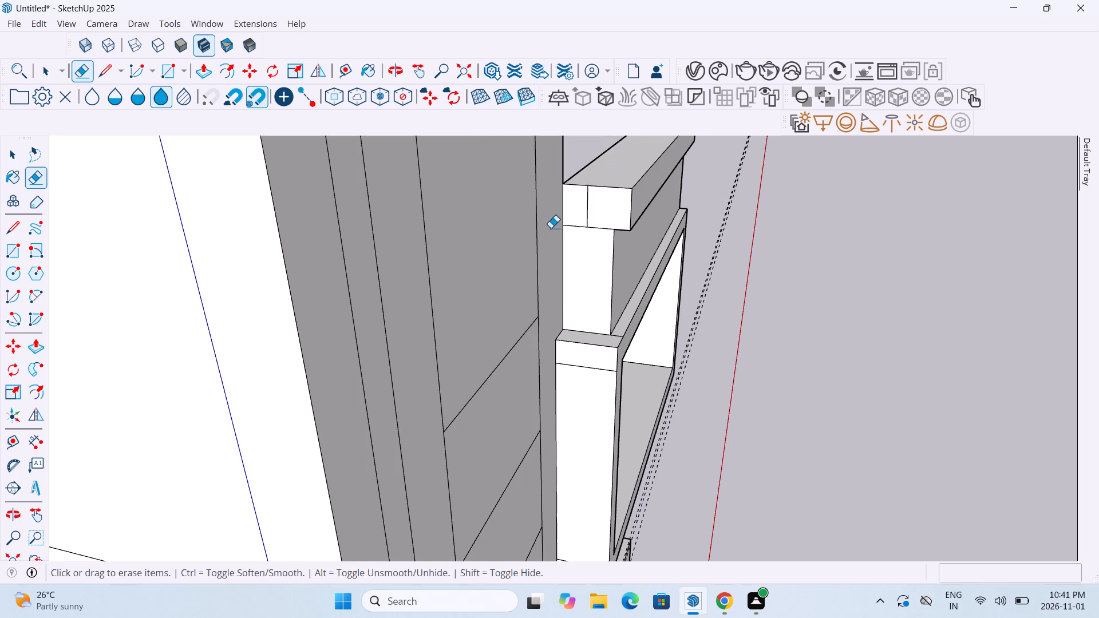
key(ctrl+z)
Erase the rear vertical dividing edge on the parapet's end face, both below and within the overhanging band.
scroll(603, 302, up, 6)
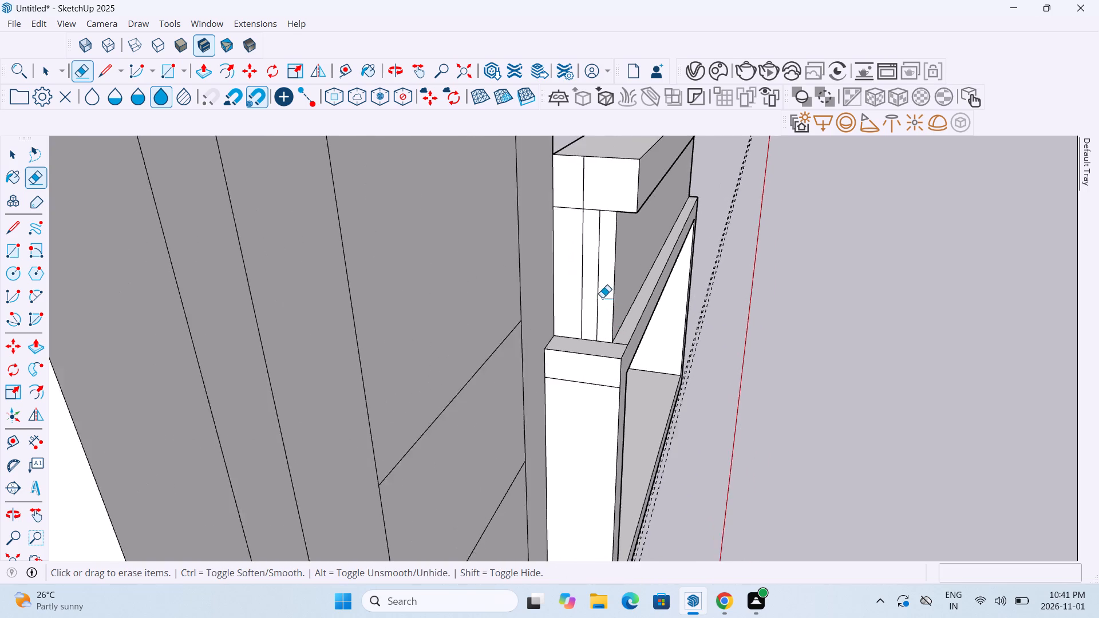
drag(556, 299, 572, 284)
scroll(572, 284, down, 6)
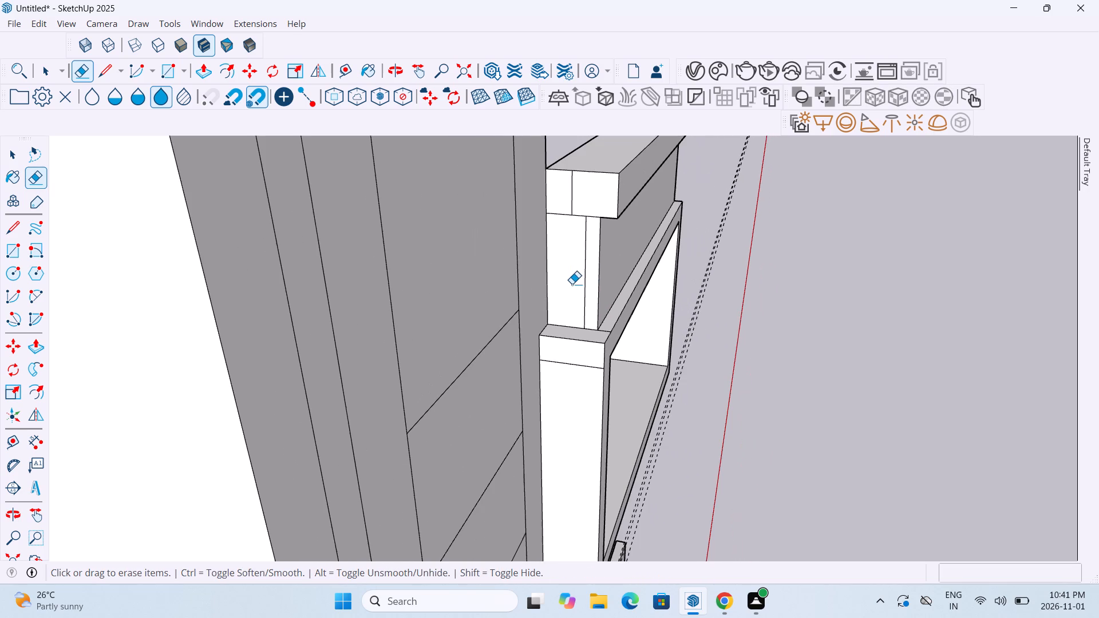
scroll(564, 221, up, 4)
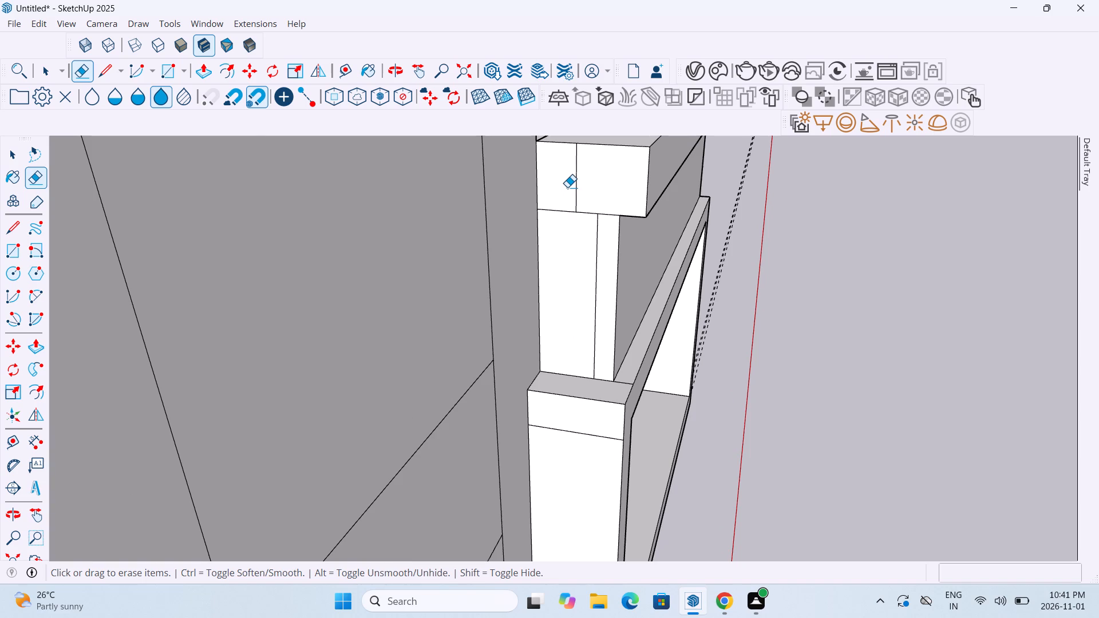
drag(562, 191, 581, 180)
scroll(581, 180, down, 11)
Examine the overhanging parapet and the projecting box frame from the front, the far side and above.
middle_drag(774, 266, 715, 347)
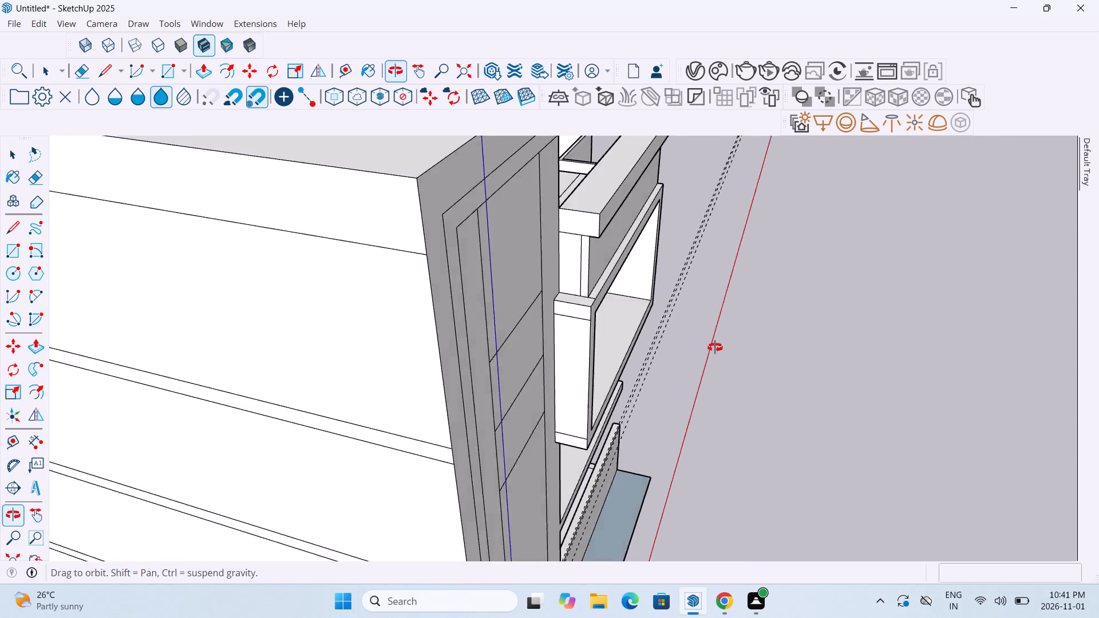
middle_drag(715, 347, 487, 320)
middle_drag(900, 316, 752, 332)
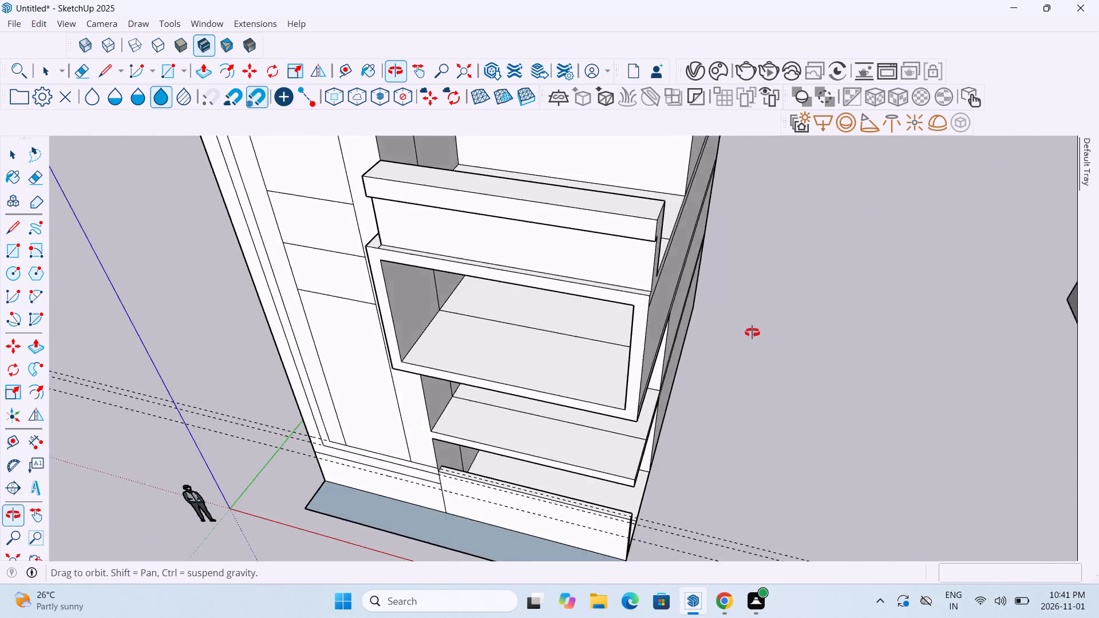
middle_drag(752, 332, 622, 339)
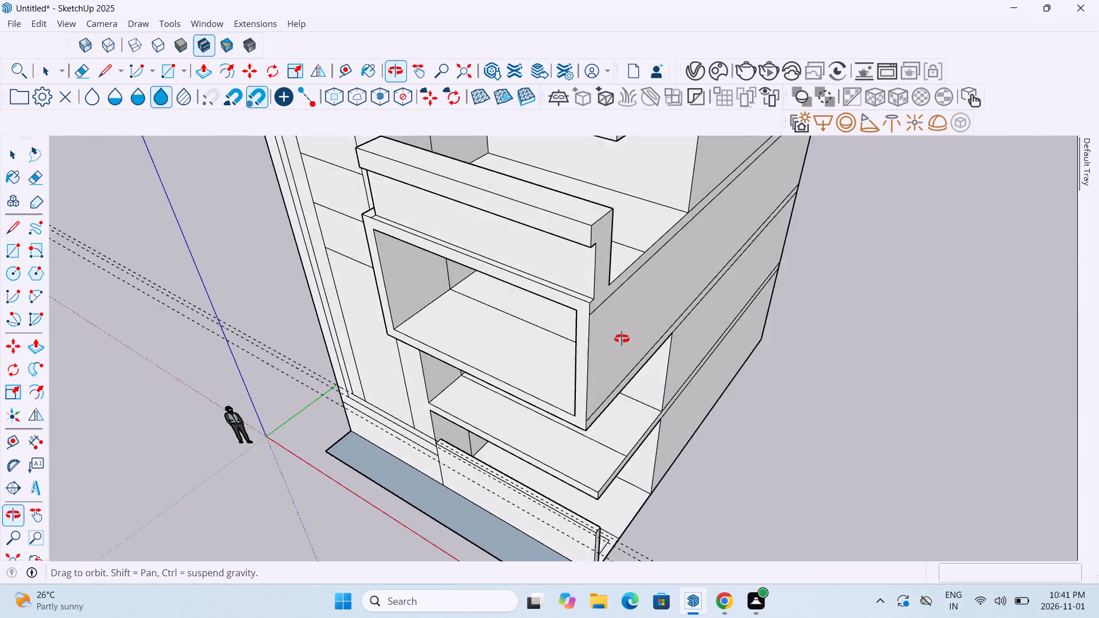
middle_drag(622, 339, 564, 418)
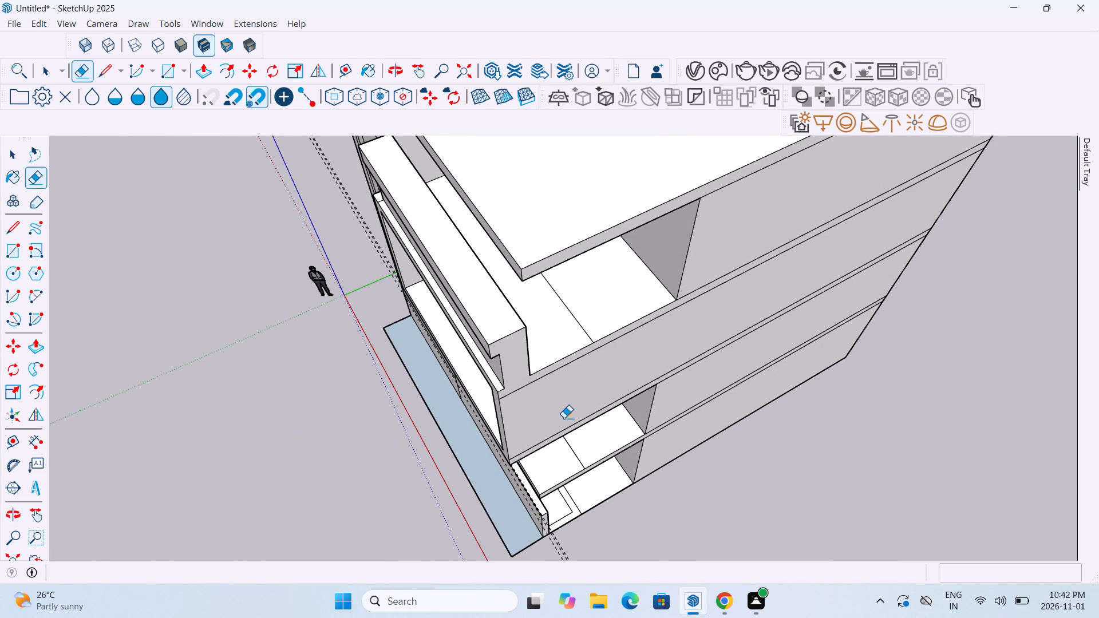
middle_drag(521, 406, 725, 446)
scroll(725, 446, down, 1)
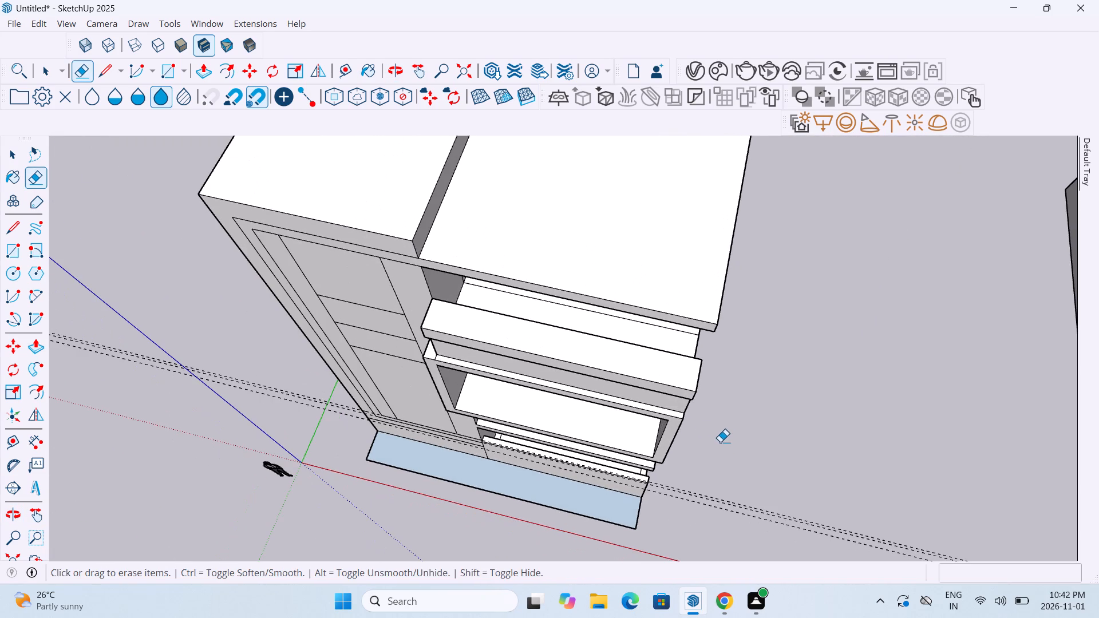
middle_drag(661, 426, 658, 424)
middle_drag(658, 424, 692, 302)
middle_drag(722, 320, 716, 270)
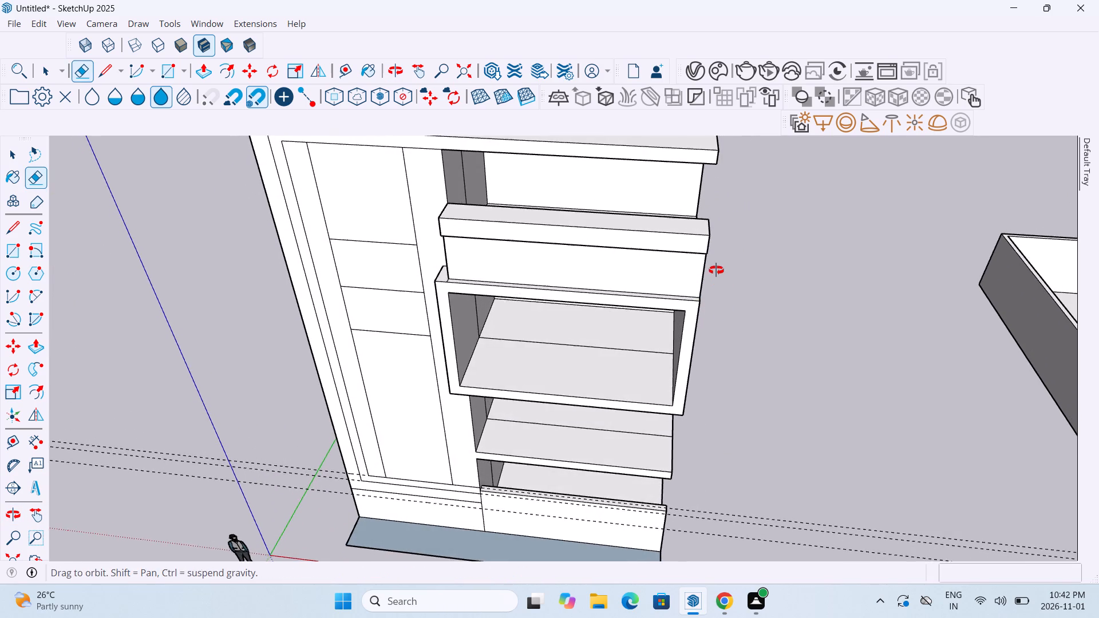
middle_drag(716, 270, 716, 248)
Draw a 1' 11" line across the parapet's opposite end face, from the overhang's inner corner to the rear edge.
scroll(706, 180, up, 6)
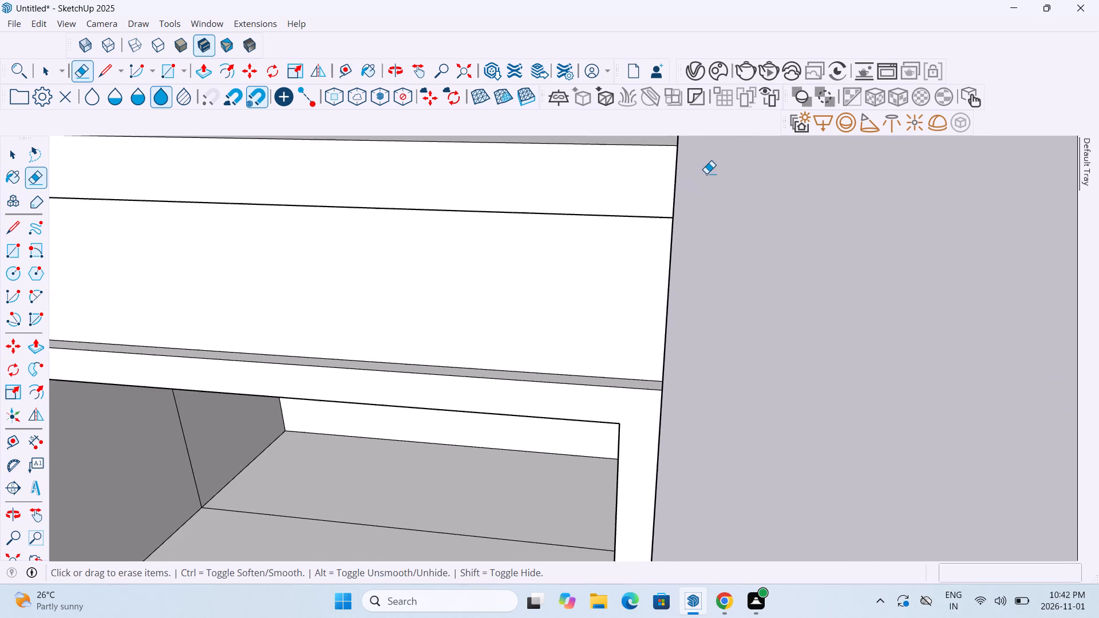
scroll(706, 179, up, 1)
scroll(706, 179, down, 3)
middle_drag(706, 179, 699, 205)
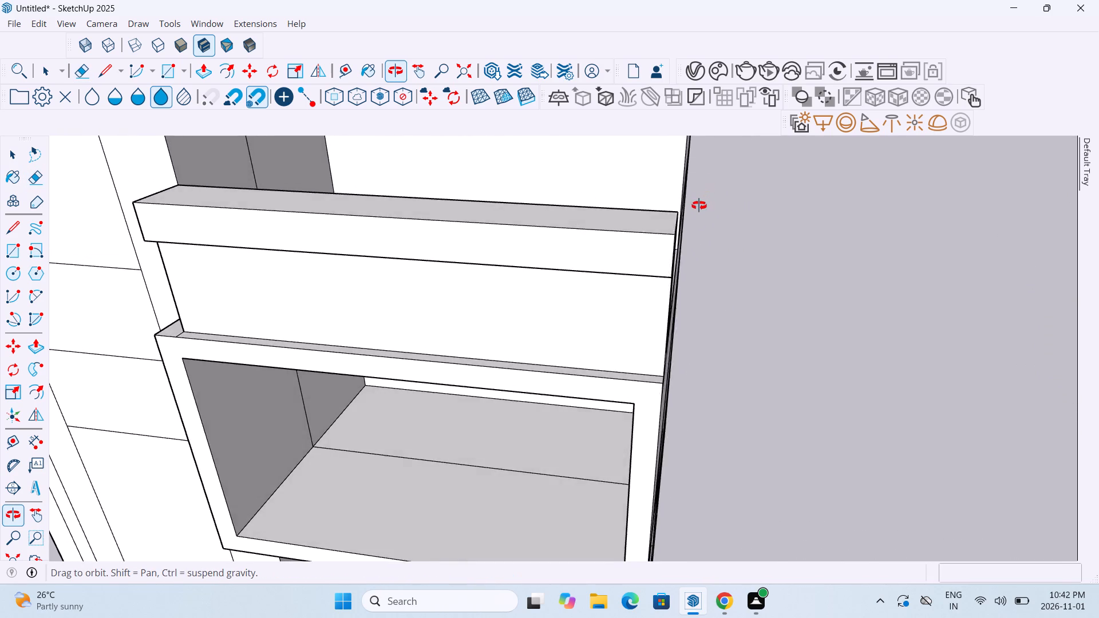
middle_drag(699, 205, 638, 213)
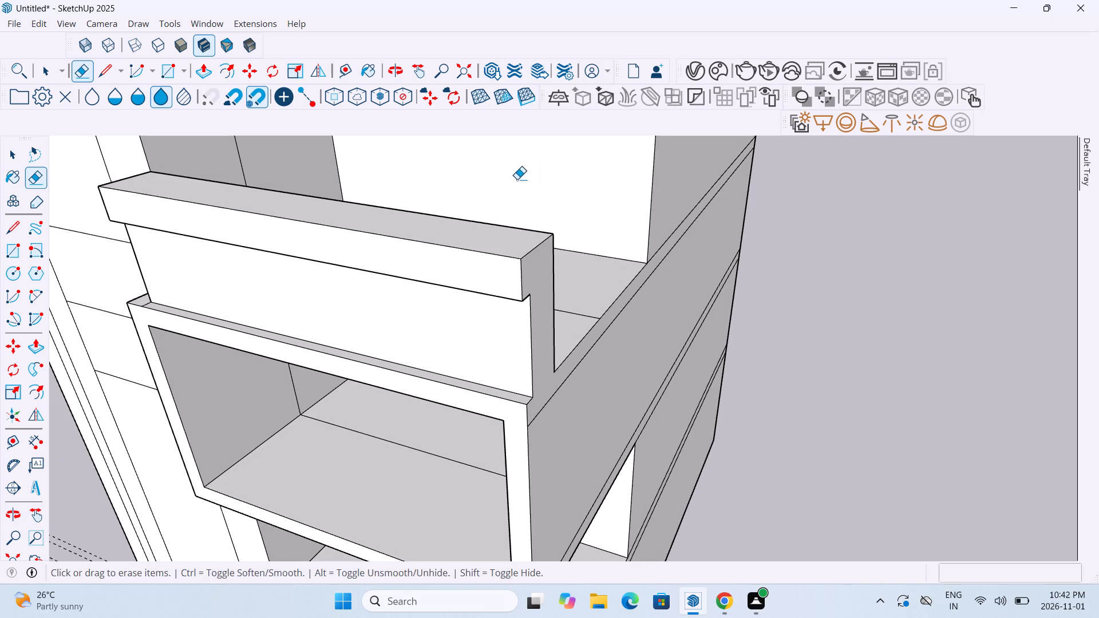
middle_drag(568, 300, 509, 304)
scroll(509, 304, up, 4)
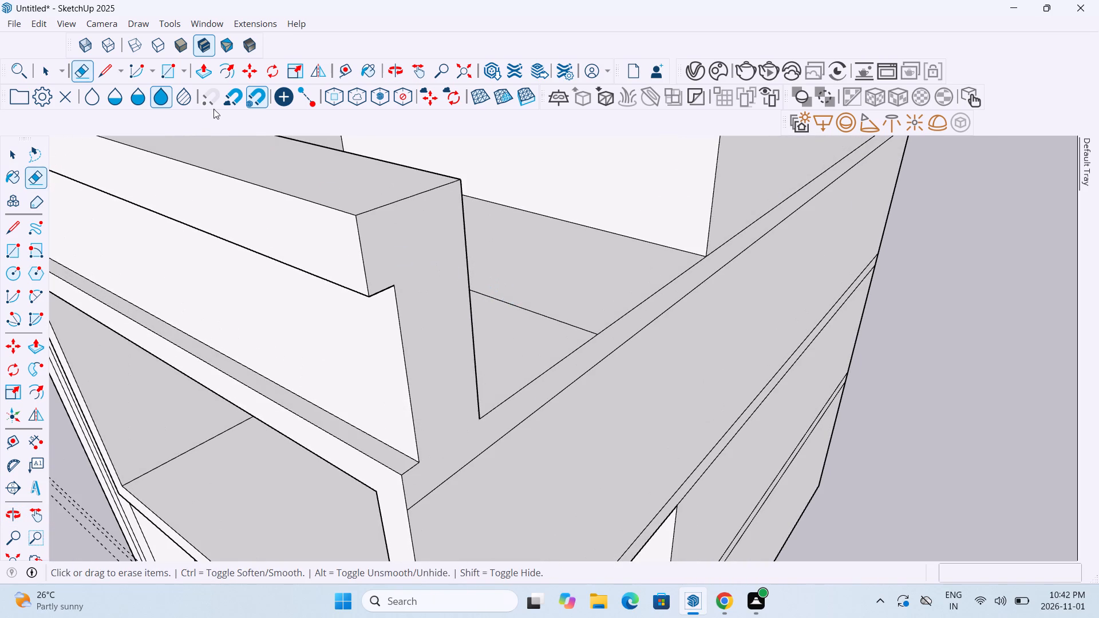
click(105, 79)
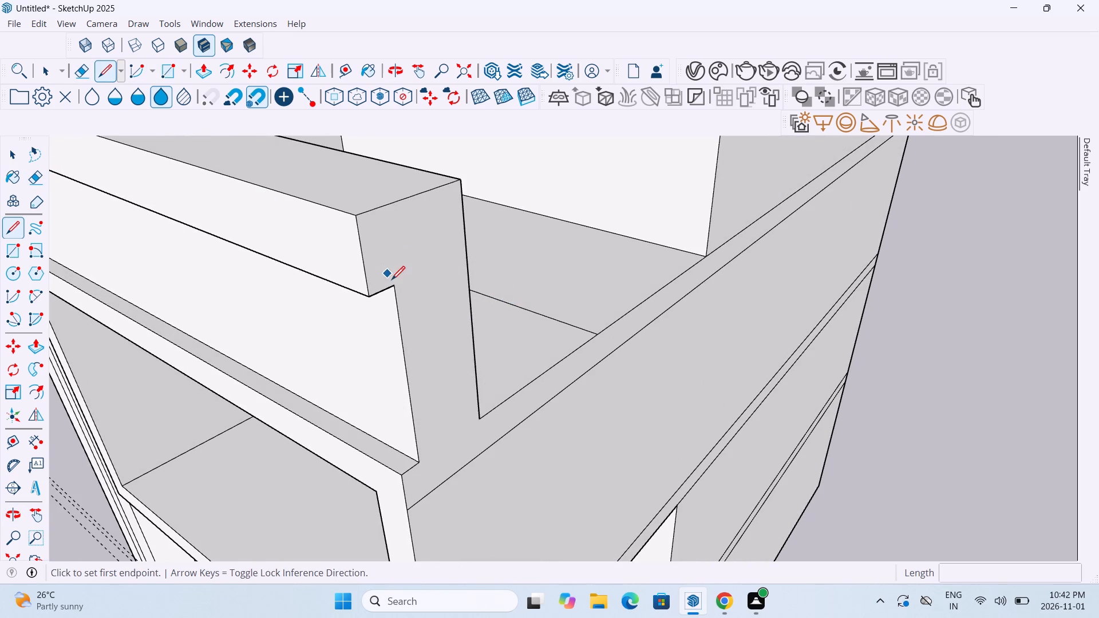
click(394, 286)
click(467, 258)
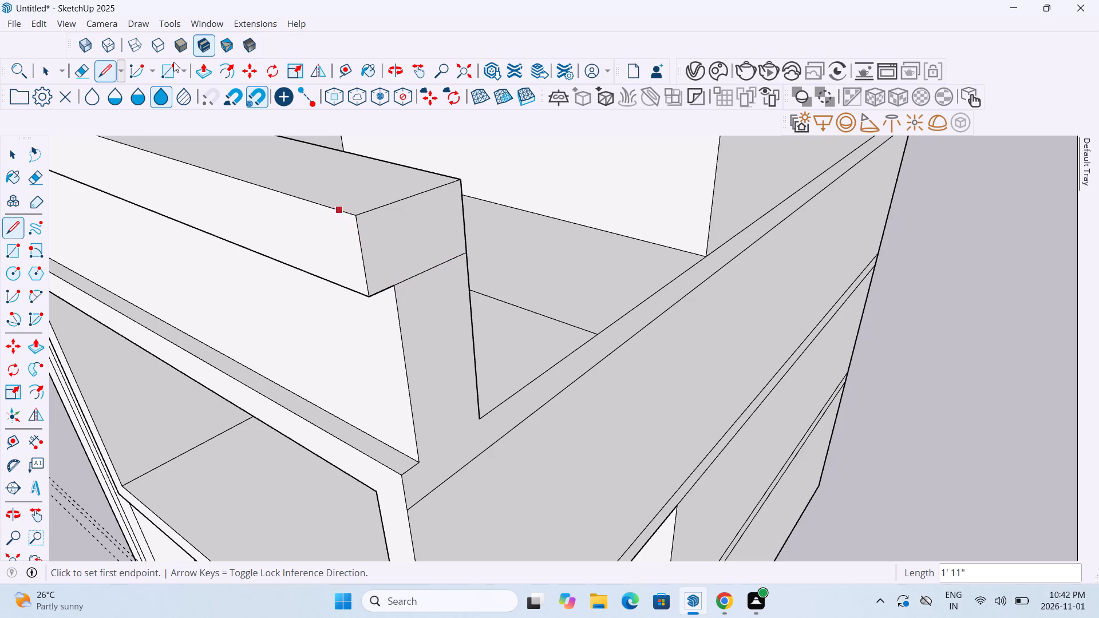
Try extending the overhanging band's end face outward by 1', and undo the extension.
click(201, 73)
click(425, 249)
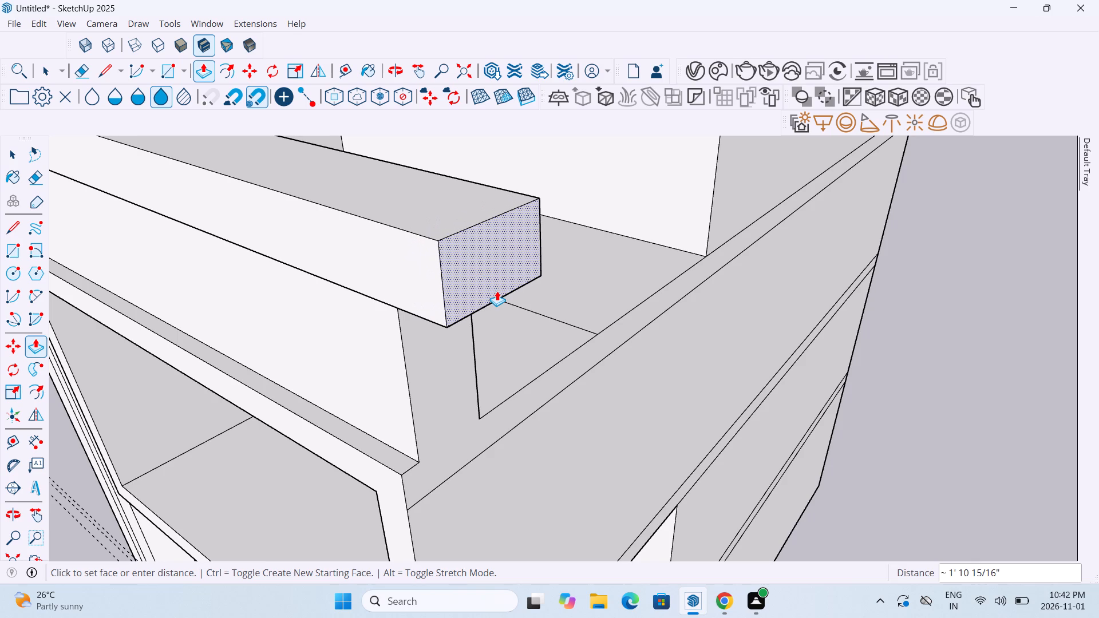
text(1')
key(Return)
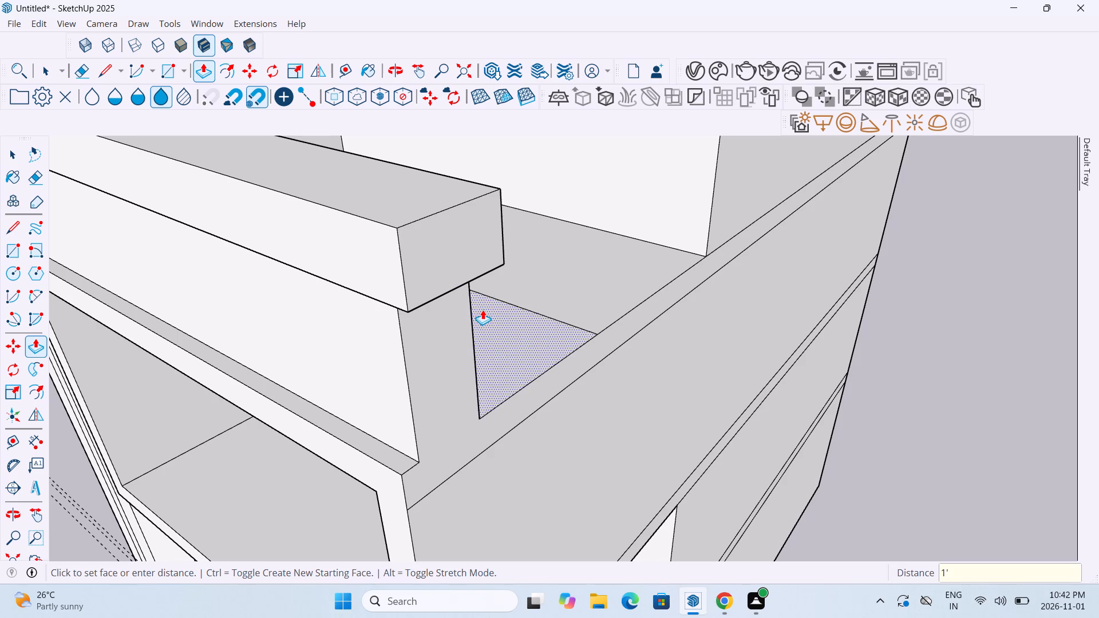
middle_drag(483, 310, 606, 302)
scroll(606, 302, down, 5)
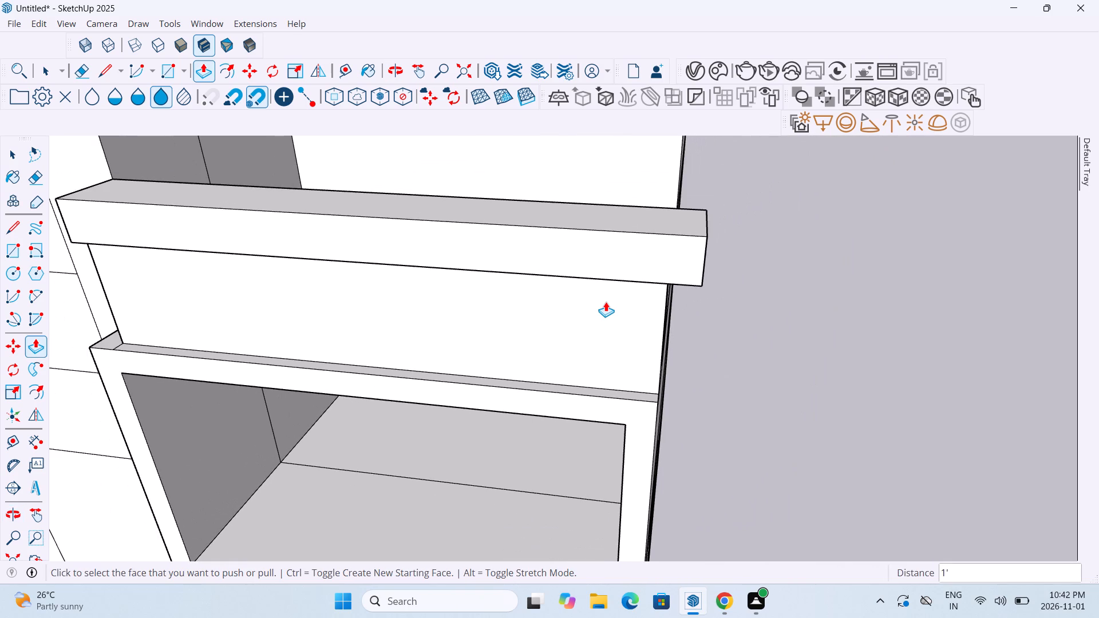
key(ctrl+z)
Extend the overhanging band's end face outward by 1.5' beyond the parapet's end.
middle_drag(694, 261, 575, 273)
scroll(585, 277, up, 4)
click(568, 259)
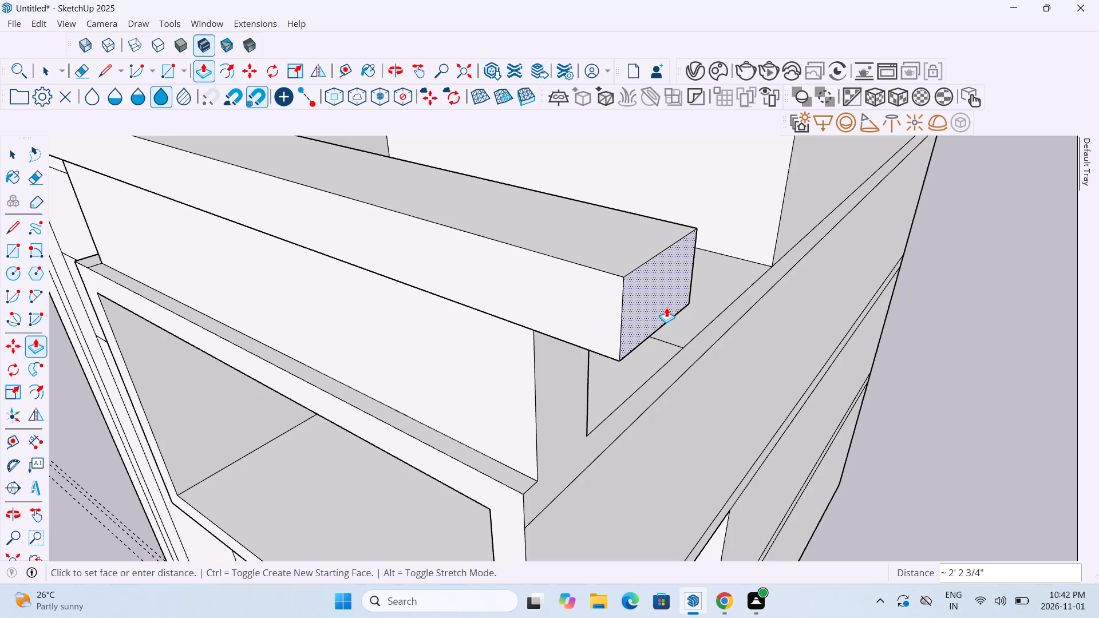
text(1.5')
key(Return)
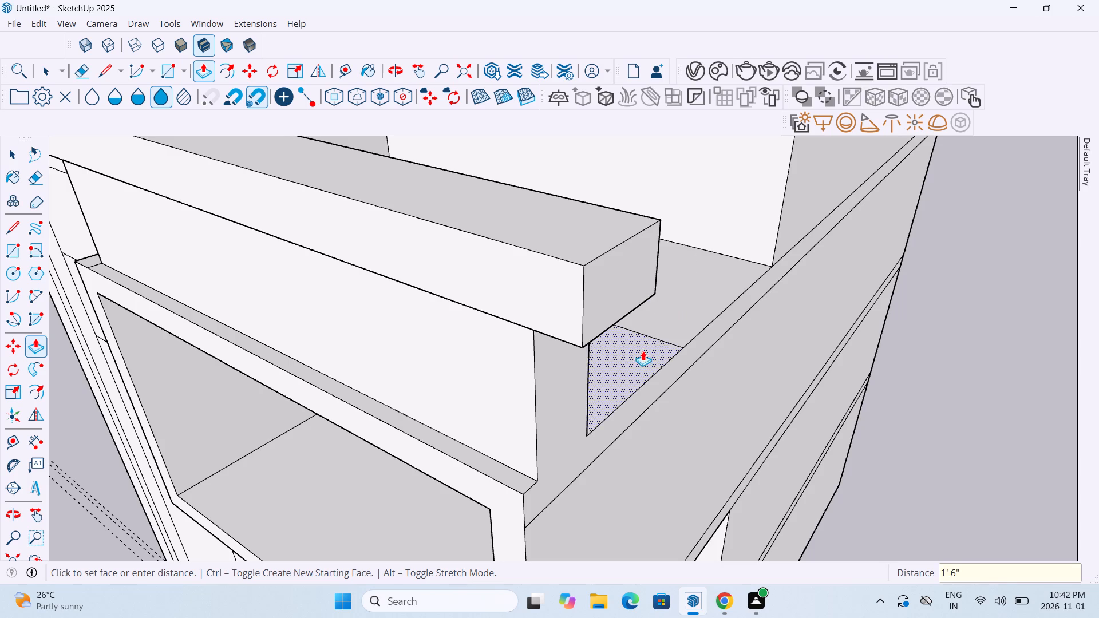
Extrude the underside of the band's projecting end down by about 5' 2 5/16" to form a vertical leg.
middle_drag(643, 351, 750, 275)
scroll(750, 275, down, 6)
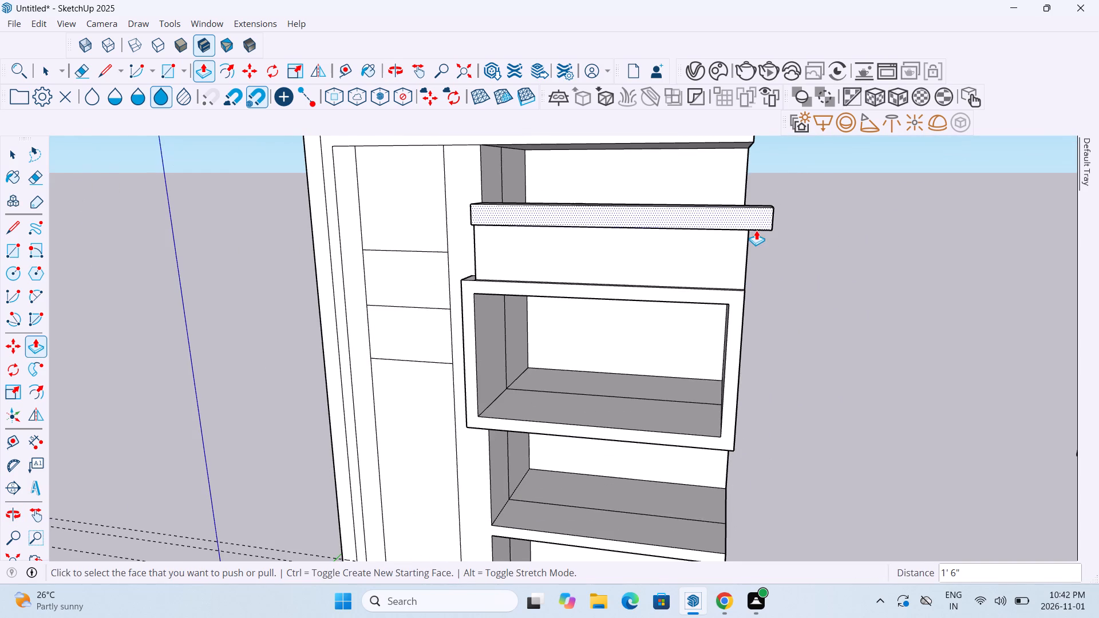
middle_drag(785, 276, 660, 262)
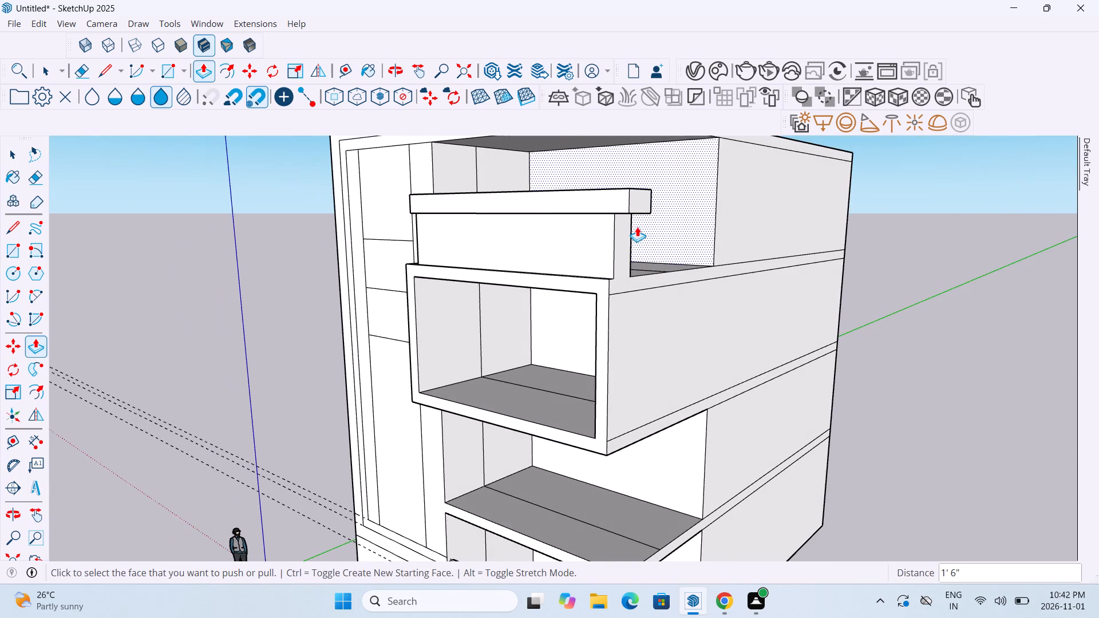
scroll(630, 222, up, 5)
middle_drag(648, 288, 645, 303)
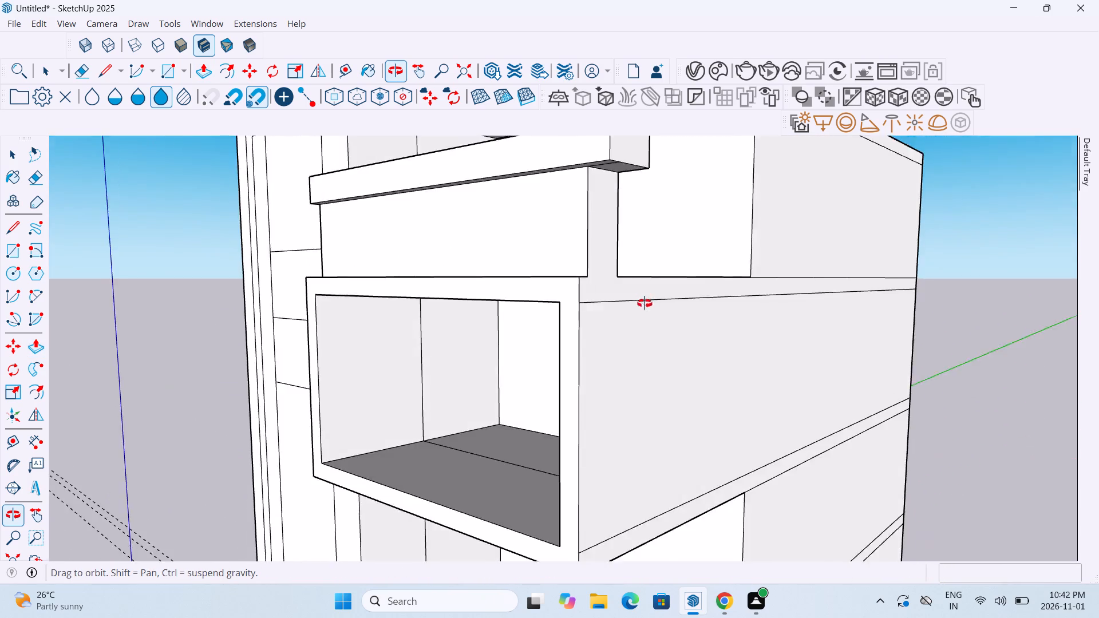
middle_drag(645, 303, 646, 306)
scroll(630, 197, up, 9)
middle_drag(659, 390, 646, 299)
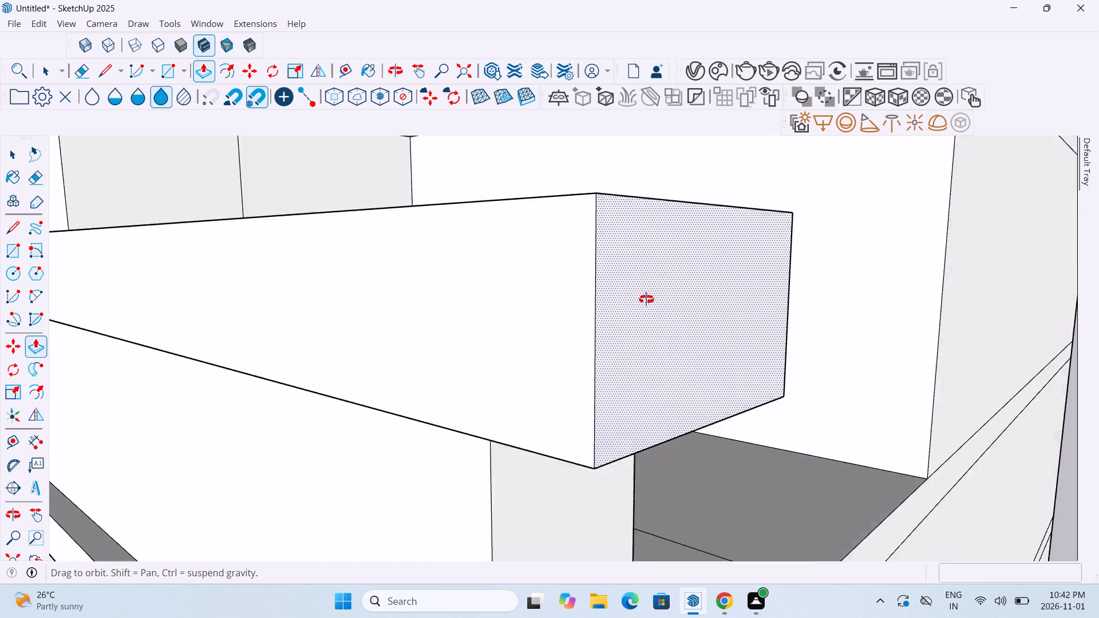
middle_drag(646, 299, 663, 232)
middle_drag(635, 369, 624, 270)
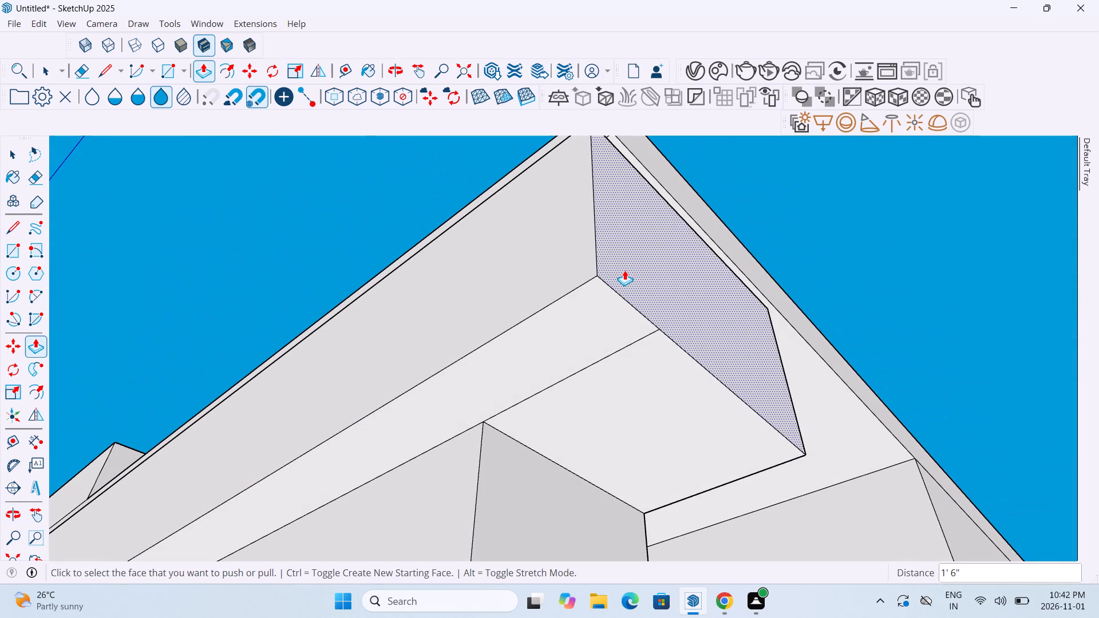
click(621, 399)
scroll(621, 399, down, 15)
scroll(621, 399, down, 15)
scroll(621, 399, down, 7)
middle_drag(623, 478, 717, 476)
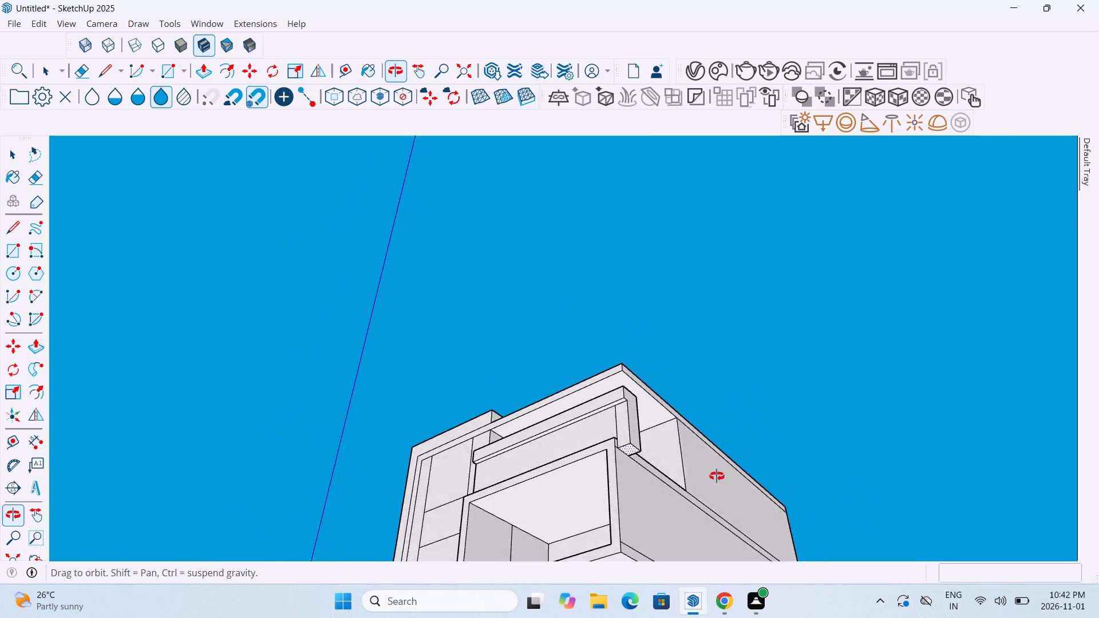
middle_drag(717, 476, 763, 477)
scroll(763, 477, down, 7)
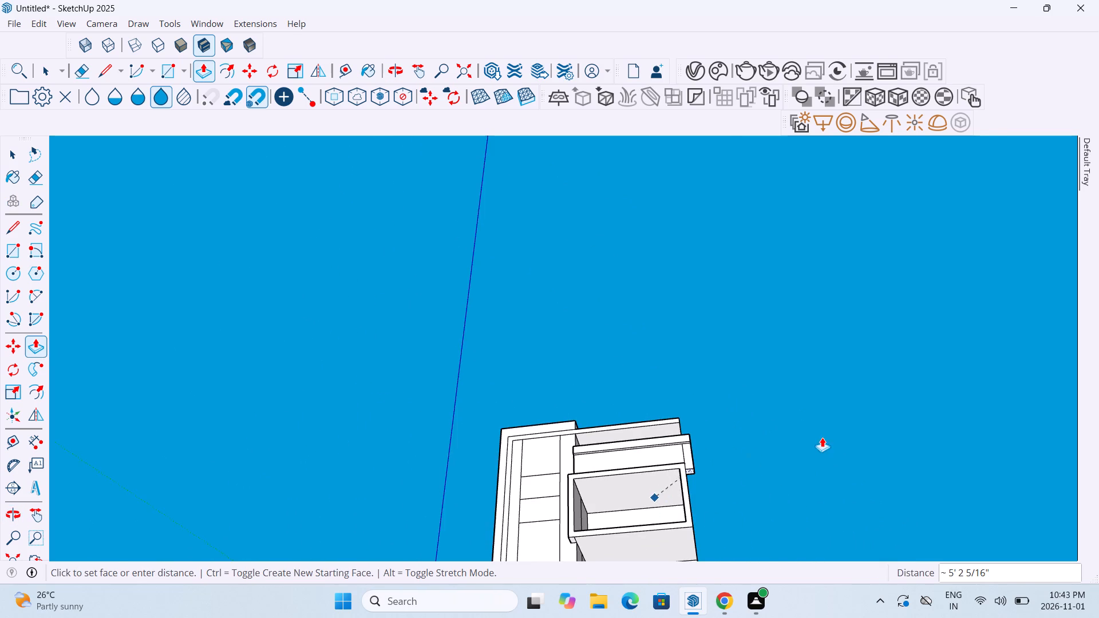
scroll(744, 509, down, 13)
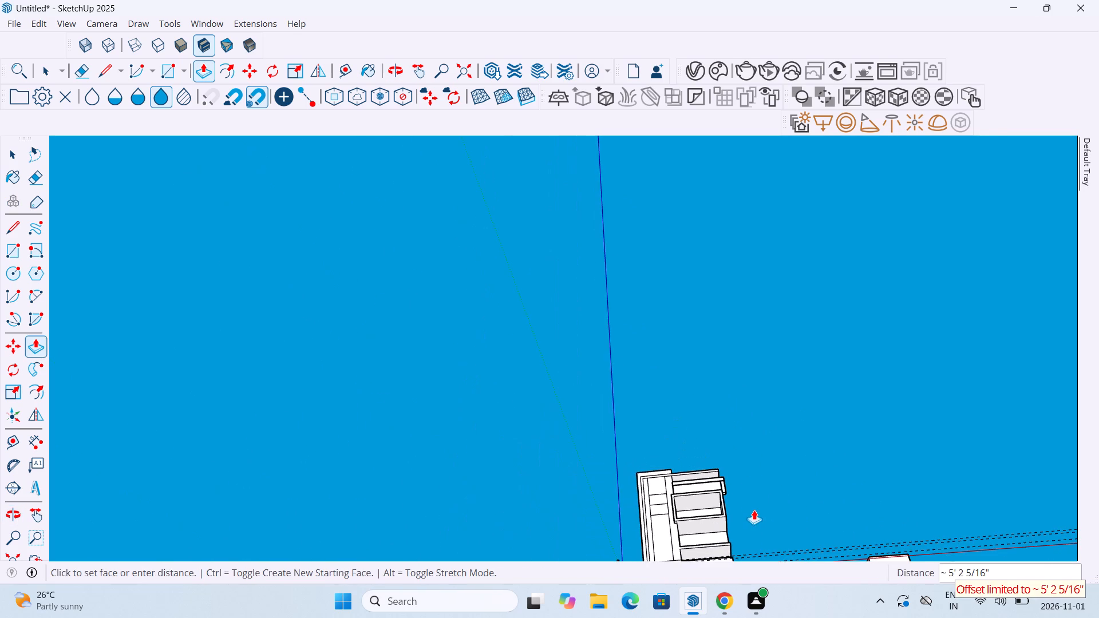
scroll(754, 510, down, 11)
middle_drag(746, 525, 740, 570)
middle_drag(776, 480, 736, 533)
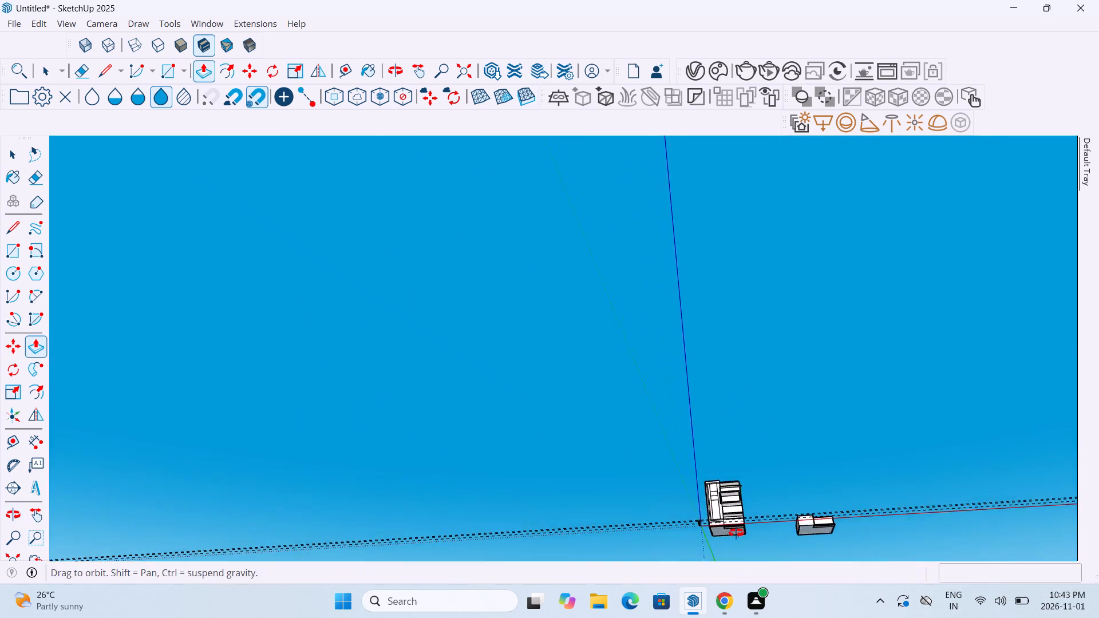
middle_drag(736, 533, 732, 540)
scroll(728, 478, up, 17)
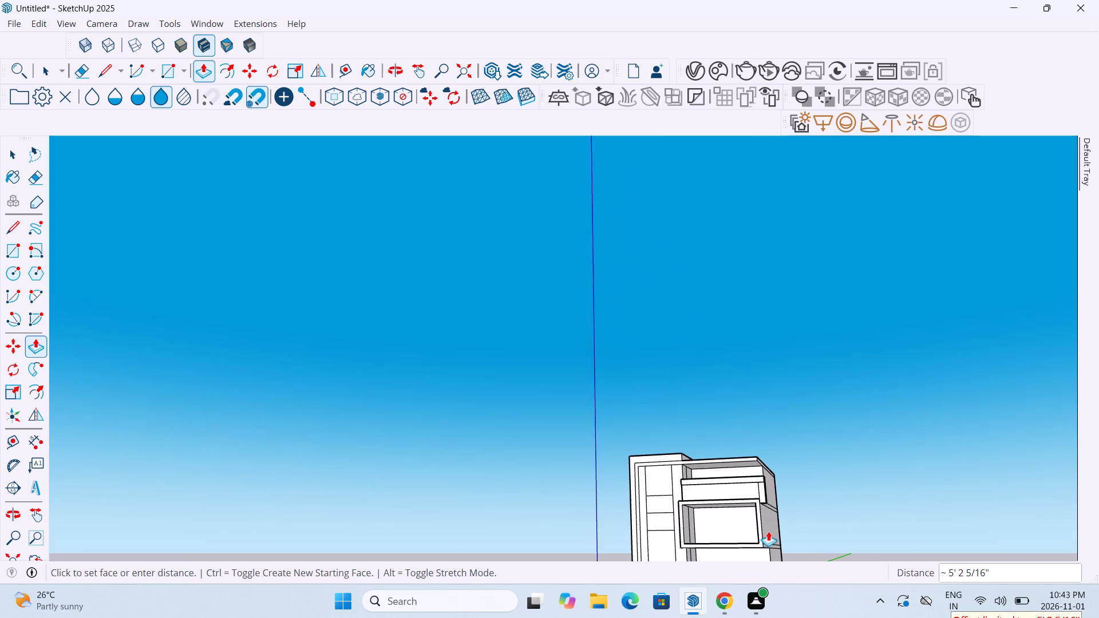
scroll(756, 508, up, 1)
middle_drag(756, 508, 801, 510)
scroll(764, 514, up, 3)
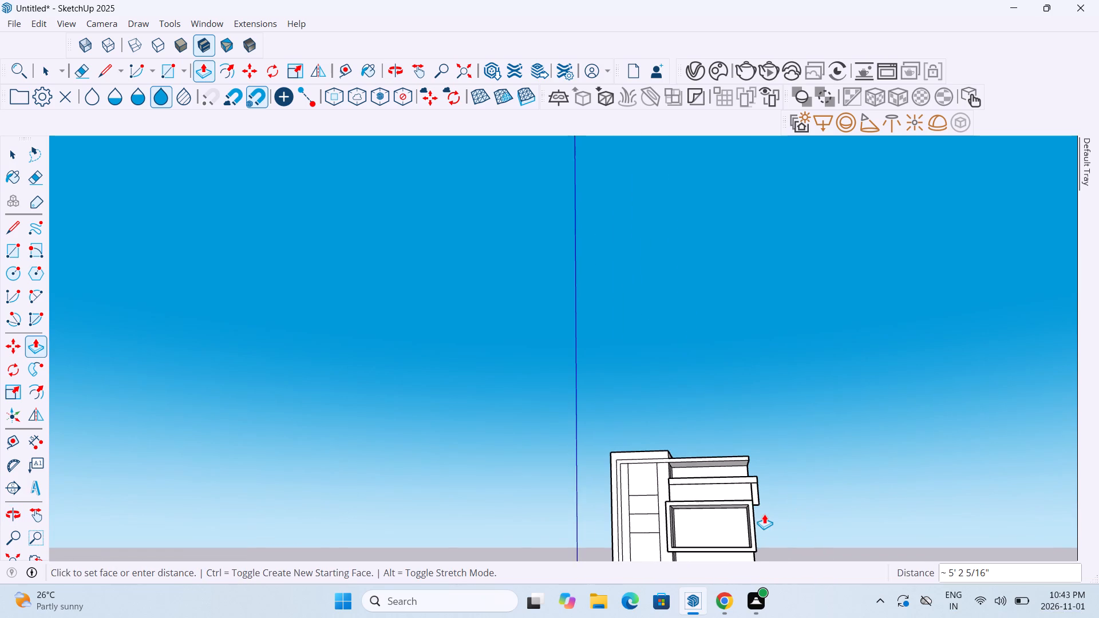
scroll(764, 514, up, 14)
click(705, 513)
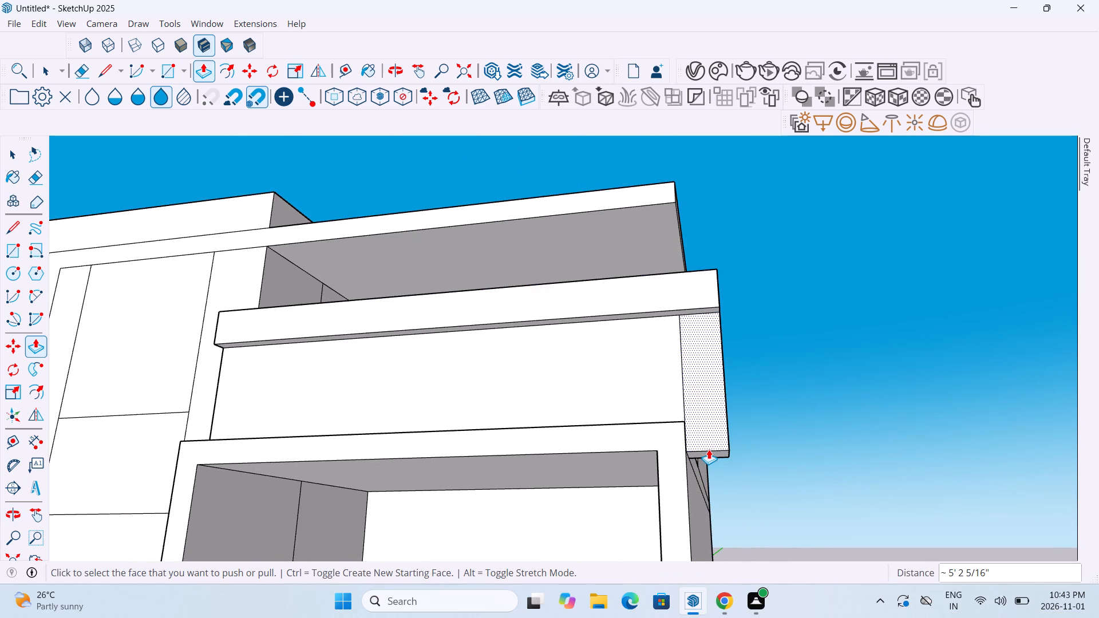
Extend the bottom face of the vertical leg down another 9' 7 3/4" or so alongside the projecting box frame.
scroll(709, 449, up, 9)
click(718, 461)
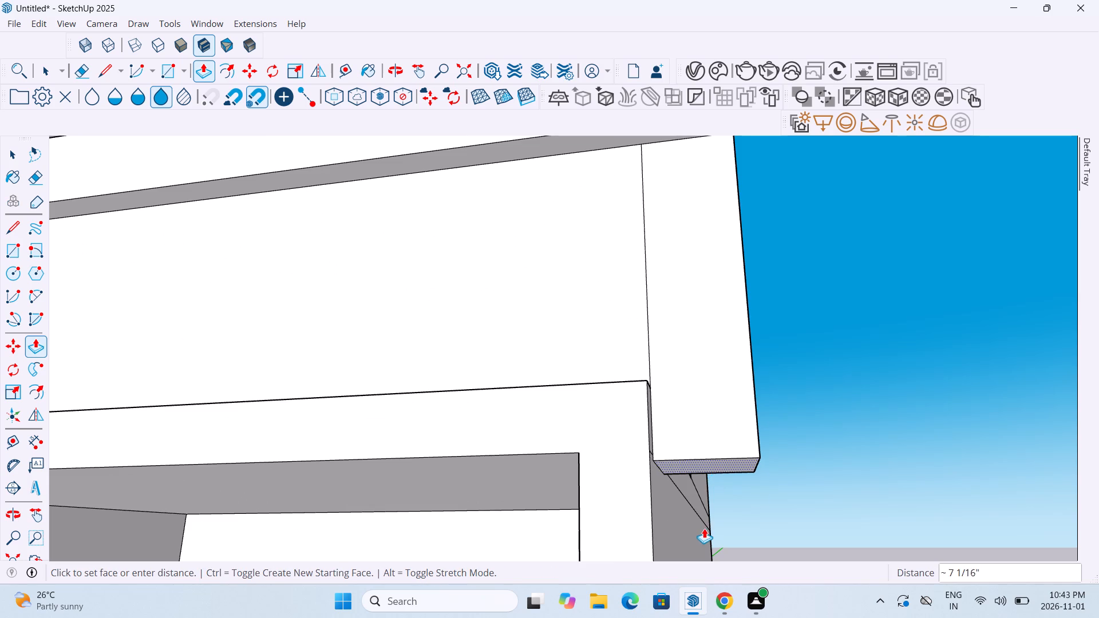
scroll(703, 531, down, 7)
scroll(703, 531, down, 20)
scroll(703, 531, down, 2)
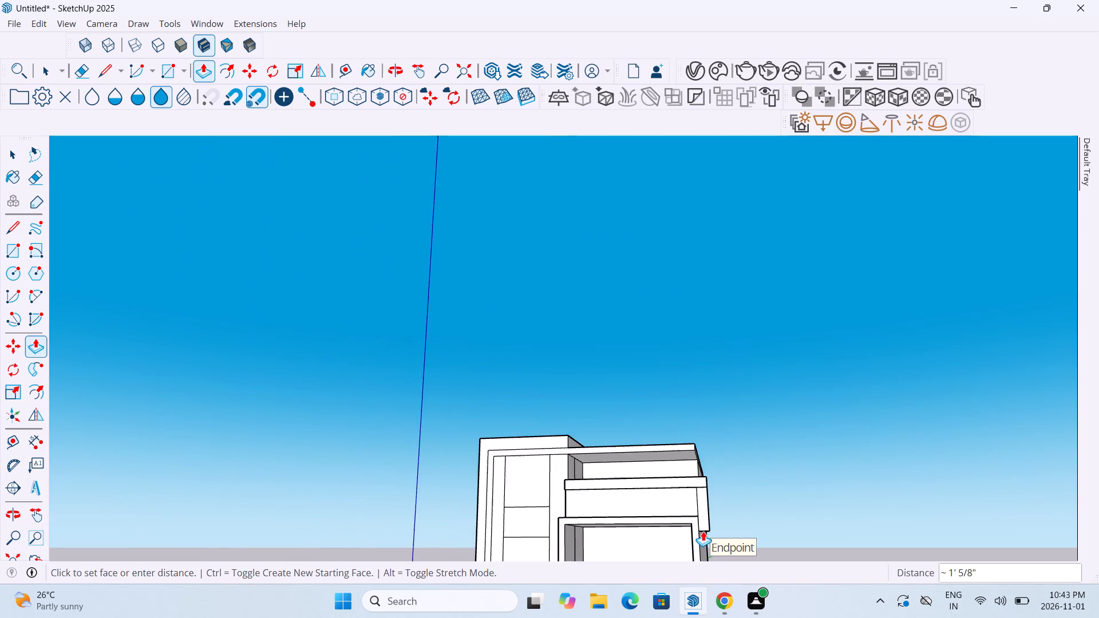
scroll(703, 531, down, 20)
scroll(703, 531, down, 5)
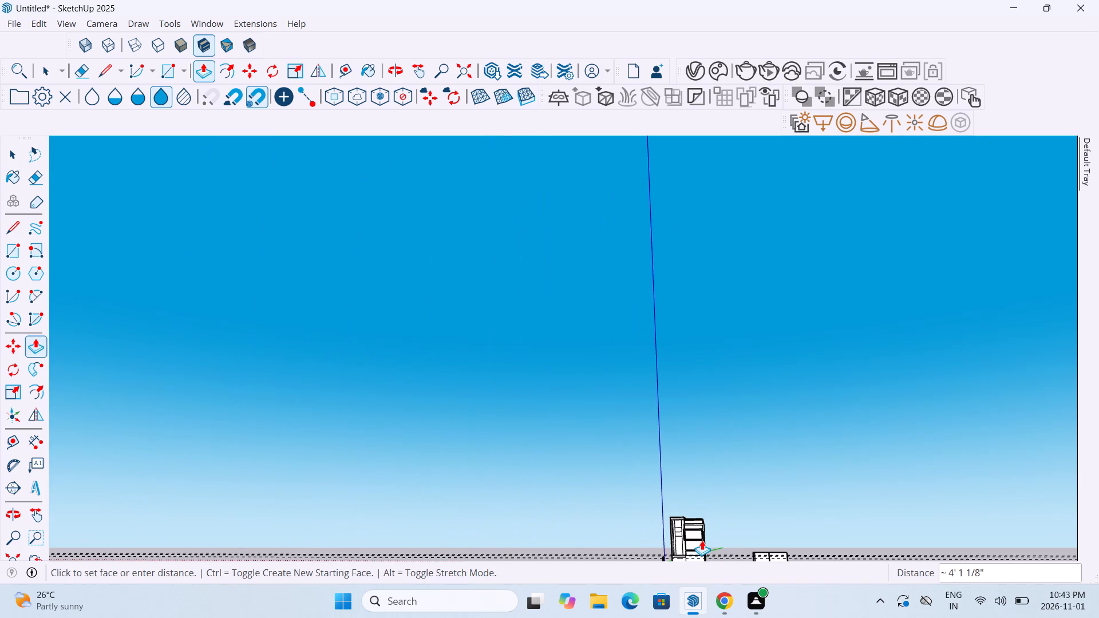
scroll(702, 541, up, 12)
middle_drag(702, 541, 703, 573)
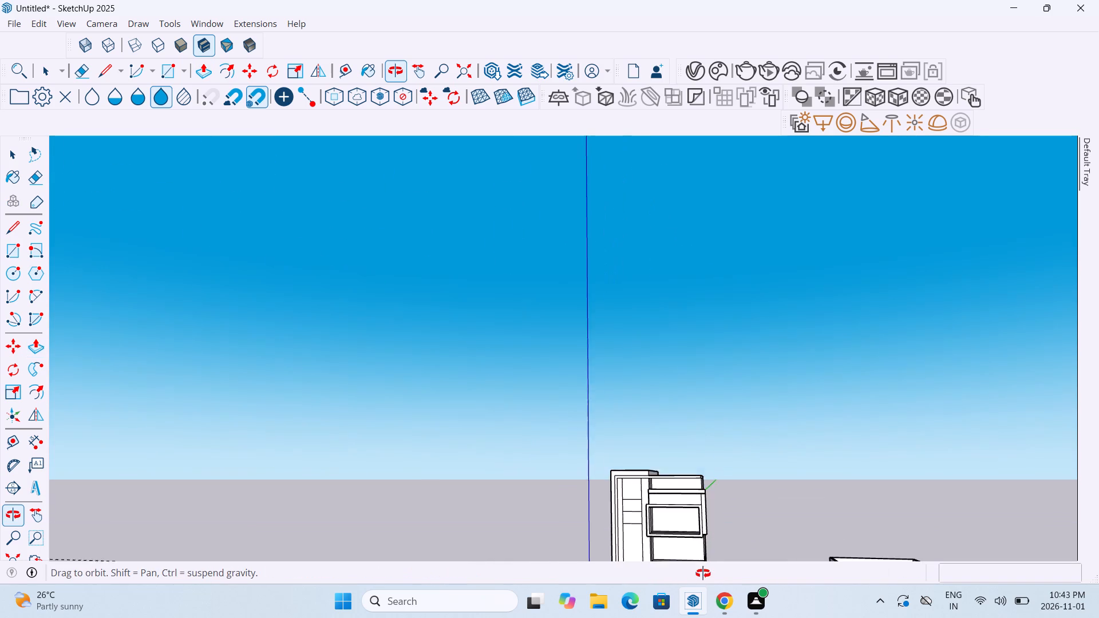
middle_drag(703, 573, 703, 582)
scroll(703, 581, down, 6)
middle_drag(701, 503, 702, 553)
scroll(702, 553, down, 5)
scroll(701, 529, down, 20)
scroll(701, 529, down, 1)
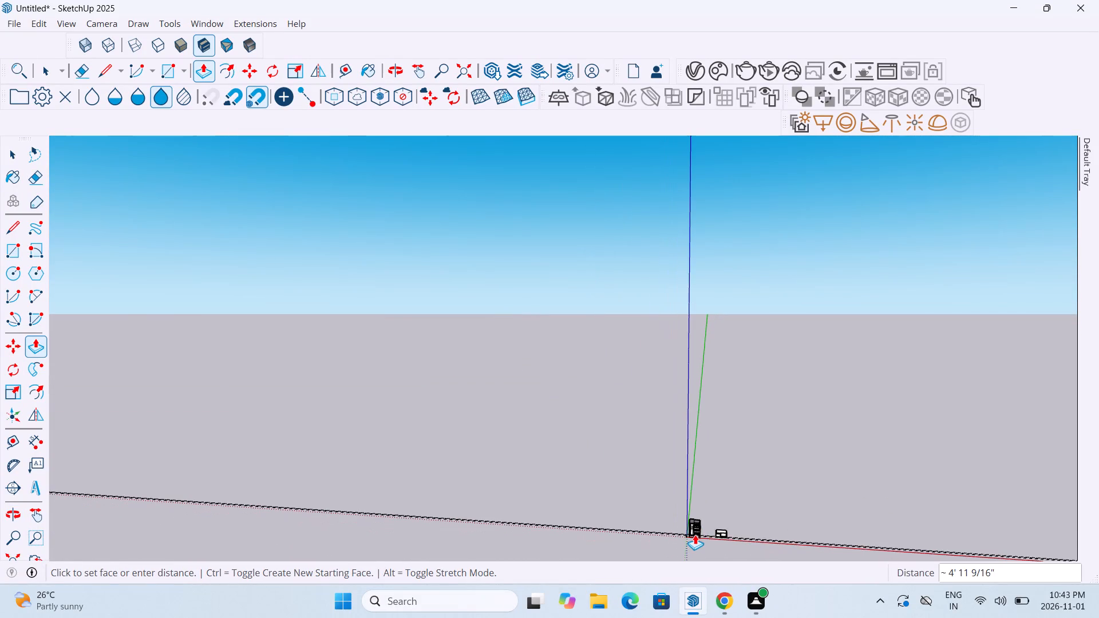
scroll(694, 534, up, 18)
scroll(701, 527, up, 14)
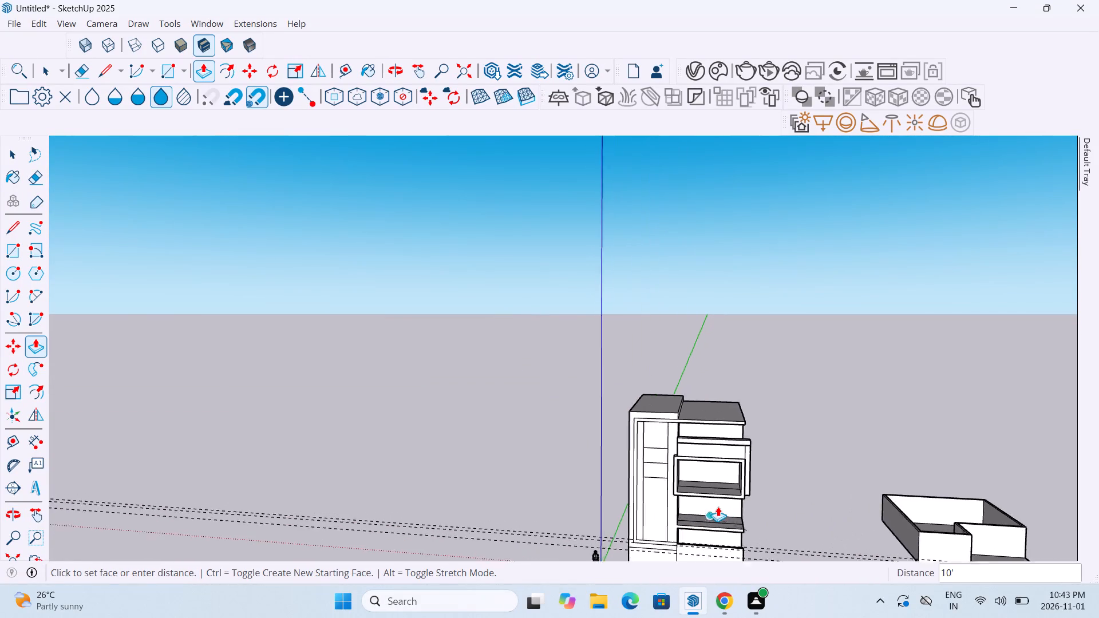
scroll(768, 522, up, 8)
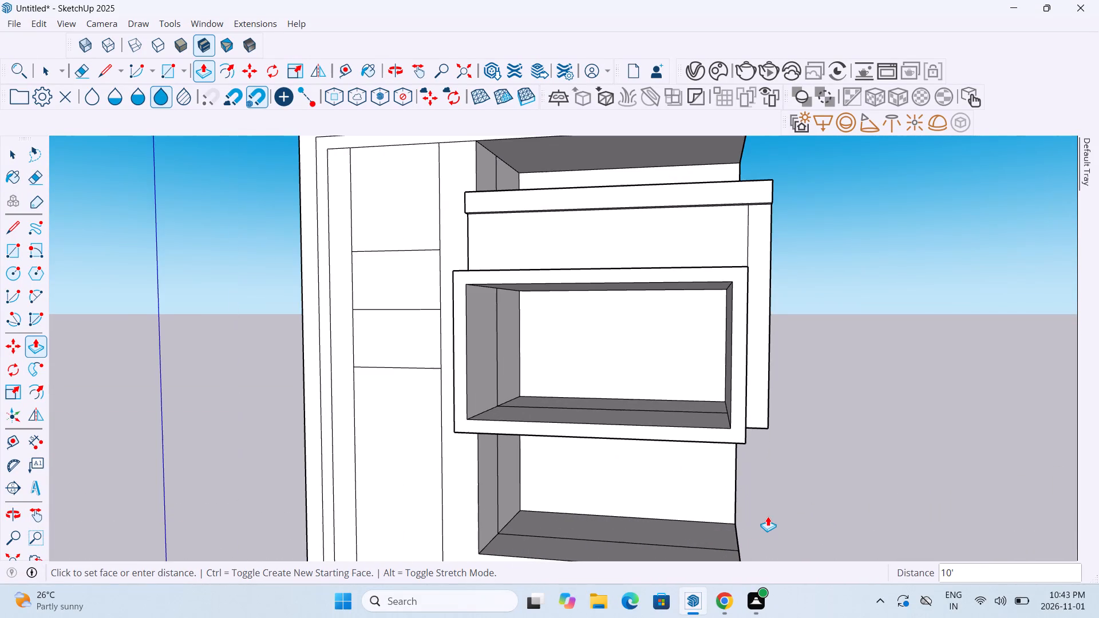
scroll(758, 474, up, 3)
middle_drag(758, 474, 754, 406)
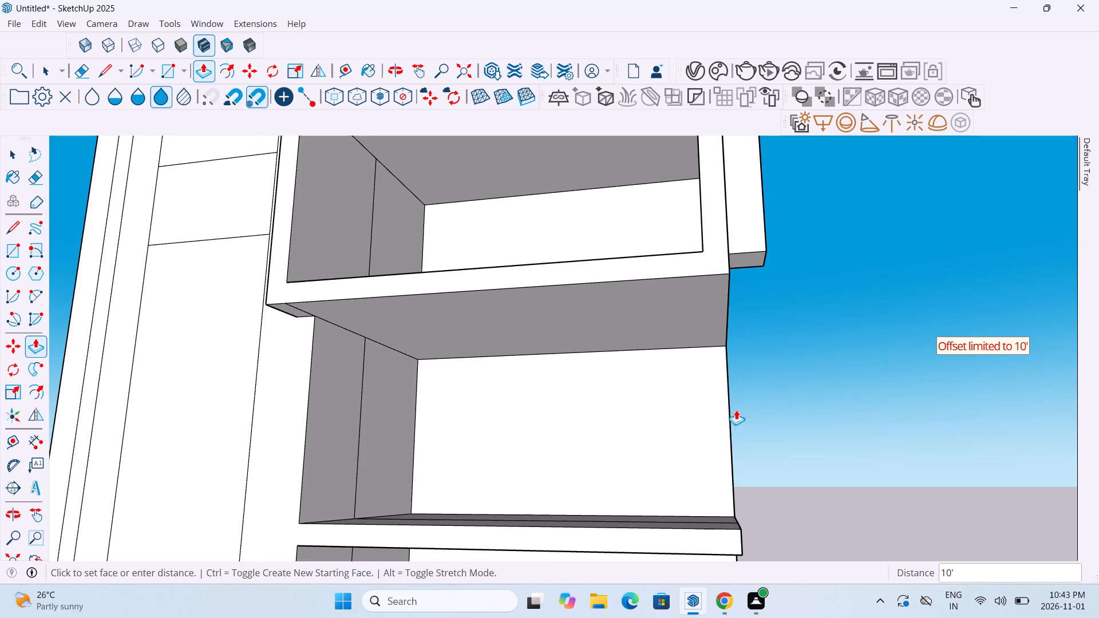
click(742, 252)
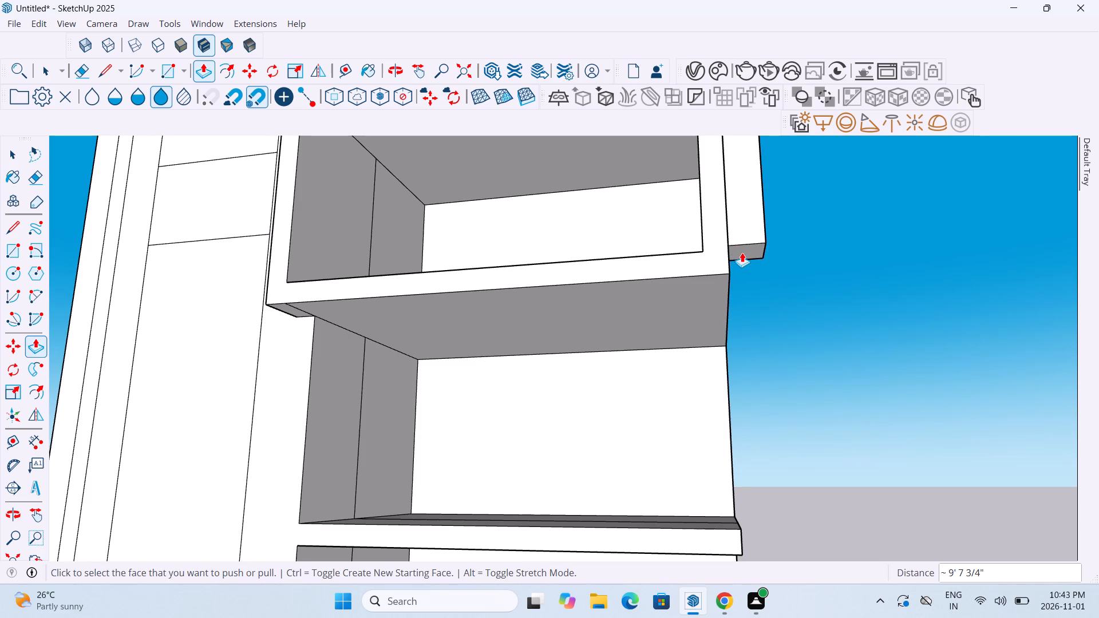
Lengthen the vertical leg downward by about 4 1/4" and another 1' at its bottom face.
click(750, 245)
click(735, 430)
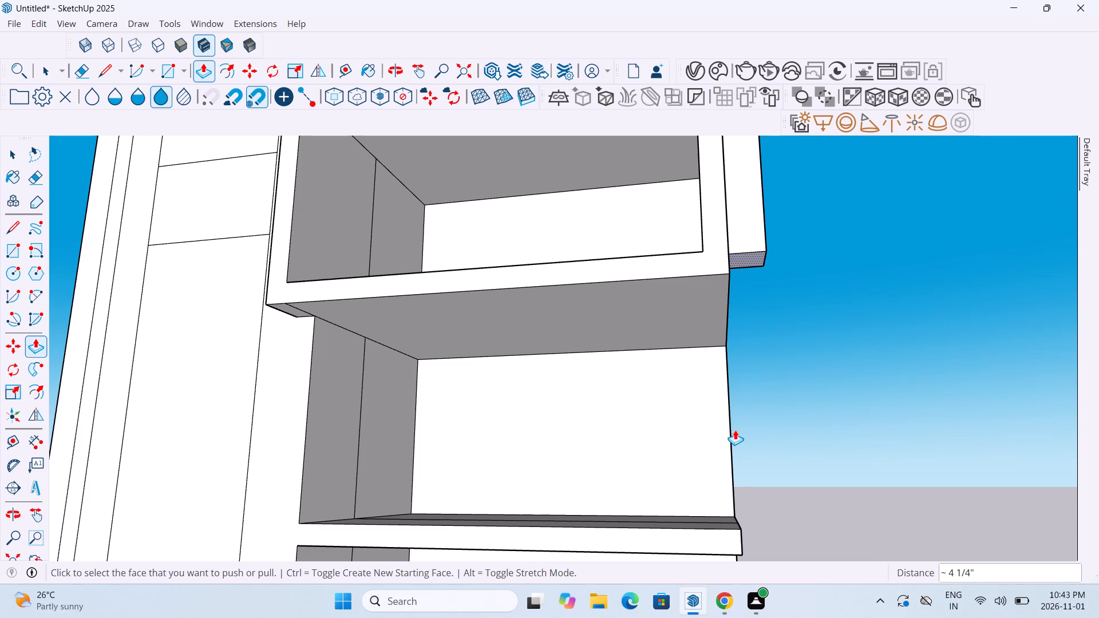
click(749, 253)
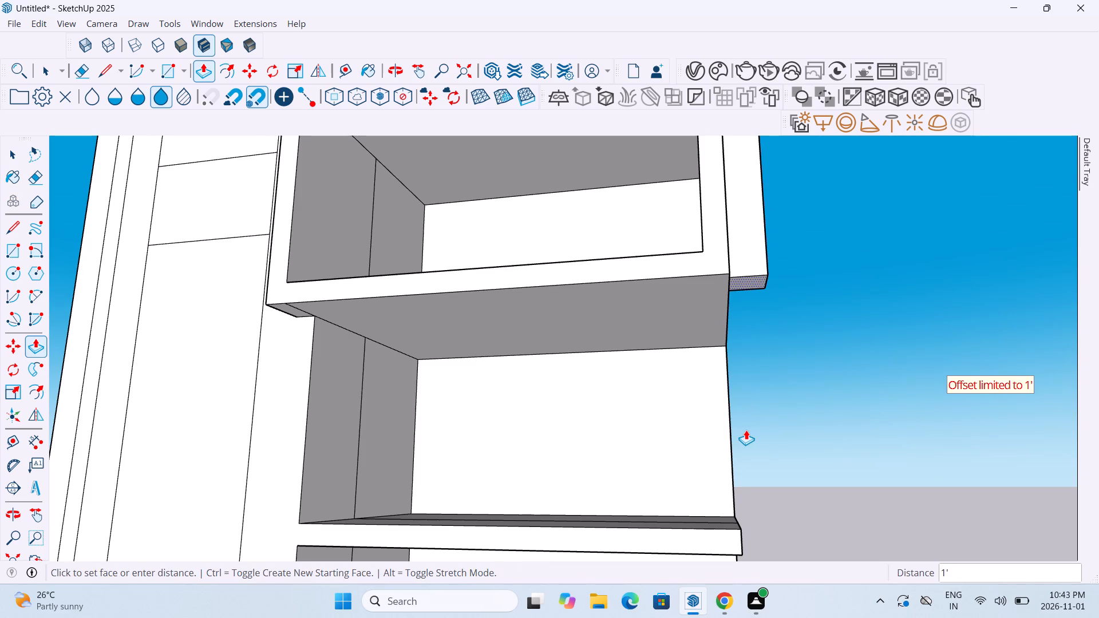
click(746, 430)
click(748, 276)
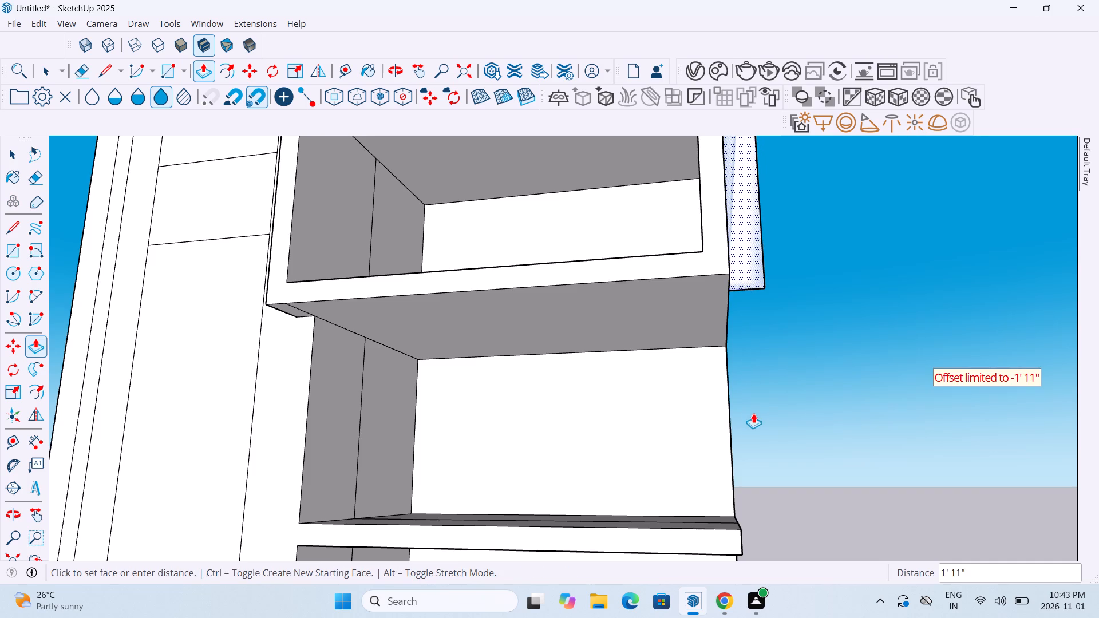
key(Escape)
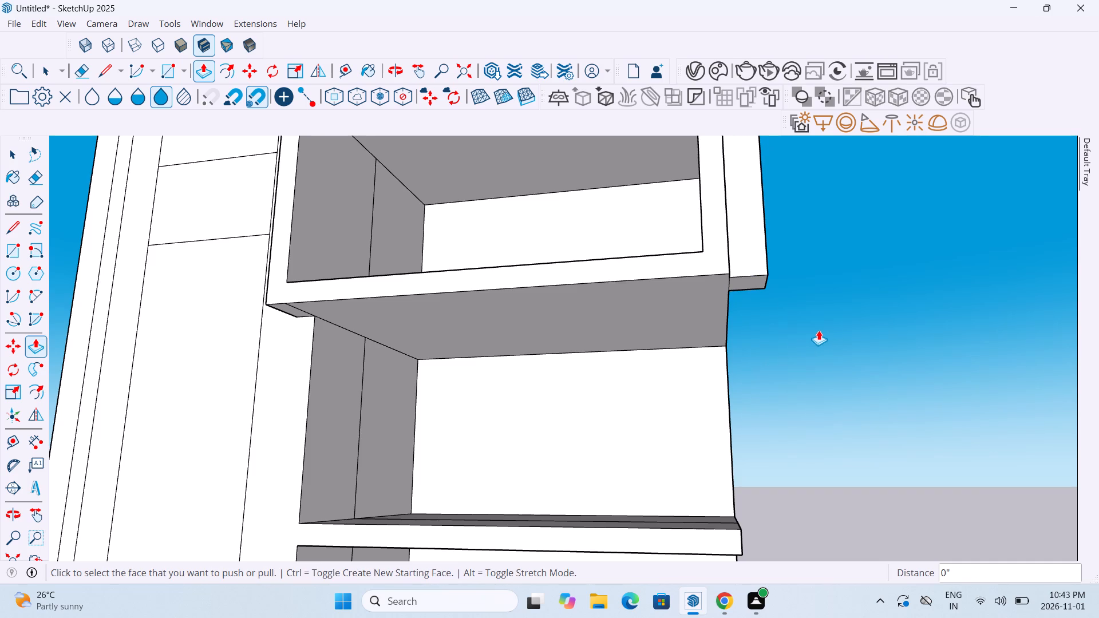
Extend the vertical leg's bottom face down 11' to meet the underside edge of the floor slab below the box frame.
click(753, 282)
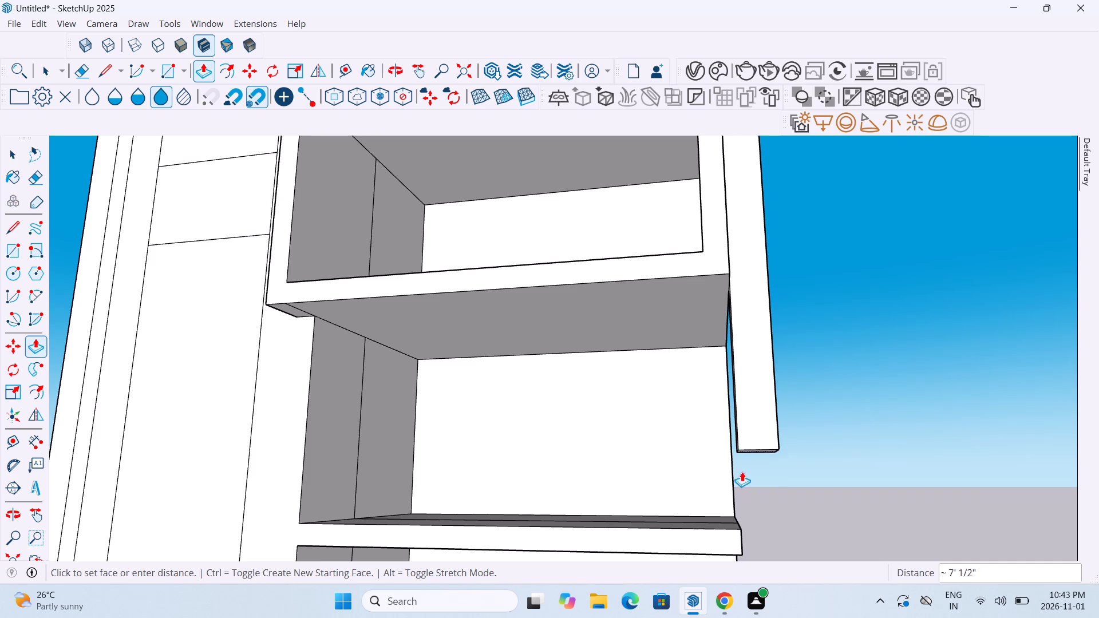
scroll(742, 473, down, 12)
middle_drag(742, 473, 734, 496)
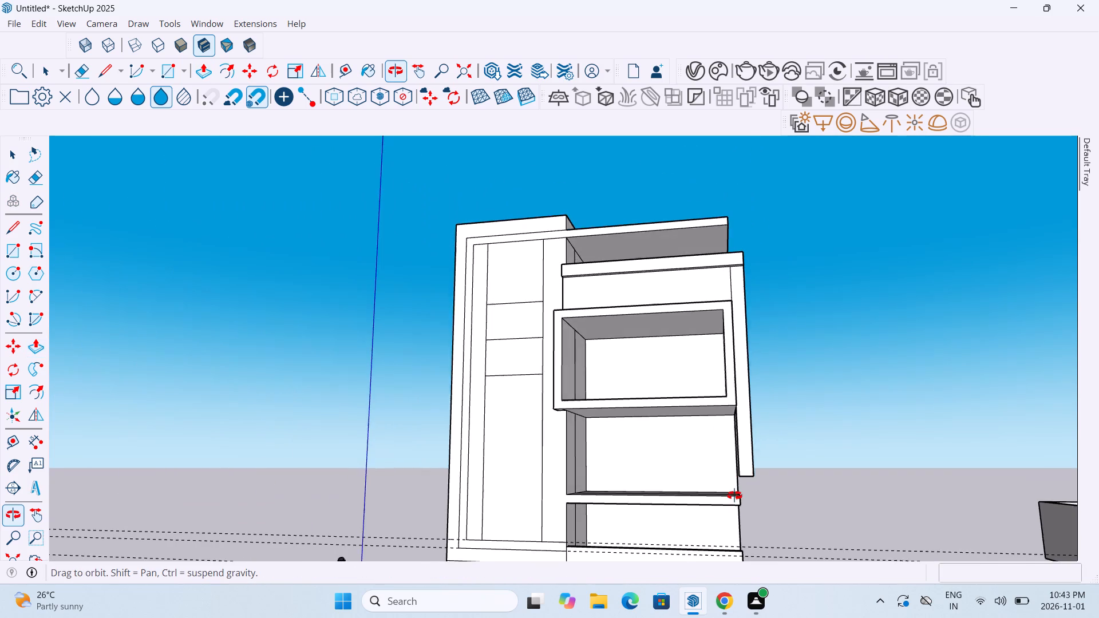
middle_drag(734, 496, 763, 546)
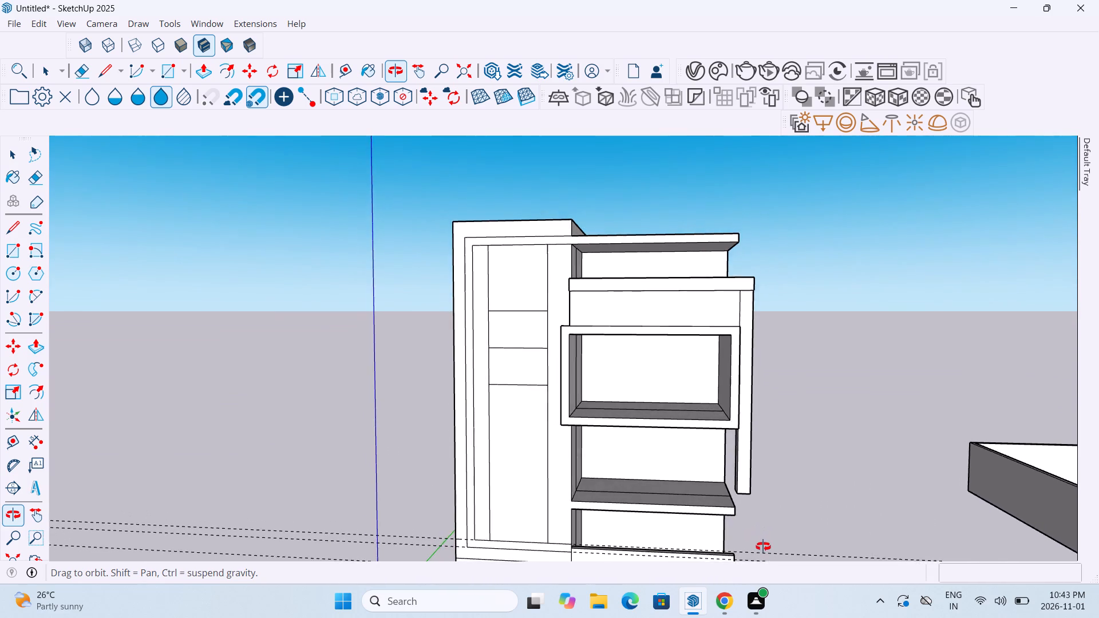
middle_drag(763, 546, 737, 550)
scroll(737, 524, down, 6)
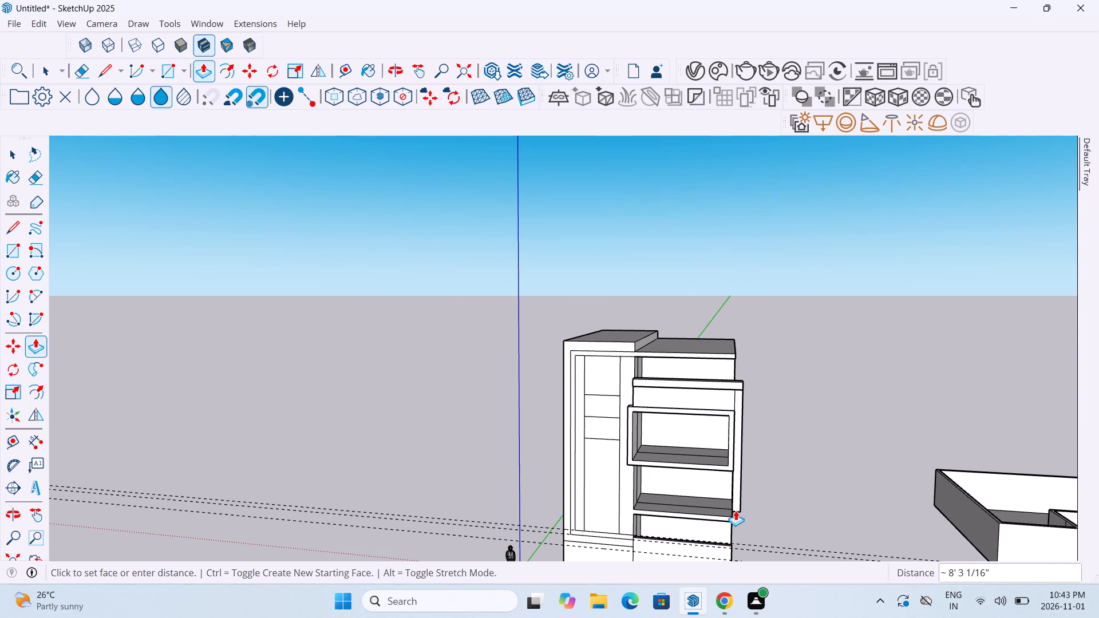
scroll(737, 531, down, 5)
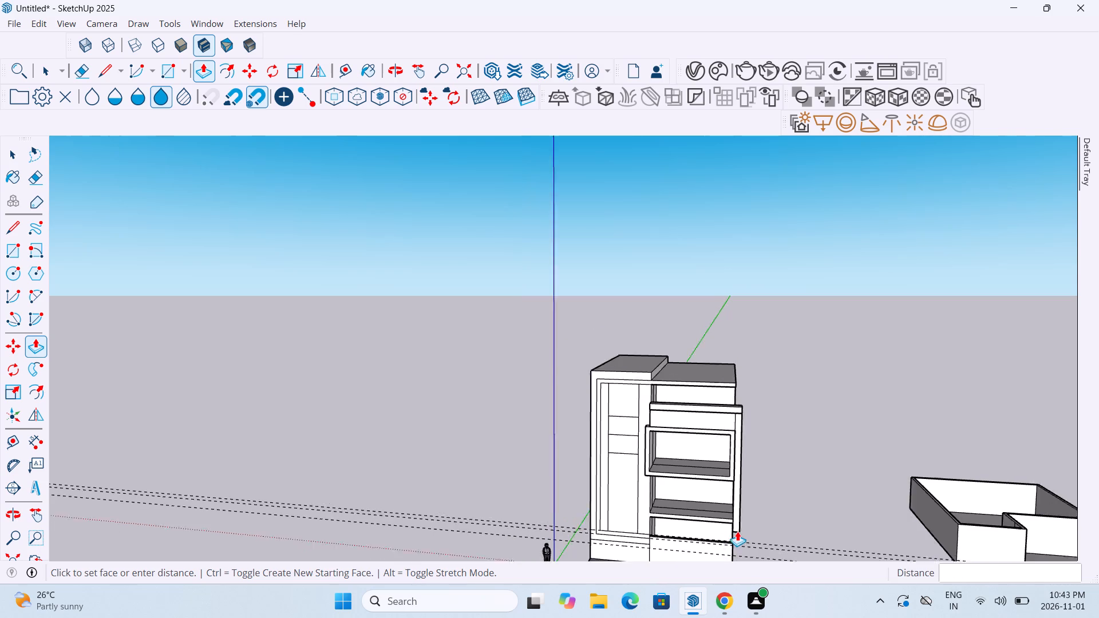
scroll(737, 531, down, 7)
scroll(736, 538, up, 8)
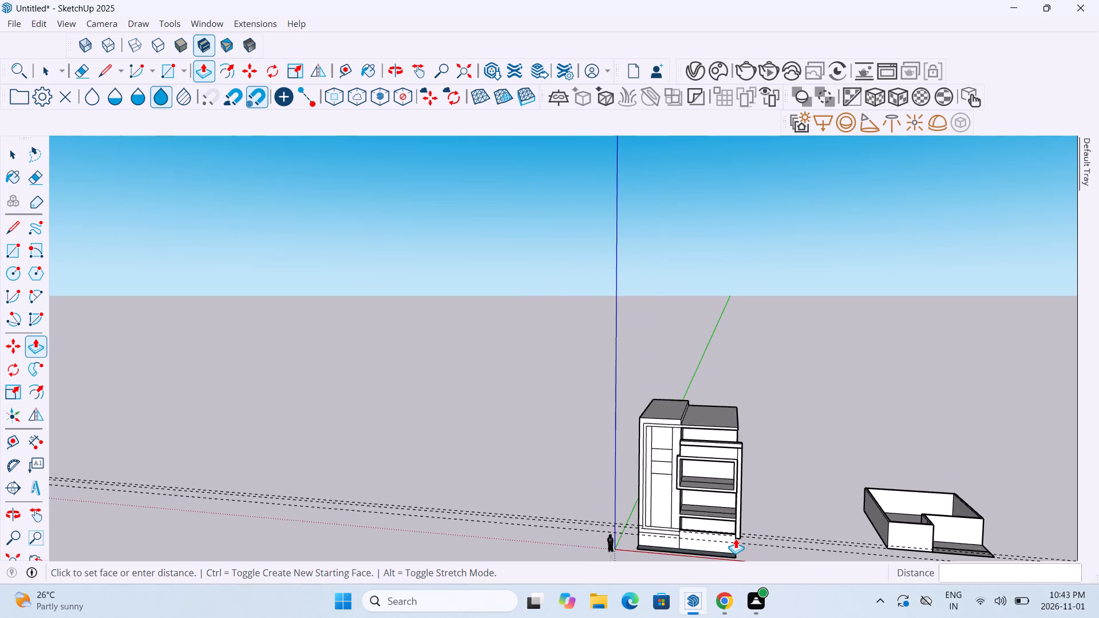
scroll(736, 538, up, 20)
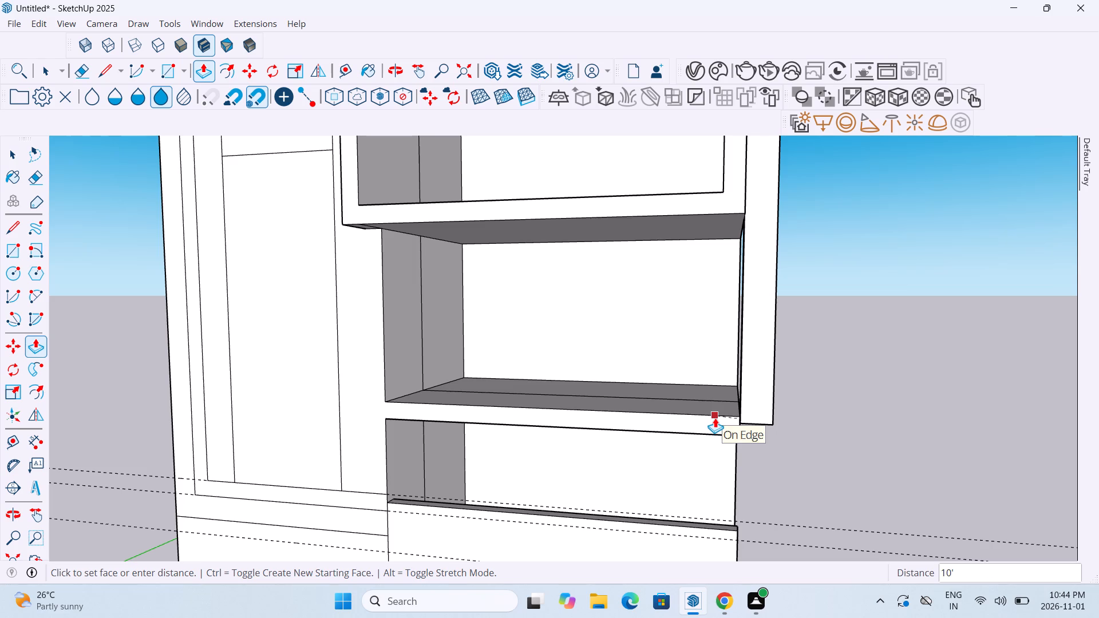
scroll(715, 418, down, 5)
middle_drag(732, 455, 590, 443)
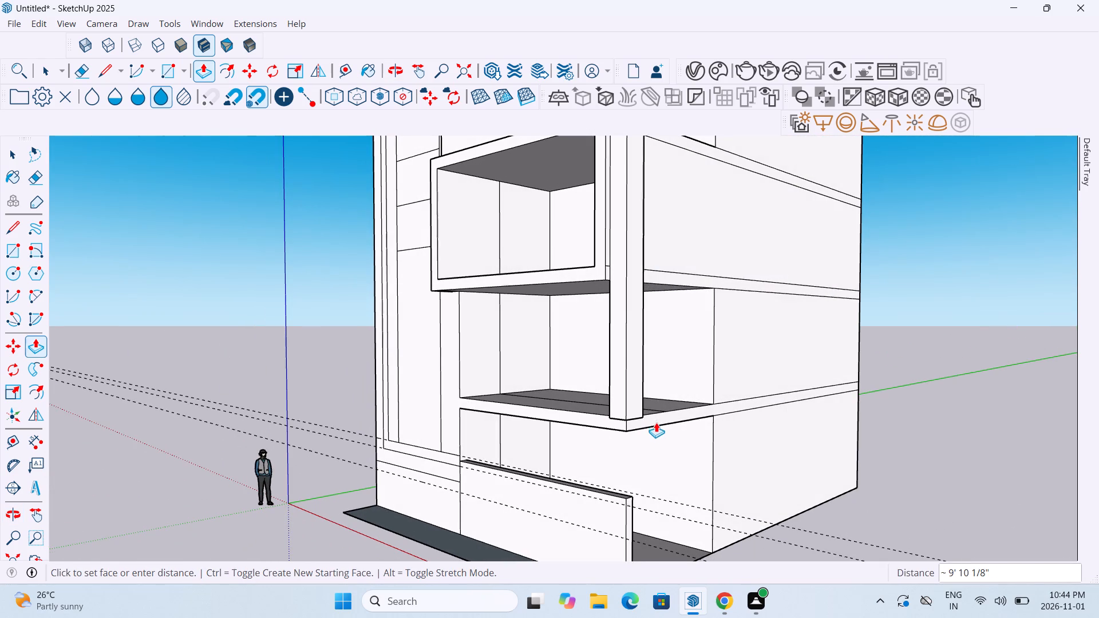
middle_drag(657, 427, 581, 432)
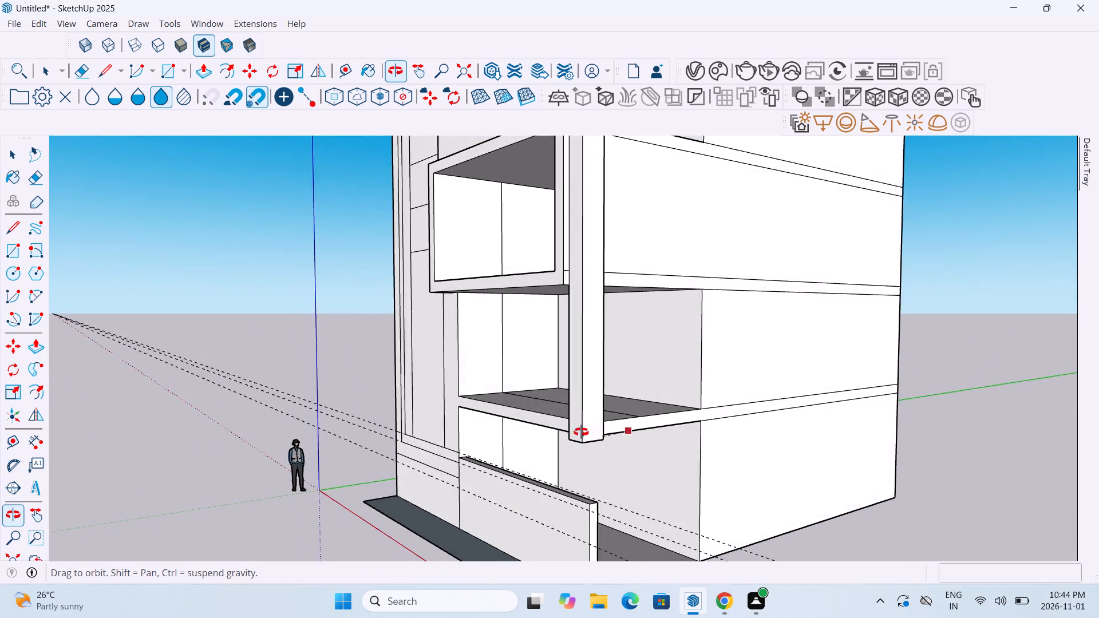
middle_drag(581, 432, 518, 422)
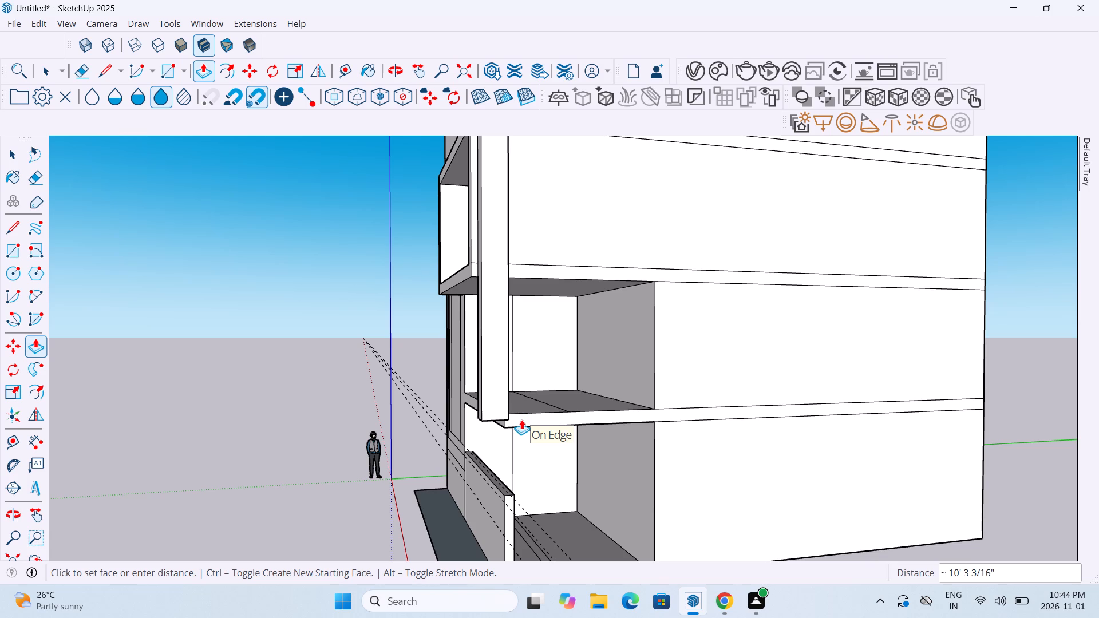
scroll(521, 419, up, 12)
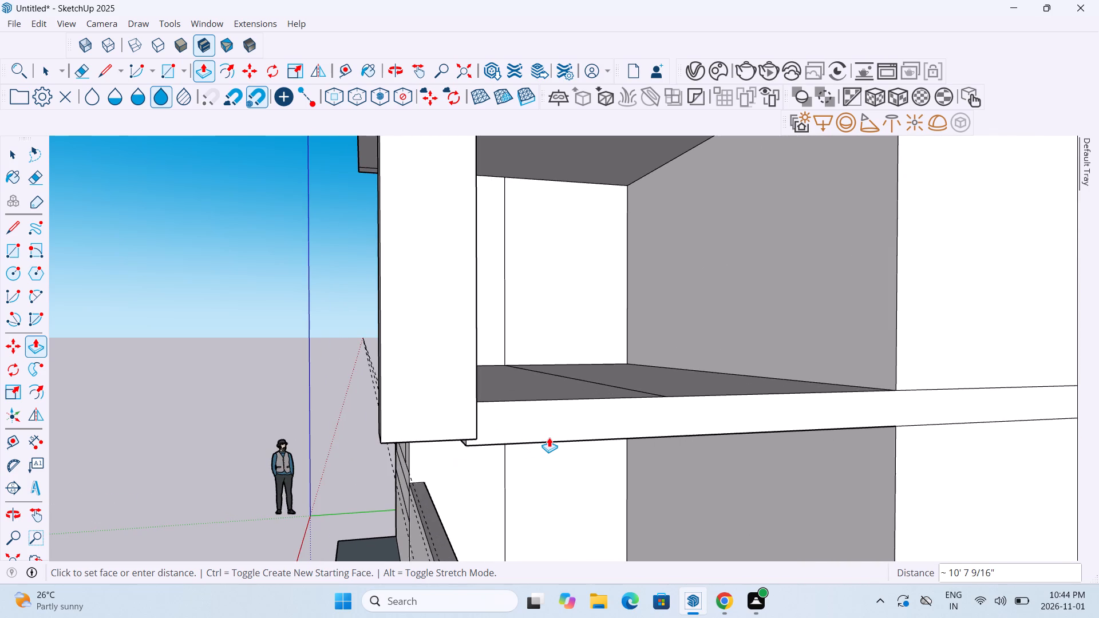
click(517, 441)
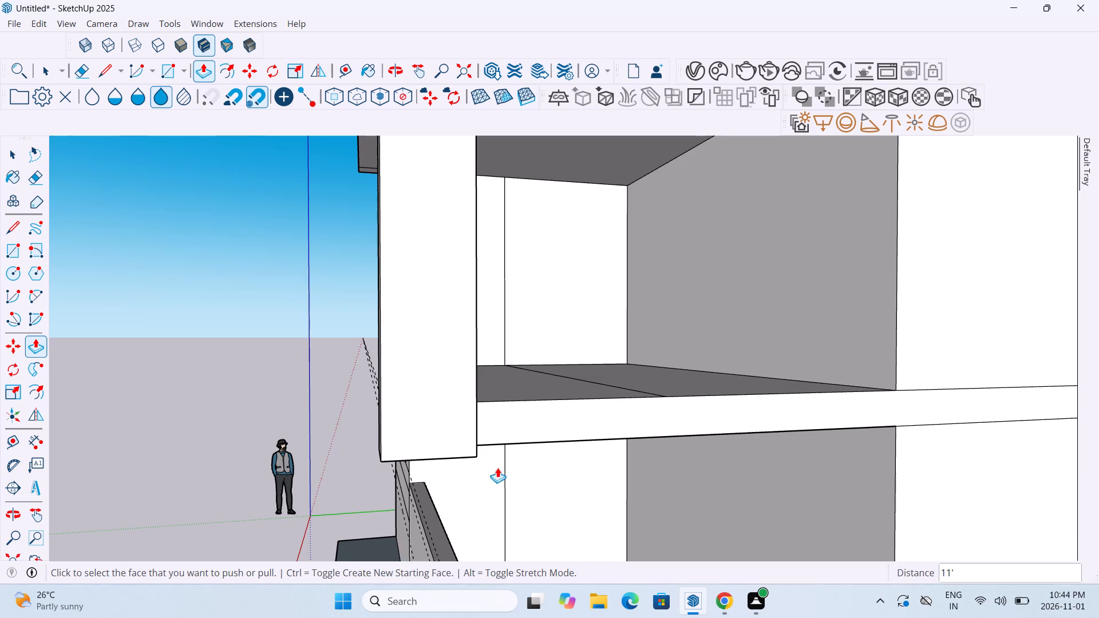
Lengthen the vertical leg by 1.5' at its bottom face, below the slab's underside.
middle_drag(497, 468, 683, 452)
scroll(683, 452, down, 2)
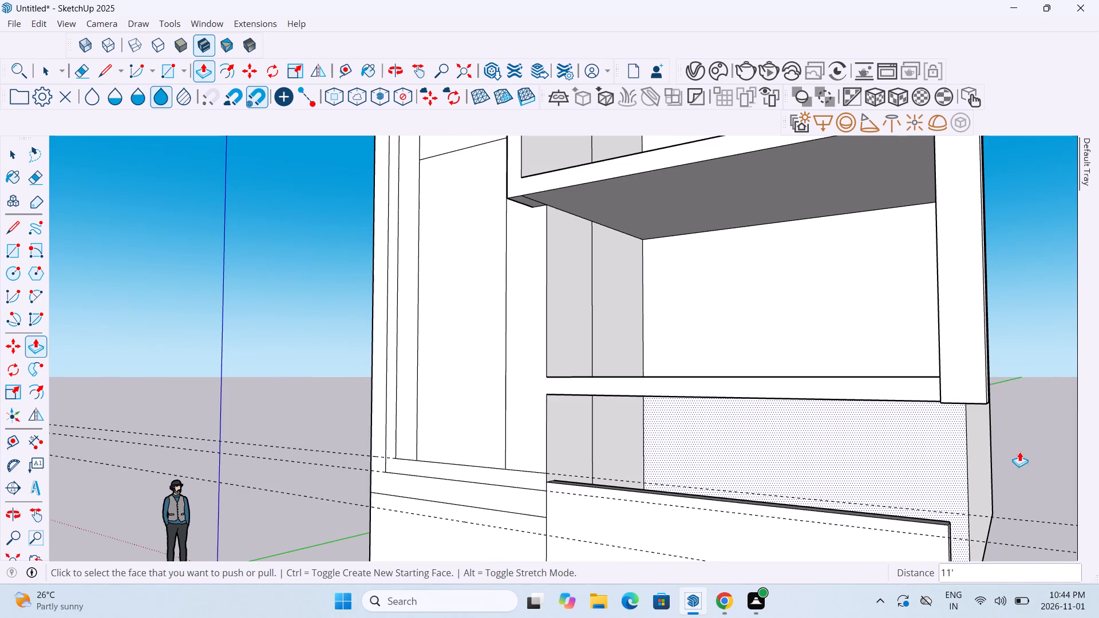
scroll(970, 404, up, 5)
middle_drag(965, 425, 994, 413)
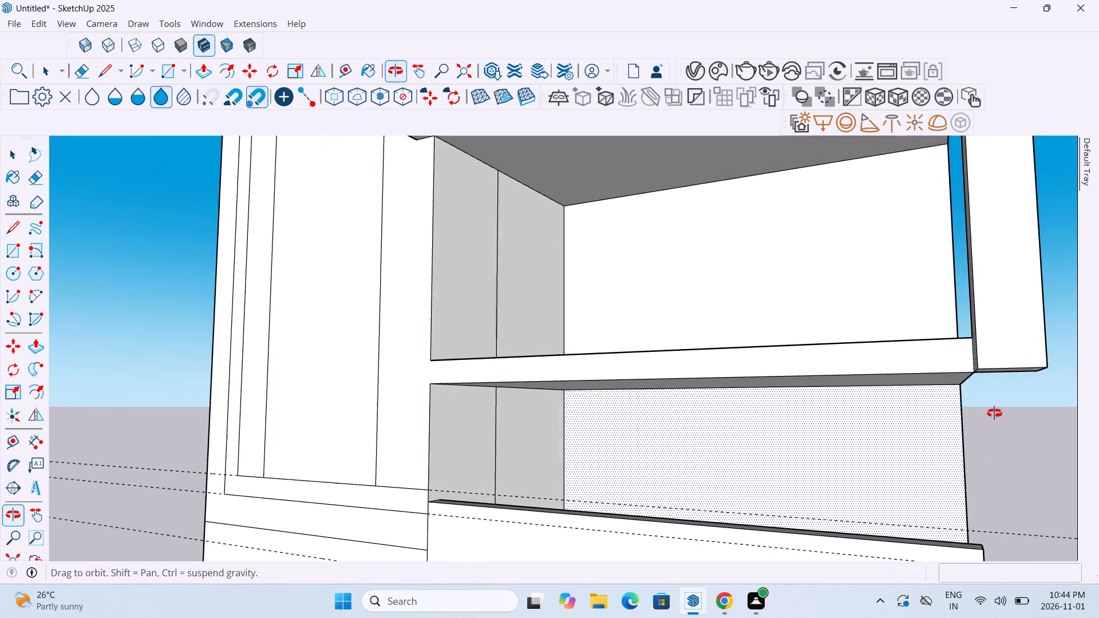
middle_drag(994, 413, 1021, 411)
scroll(1021, 411, down, 5)
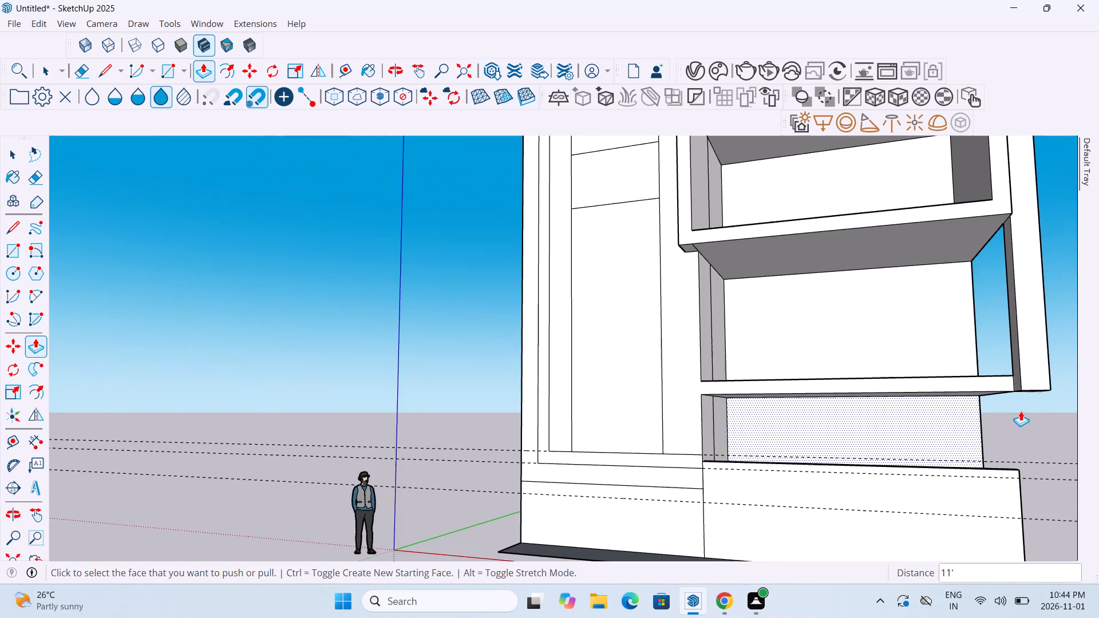
middle_drag(967, 412, 1077, 408)
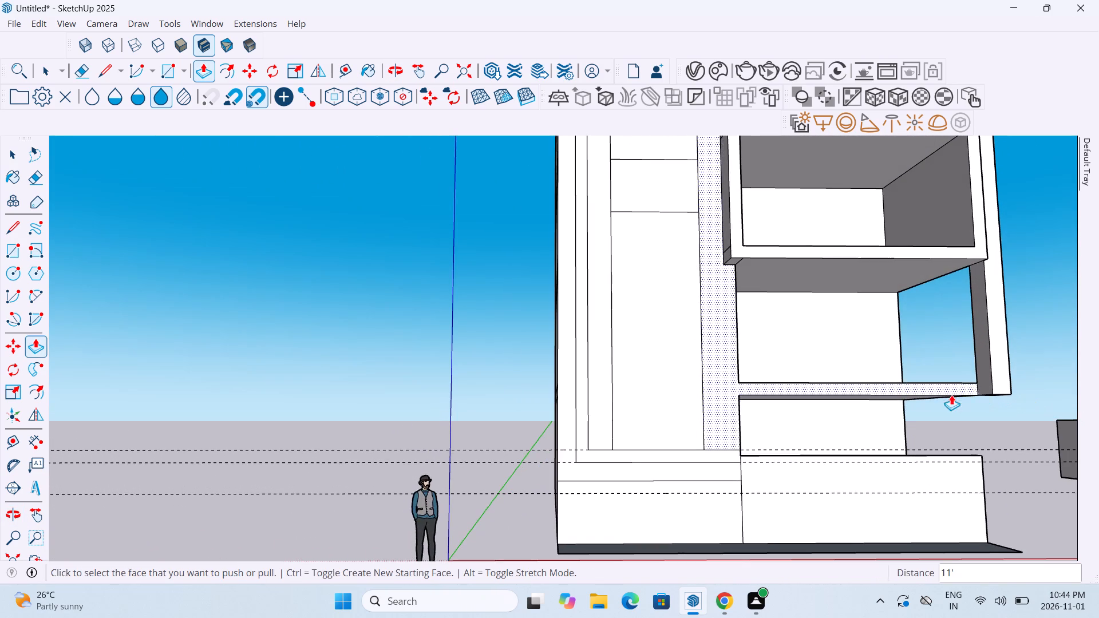
scroll(954, 392, up, 5)
scroll(1005, 390, up, 17)
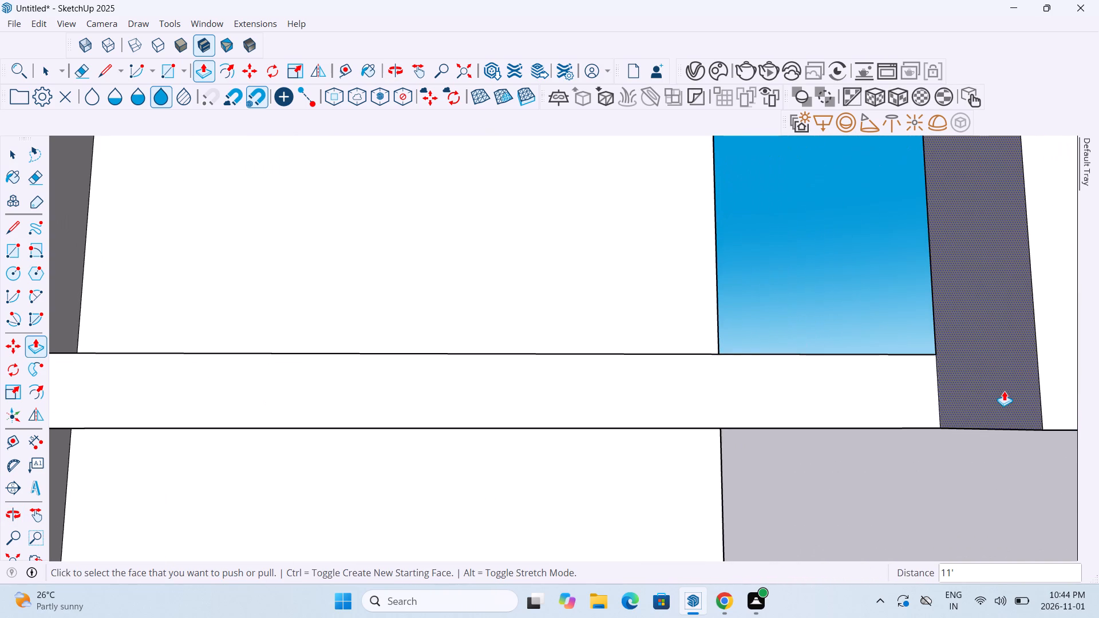
scroll(1001, 393, up, 2)
scroll(1001, 393, down, 20)
scroll(1001, 393, down, 10)
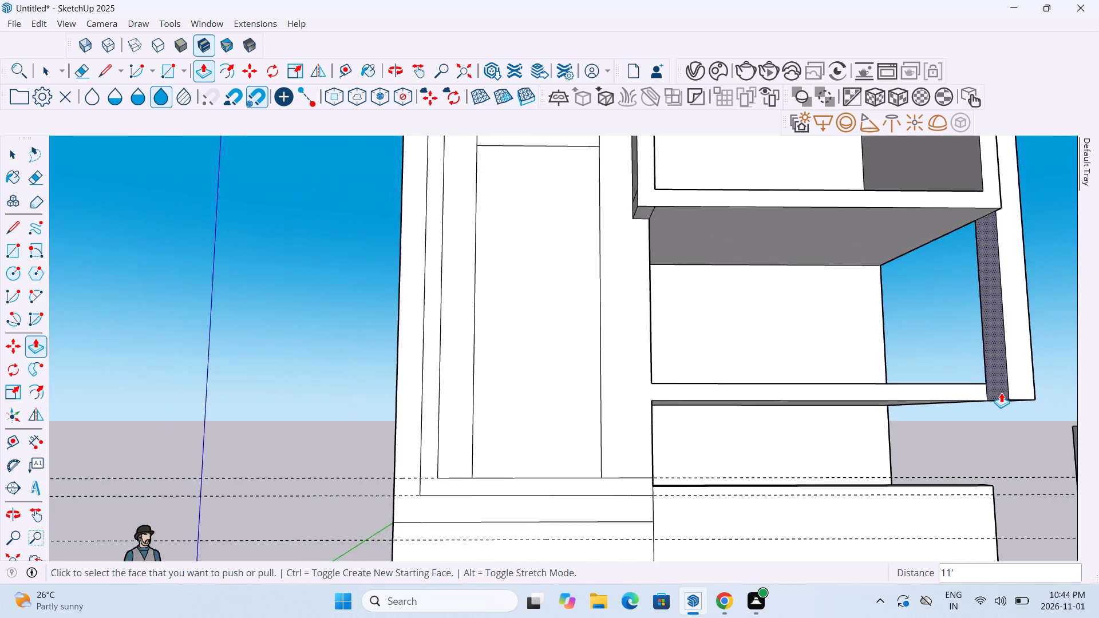
scroll(1001, 393, down, 5)
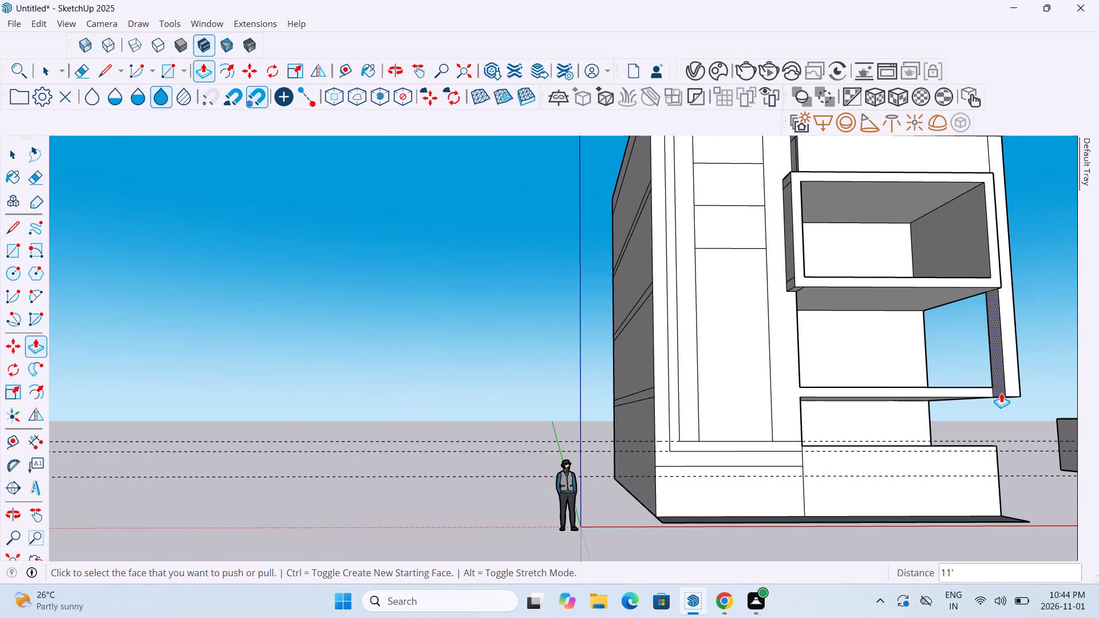
middle_drag(1014, 403, 970, 306)
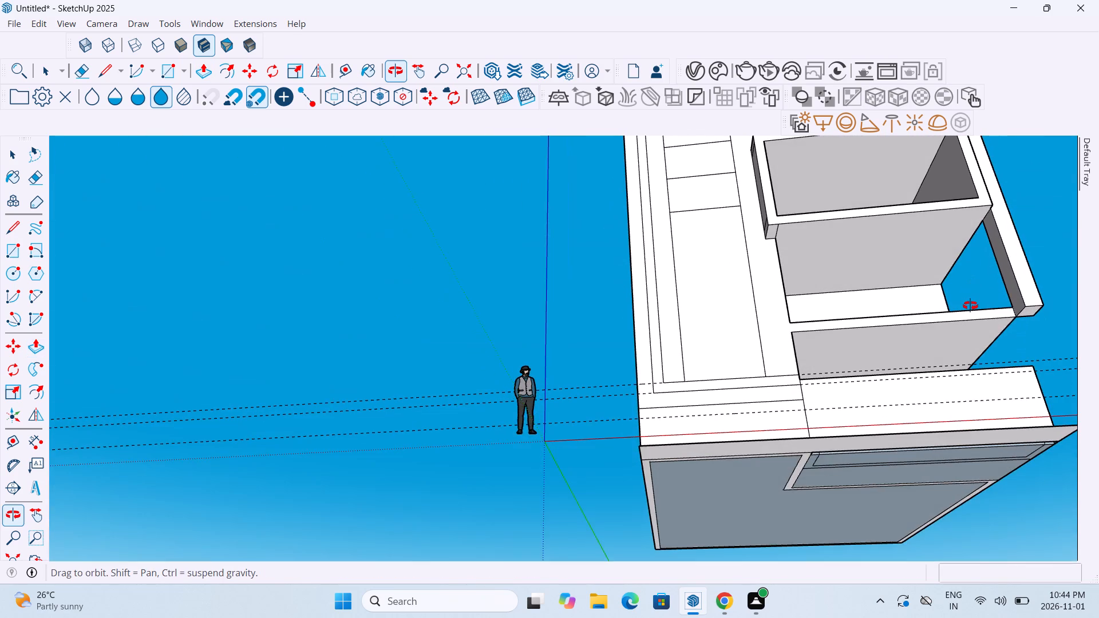
middle_drag(970, 306, 934, 308)
scroll(1039, 274, up, 18)
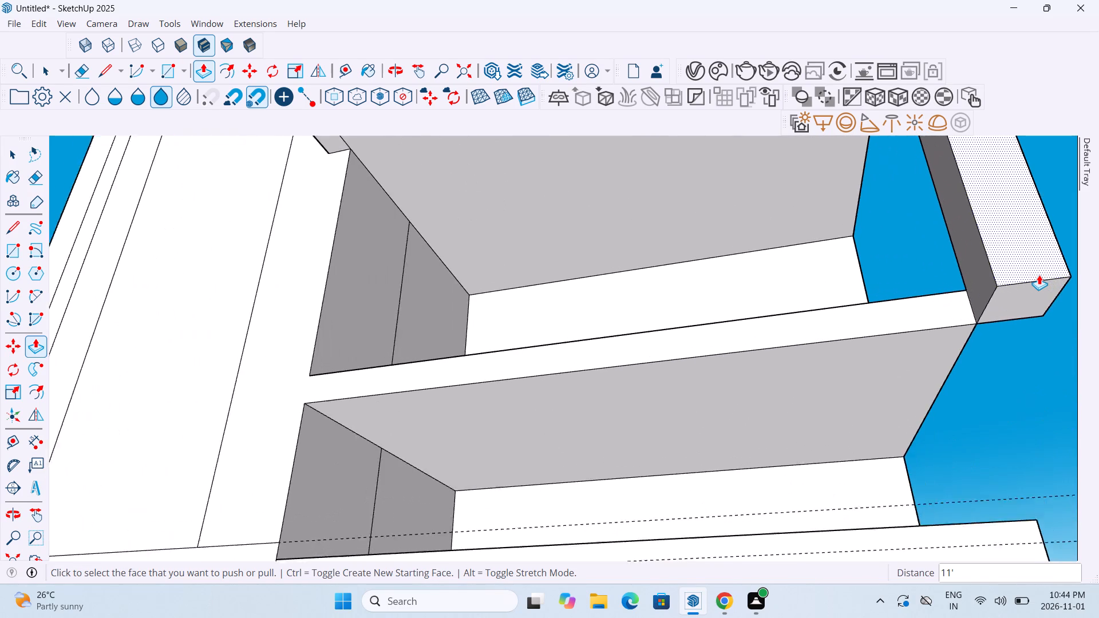
click(1028, 297)
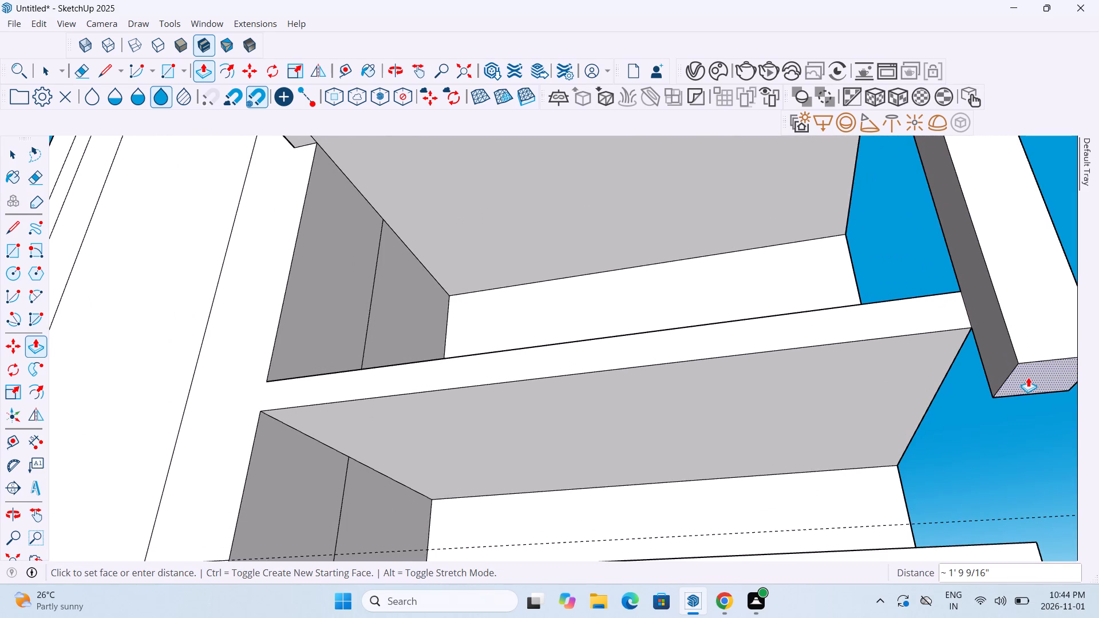
key(1)
text(.5')
key(Return)
Draw a 1' 11" line across the leg's inner face, level with the slab's underside.
middle_drag(997, 391, 1037, 454)
scroll(1036, 454, down, 3)
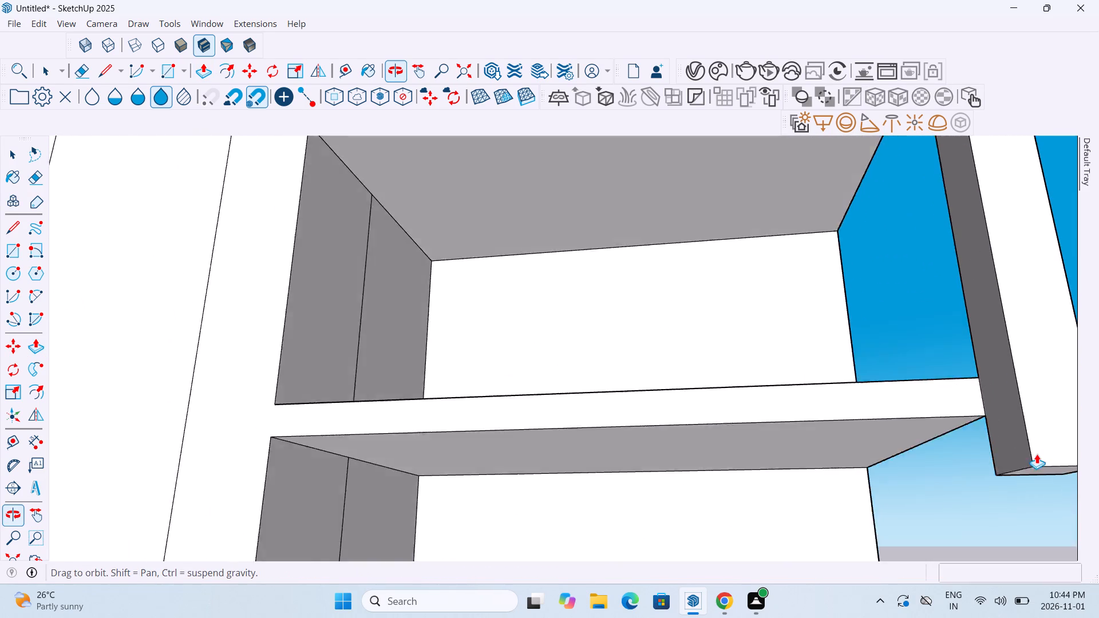
scroll(1037, 454, down, 3)
middle_drag(952, 471, 1034, 475)
scroll(1034, 475, down, 10)
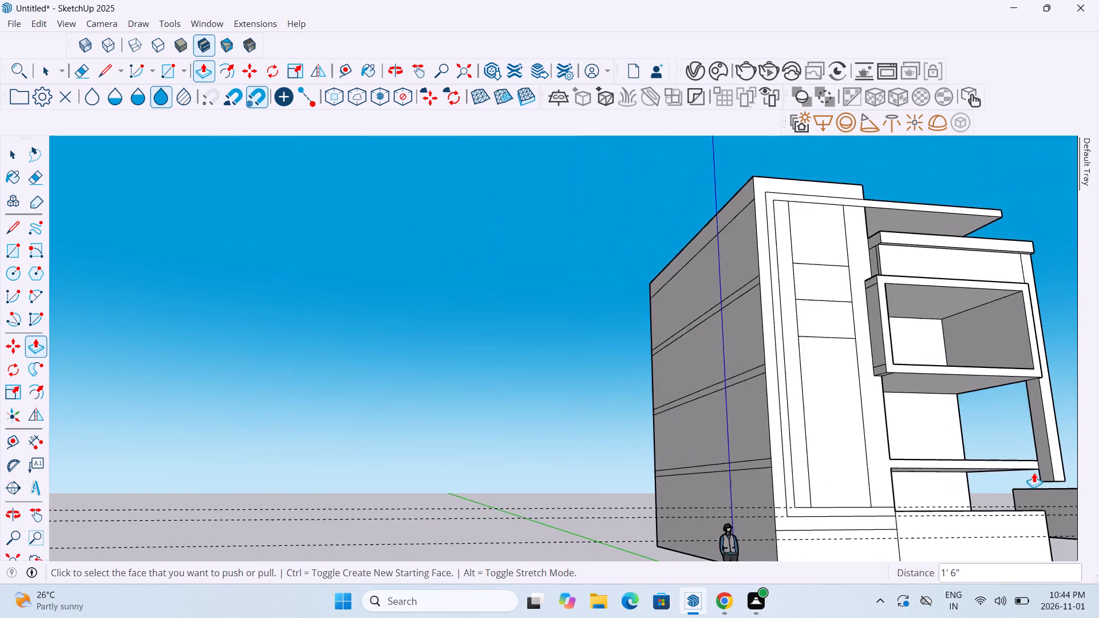
scroll(1034, 473, down, 1)
middle_drag(962, 472, 1037, 471)
scroll(952, 469, up, 6)
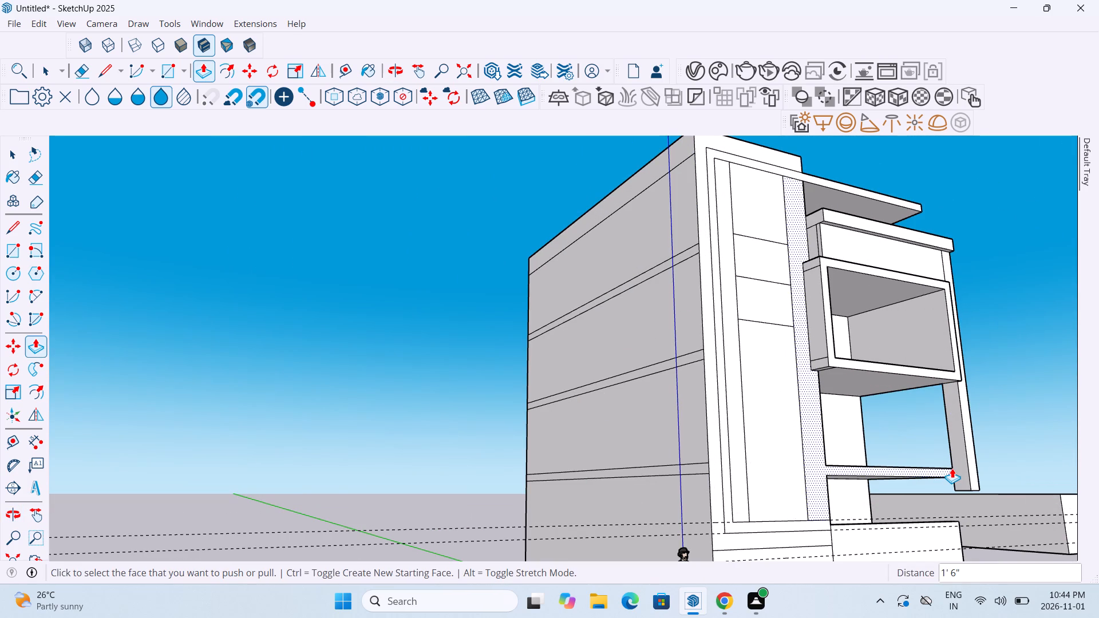
middle_drag(943, 444, 958, 437)
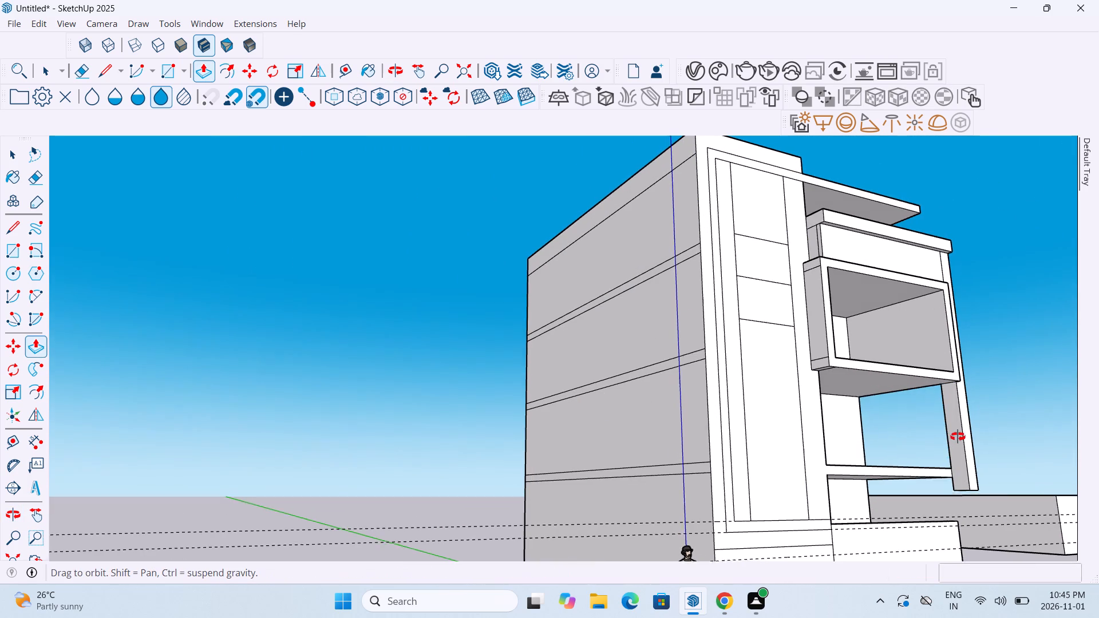
middle_drag(958, 437, 983, 434)
scroll(931, 473, up, 11)
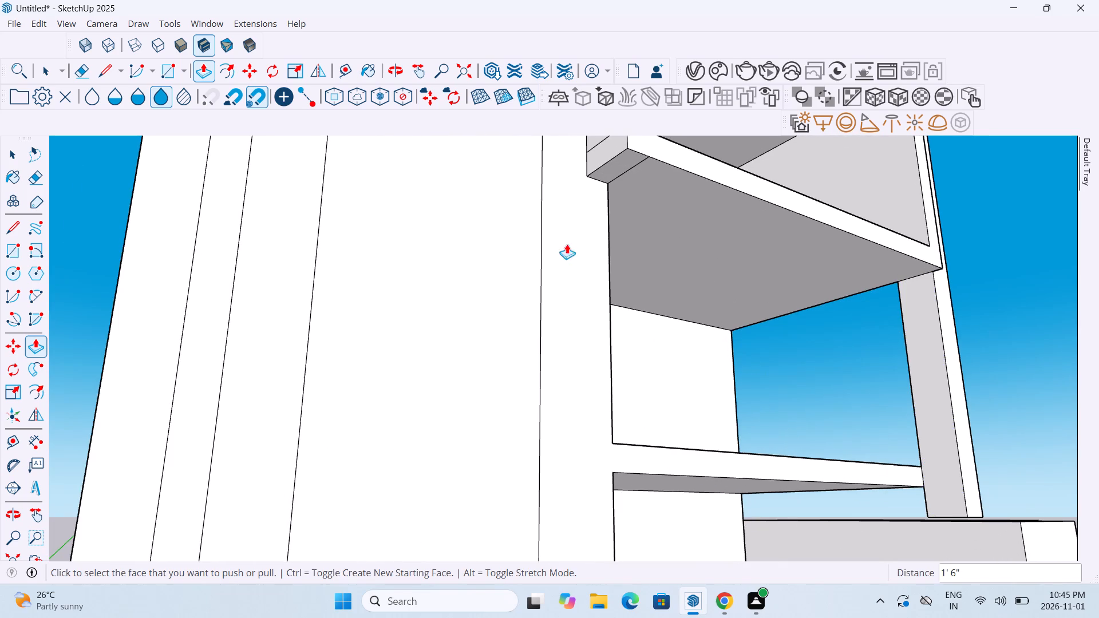
click(110, 72)
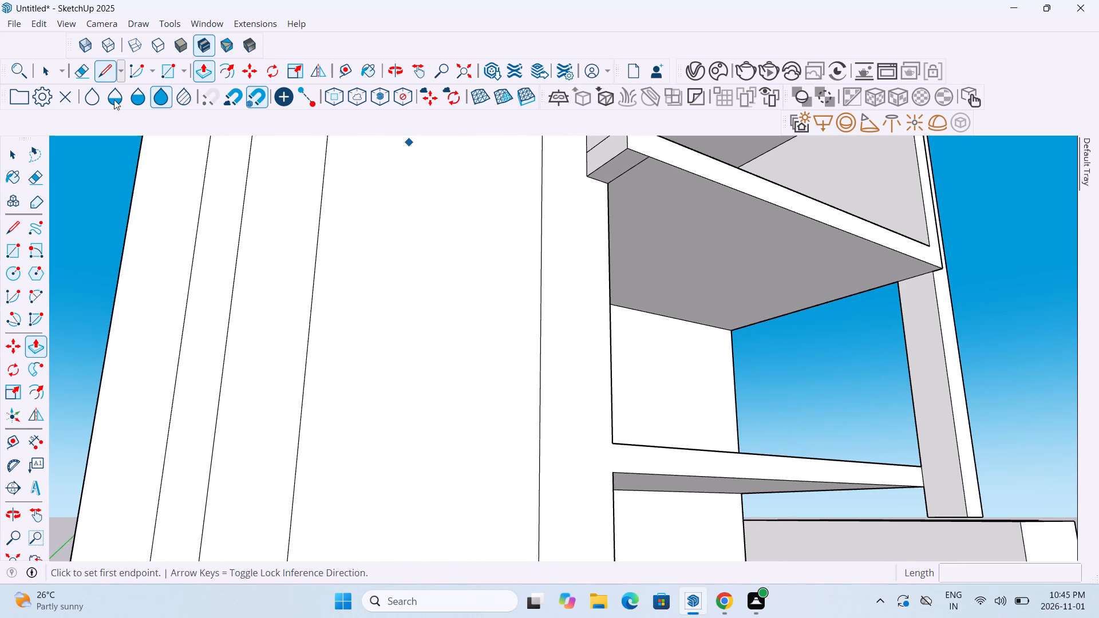
click(926, 488)
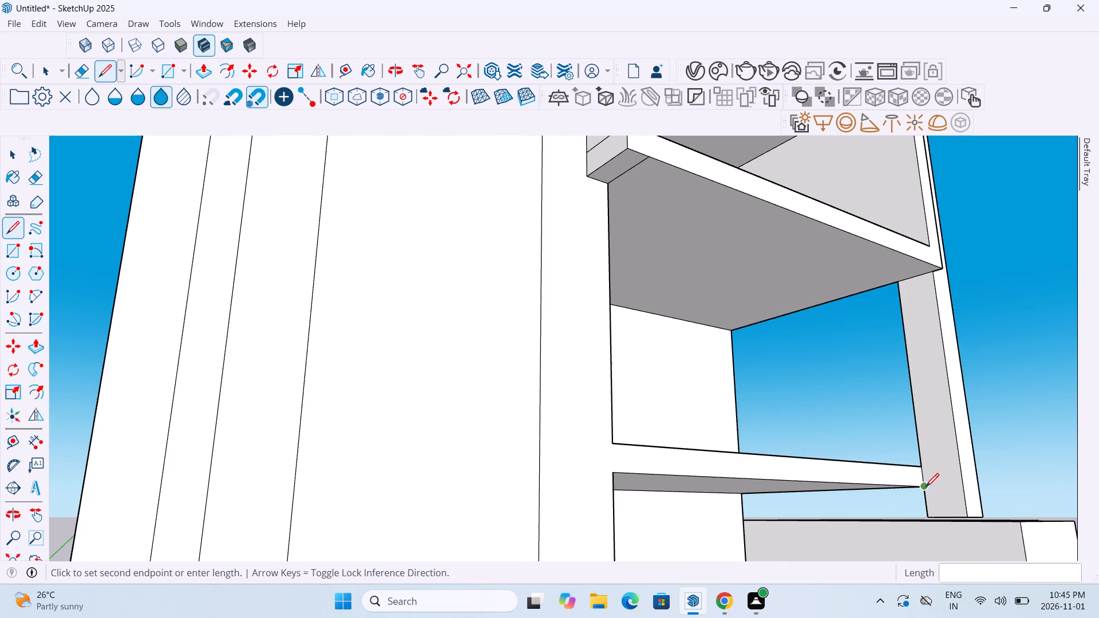
click(963, 486)
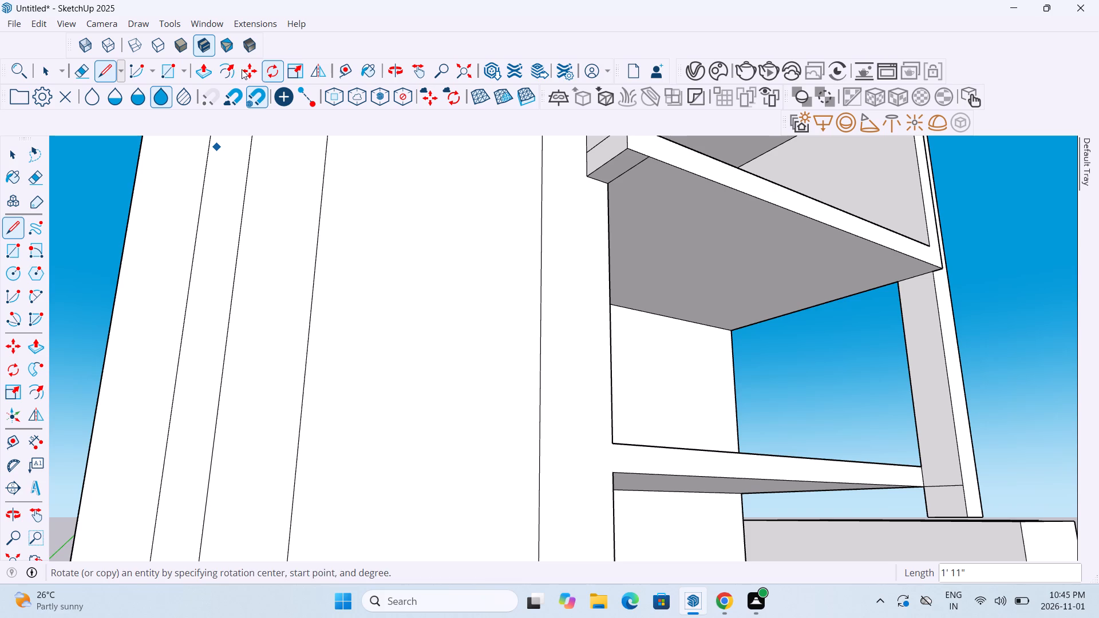
Extrude the vertical leg's lower inner face 20' beneath the slab to form a horizontal band reaching the opening's far side edge.
click(207, 72)
click(940, 502)
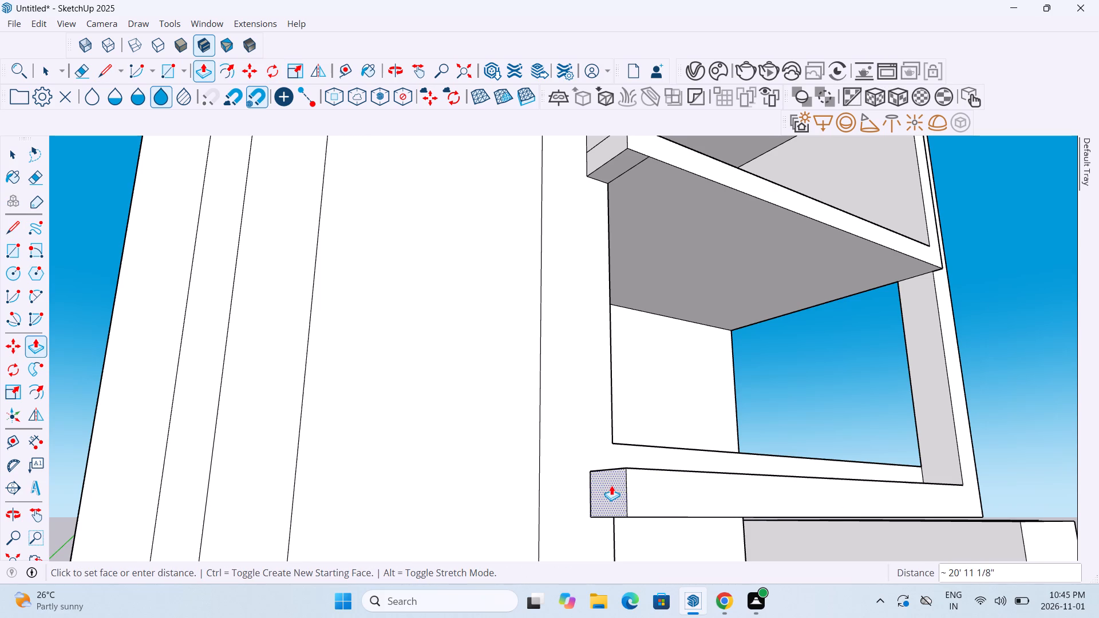
scroll(627, 477, up, 3)
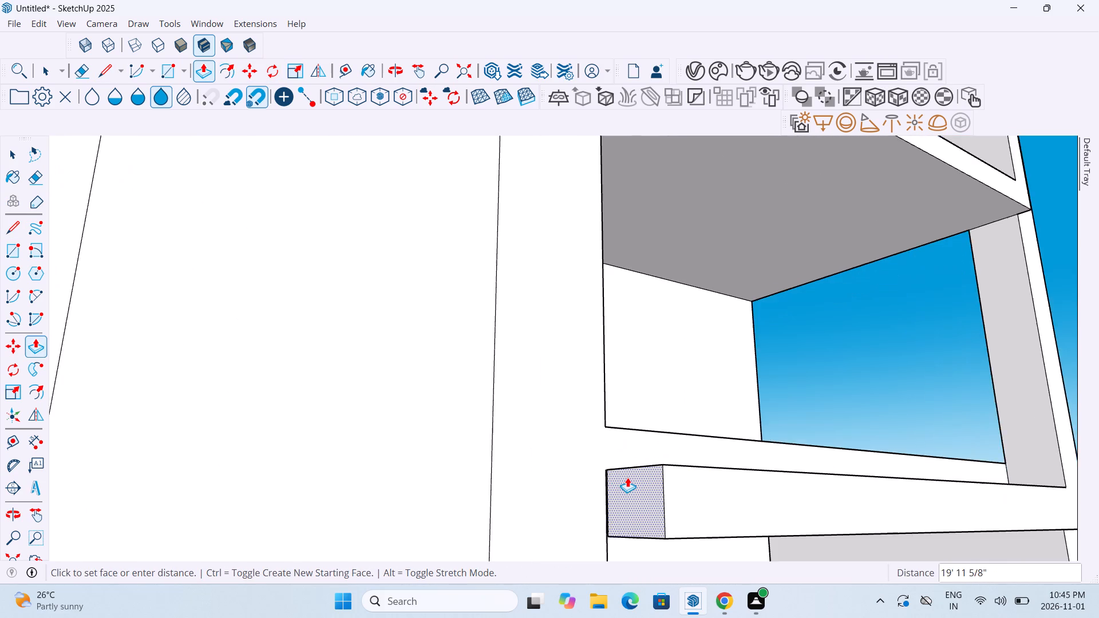
scroll(627, 477, up, 4)
scroll(627, 477, down, 1)
scroll(627, 477, up, 8)
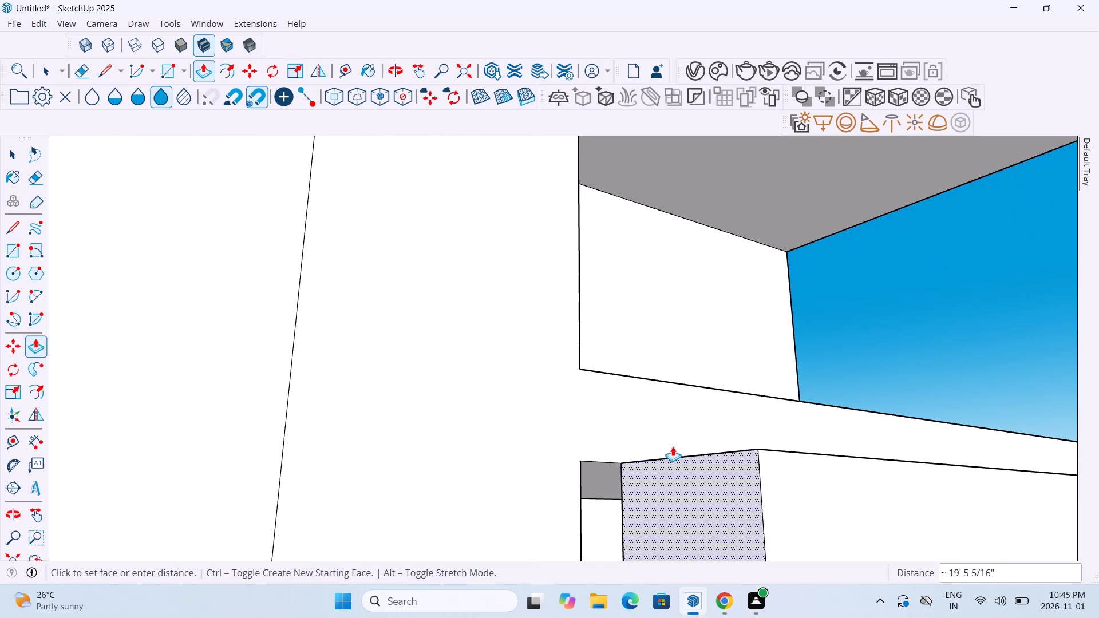
scroll(613, 402, down, 7)
scroll(613, 402, up, 1)
scroll(613, 402, down, 5)
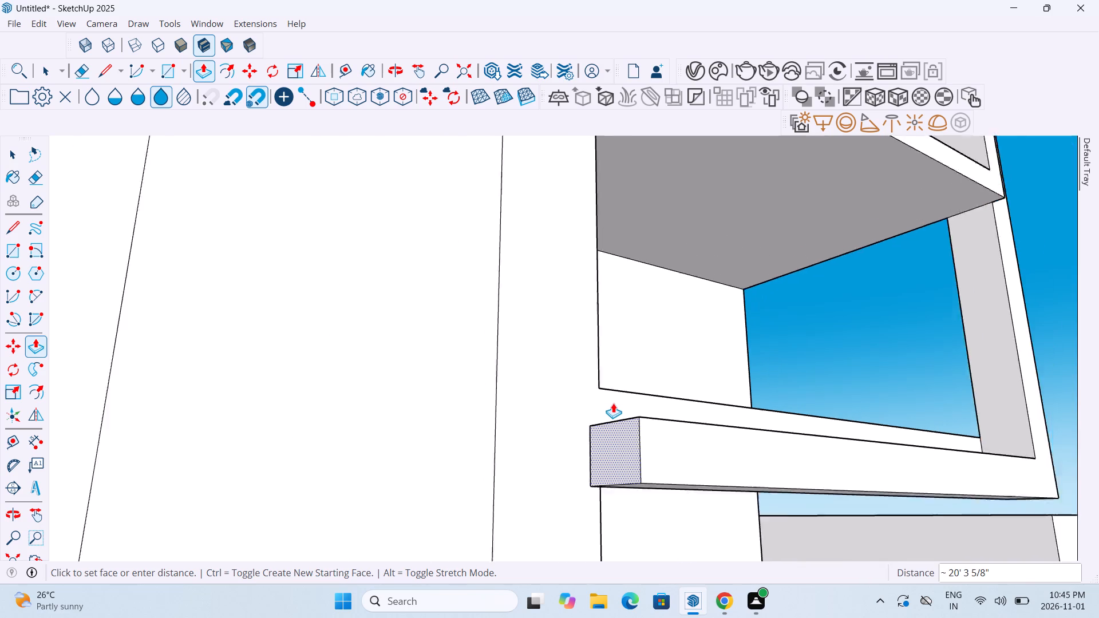
middle_drag(648, 461, 477, 474)
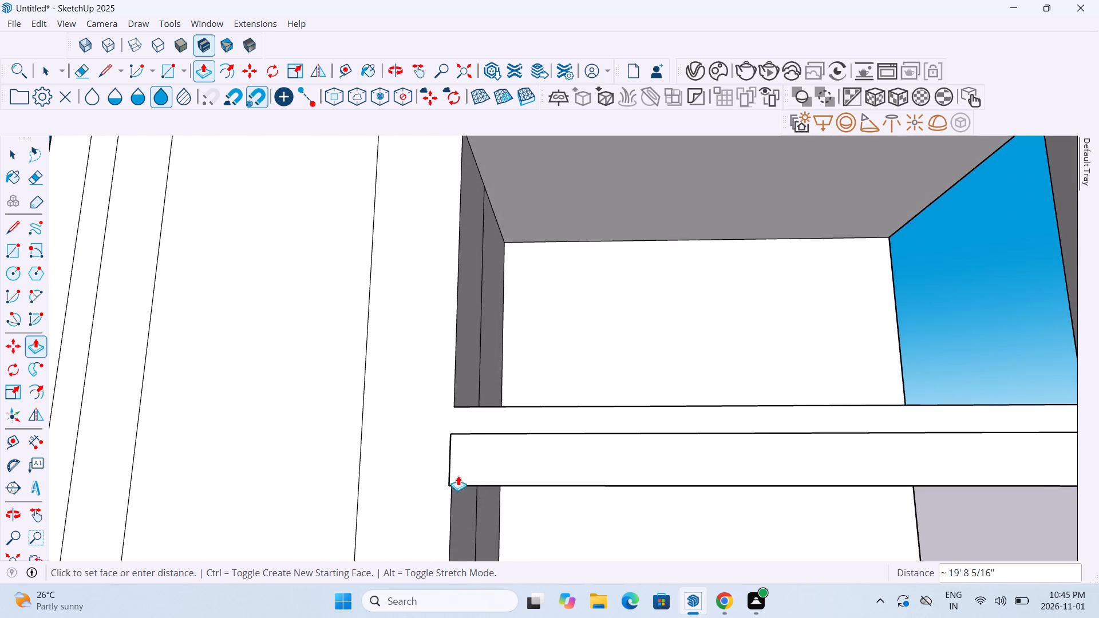
click(452, 517)
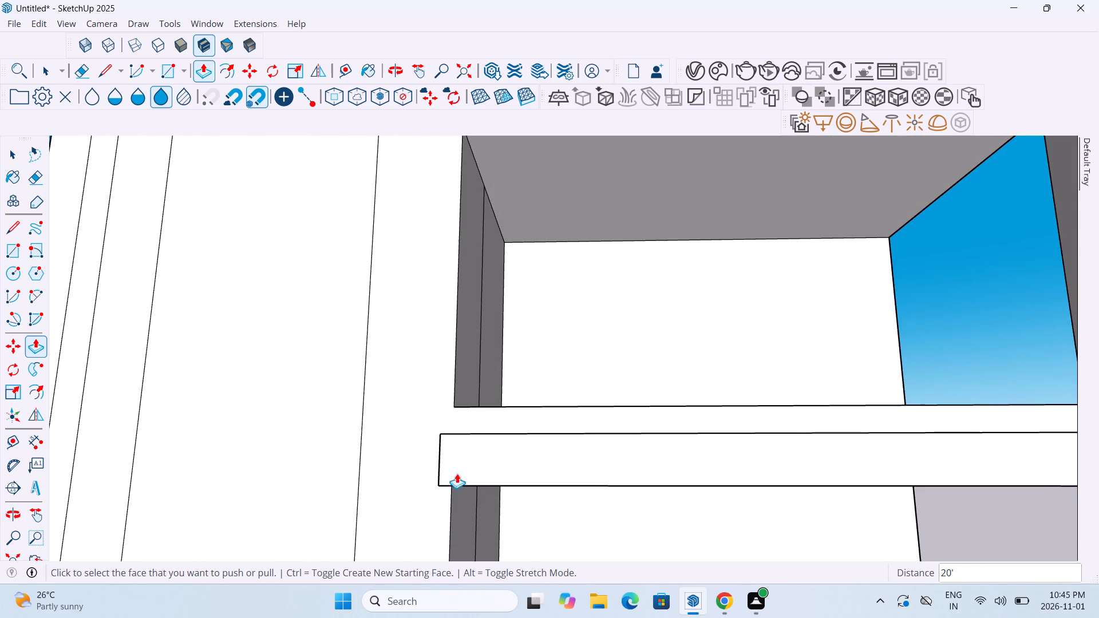
Lengthen the horizontal lower band by 1.5' at its free end face, past the opening's side edge.
middle_drag(459, 462, 469, 531)
scroll(469, 531, down, 4)
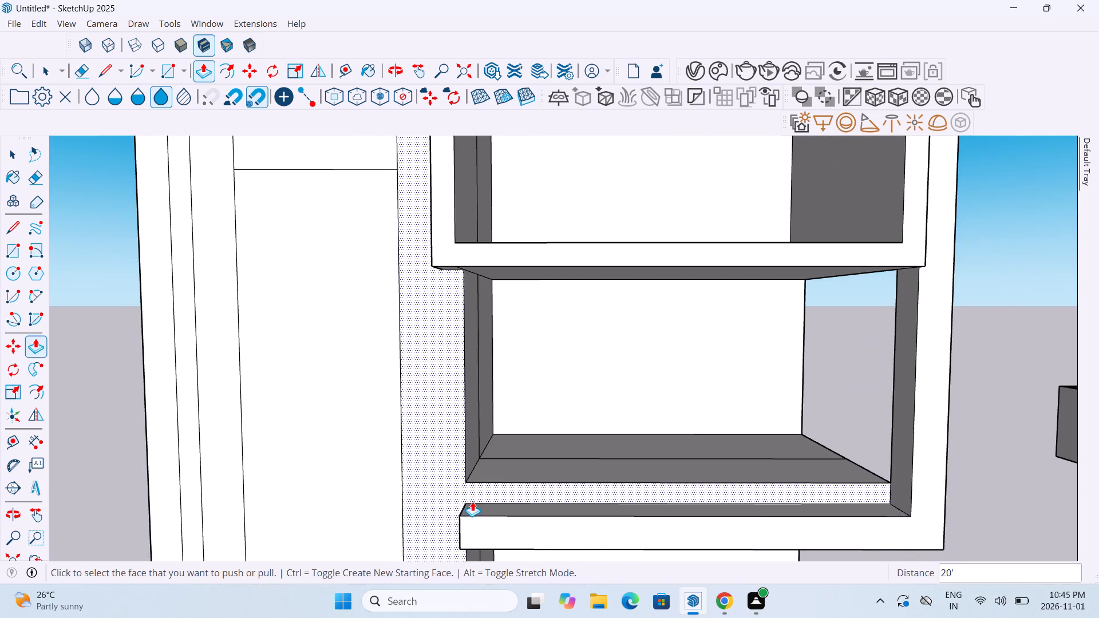
scroll(463, 485, up, 8)
scroll(469, 492, down, 1)
scroll(469, 492, up, 3)
middle_drag(563, 540, 724, 508)
scroll(724, 508, down, 11)
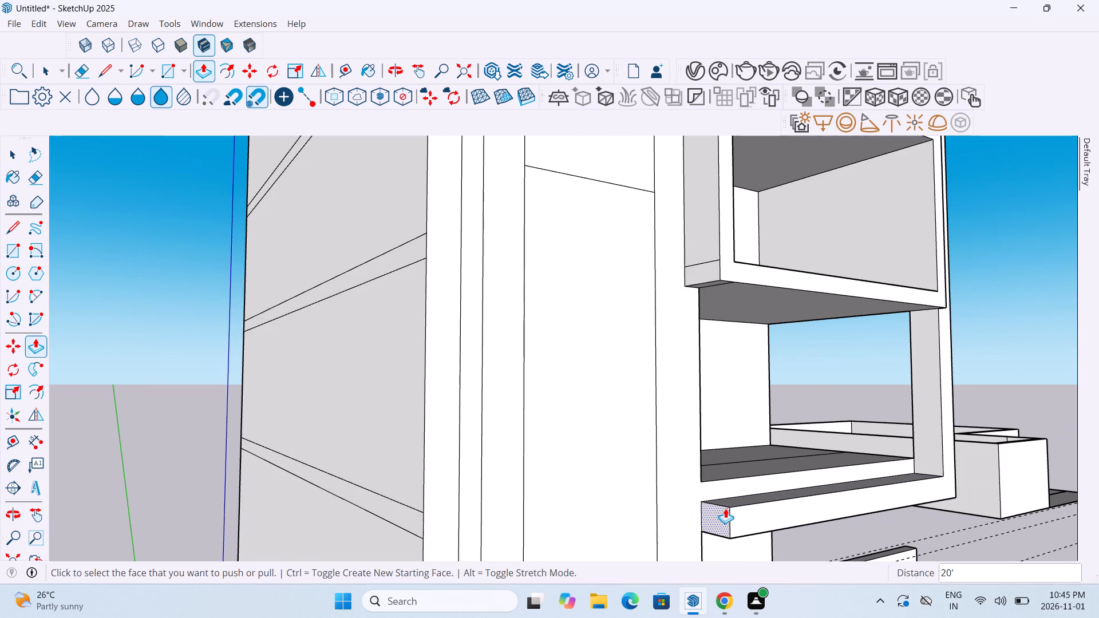
click(716, 517)
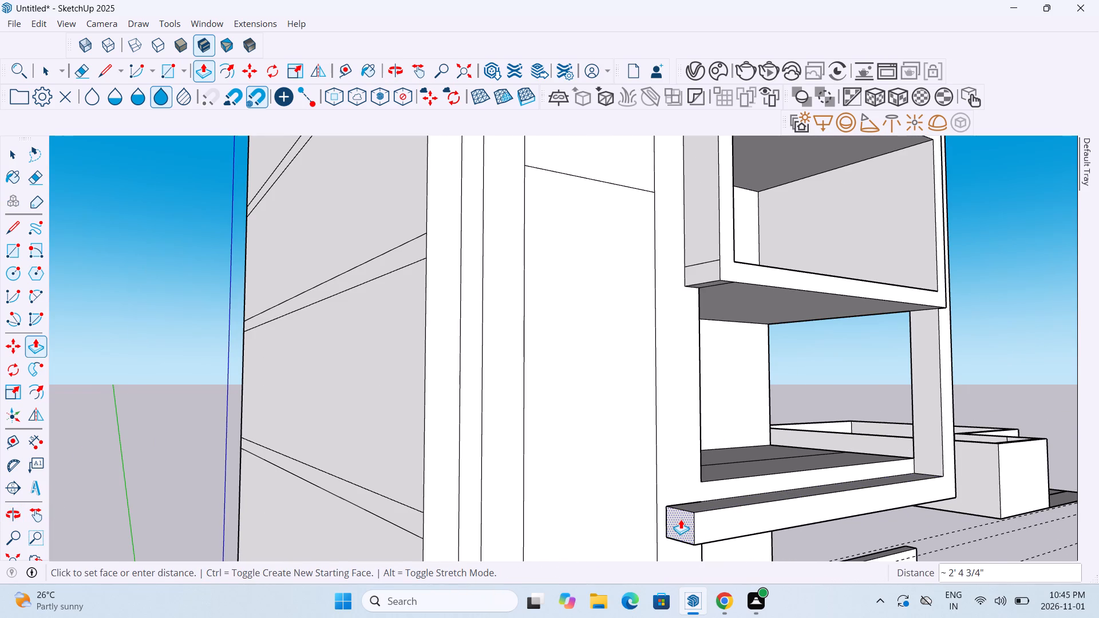
text(1.5')
key(Return)
Draw a 1' 11" line across the lower band's underside, starting where the wall opening's vertical edge meets it.
middle_drag(764, 524, 587, 505)
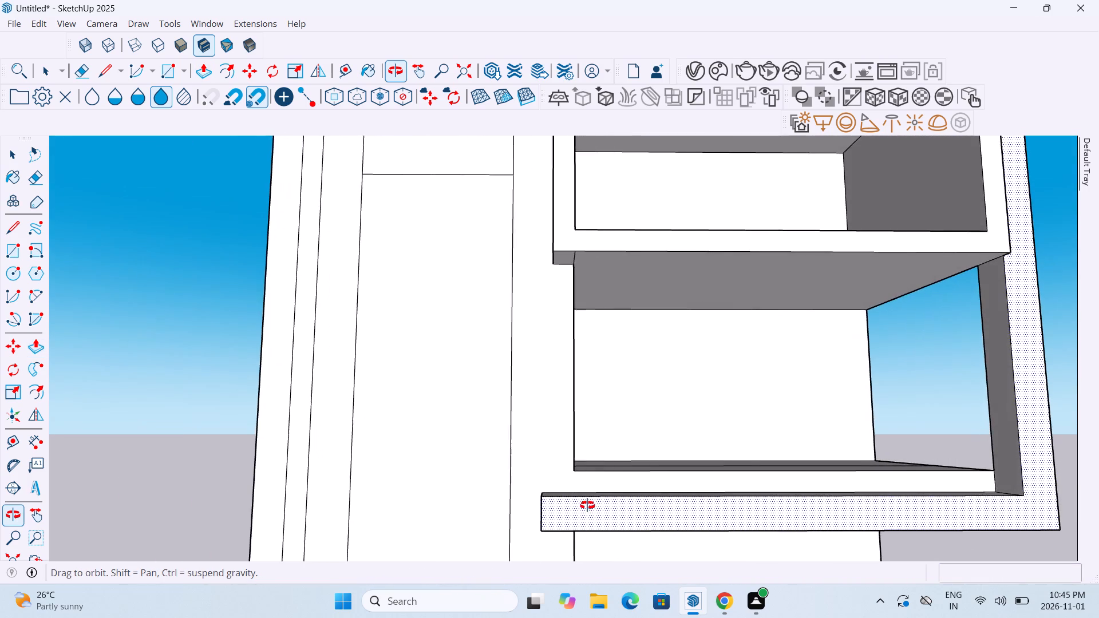
middle_drag(587, 505, 586, 506)
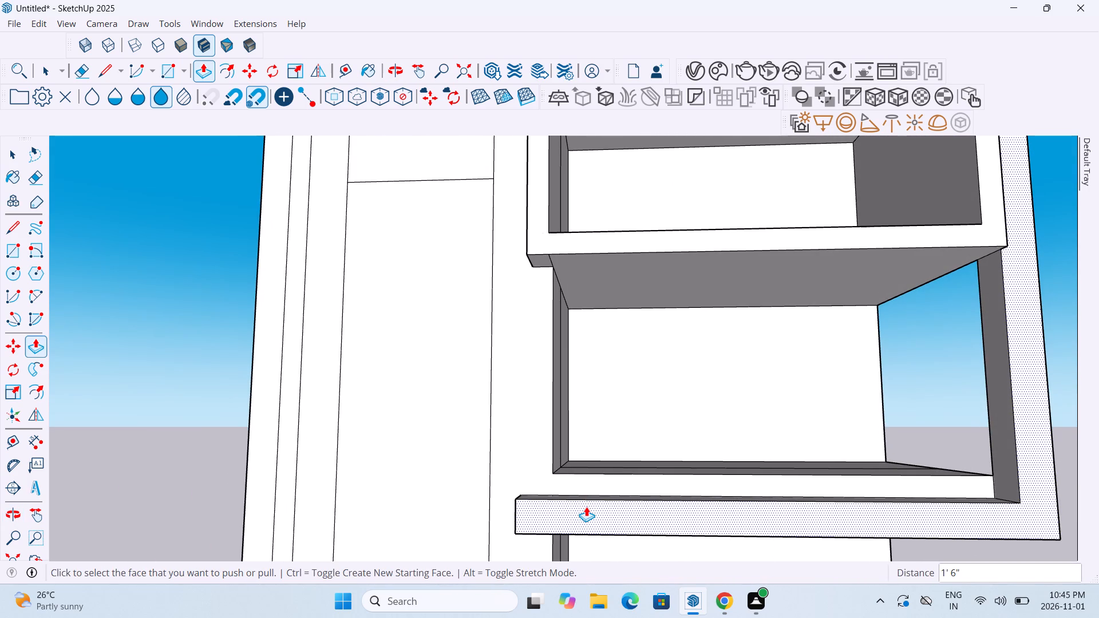
middle_drag(566, 485, 568, 533)
scroll(568, 533, down, 6)
middle_drag(584, 497, 579, 530)
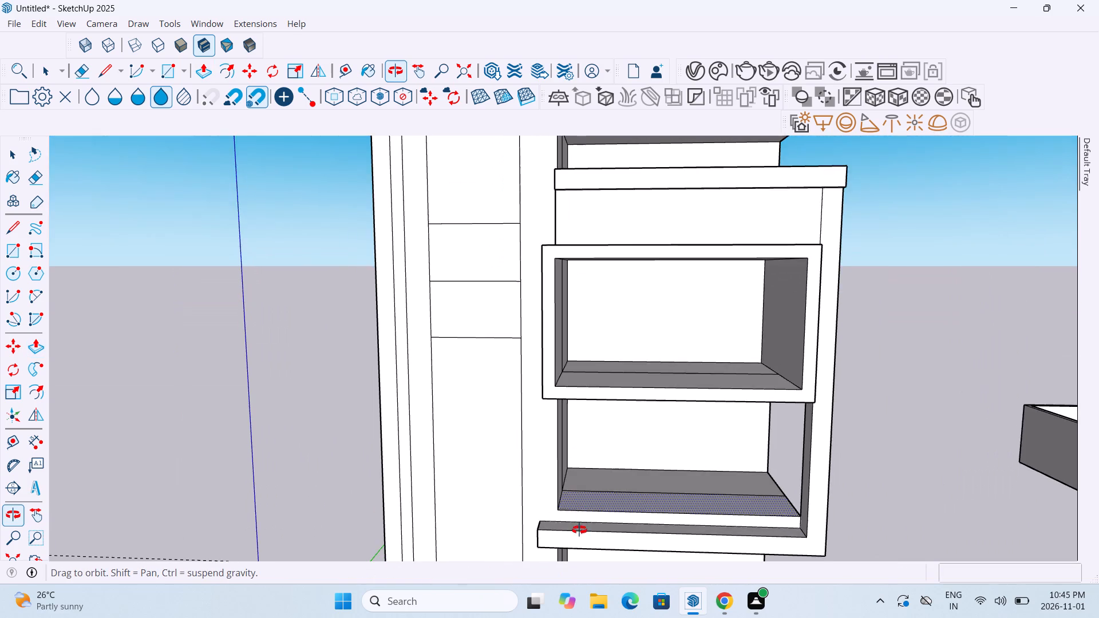
middle_drag(579, 530, 578, 540)
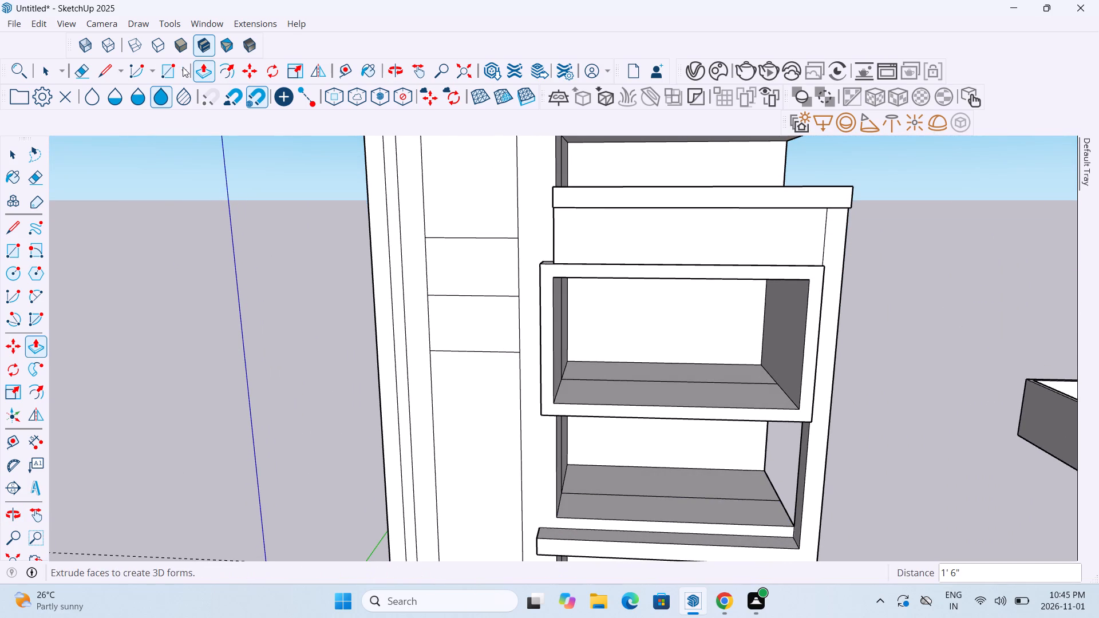
click(106, 75)
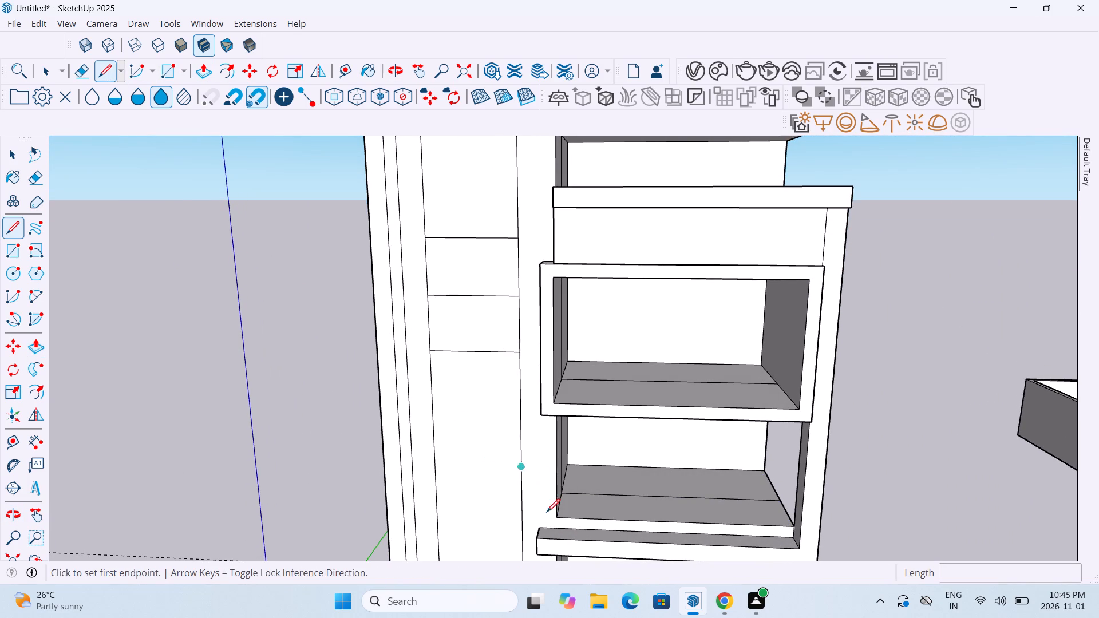
scroll(556, 561, up, 6)
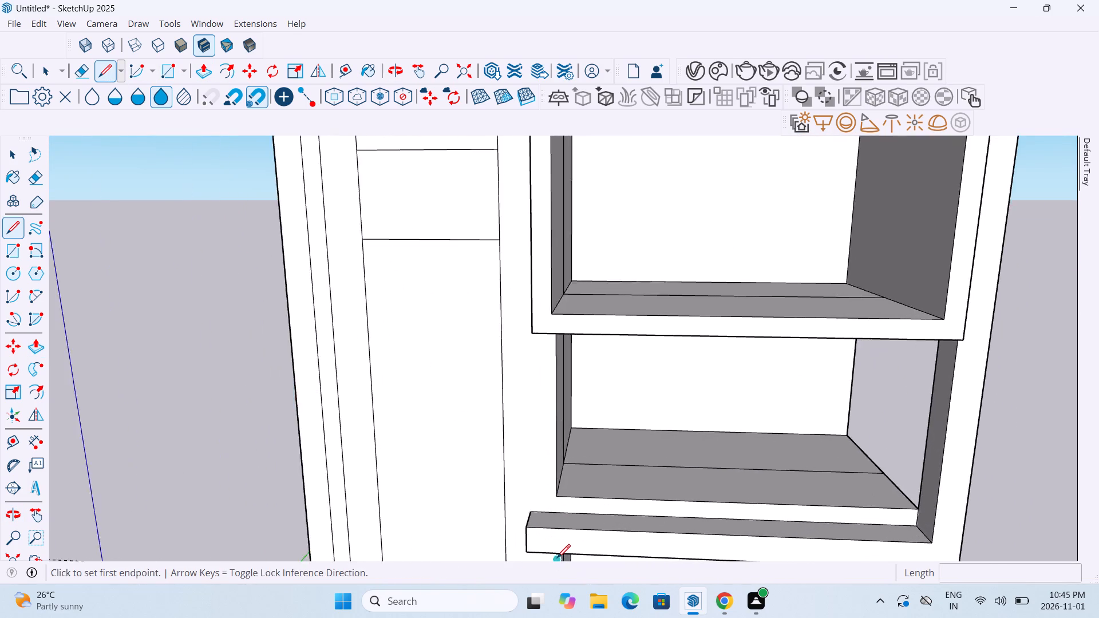
scroll(557, 559, up, 5)
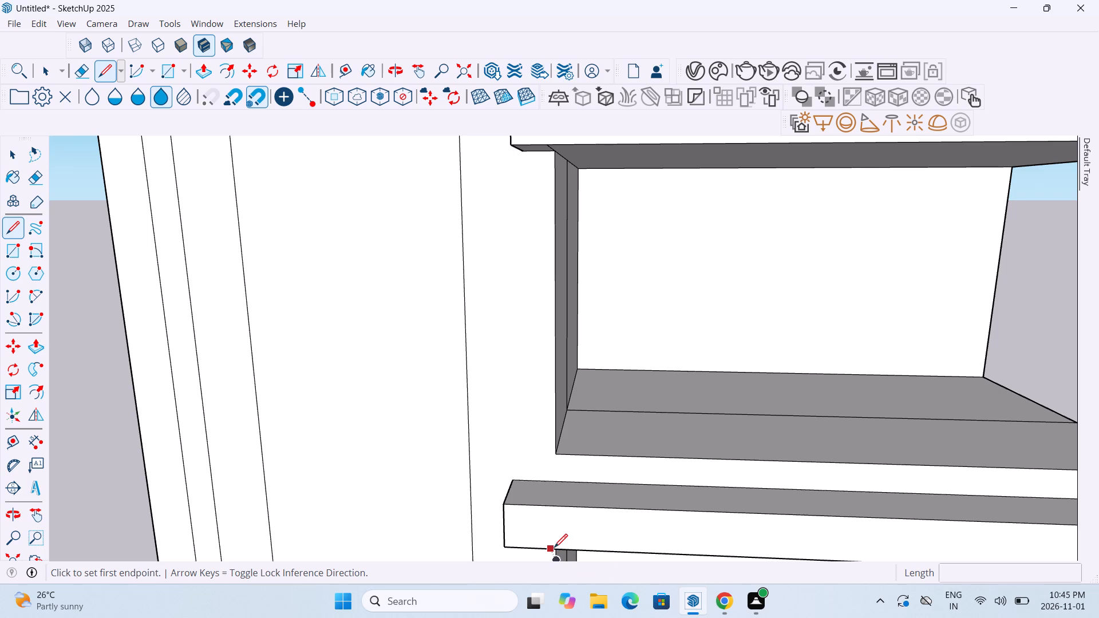
scroll(554, 550, up, 5)
middle_drag(554, 549, 567, 486)
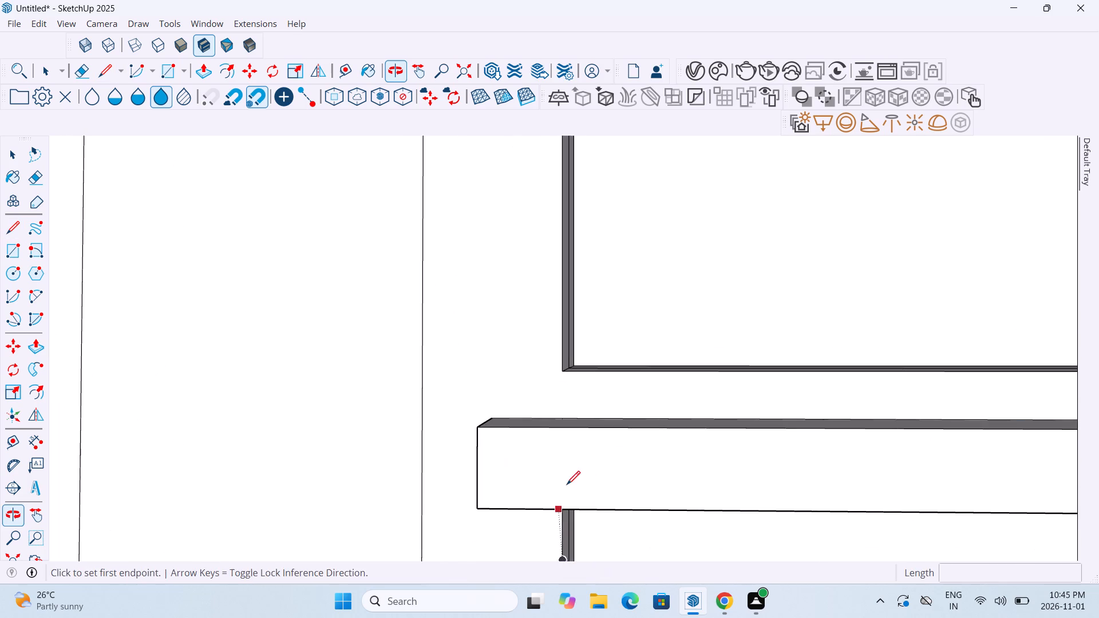
middle_drag(565, 506, 559, 450)
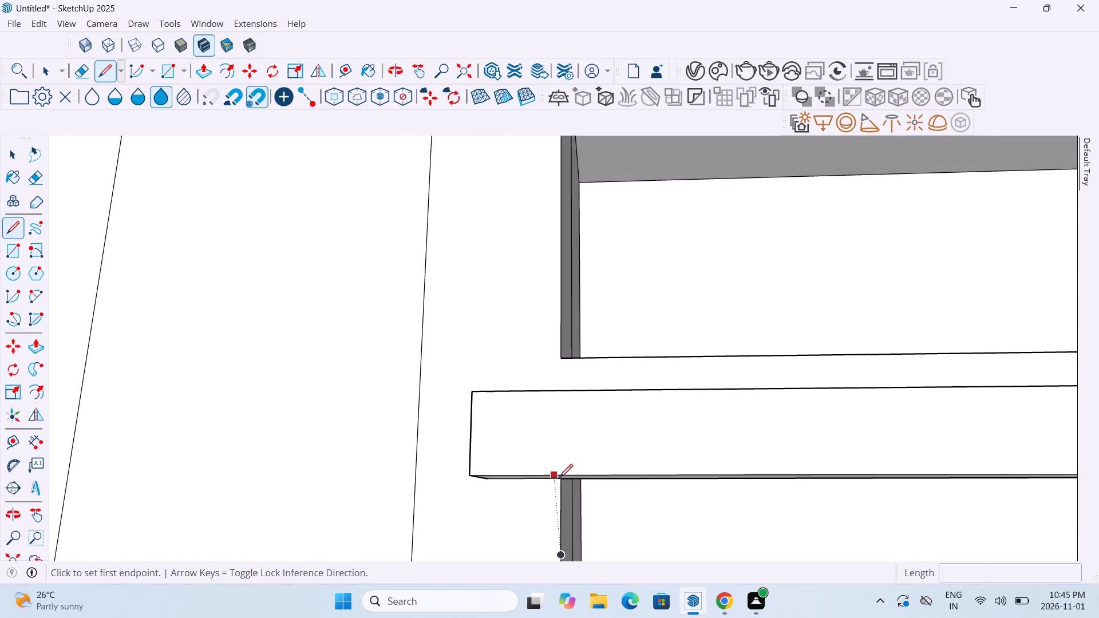
middle_drag(560, 480, 614, 473)
scroll(583, 485, up, 5)
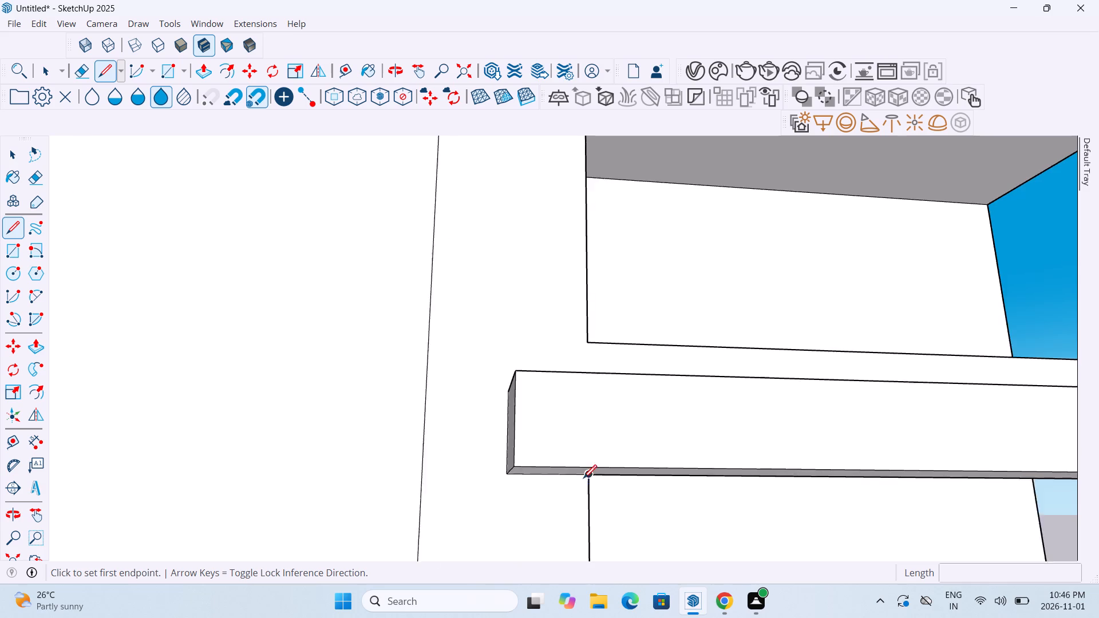
scroll(583, 480, up, 11)
click(597, 469)
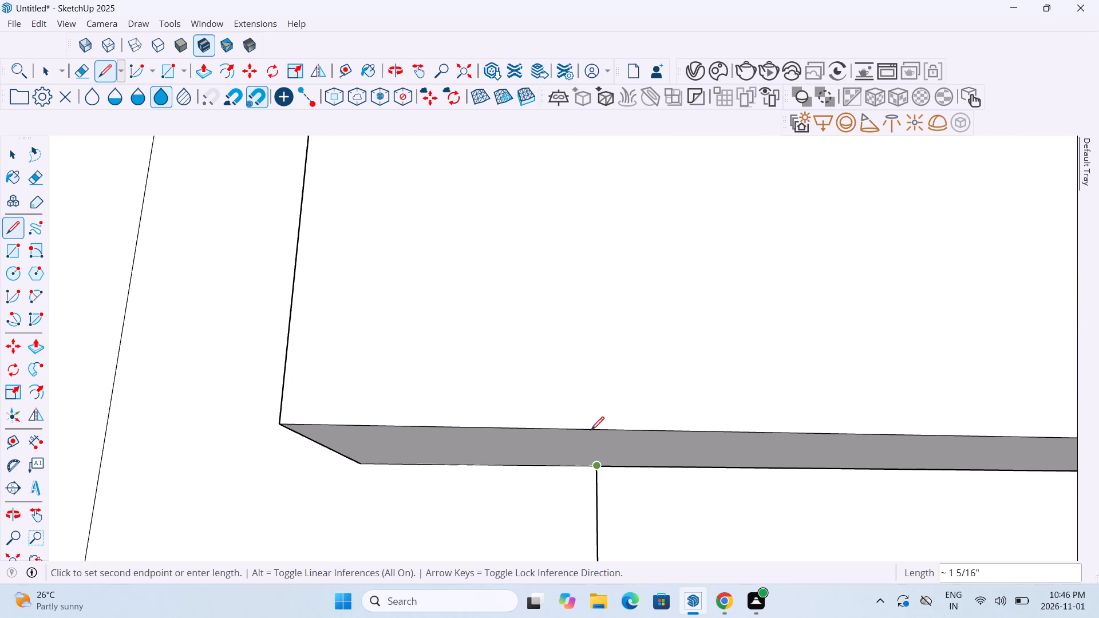
scroll(591, 430, down, 5)
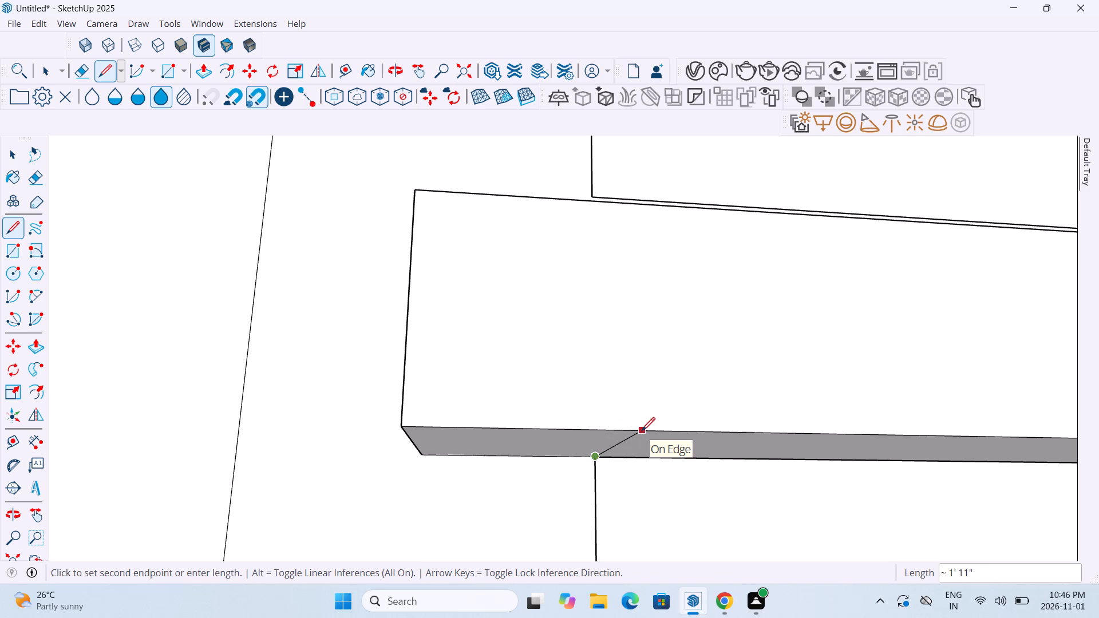
middle_drag(642, 432, 774, 386)
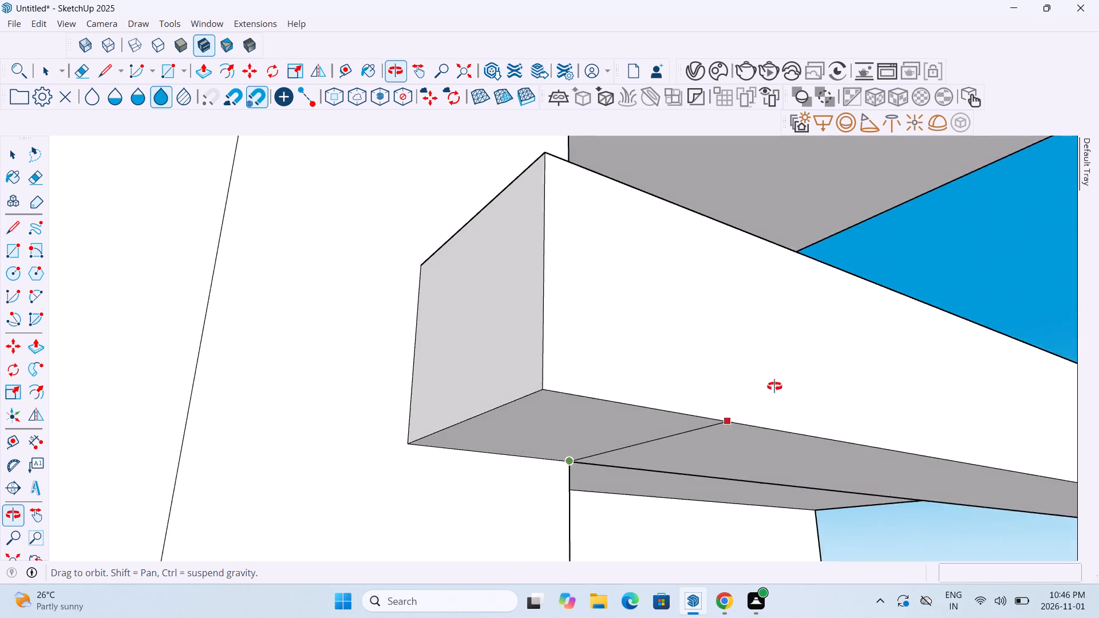
middle_drag(774, 386, 765, 284)
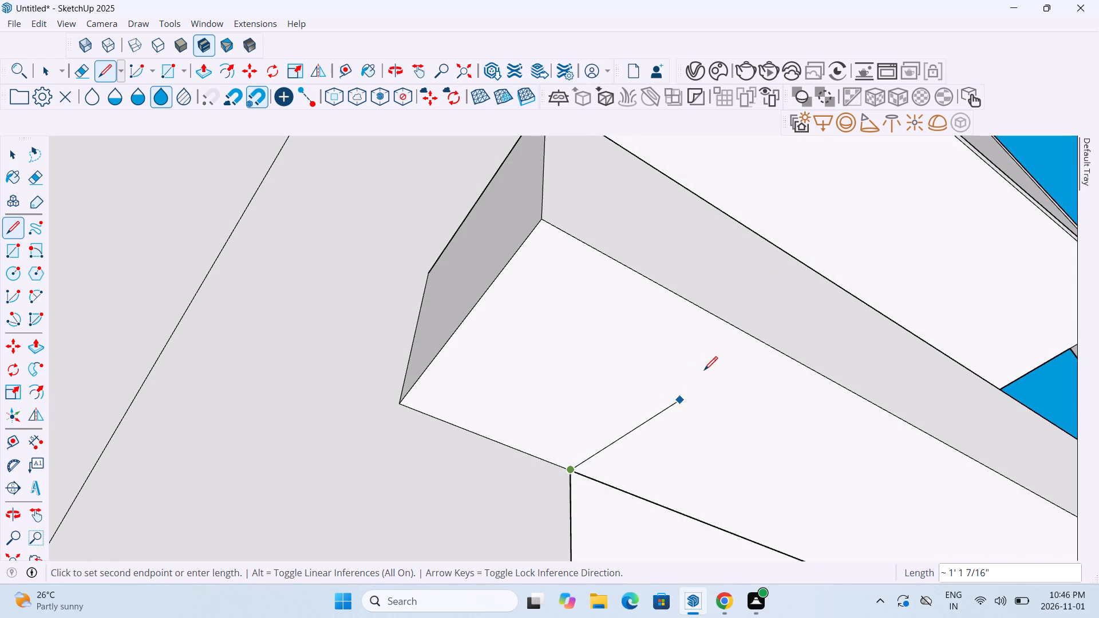
click(739, 329)
Draw a matching 1' 11" line across the lower band's top face, in line with the opening's edge, marking off the end portion.
middle_drag(737, 335, 599, 465)
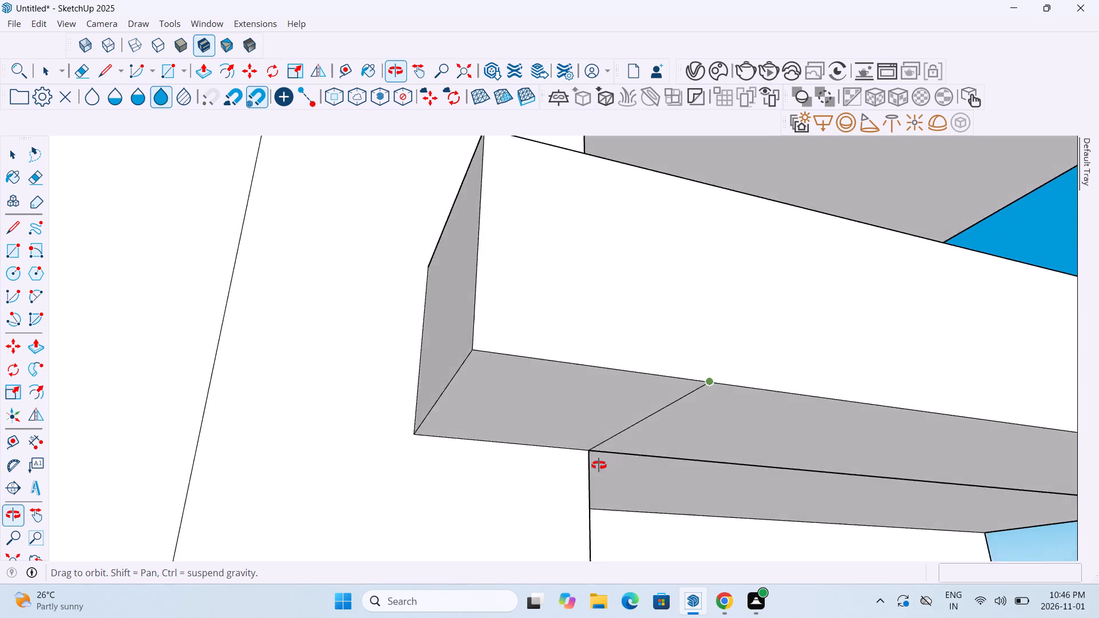
middle_drag(599, 465, 526, 494)
middle_drag(609, 366, 626, 455)
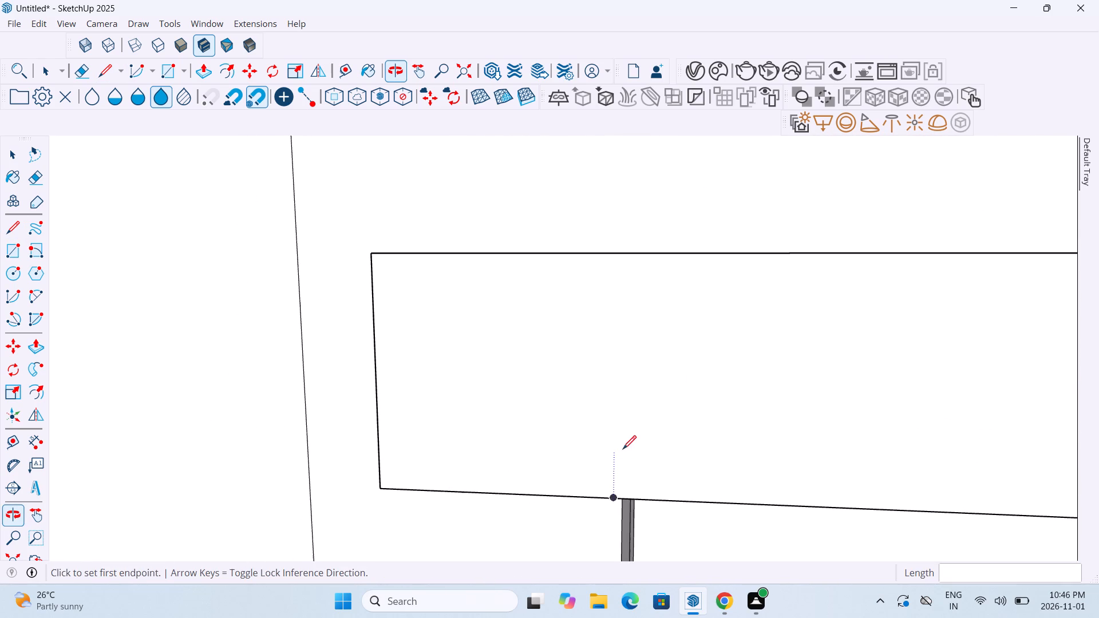
click(617, 255)
middle_drag(617, 255, 617, 385)
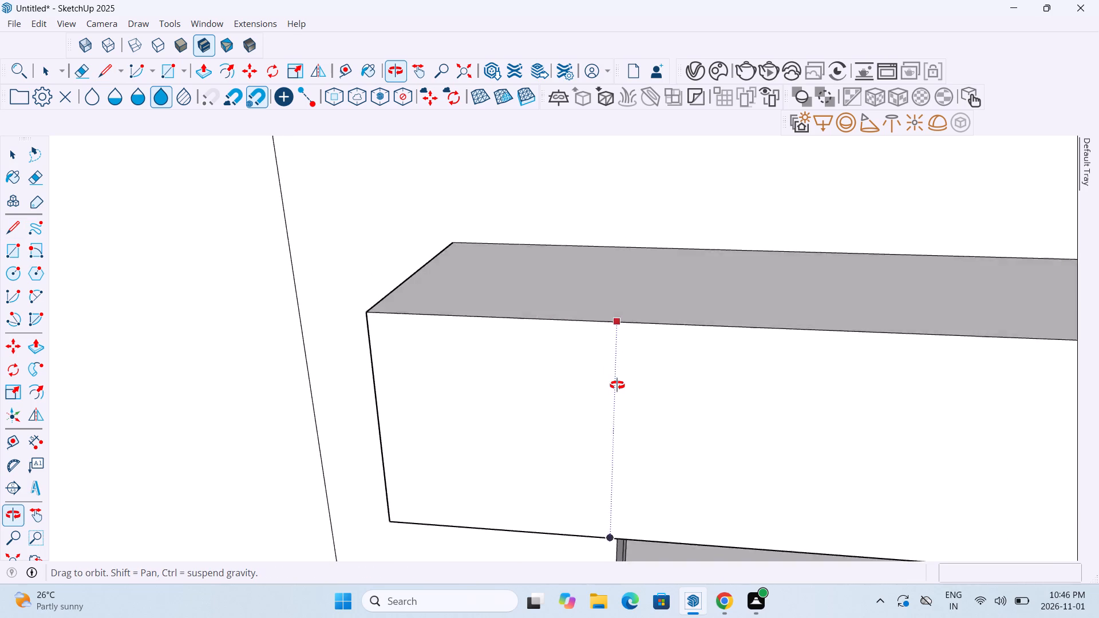
middle_drag(617, 385, 620, 428)
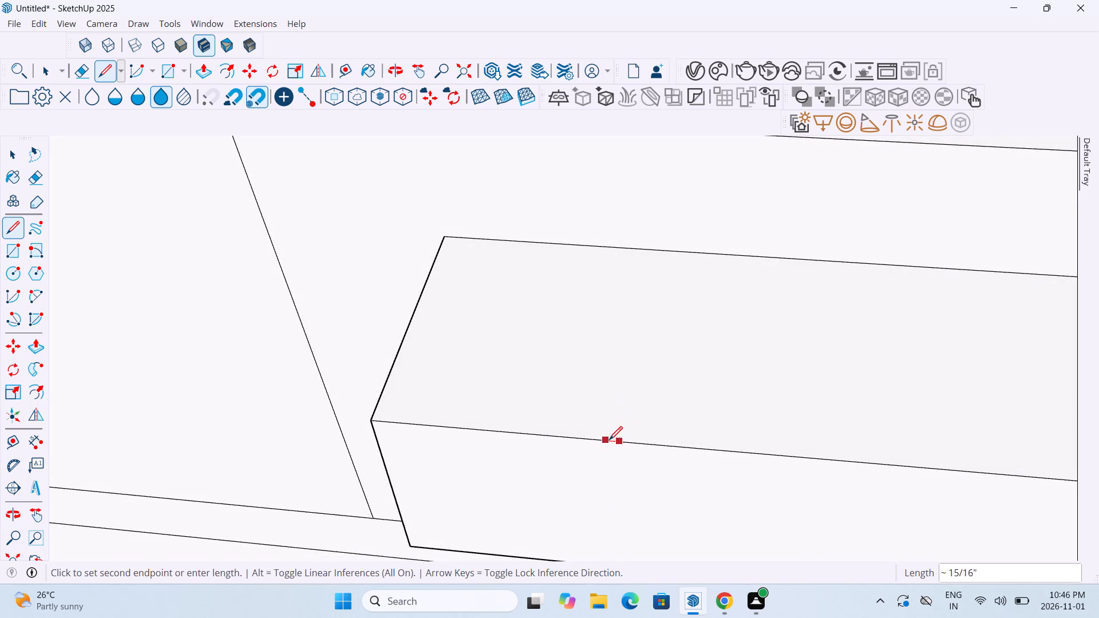
click(617, 443)
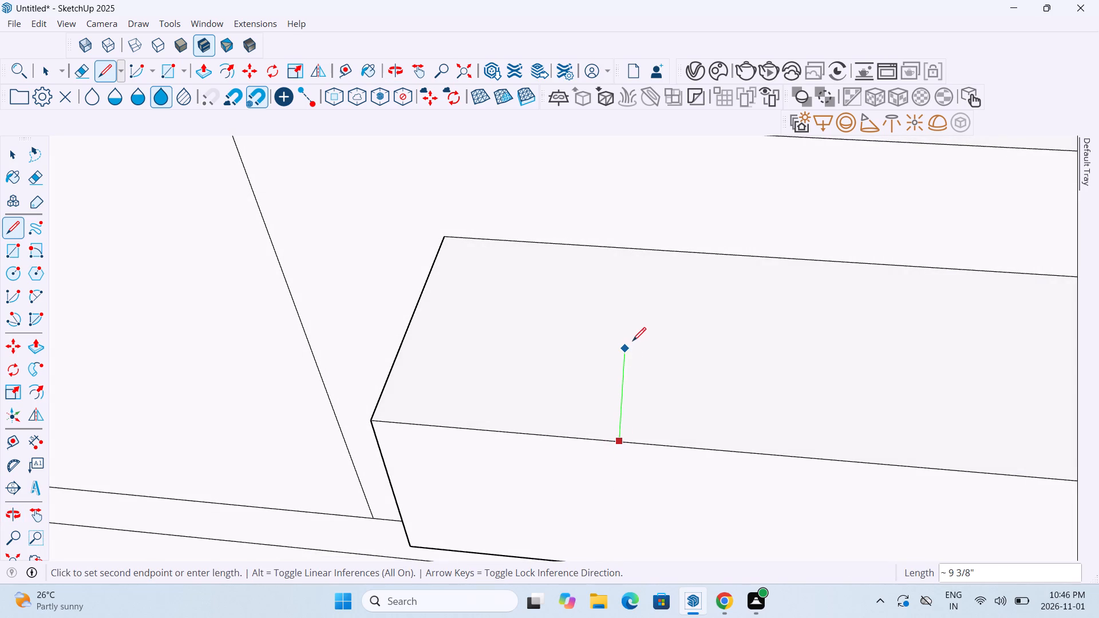
click(631, 252)
Extrude the marked-off end portion of the lower band's top face upward about 4' 8" to form an upright return.
scroll(631, 252, down, 15)
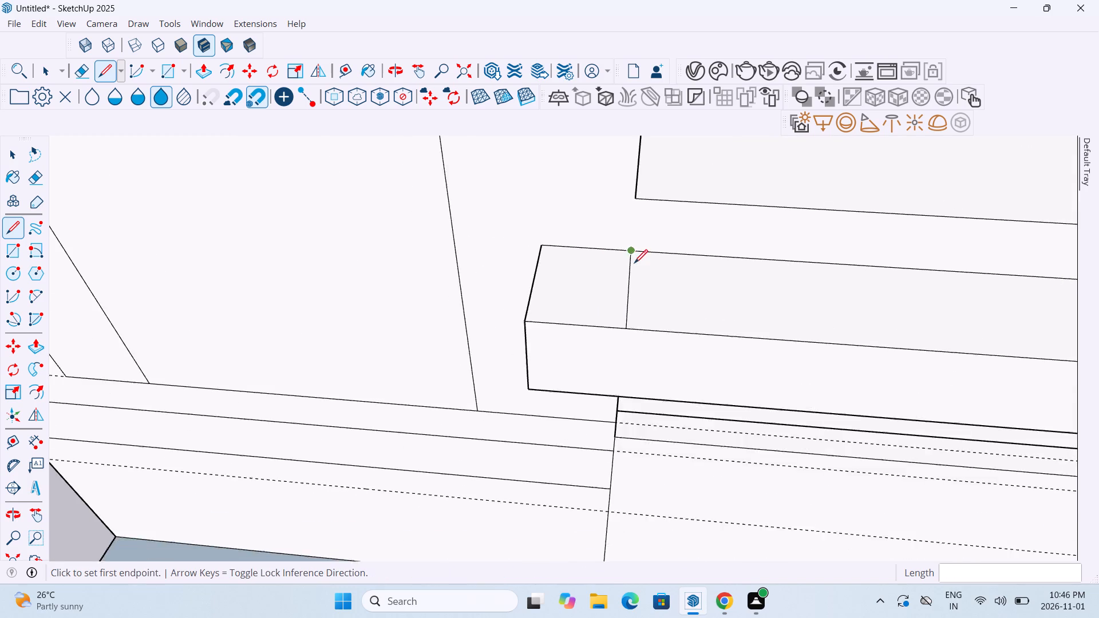
scroll(634, 264, down, 4)
middle_drag(636, 270, 650, 367)
scroll(650, 367, down, 12)
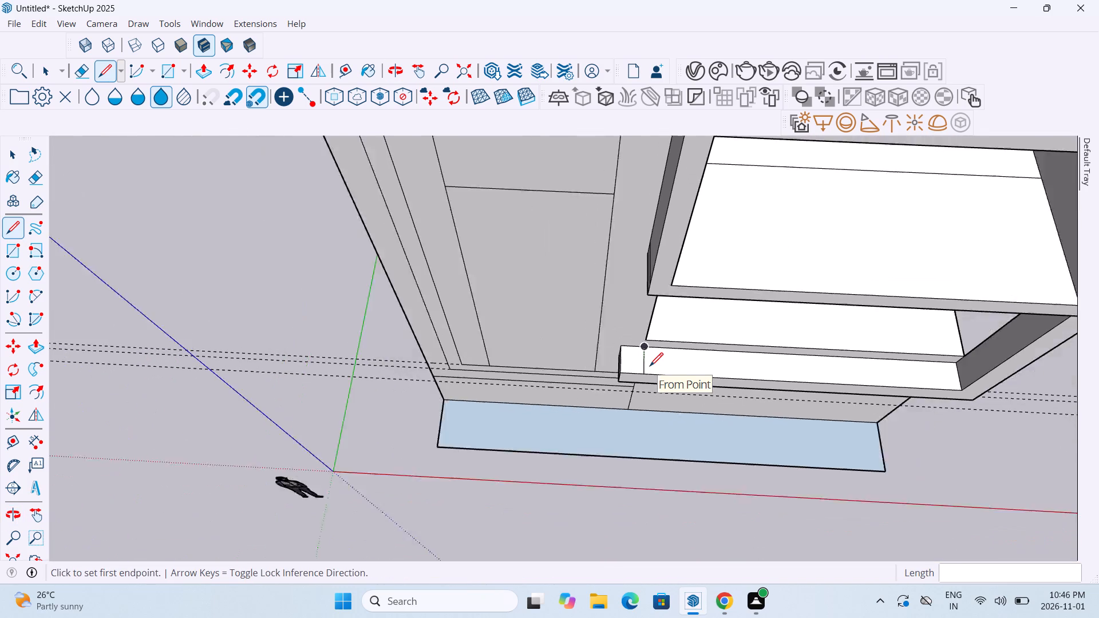
click(204, 73)
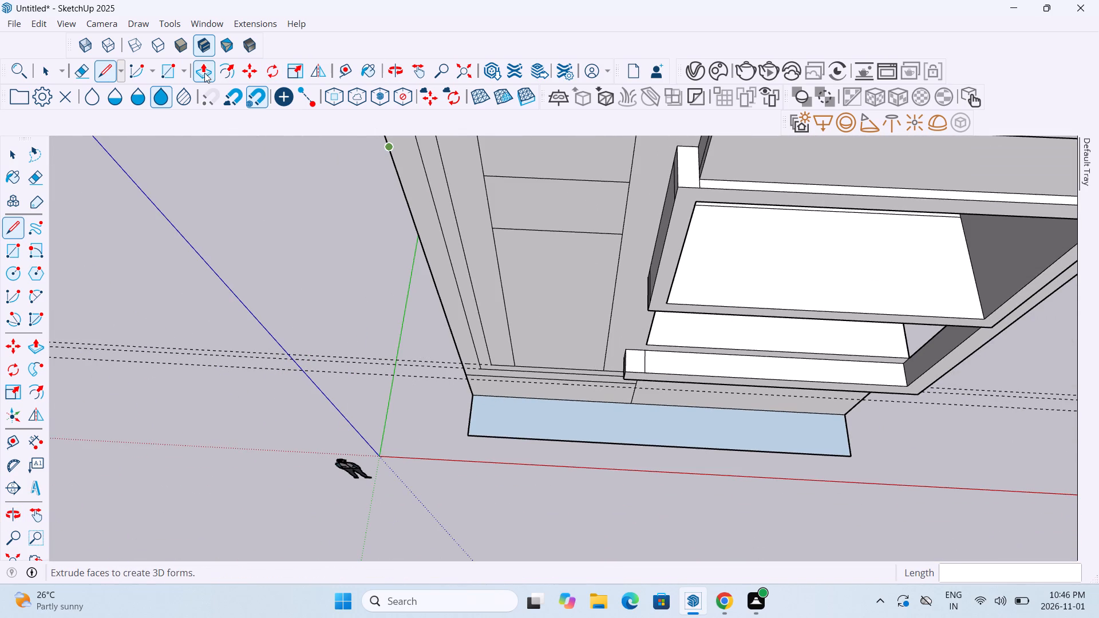
scroll(643, 360, up, 7)
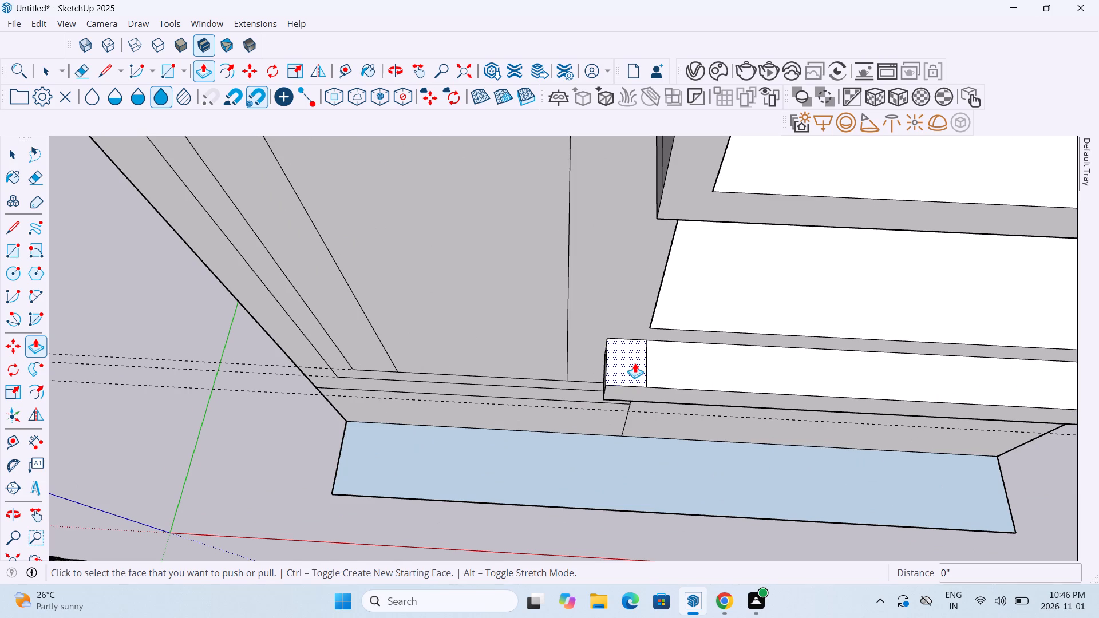
click(635, 363)
middle_drag(638, 314, 654, 280)
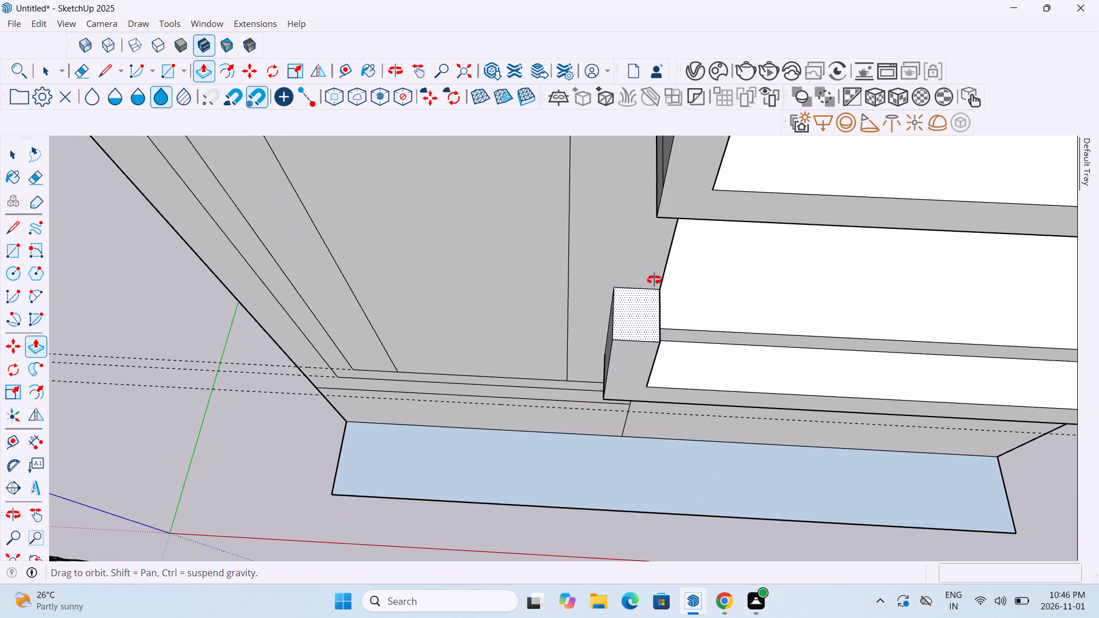
middle_drag(654, 280, 659, 234)
scroll(659, 234, down, 12)
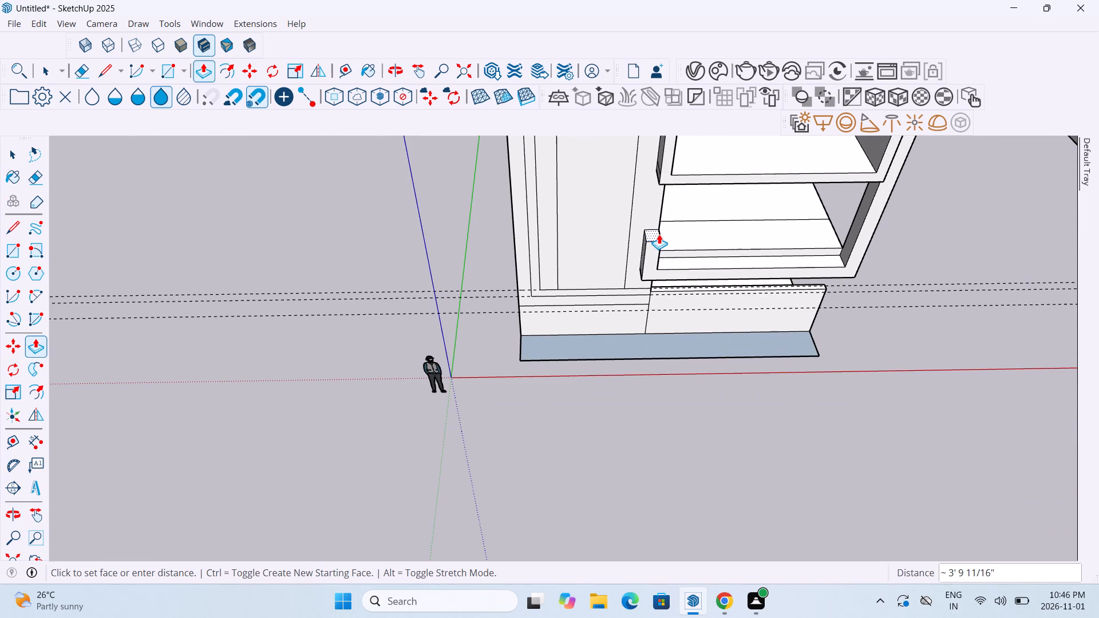
middle_drag(658, 224, 650, 195)
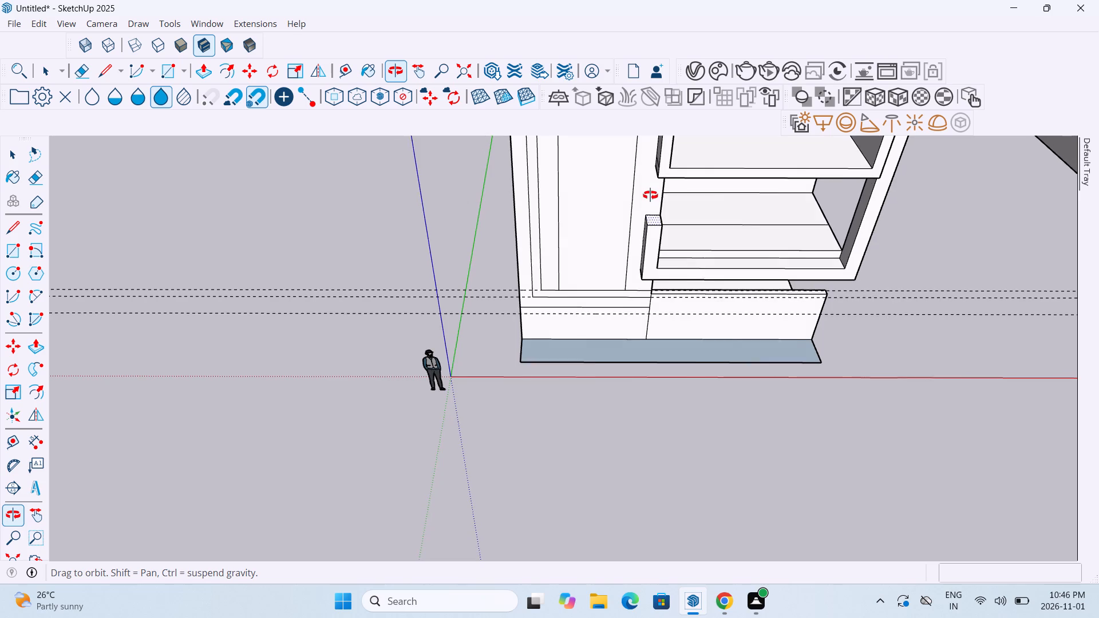
middle_drag(650, 195, 650, 185)
middle_drag(764, 255, 732, 214)
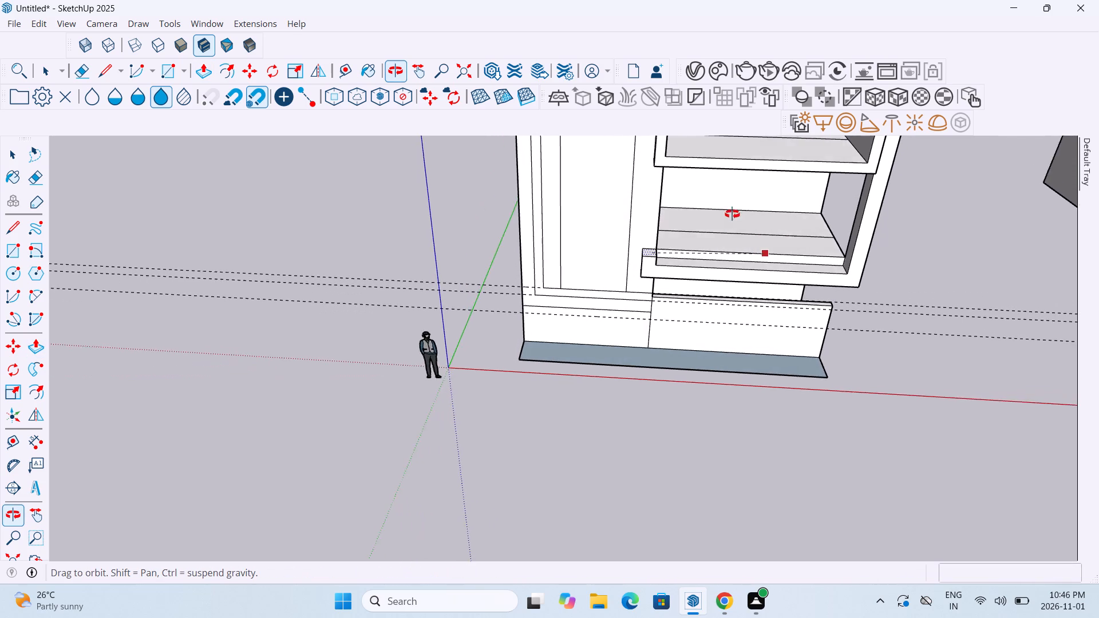
middle_drag(732, 214, 718, 185)
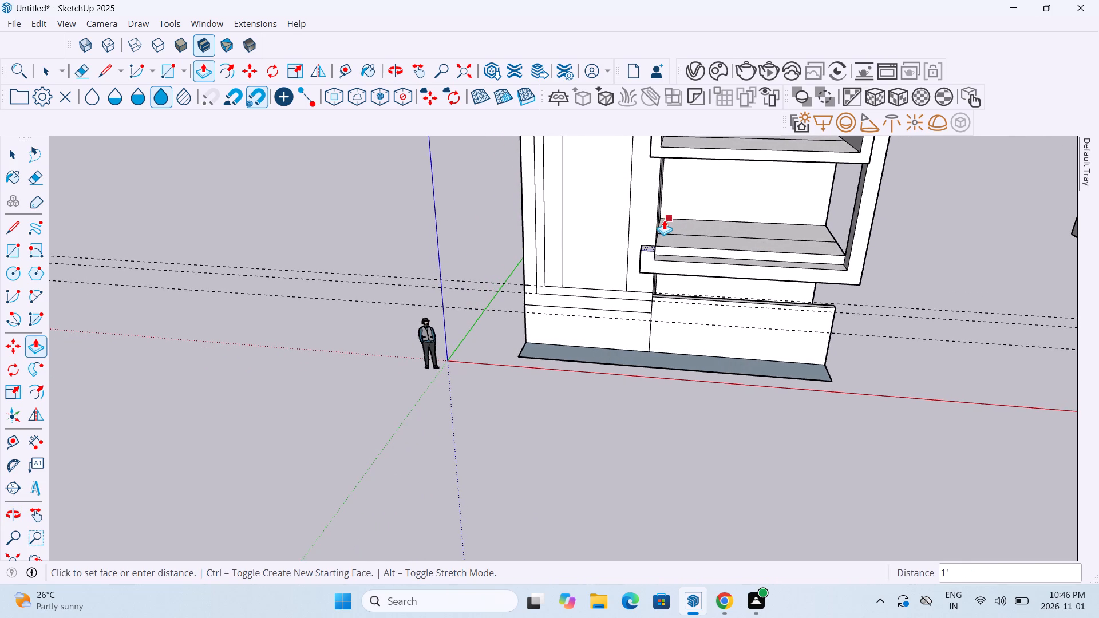
scroll(664, 220, up, 9)
middle_drag(637, 216, 637, 174)
scroll(637, 174, down, 11)
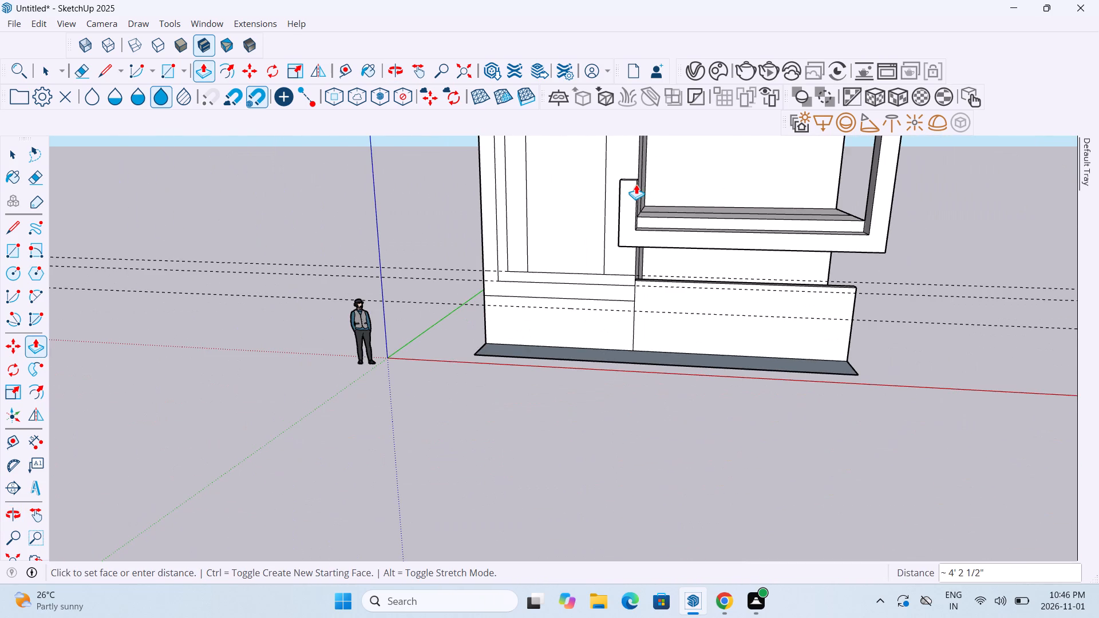
middle_drag(636, 184, 638, 159)
scroll(638, 159, down, 10)
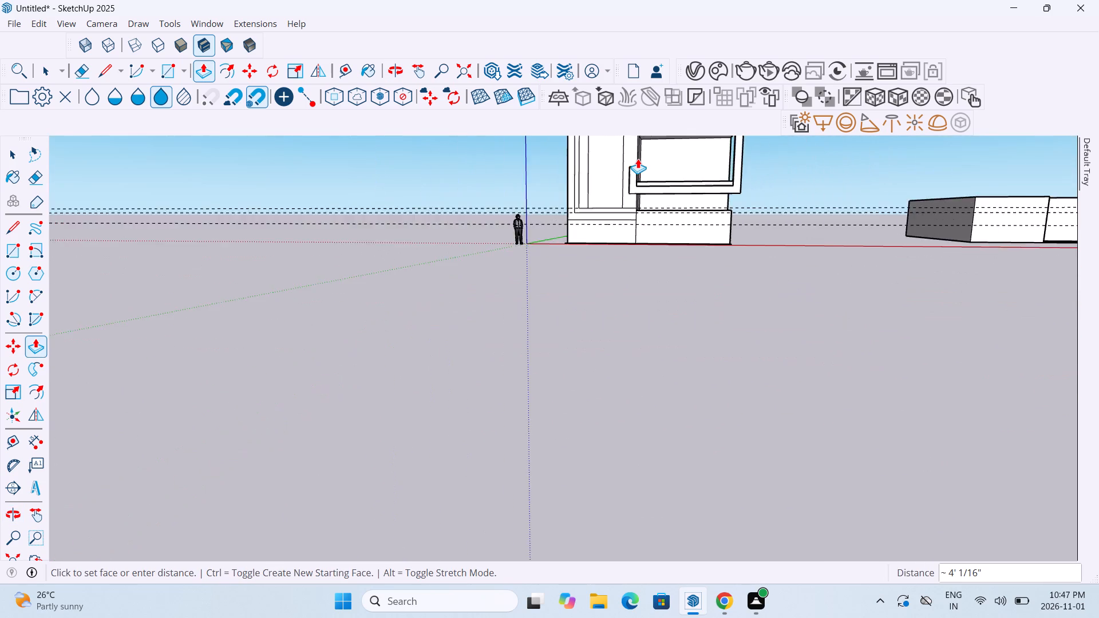
scroll(638, 159, down, 18)
scroll(649, 138, up, 3)
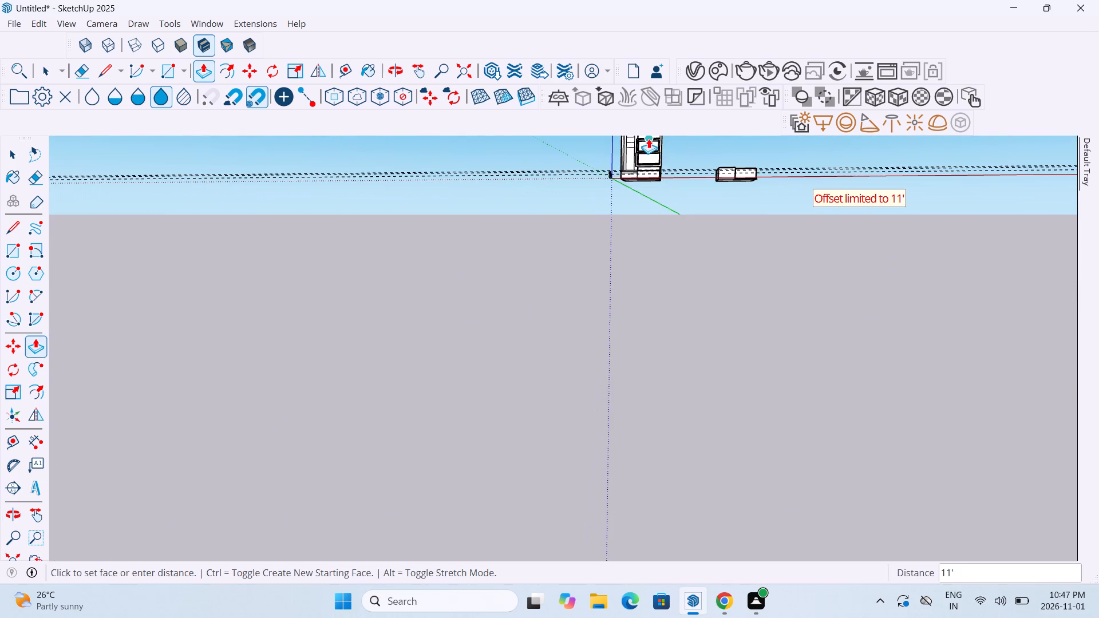
scroll(649, 138, up, 17)
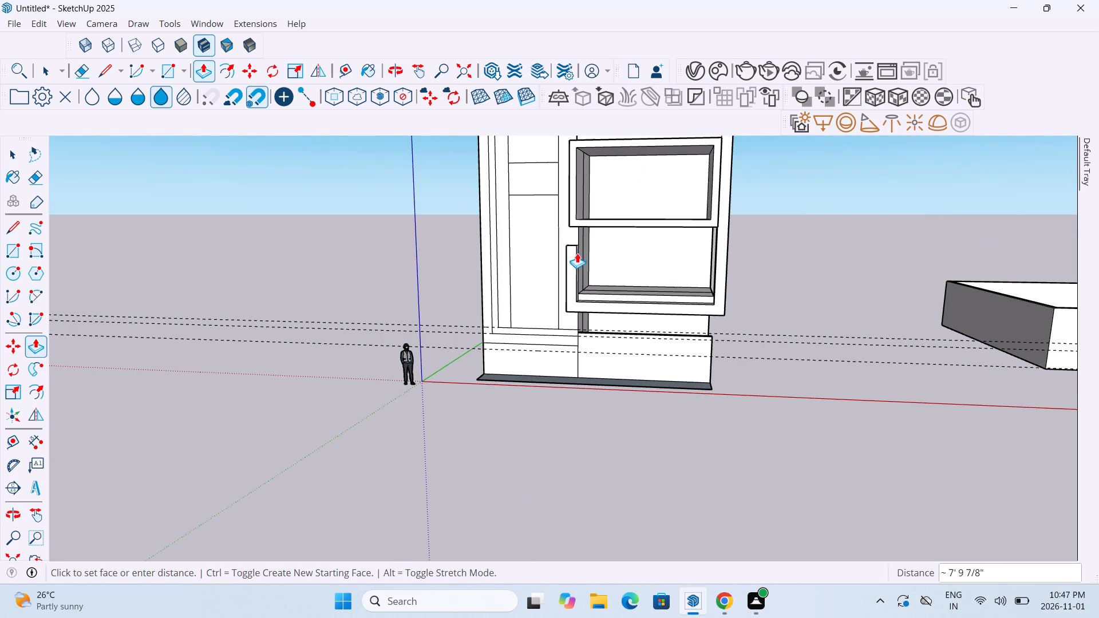
scroll(577, 270, up, 9)
middle_drag(577, 270, 599, 264)
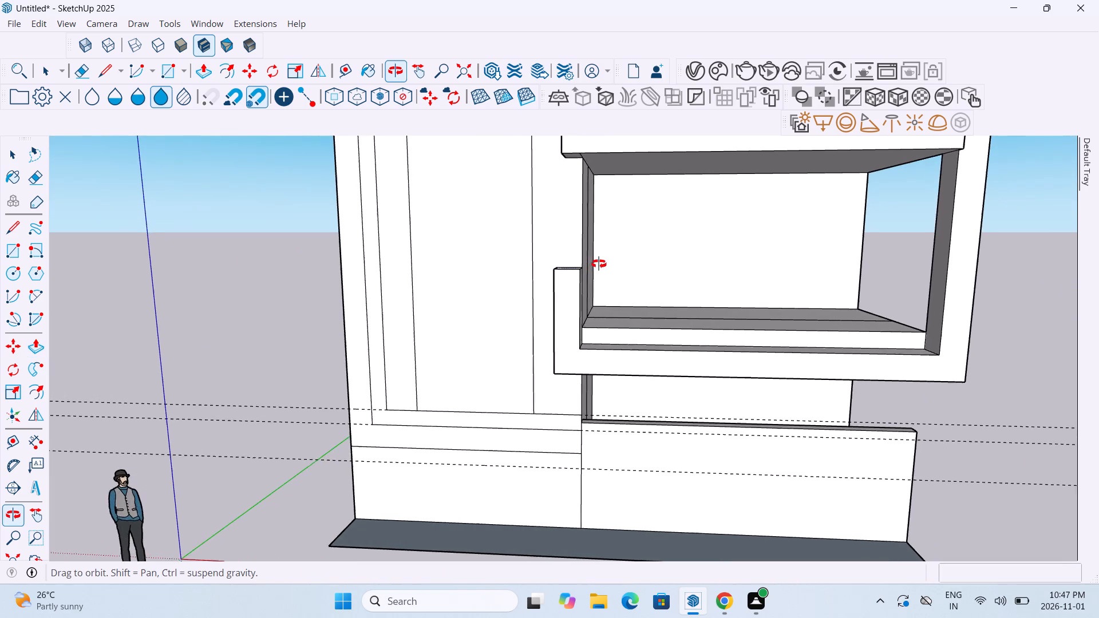
middle_drag(599, 264, 603, 264)
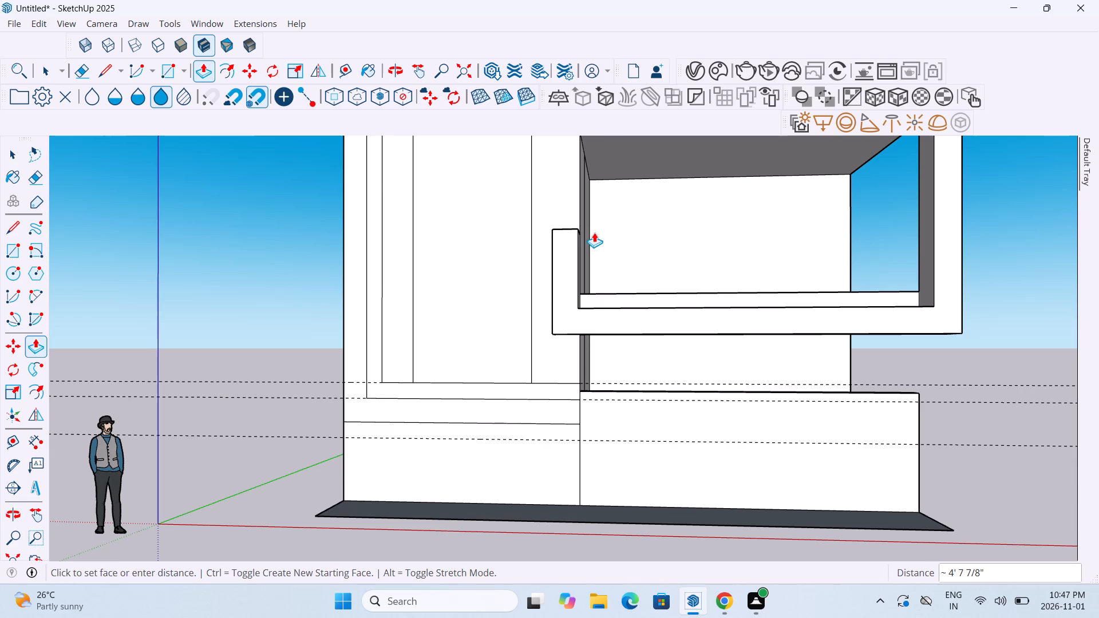
click(594, 232)
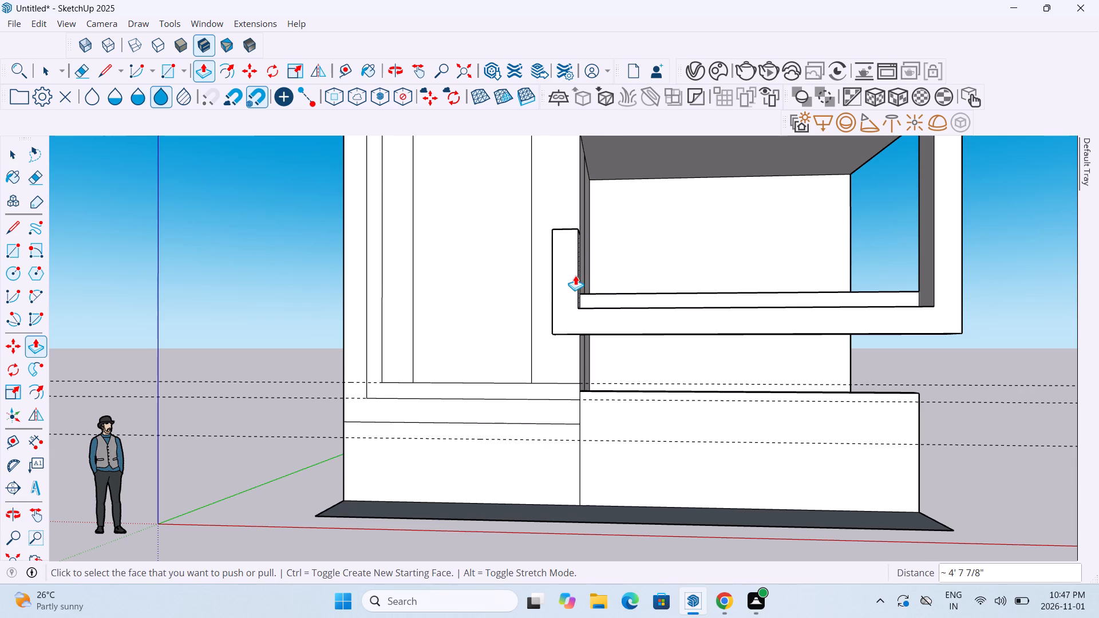
Pull the continuous front face of the vertical leg, lower band and upright return outward by 6".
scroll(575, 266, down, 10)
middle_drag(631, 258, 635, 323)
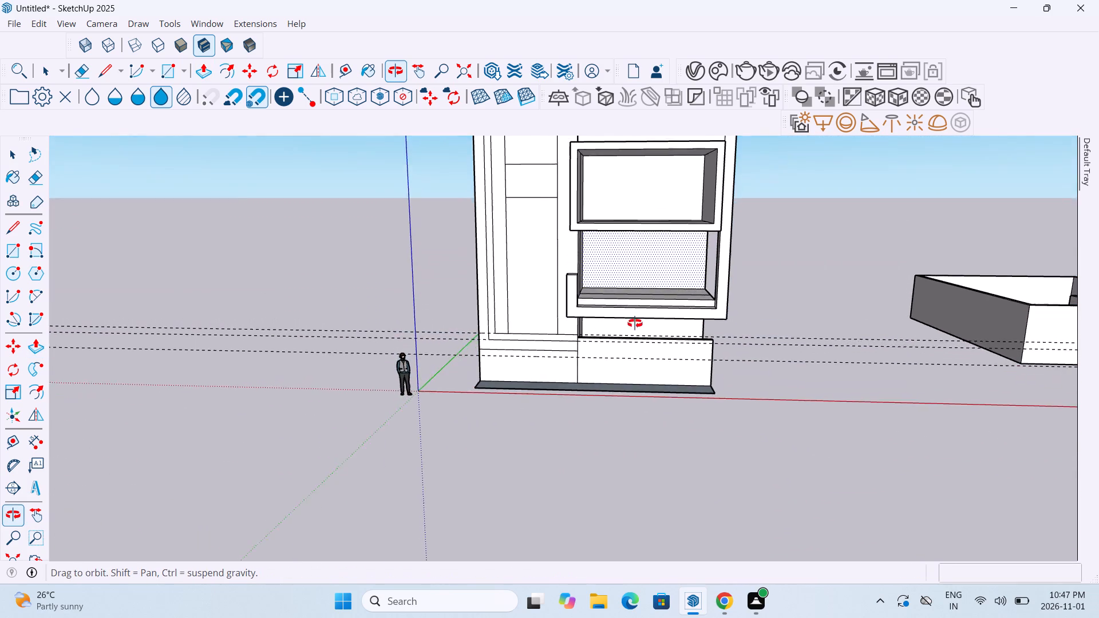
middle_drag(635, 323, 636, 326)
scroll(636, 280, down, 9)
scroll(686, 227, up, 10)
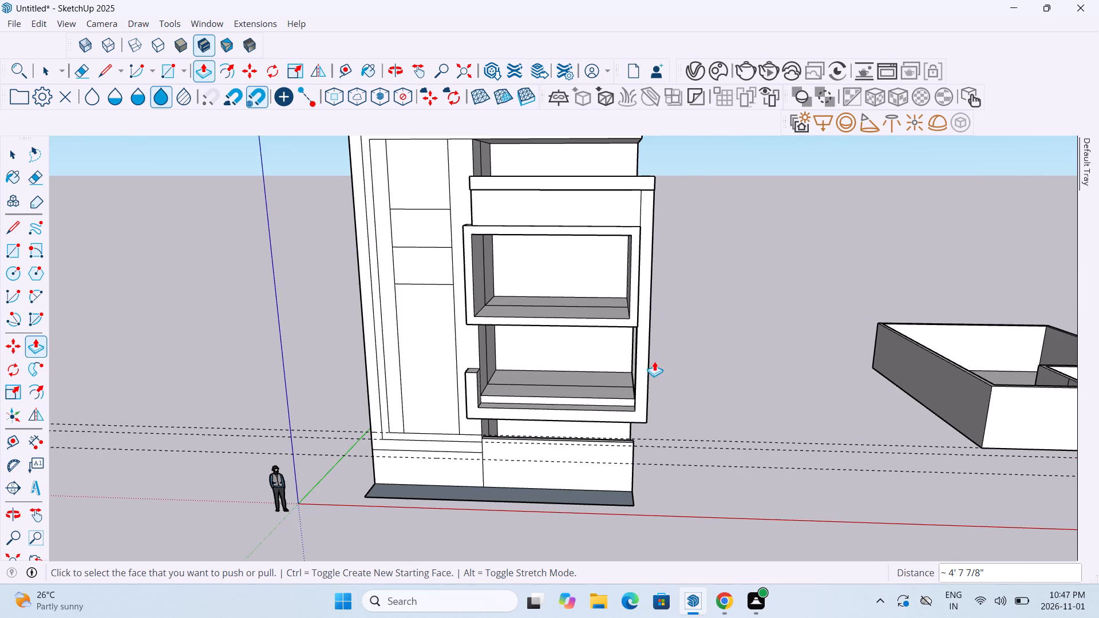
middle_drag(643, 372, 789, 363)
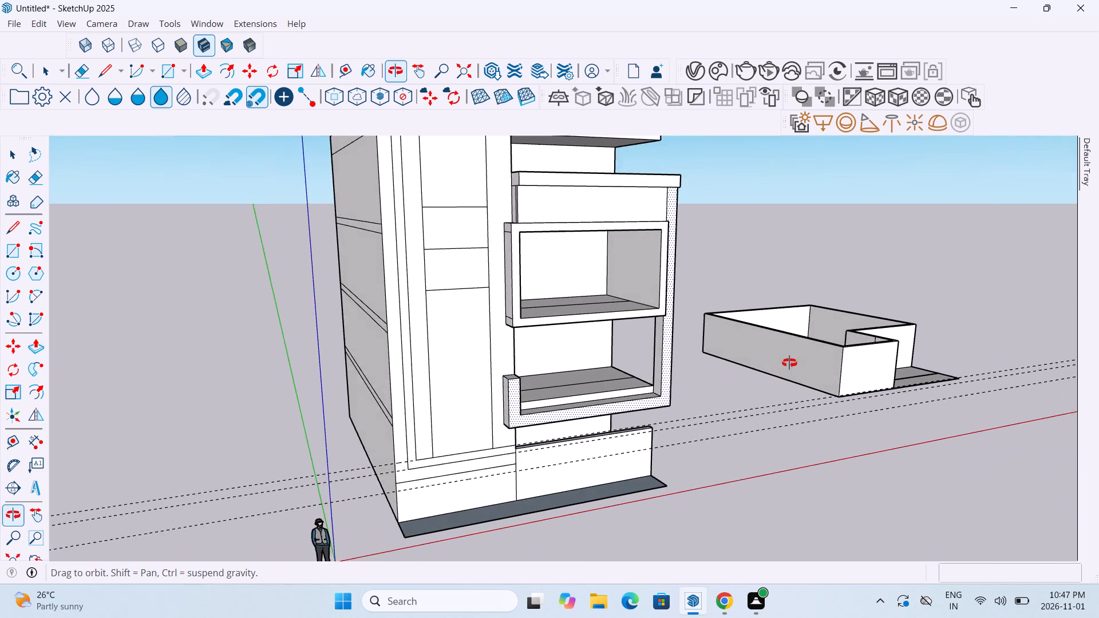
middle_drag(789, 363, 790, 363)
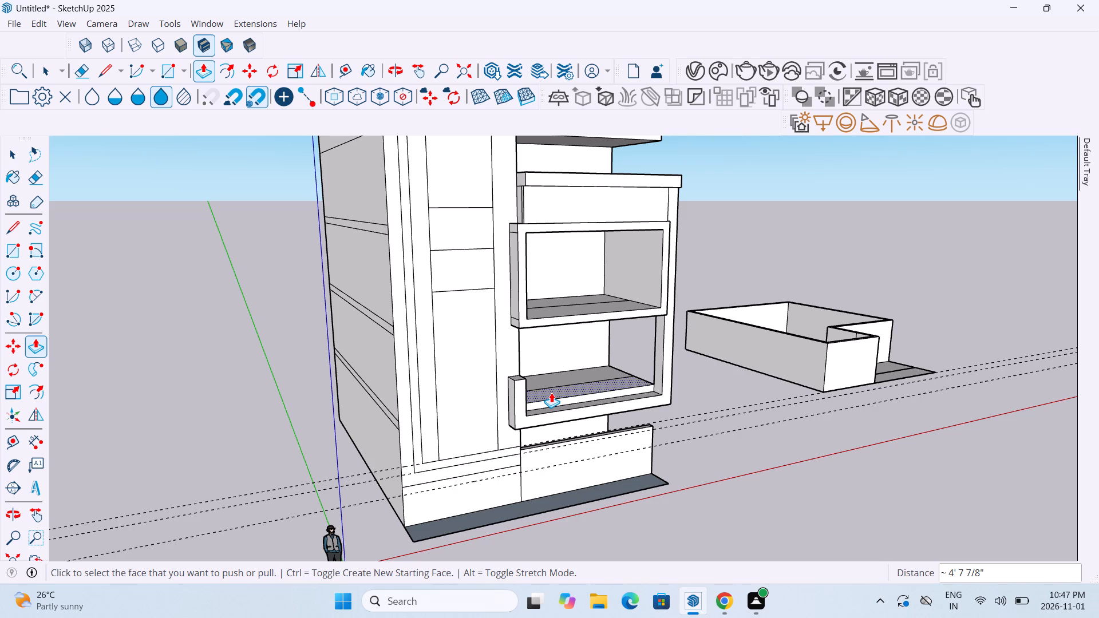
middle_drag(753, 292, 700, 322)
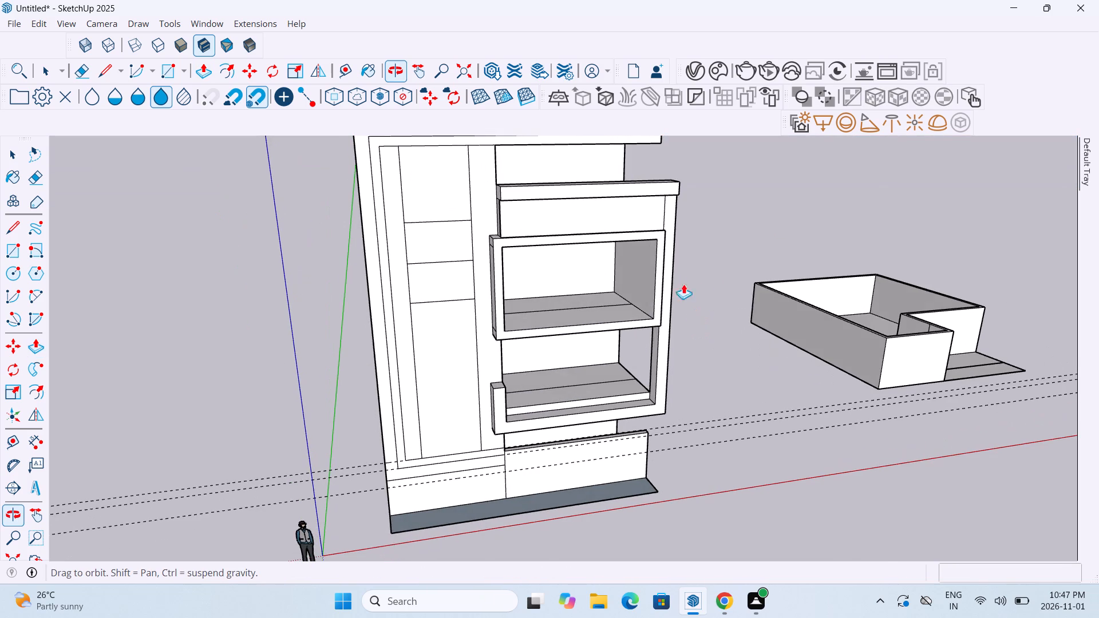
scroll(672, 215, up, 8)
click(673, 212)
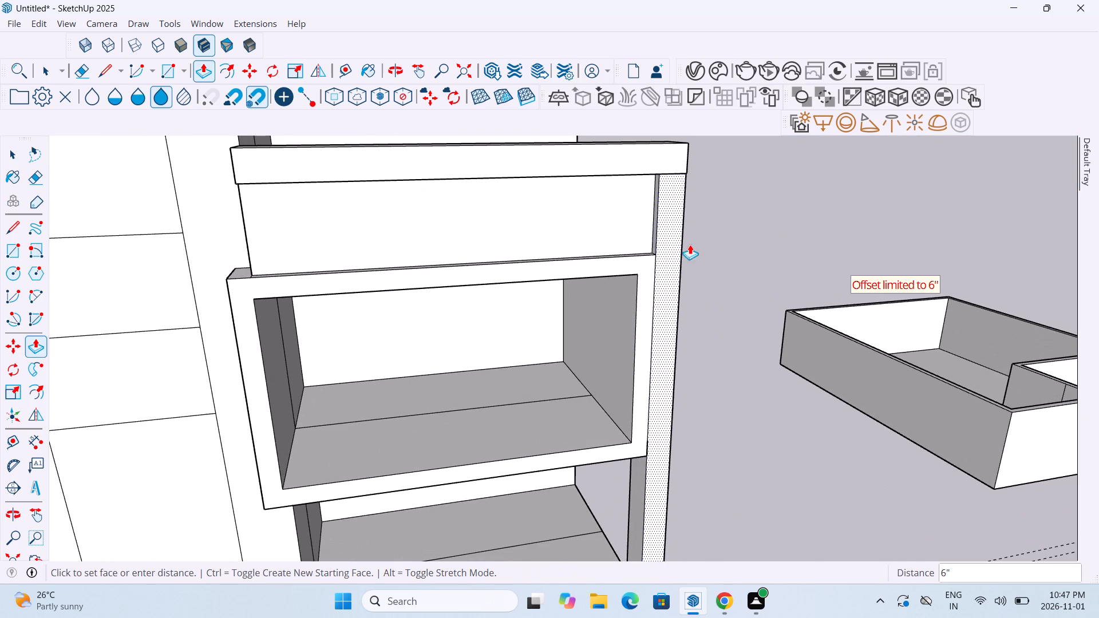
click(658, 327)
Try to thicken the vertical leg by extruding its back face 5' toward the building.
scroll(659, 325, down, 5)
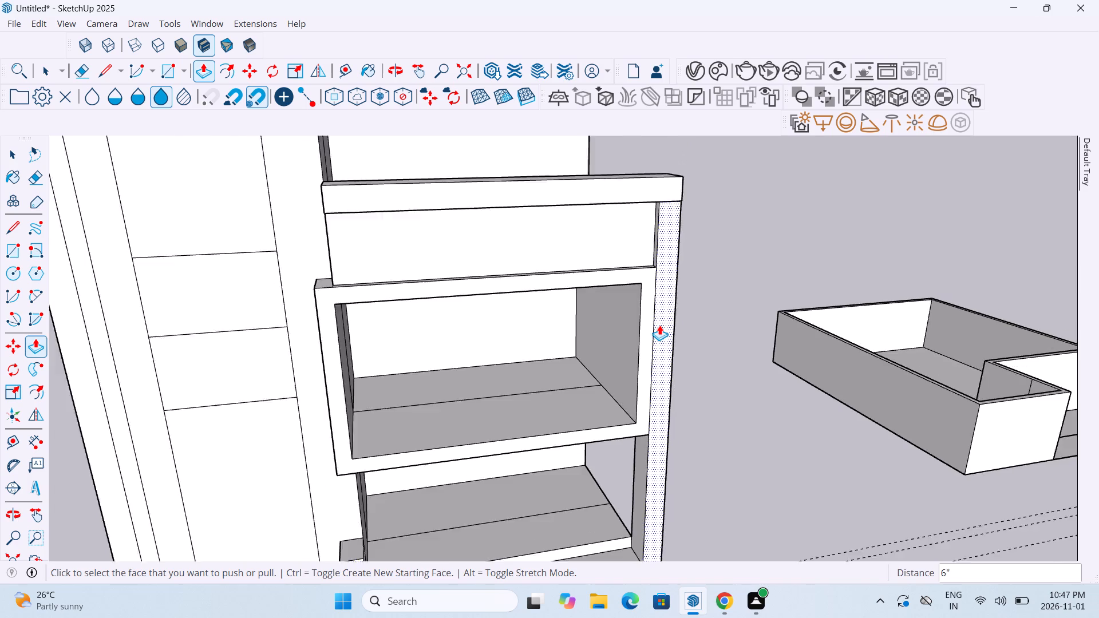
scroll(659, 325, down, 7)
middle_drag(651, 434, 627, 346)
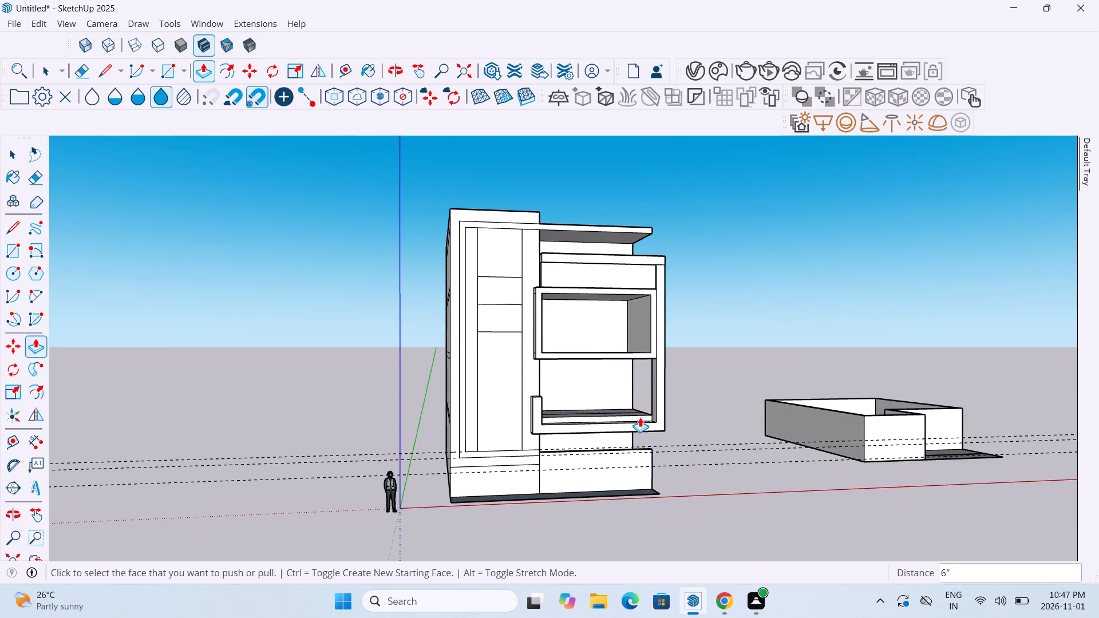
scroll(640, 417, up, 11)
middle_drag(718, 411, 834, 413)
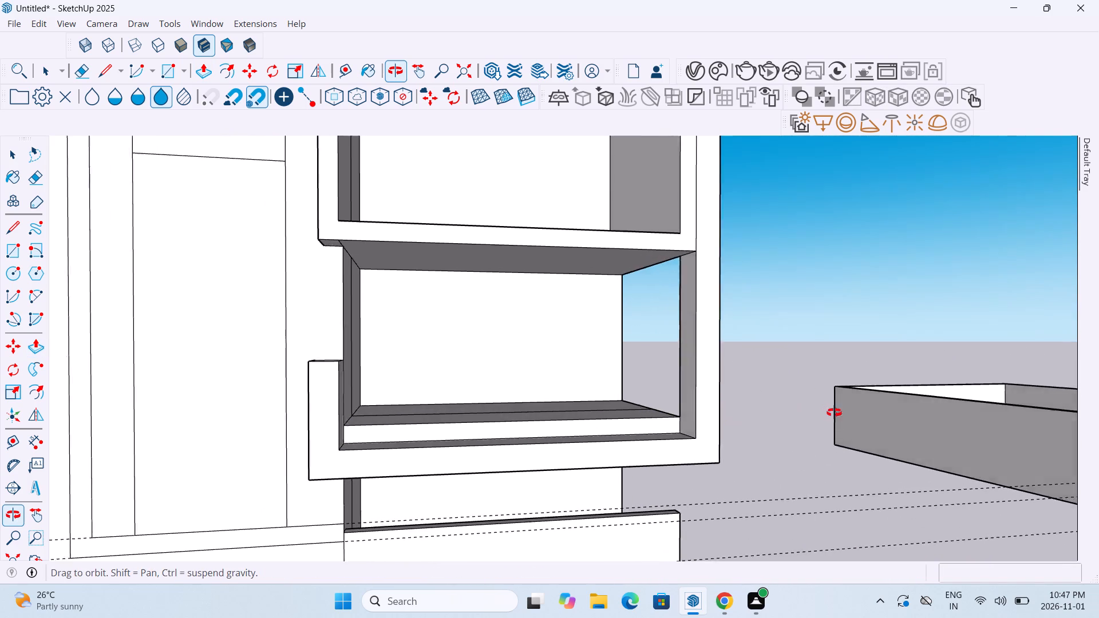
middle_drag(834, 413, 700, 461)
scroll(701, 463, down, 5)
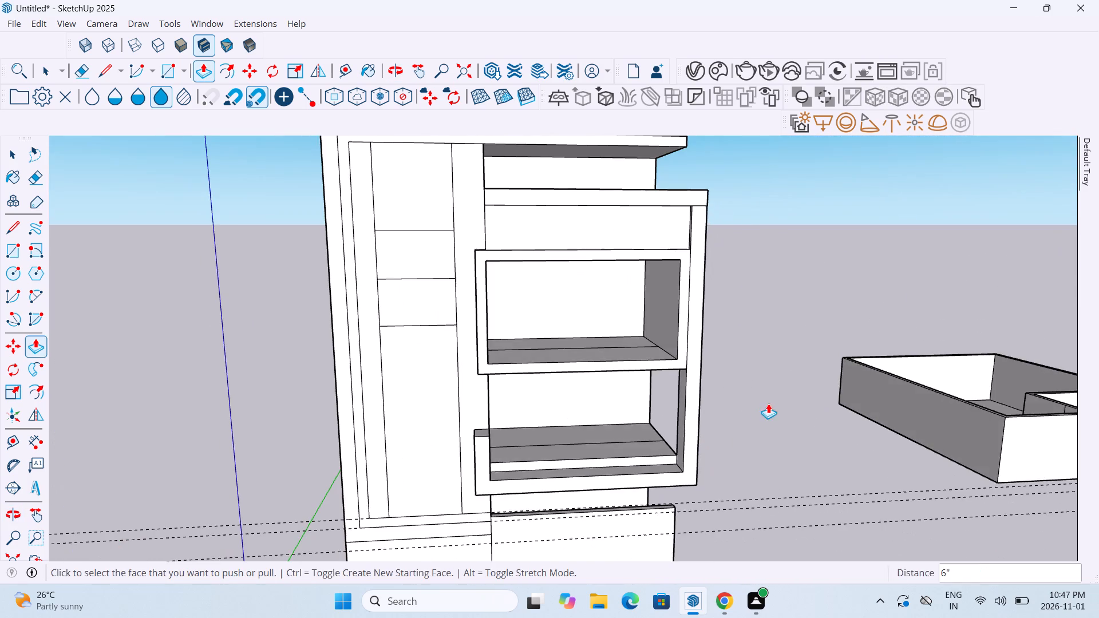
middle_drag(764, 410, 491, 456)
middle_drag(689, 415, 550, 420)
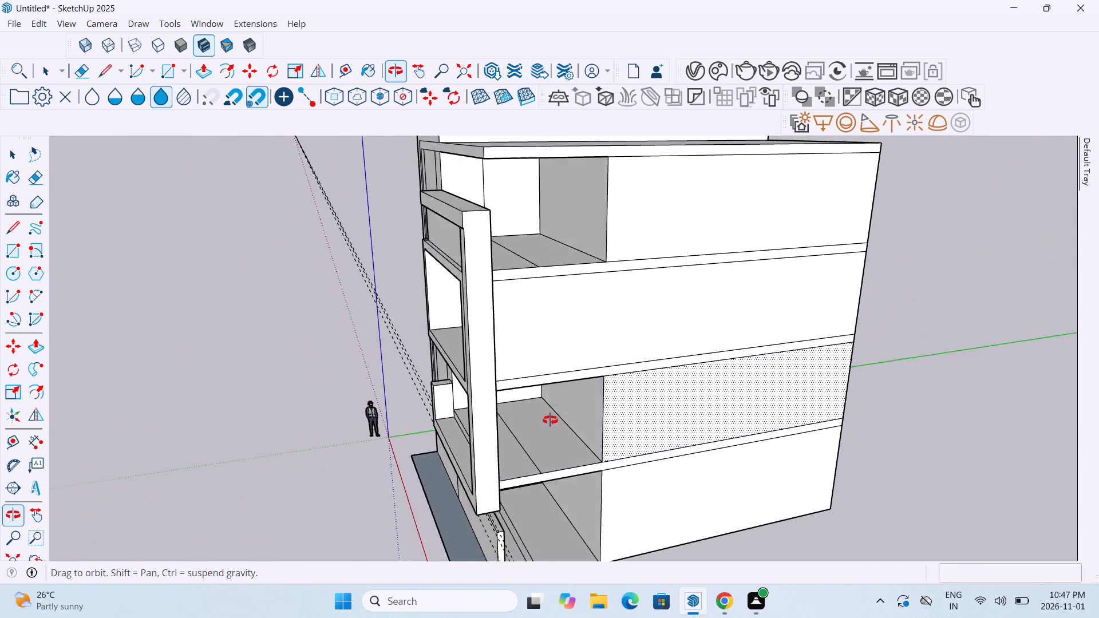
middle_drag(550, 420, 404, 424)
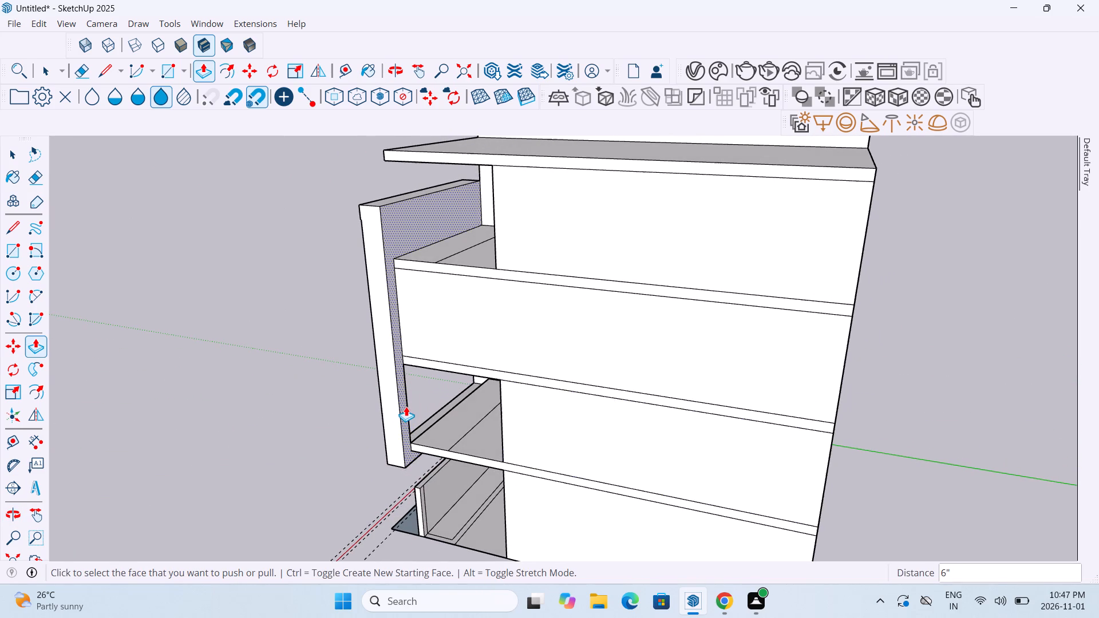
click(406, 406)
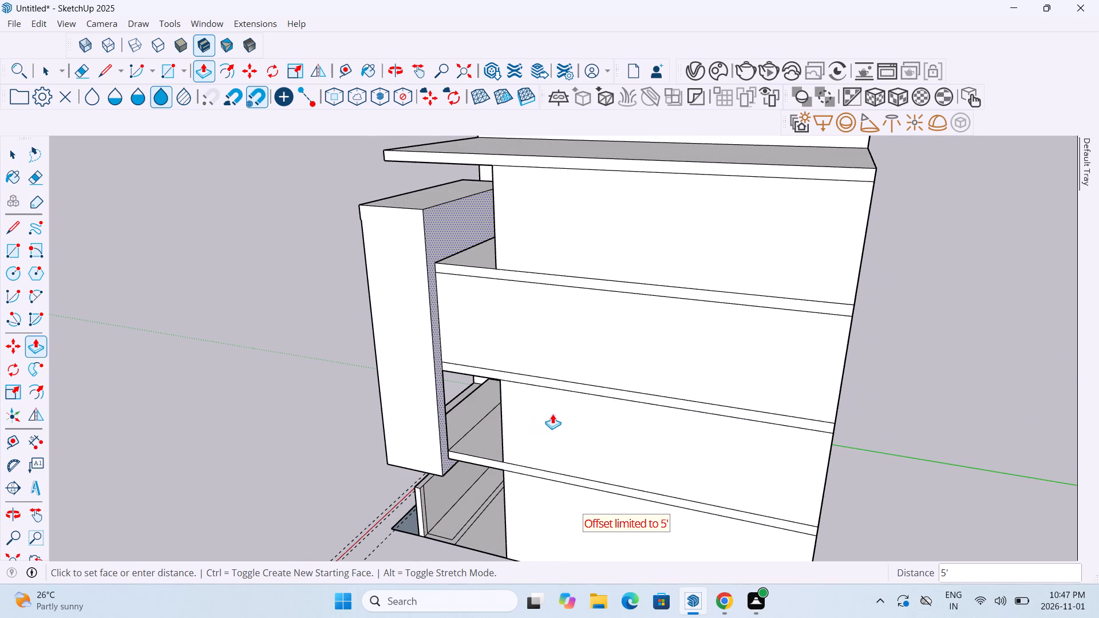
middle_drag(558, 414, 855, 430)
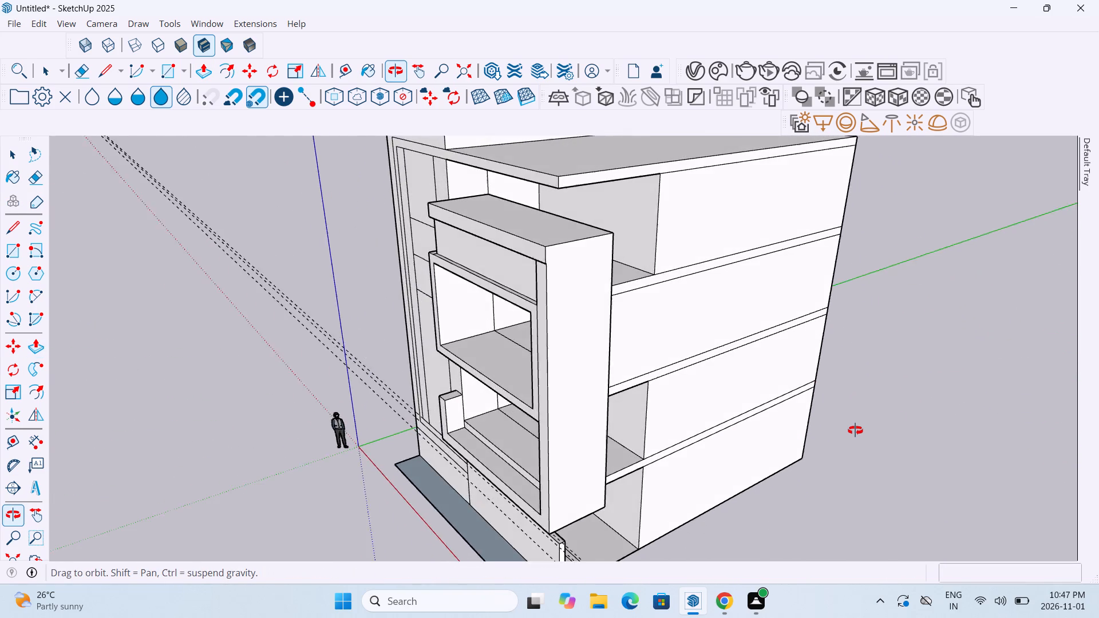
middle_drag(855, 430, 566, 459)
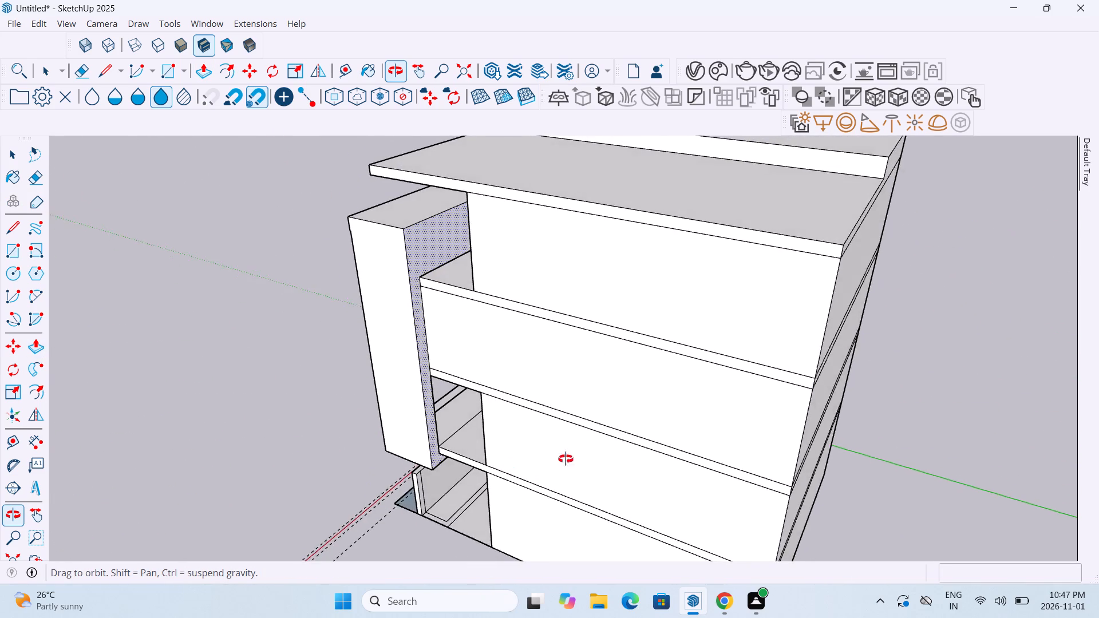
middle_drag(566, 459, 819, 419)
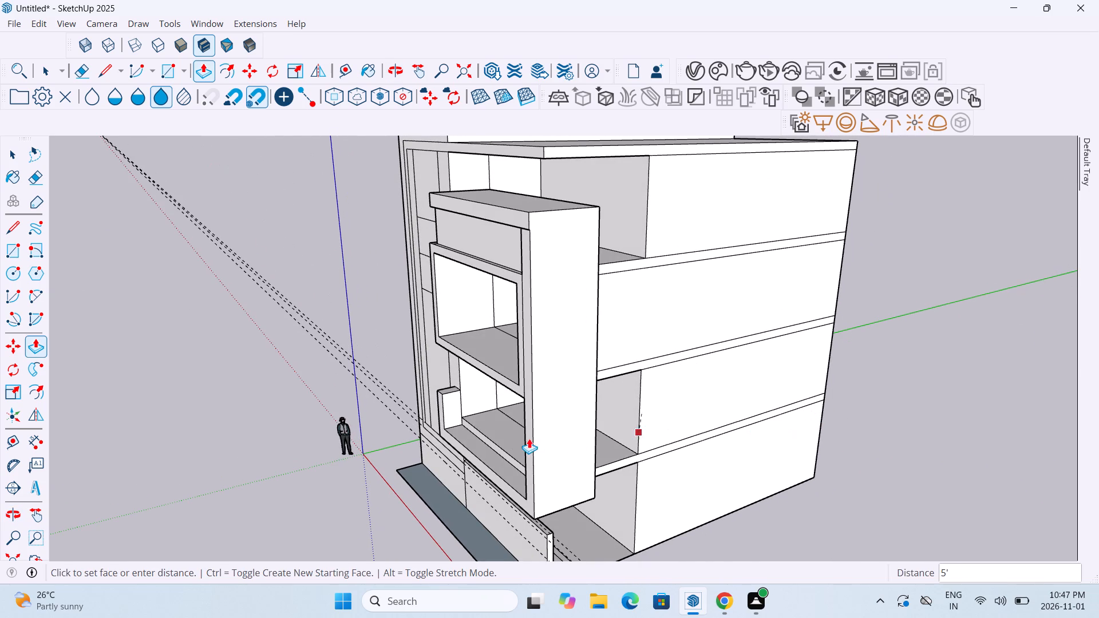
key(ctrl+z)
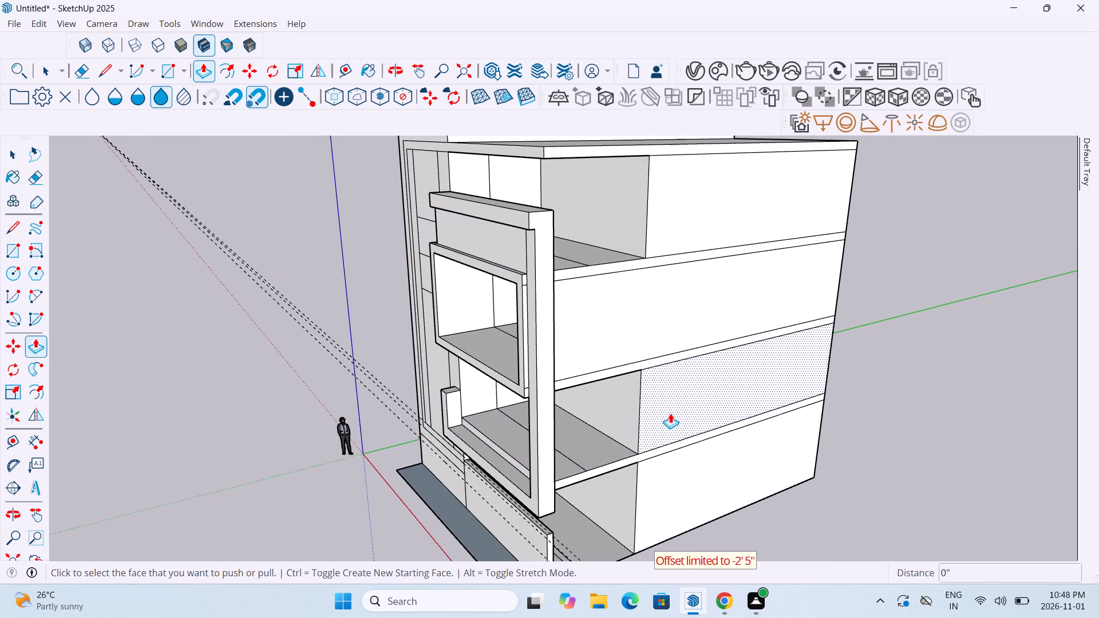
Draw a vertical line about 5' 8" long up the vertical leg's back face, from the slab's corner to the leg's top edge.
middle_drag(659, 342, 449, 476)
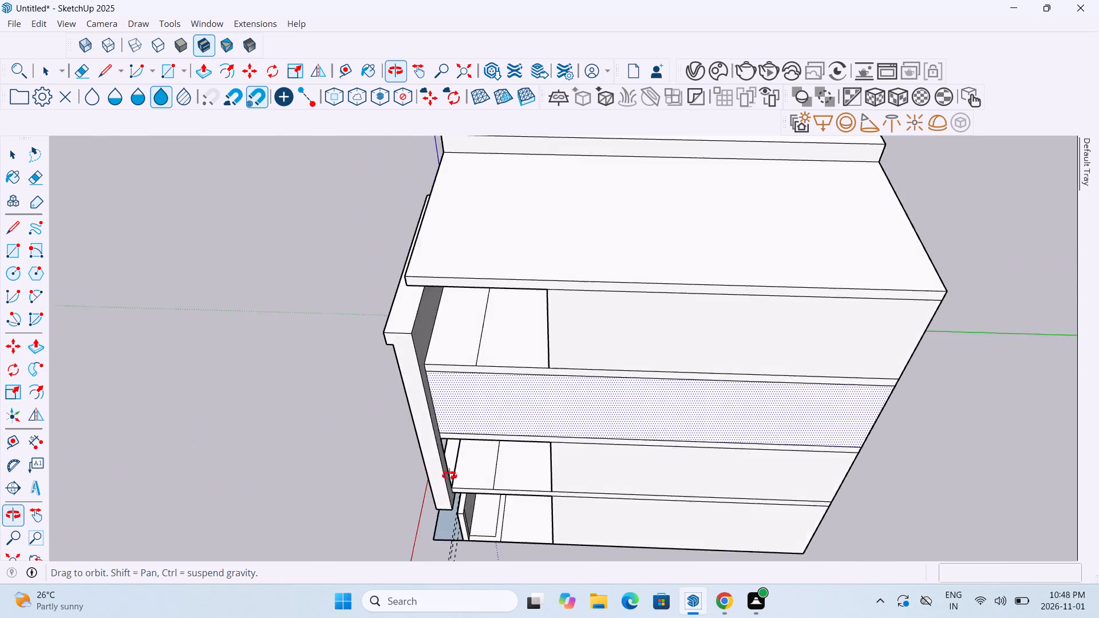
middle_drag(449, 476, 405, 470)
middle_drag(481, 383, 450, 399)
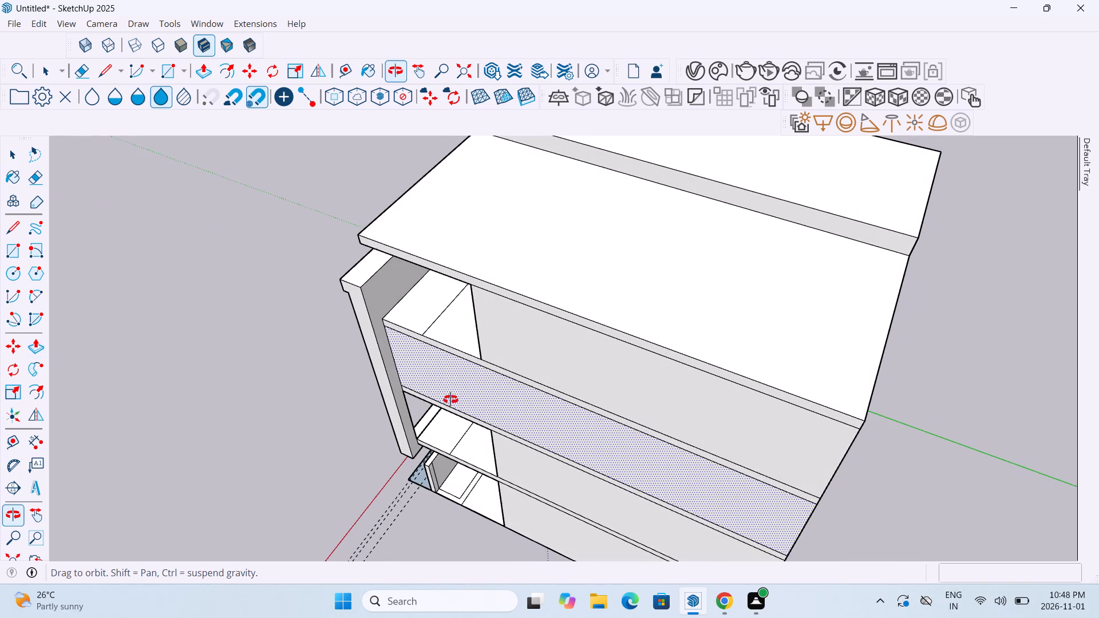
middle_drag(450, 399, 422, 367)
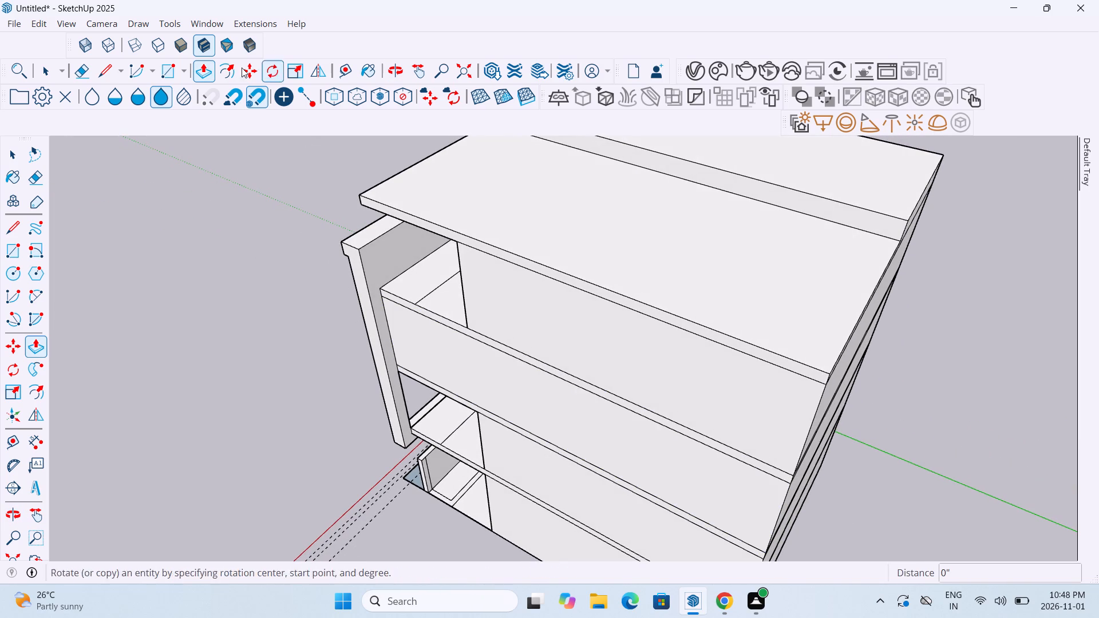
click(104, 68)
scroll(410, 378, up, 5)
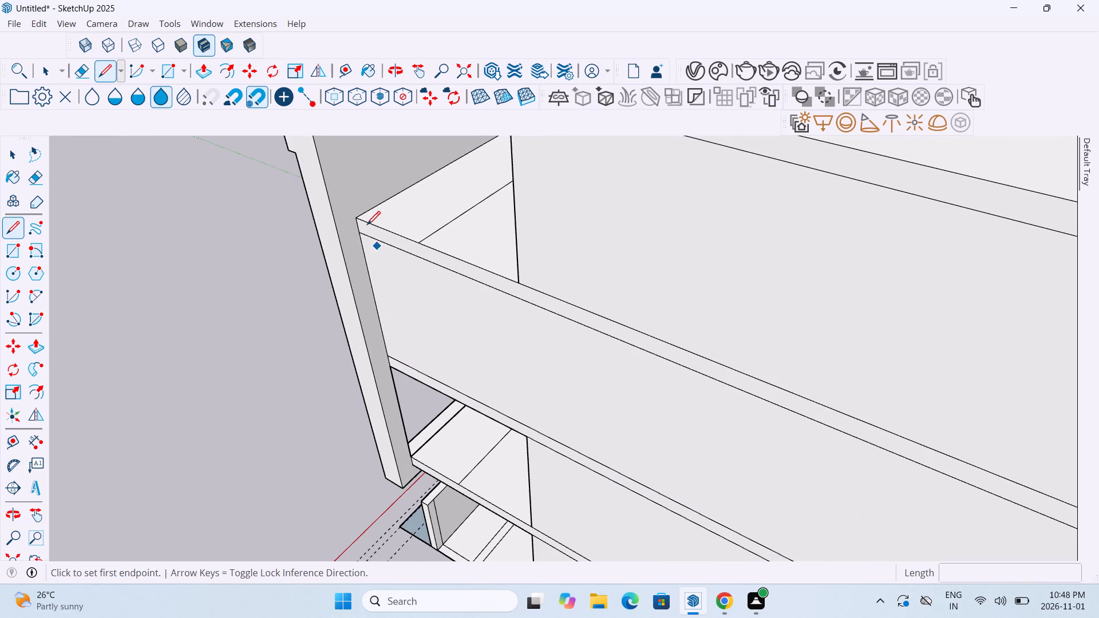
click(358, 219)
scroll(358, 219, down, 8)
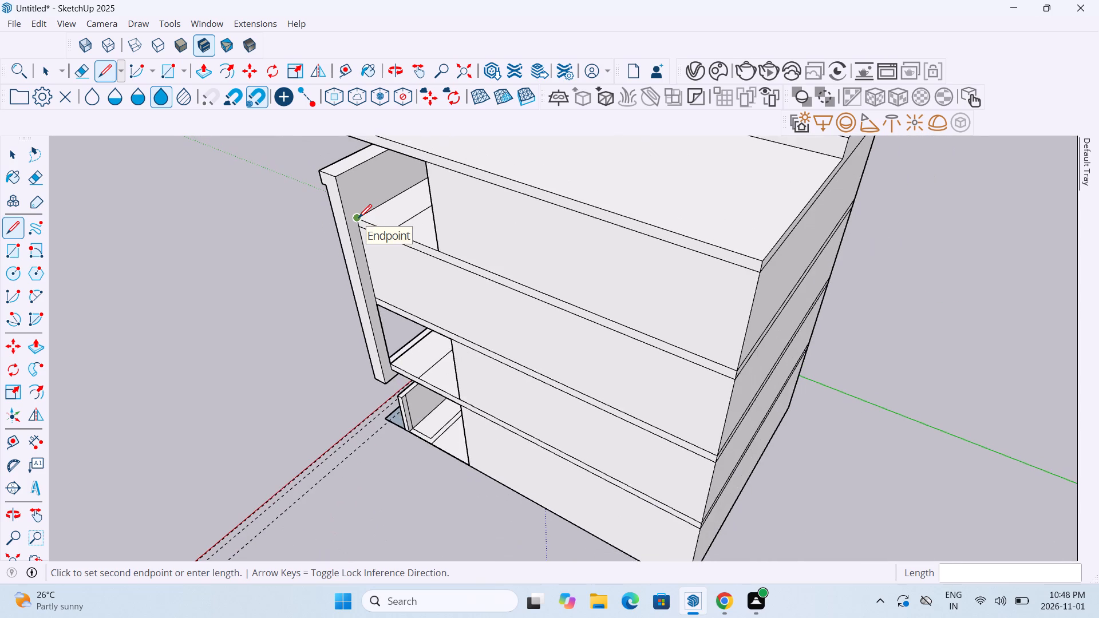
click(345, 173)
Draw a line across the vertical leg's top face, joining its outer edge to the top of the new vertical line.
scroll(345, 173, up, 5)
middle_drag(345, 173, 370, 275)
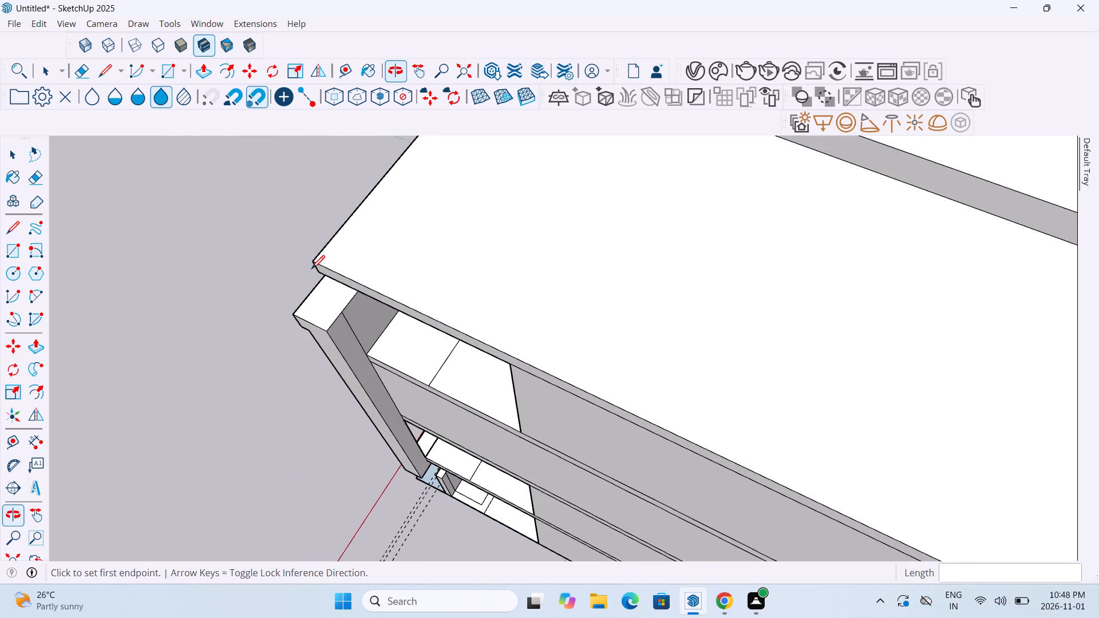
click(310, 298)
scroll(310, 298, down, 1)
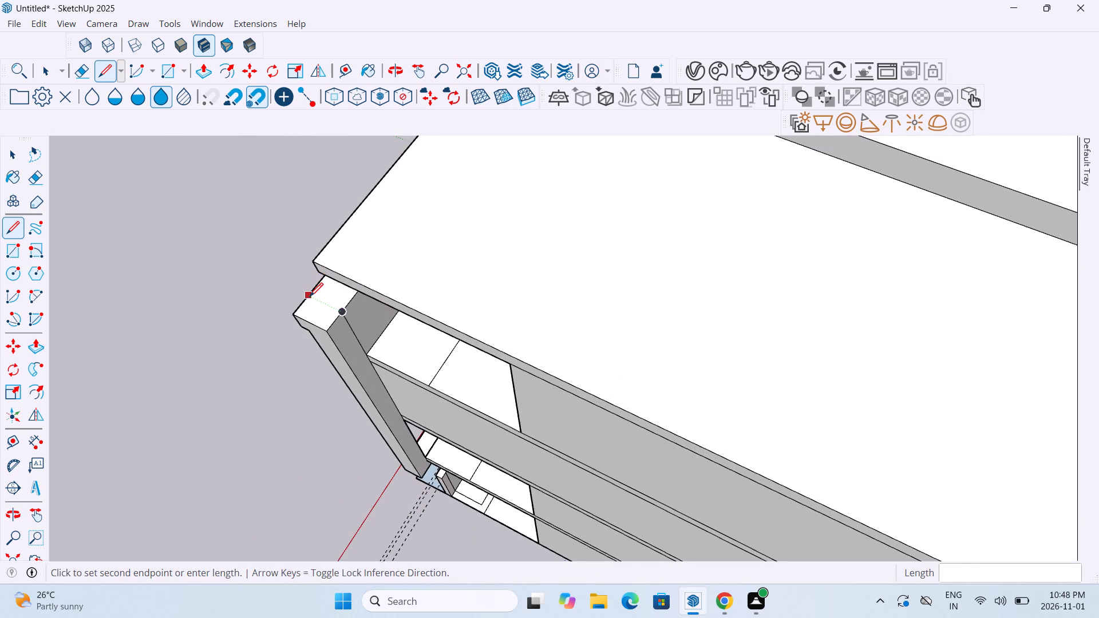
click(339, 314)
scroll(339, 315, down, 13)
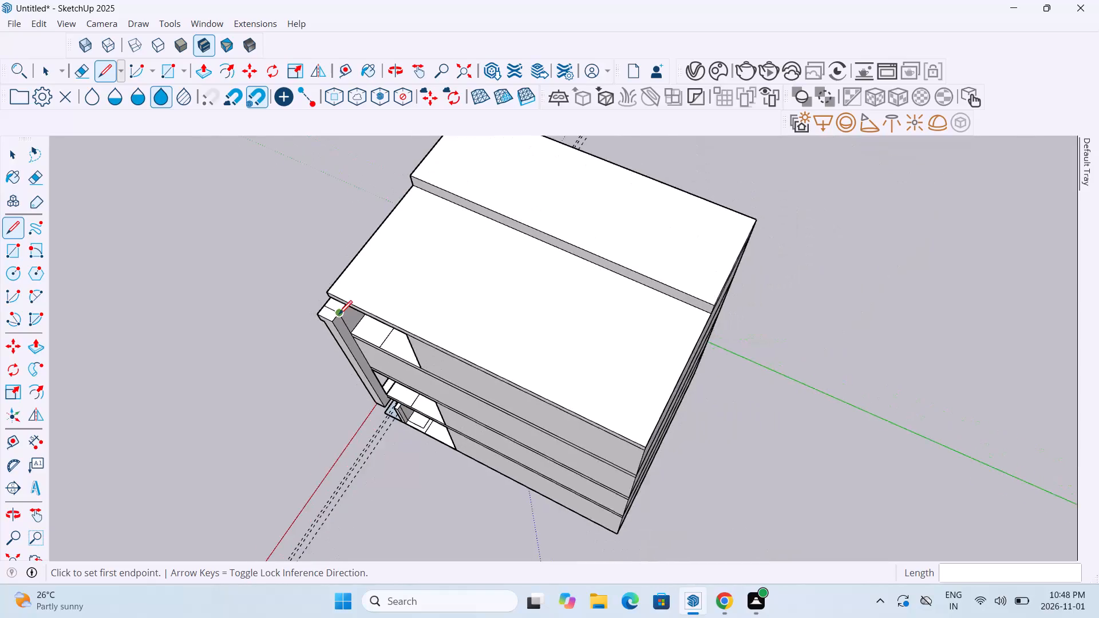
Draw a short vertical line on the leg's back face, from the lower slab's underside corner down to the leg's bottom edge.
middle_drag(365, 414, 359, 306)
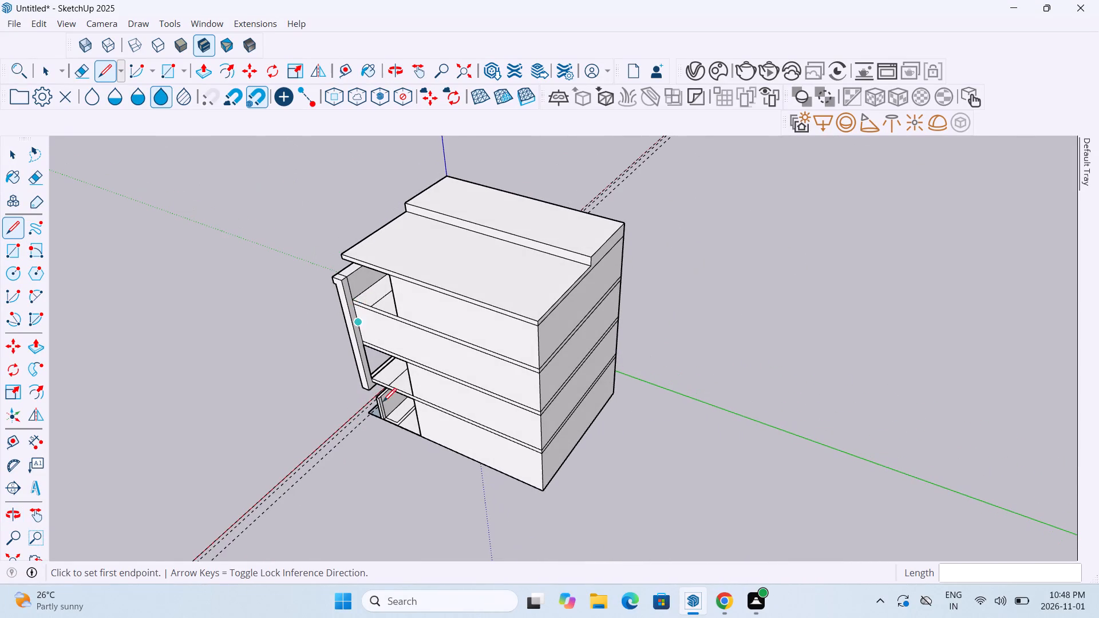
scroll(382, 410, up, 16)
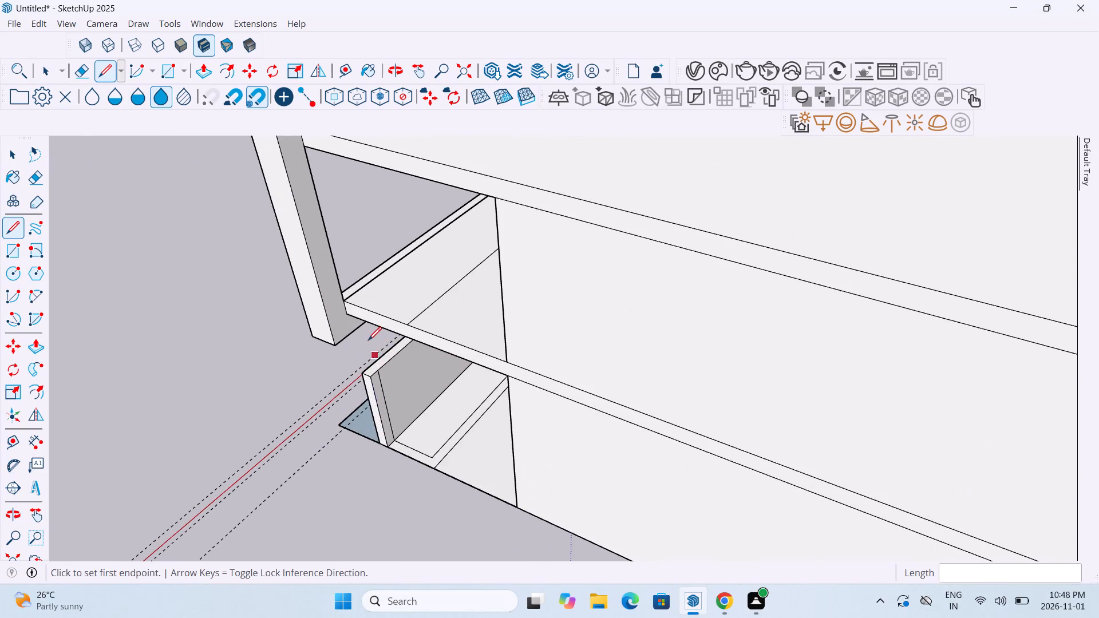
middle_drag(368, 342, 366, 276)
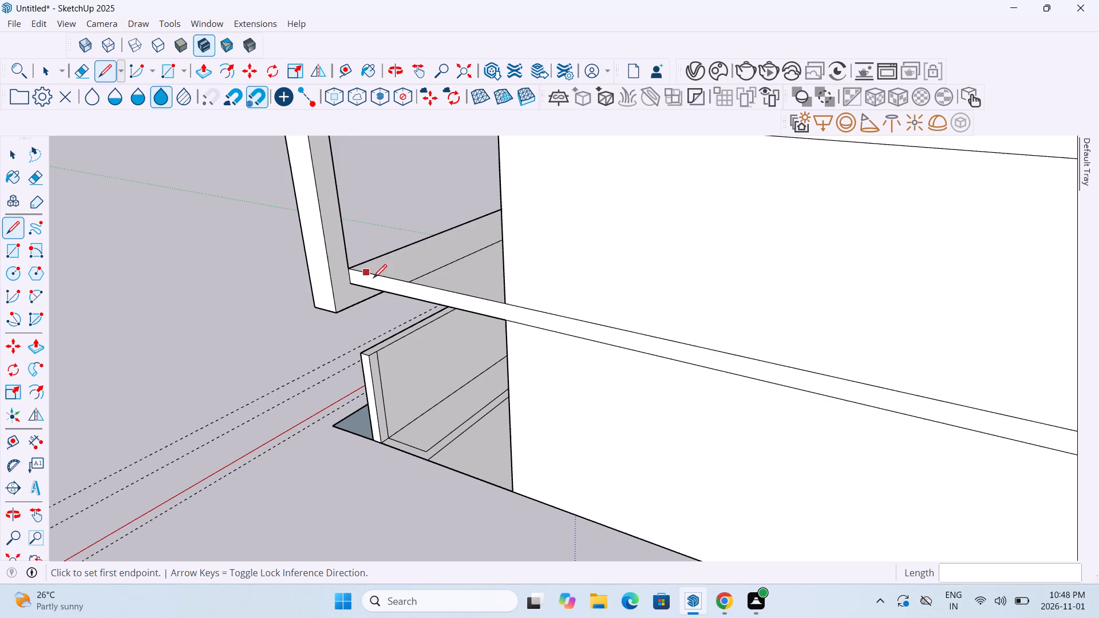
middle_drag(436, 322, 360, 290)
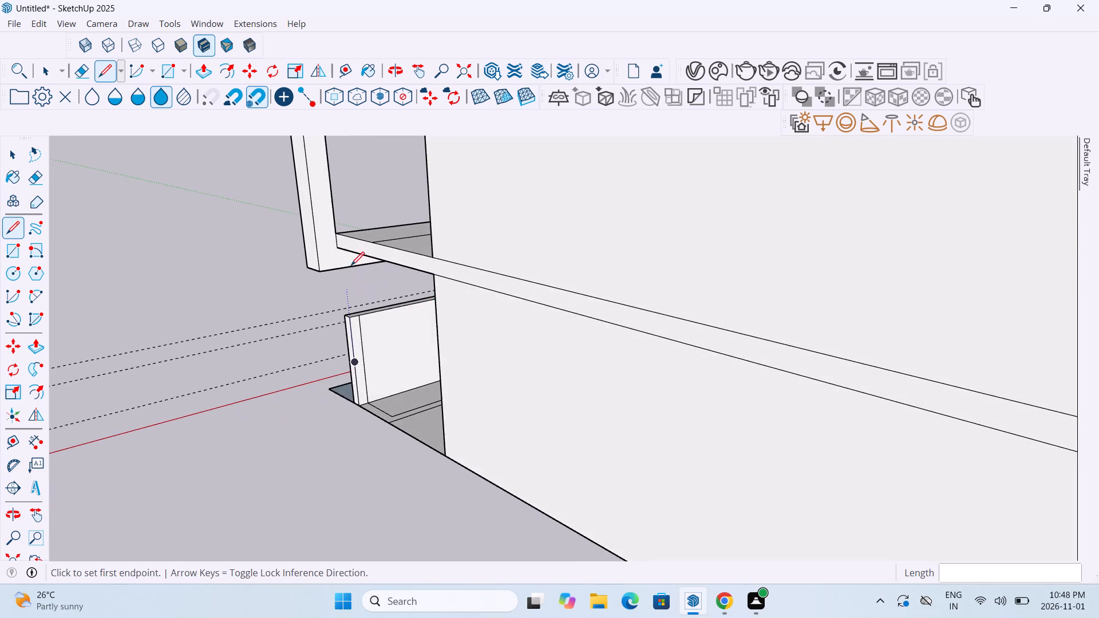
scroll(335, 262, up, 14)
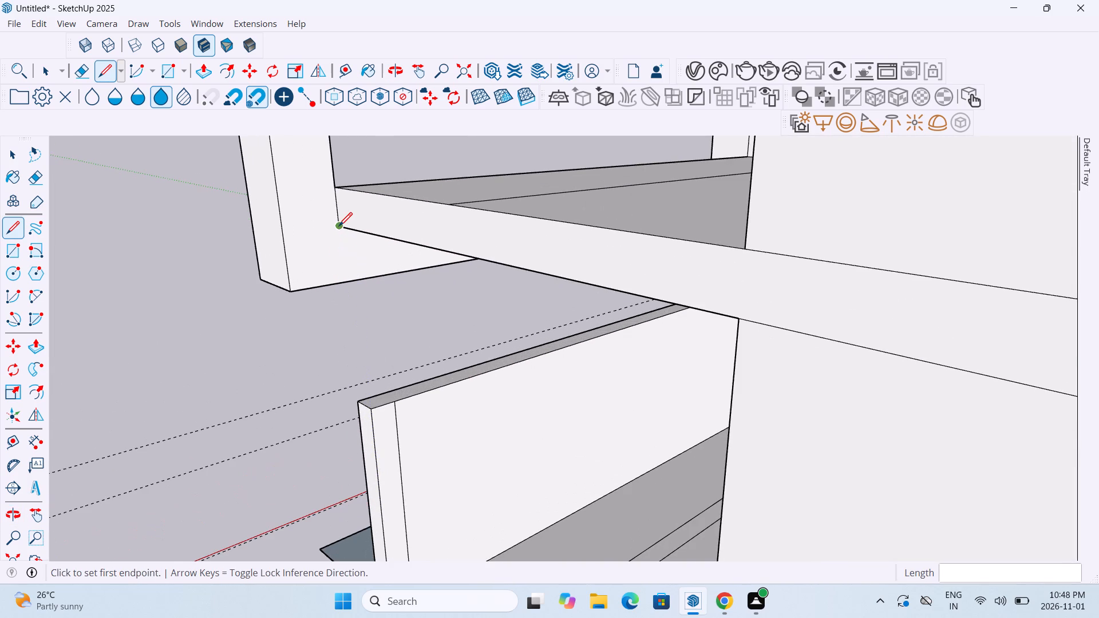
click(339, 227)
click(345, 287)
scroll(345, 287, down, 6)
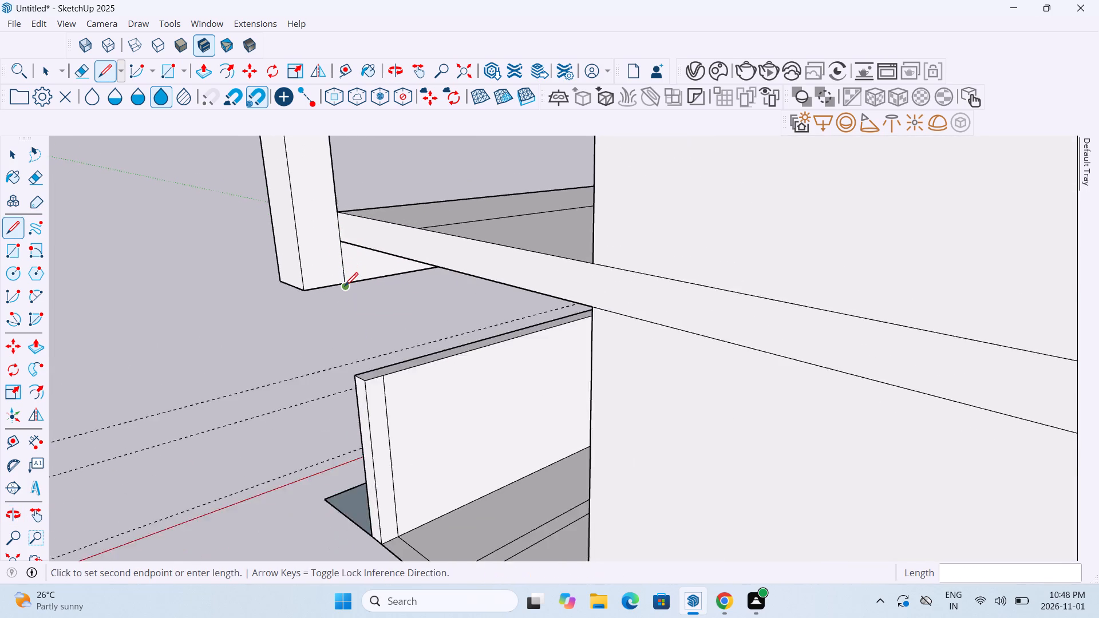
scroll(345, 287, down, 20)
scroll(345, 287, down, 2)
key(Escape)
key(Escape)
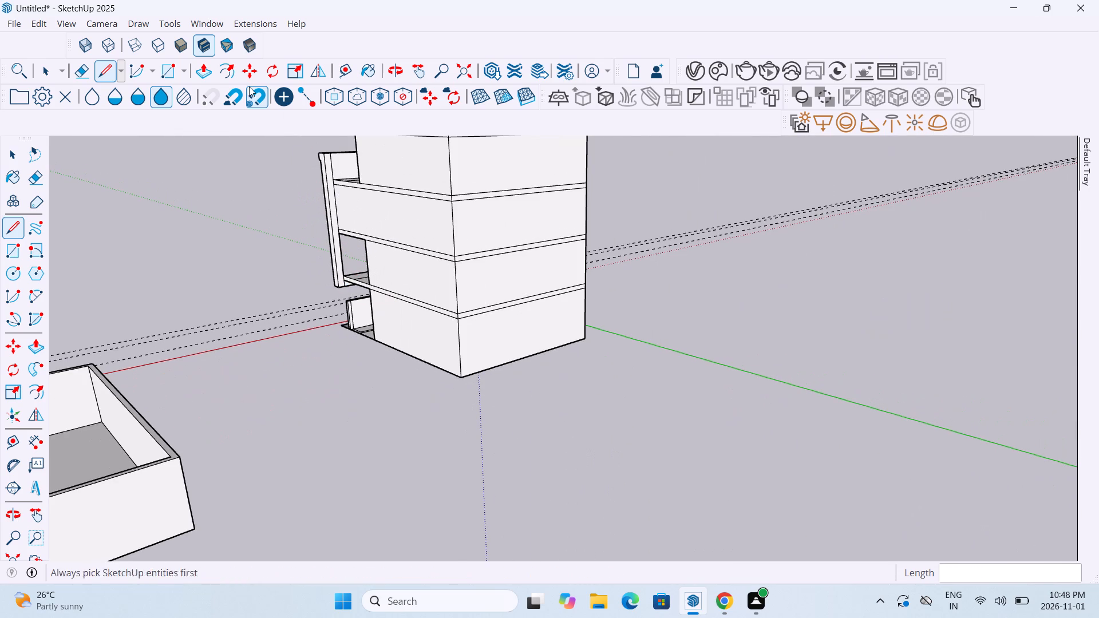
Extrude the outer strip of the vertical leg's back face about 12' backward along the building's side to form a side wall.
click(207, 79)
scroll(334, 228, up, 11)
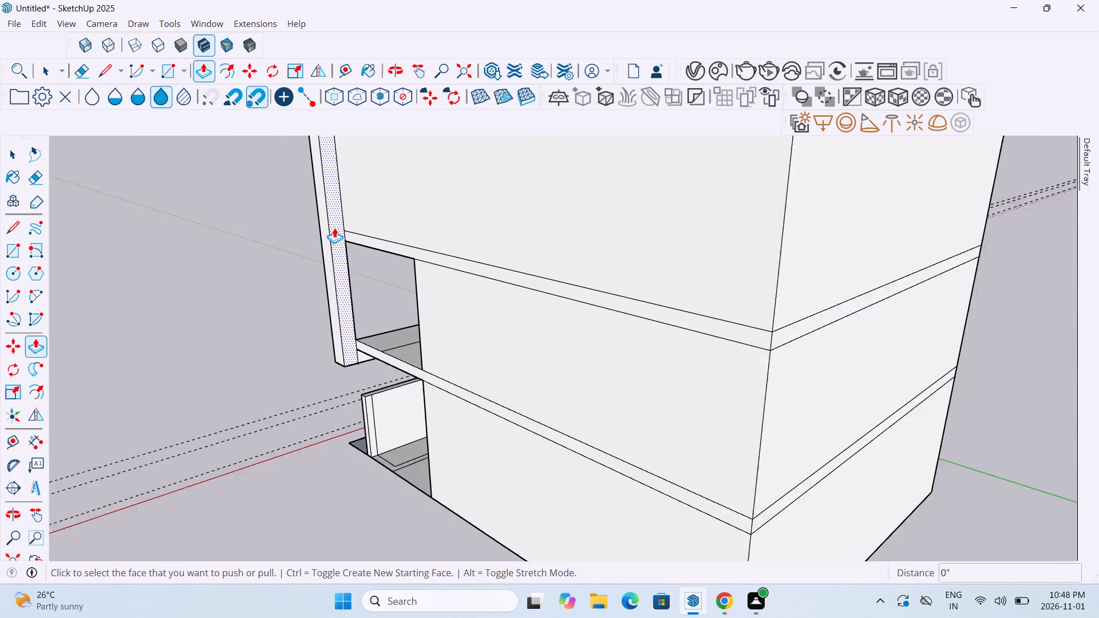
click(336, 224)
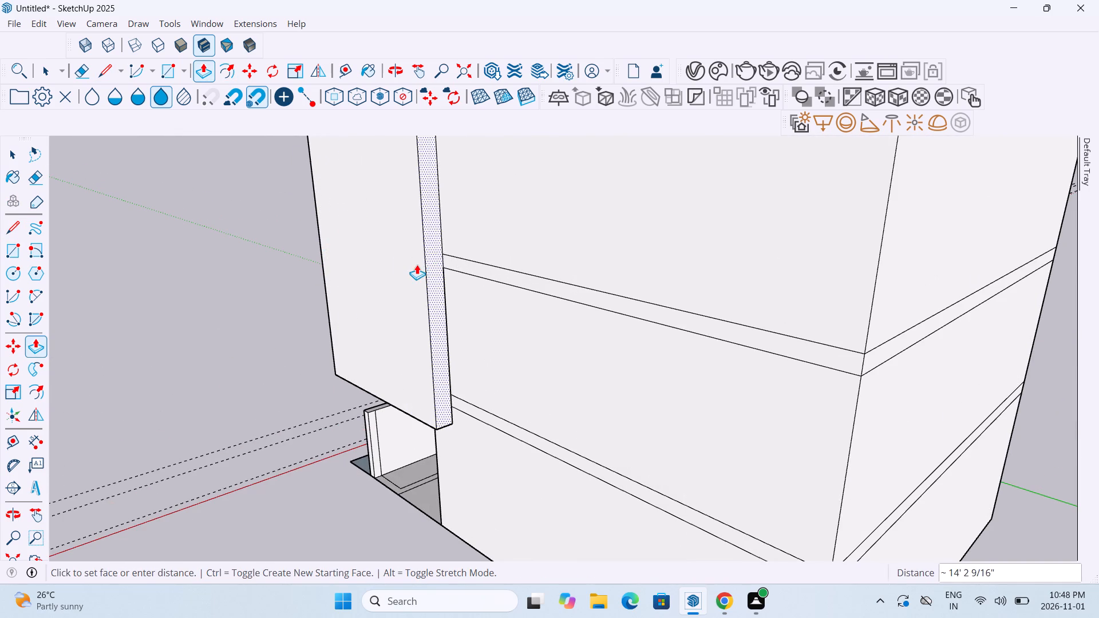
scroll(406, 281, up, 7)
middle_drag(406, 281, 532, 314)
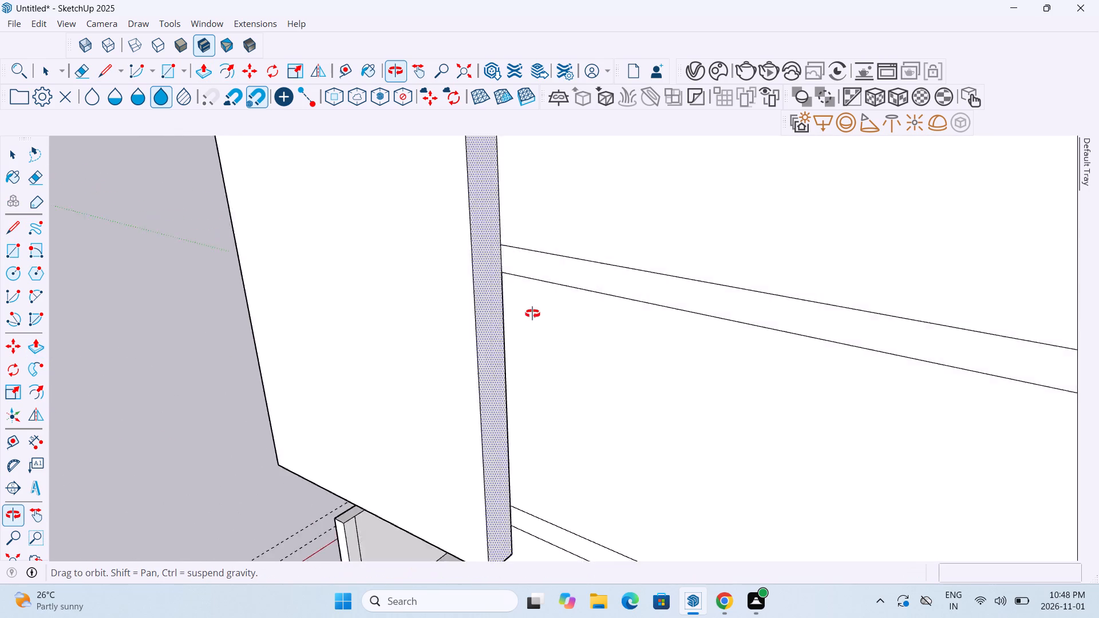
middle_drag(532, 314, 999, 328)
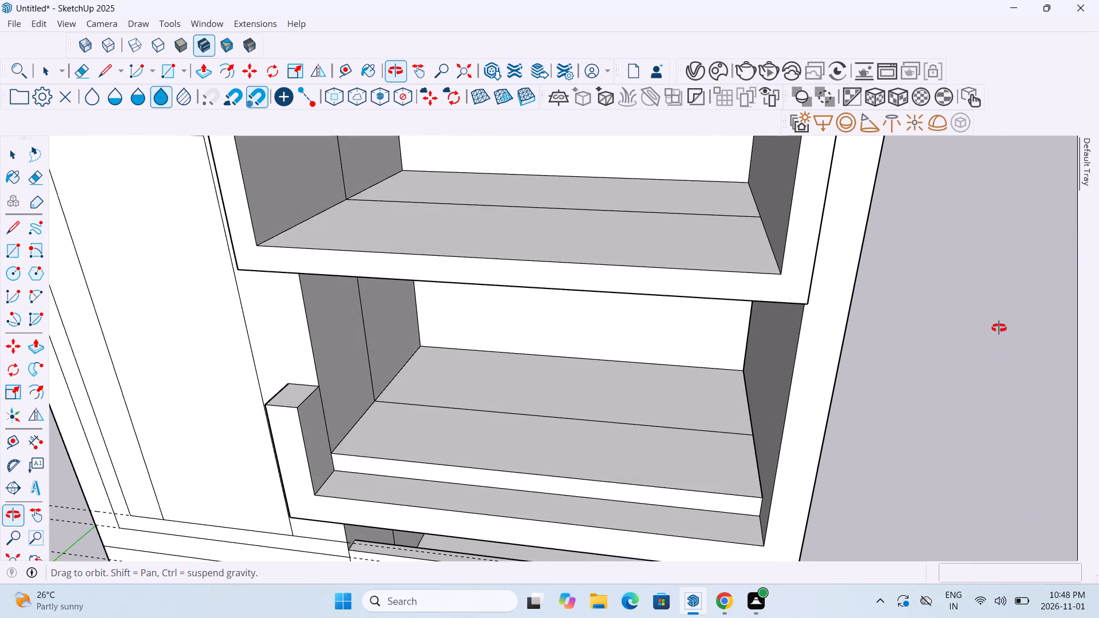
middle_drag(999, 328, 964, 334)
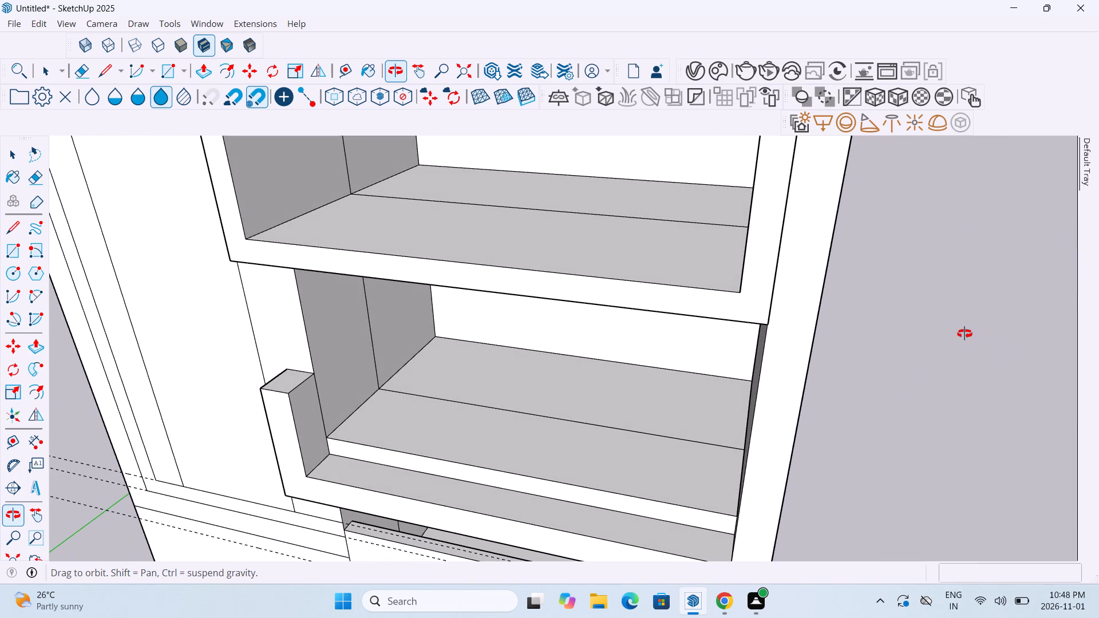
middle_drag(964, 334, 834, 315)
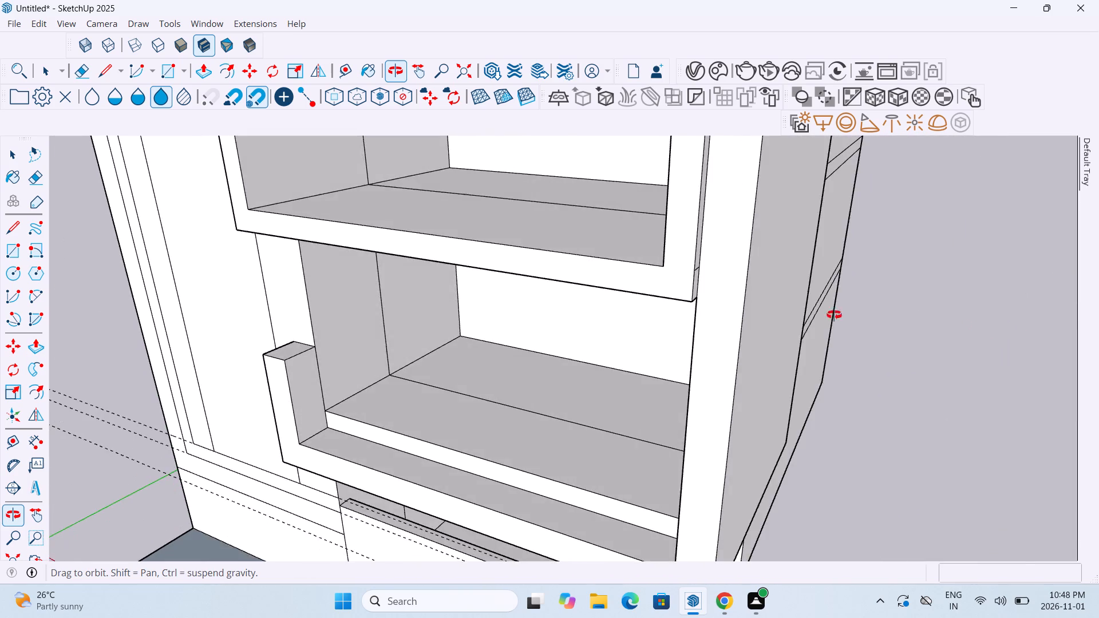
middle_drag(834, 315, 641, 322)
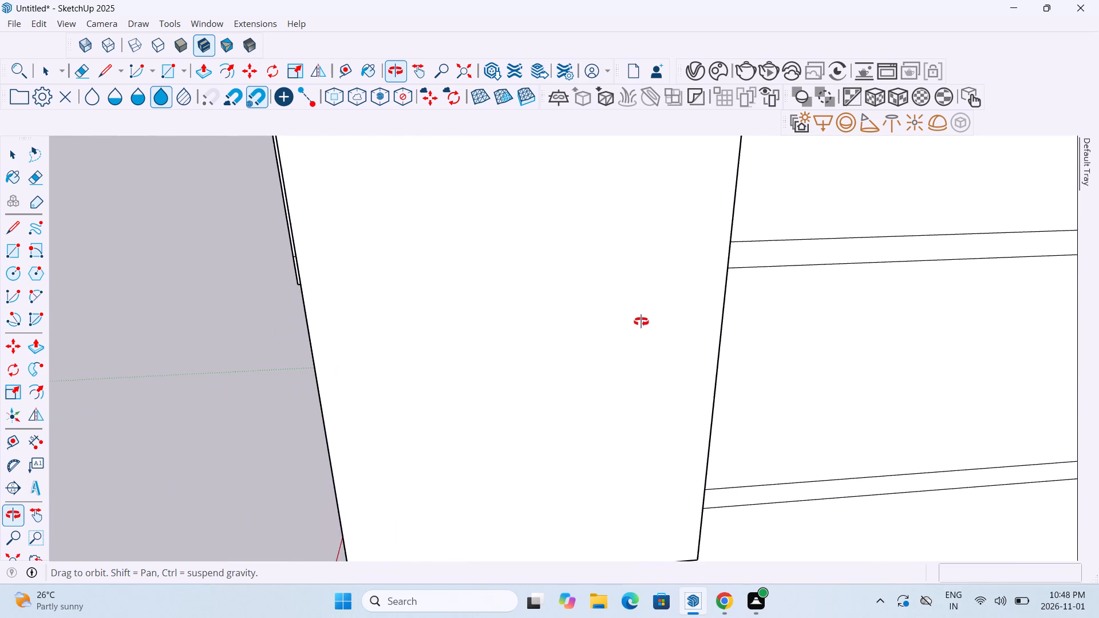
middle_drag(641, 322, 521, 323)
scroll(521, 323, down, 6)
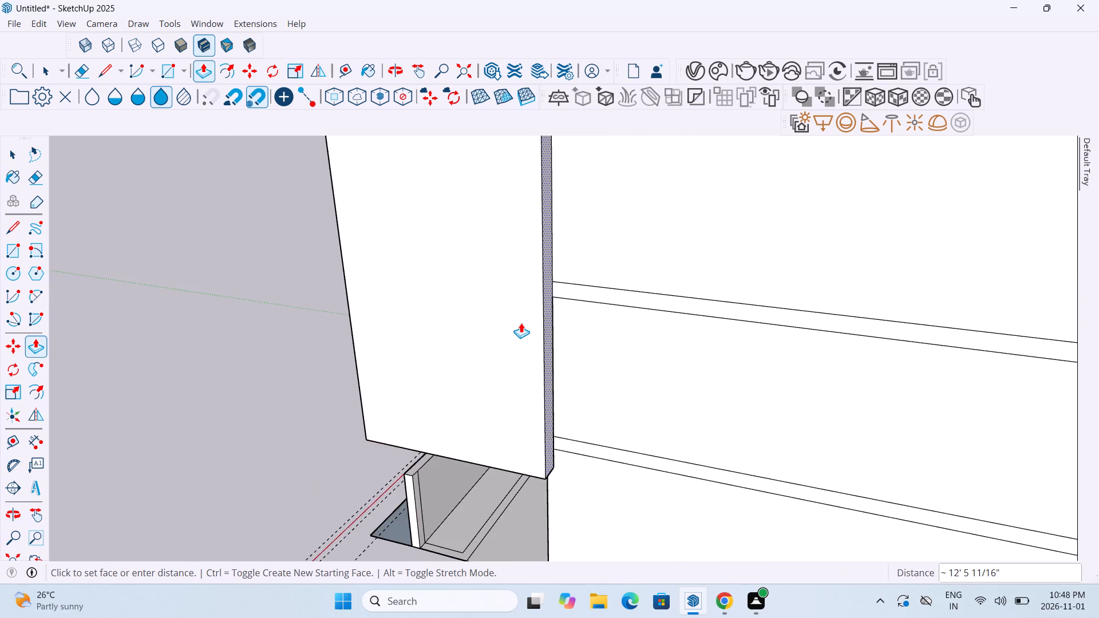
scroll(521, 323, down, 6)
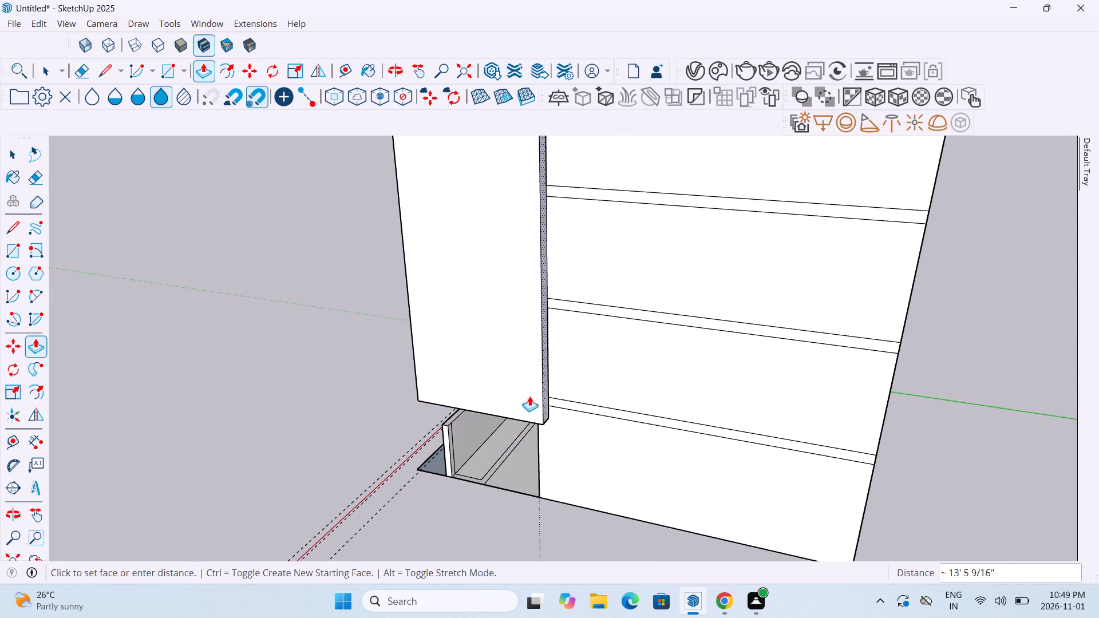
scroll(531, 393, up, 10)
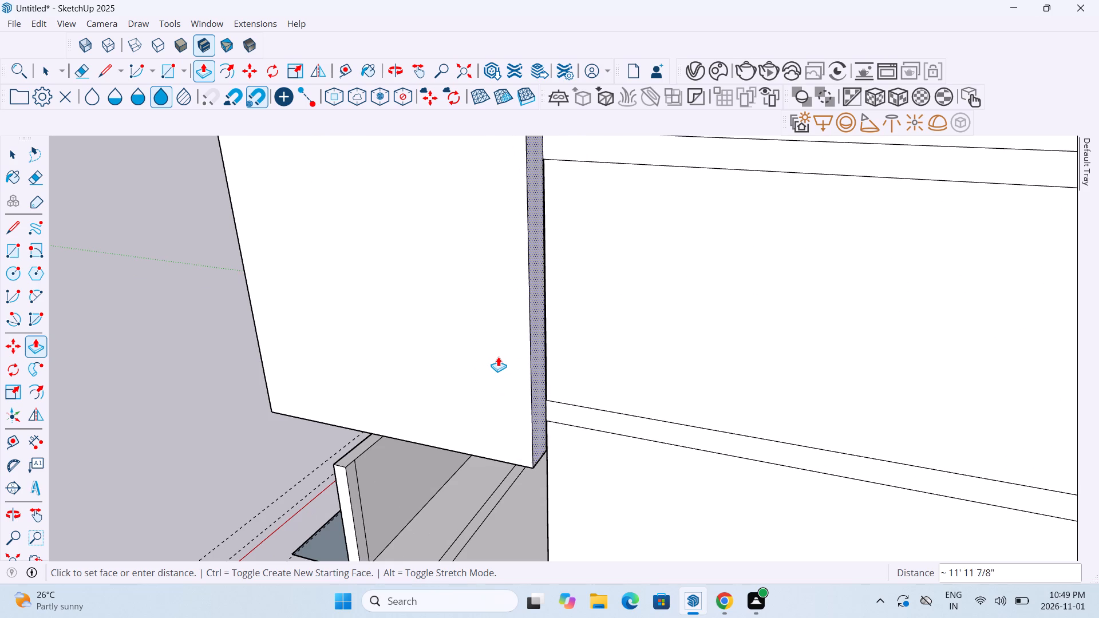
click(499, 356)
Adjust the side wall's rear face by about 1 13/16" and about 9/16" to align it with the recessed opening's back corner.
scroll(558, 429, up, 6)
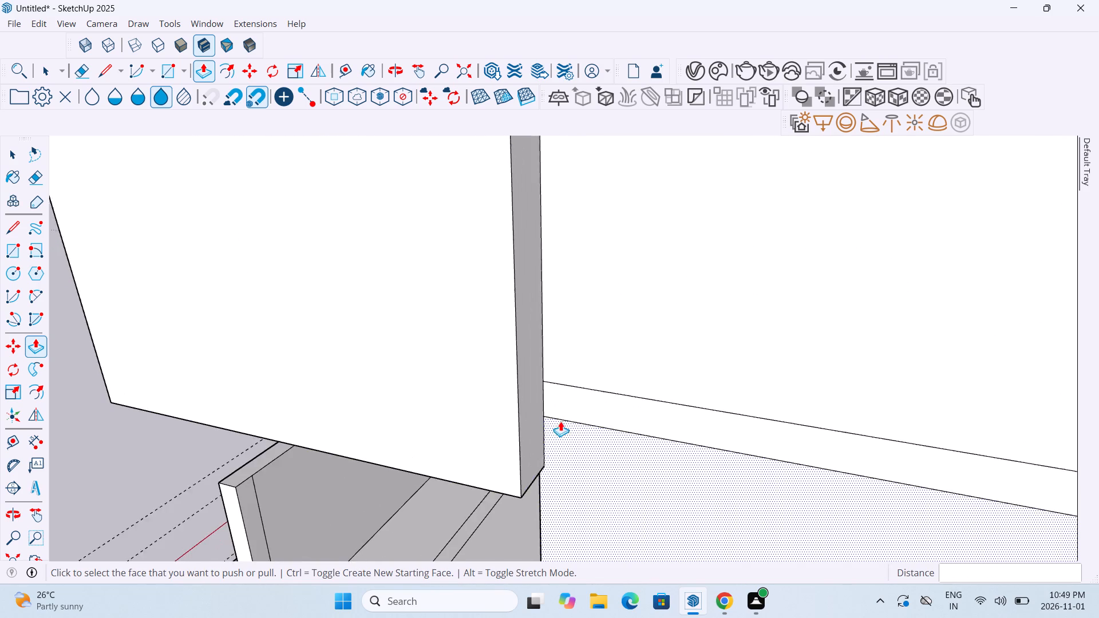
middle_drag(560, 445, 615, 267)
middle_drag(566, 429, 600, 351)
middle_drag(574, 362, 542, 360)
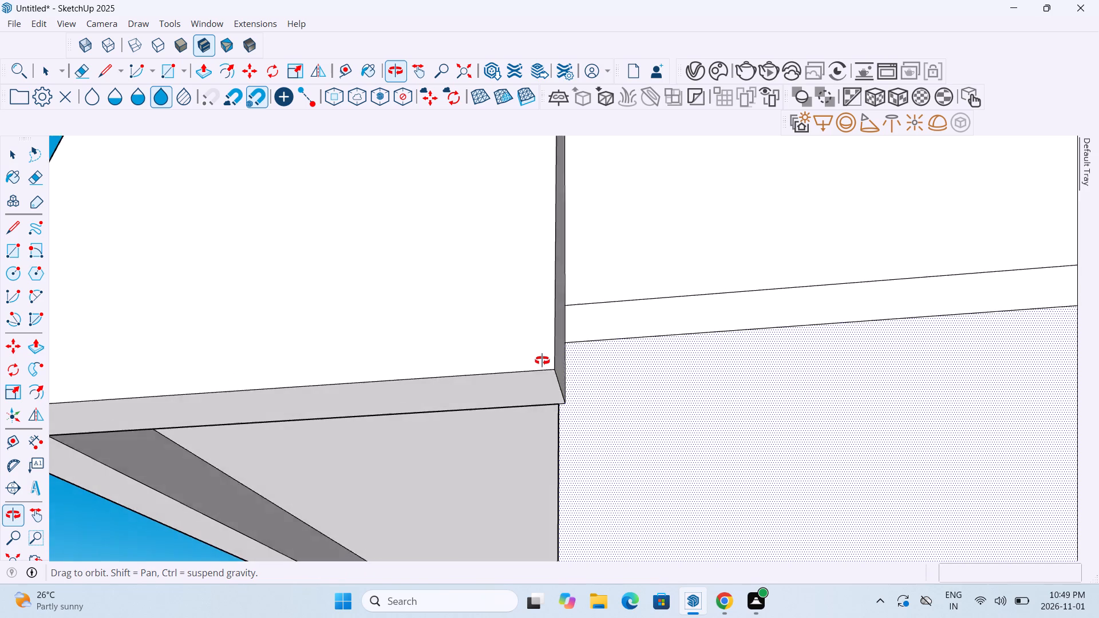
middle_drag(542, 360, 535, 361)
click(559, 352)
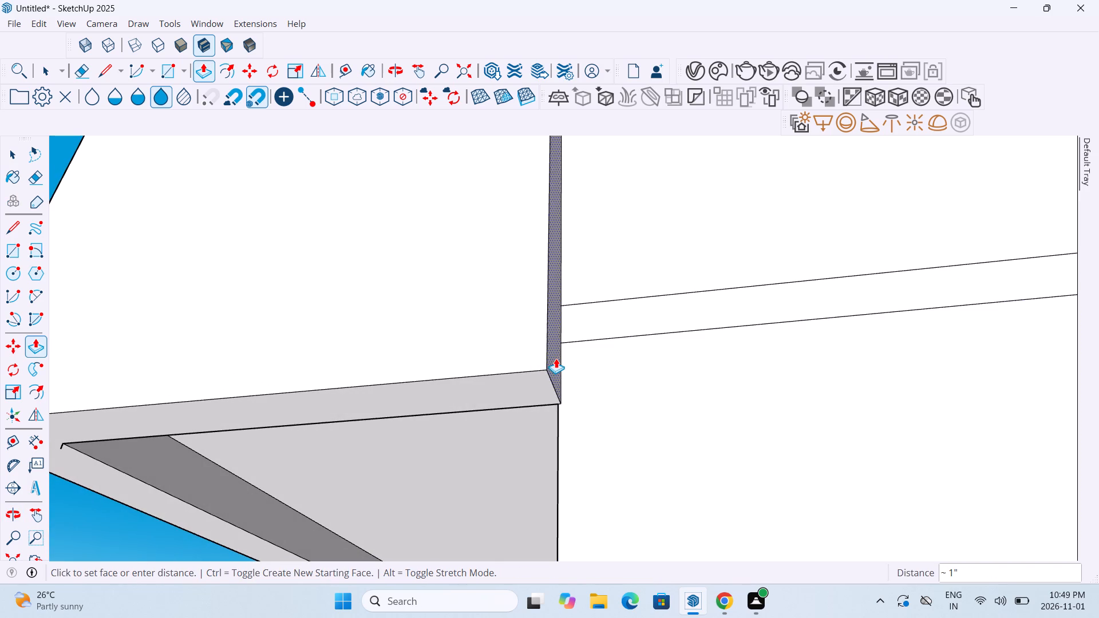
click(553, 362)
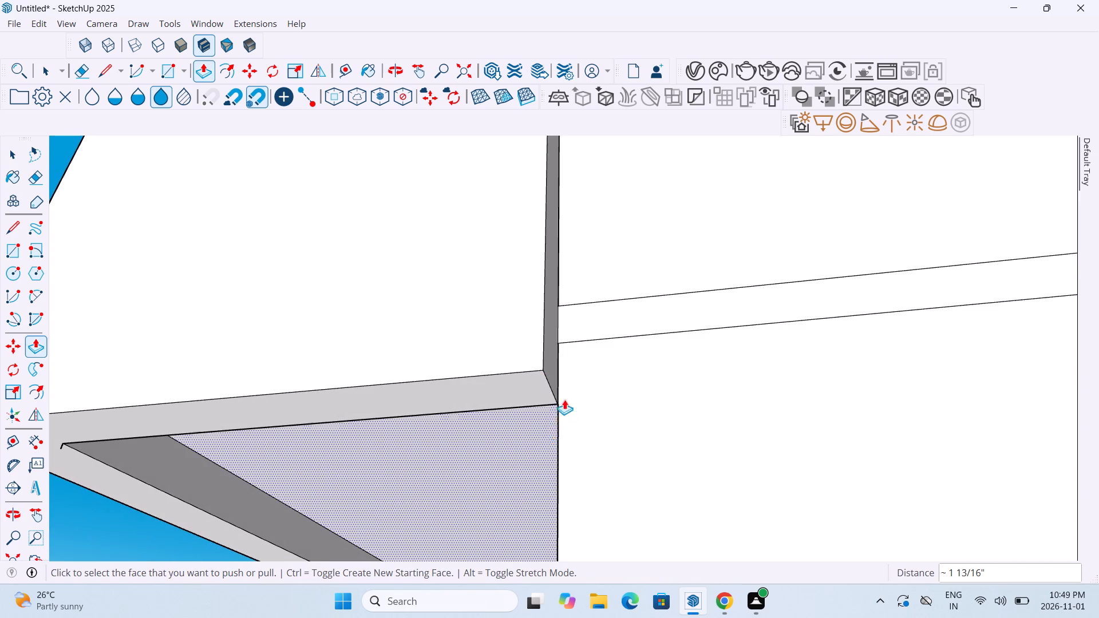
scroll(575, 330, up, 10)
click(516, 368)
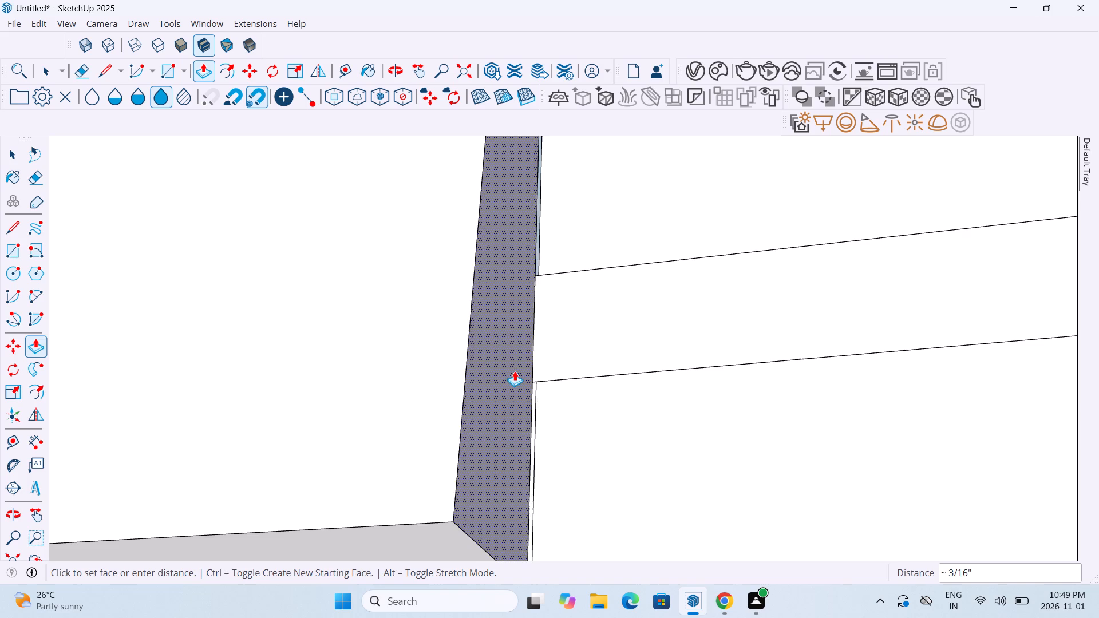
click(523, 367)
Examine the new side wall, the wrapped façade band and the tall framed panel from several angles.
scroll(523, 367, down, 13)
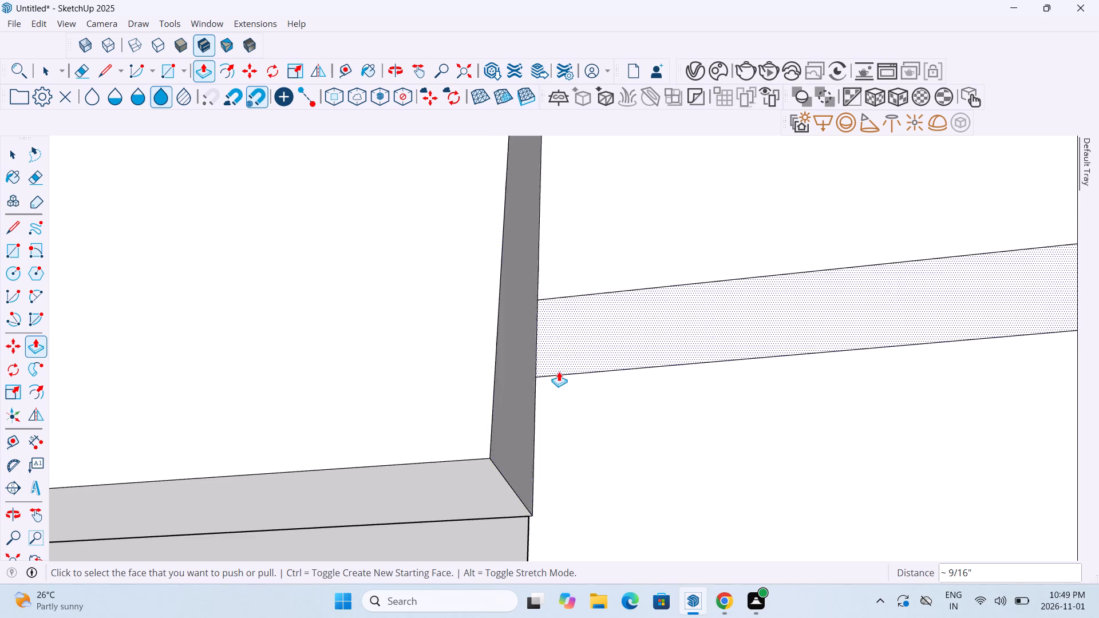
scroll(559, 371, down, 5)
middle_drag(533, 390, 713, 415)
scroll(713, 415, down, 12)
scroll(711, 405, up, 1)
scroll(711, 404, down, 12)
middle_drag(642, 322, 769, 465)
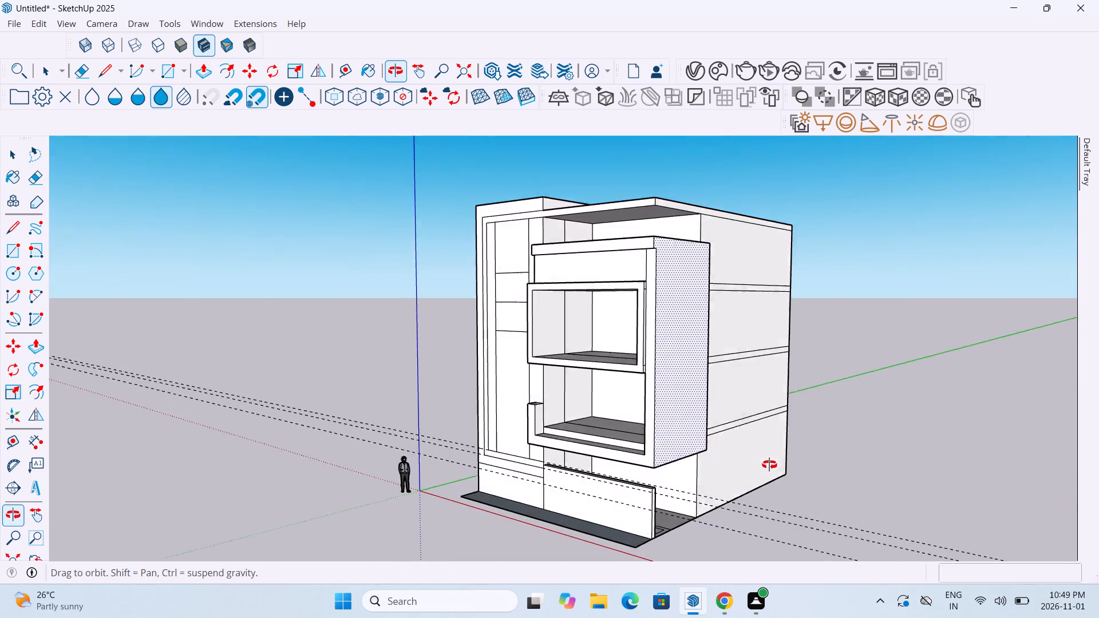
middle_drag(769, 465, 880, 378)
middle_drag(494, 412, 583, 402)
scroll(492, 432, up, 10)
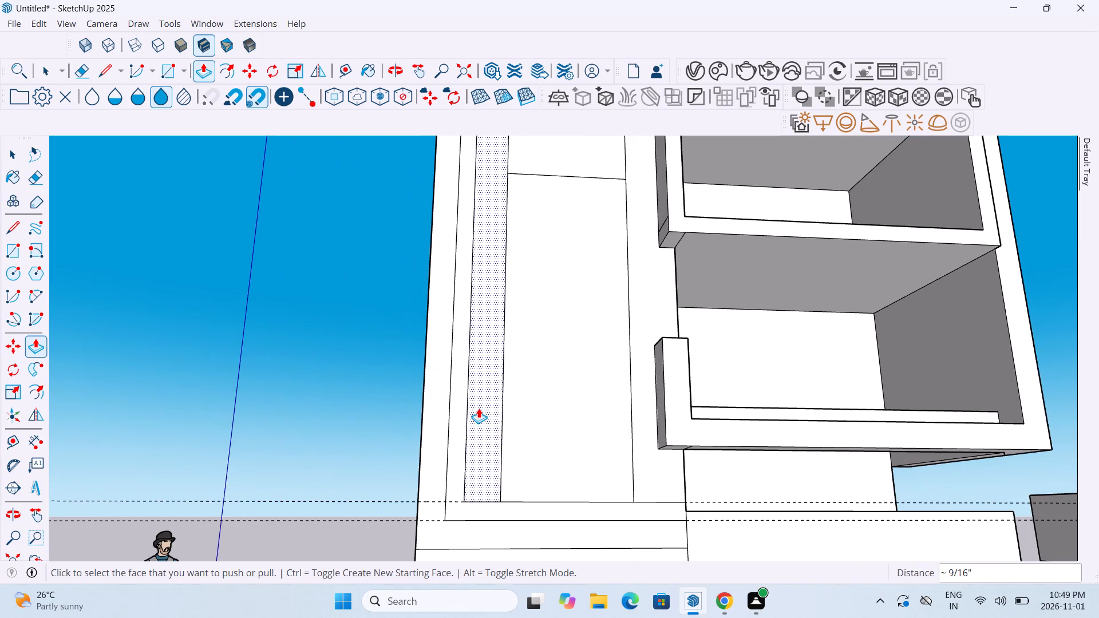
scroll(505, 282, down, 6)
middle_drag(547, 251, 551, 329)
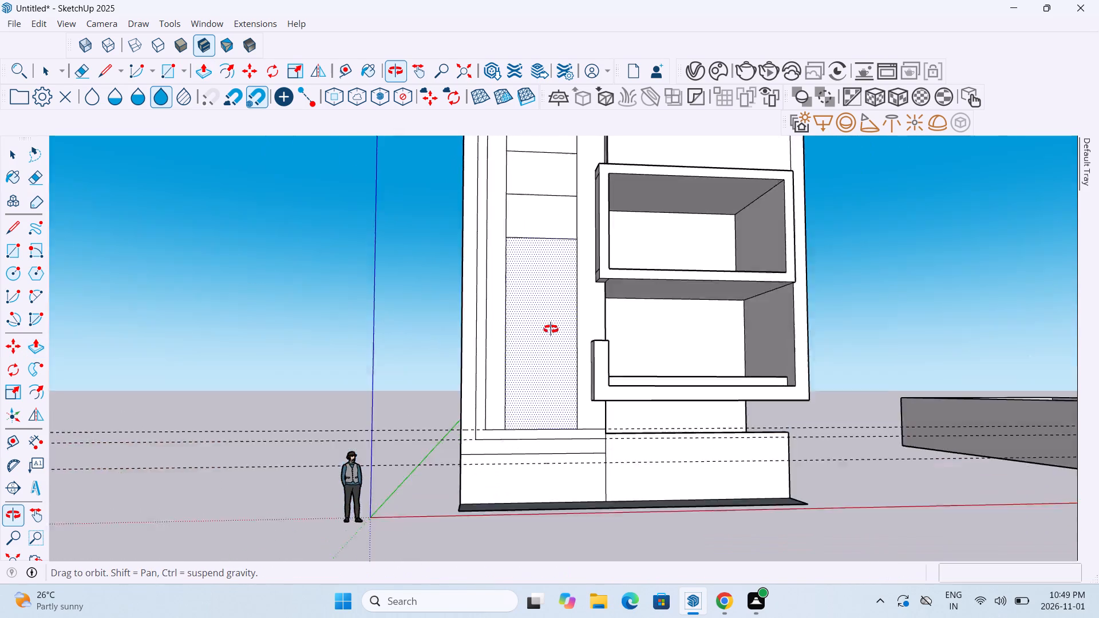
middle_drag(551, 329, 550, 335)
scroll(549, 335, down, 6)
middle_drag(667, 229, 570, 246)
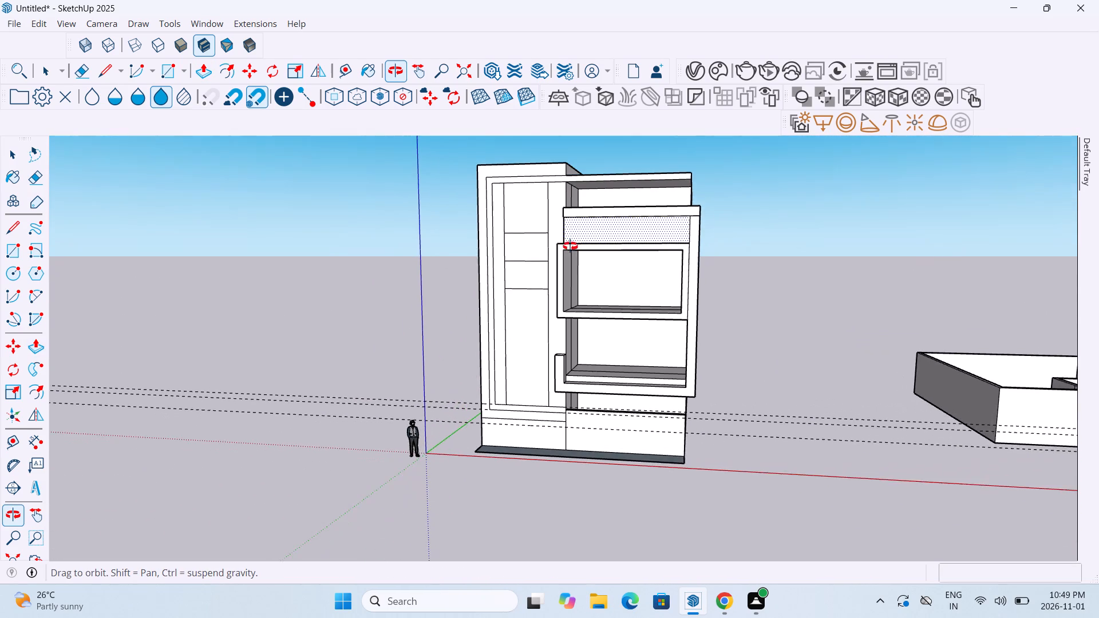
Examine the façade's framed panel, wrapped band and side wall from several angles.
middle_drag(570, 246, 302, 276)
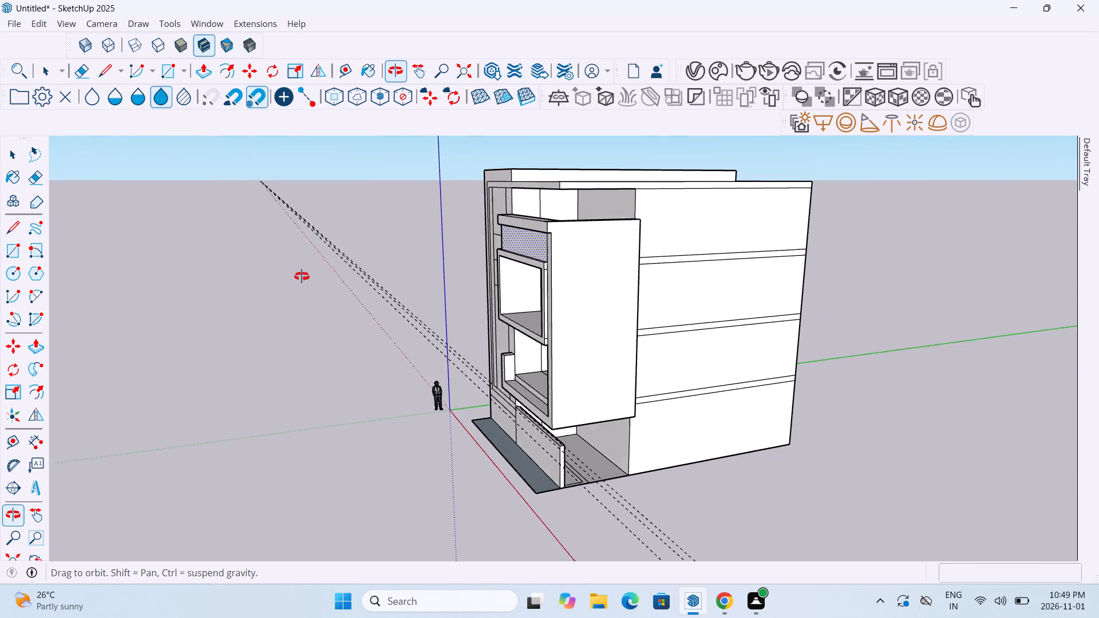
middle_drag(302, 276, 766, 309)
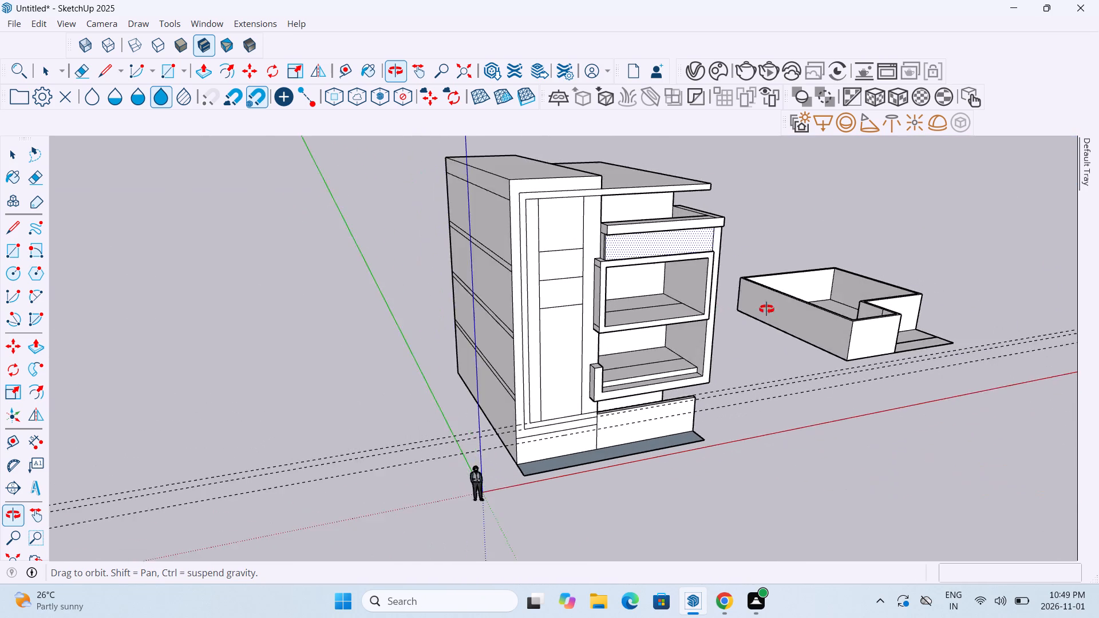
middle_drag(766, 309, 805, 295)
middle_drag(621, 294, 725, 287)
scroll(627, 216, up, 2)
scroll(627, 216, down, 1)
scroll(627, 216, up, 8)
middle_drag(650, 308, 641, 312)
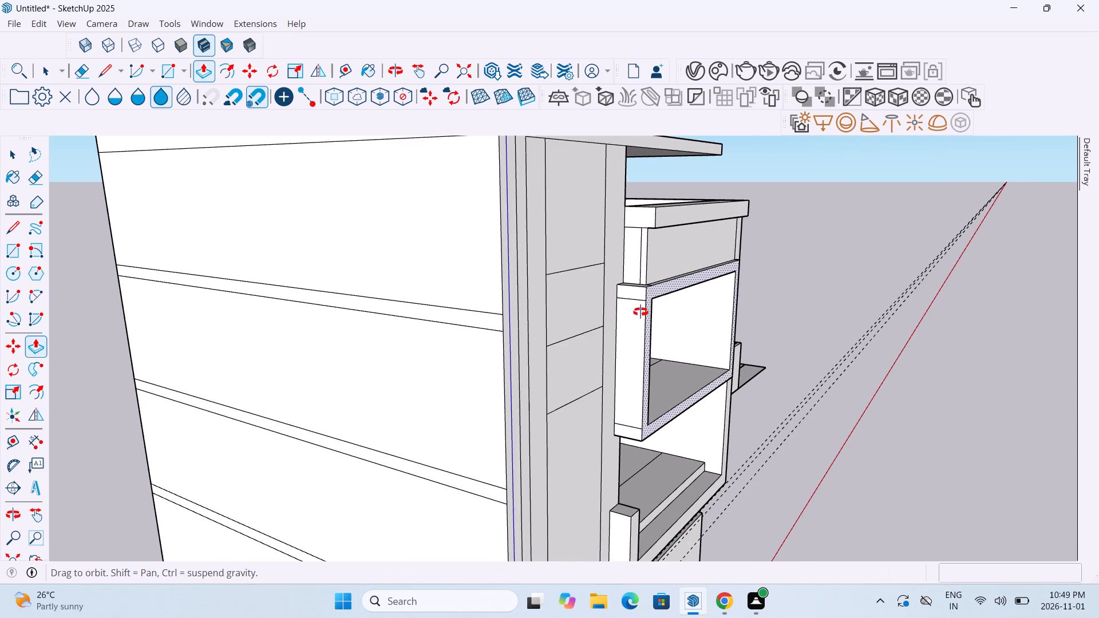
middle_drag(641, 312, 567, 303)
scroll(492, 231, up, 5)
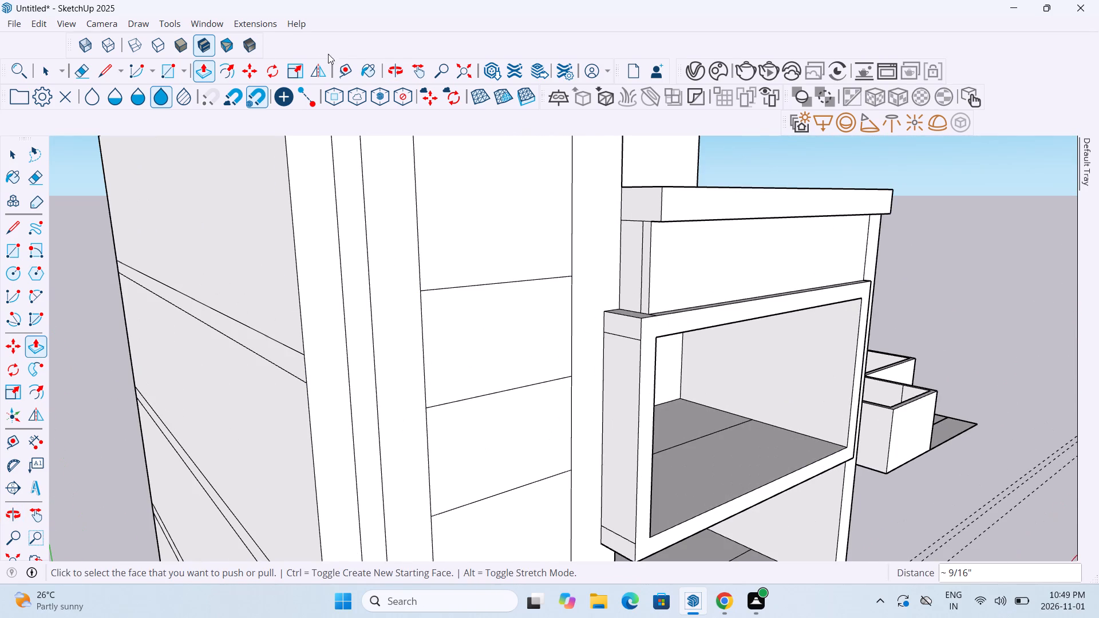
Place a horizontal guide 1' above the top divider line of the tall framed panel.
click(344, 70)
middle_drag(602, 336, 547, 334)
scroll(513, 280, down, 5)
middle_drag(506, 288, 504, 286)
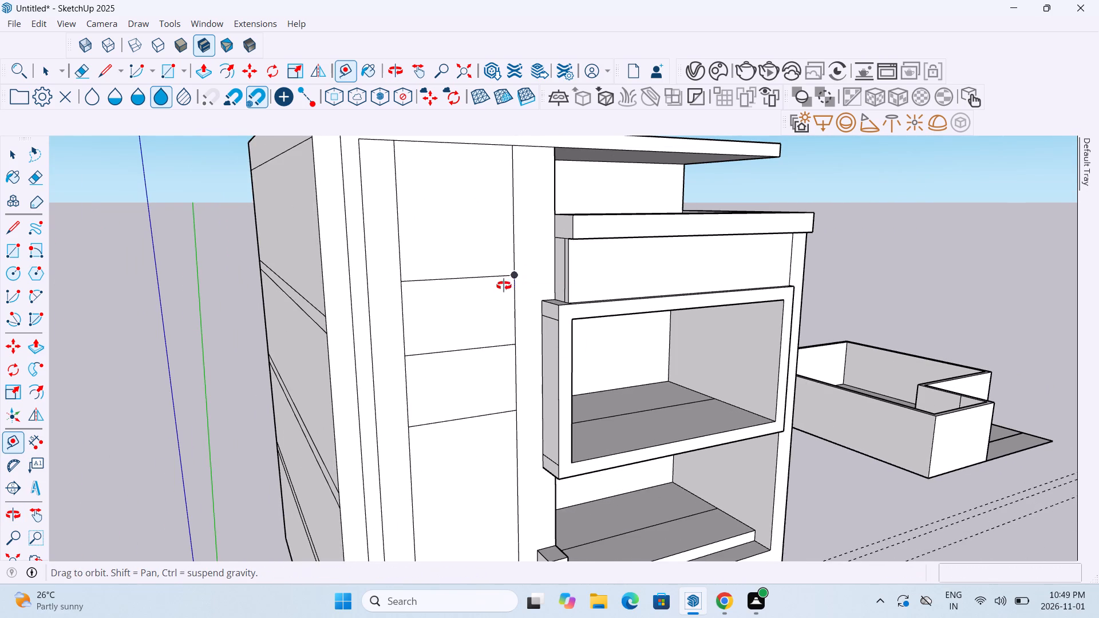
middle_drag(504, 286, 485, 246)
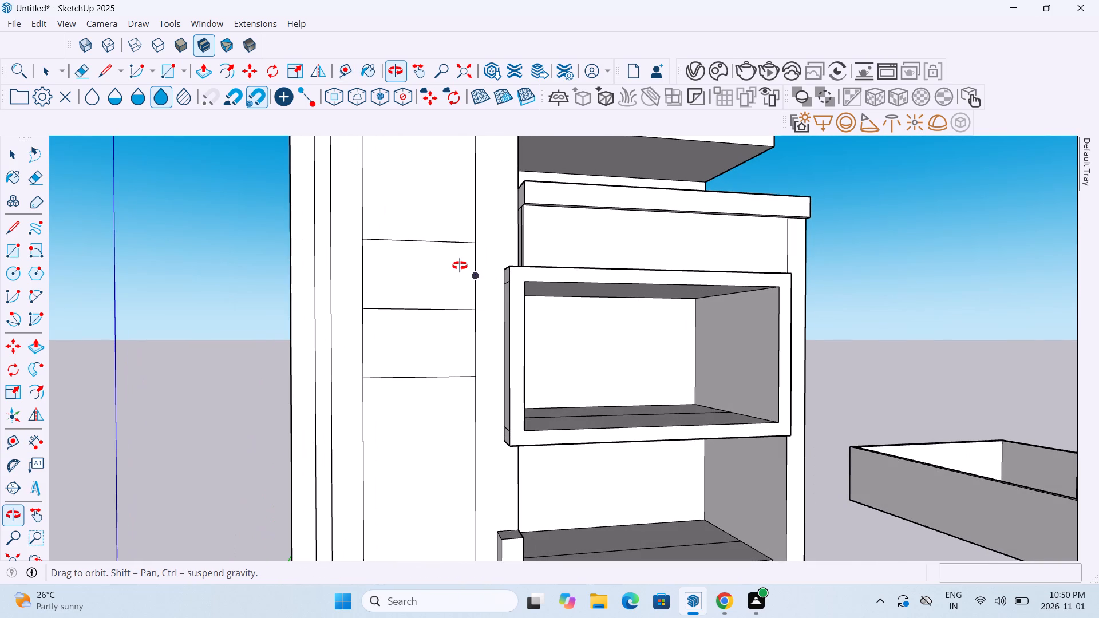
middle_drag(460, 266, 437, 268)
click(441, 242)
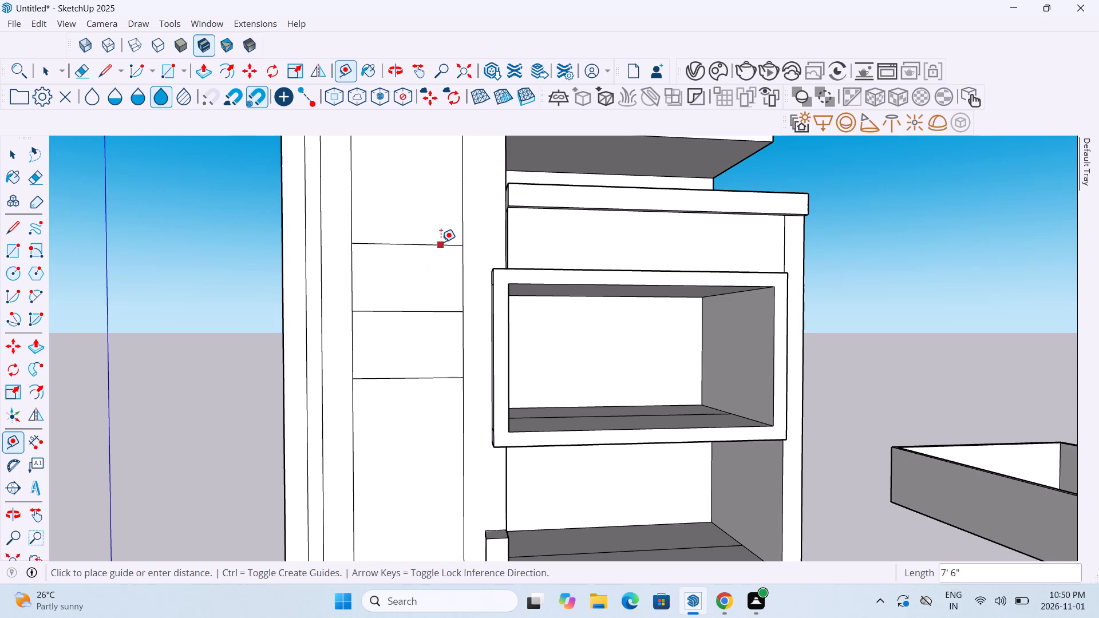
text(1')
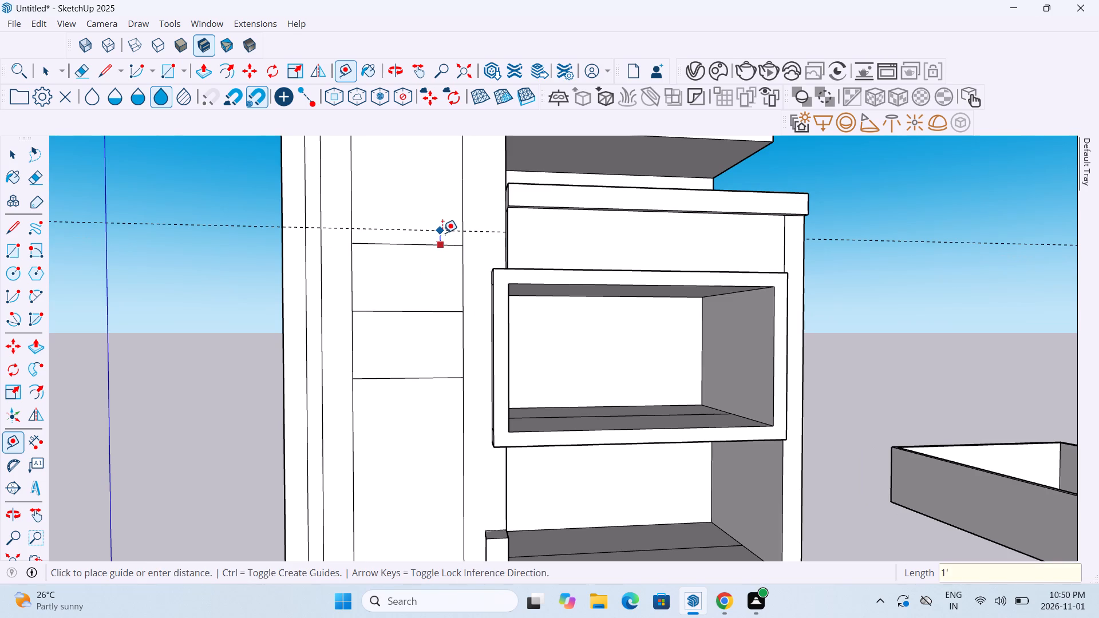
key(Return)
Place a second horizontal guide about 9' 7" below the first, just above the panel's lowest divider line.
click(445, 229)
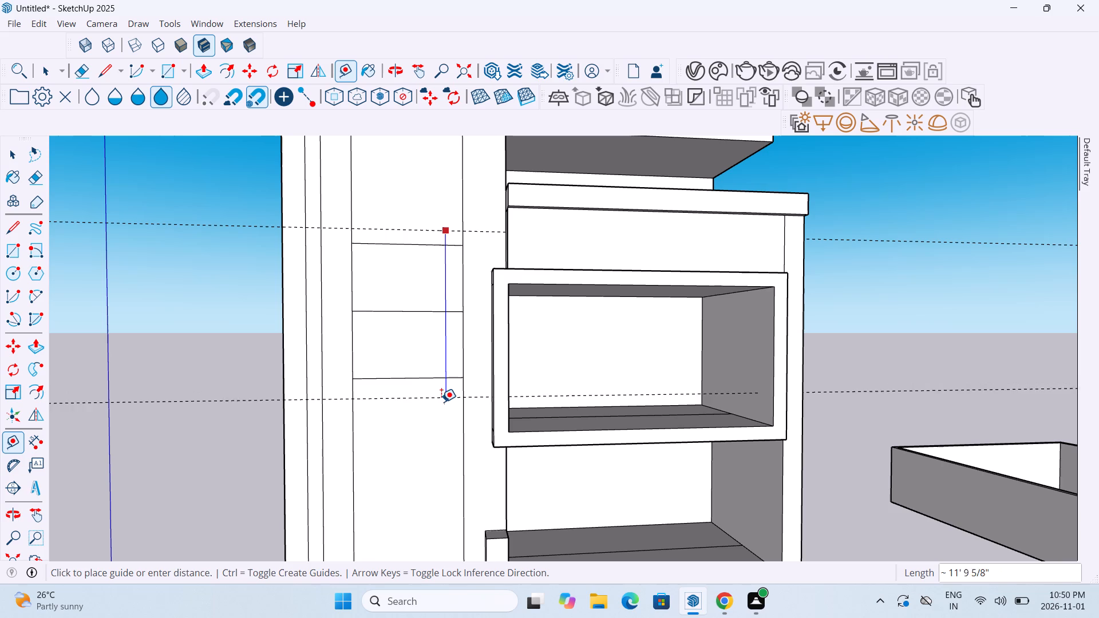
scroll(441, 394, down, 7)
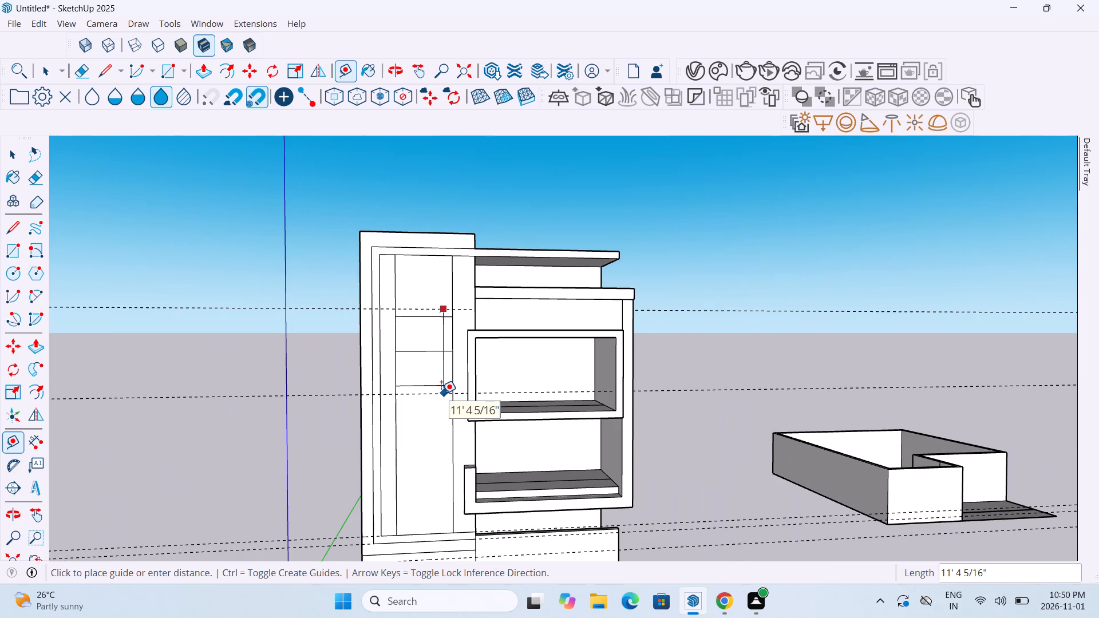
middle_drag(441, 394, 435, 351)
scroll(435, 351, up, 3)
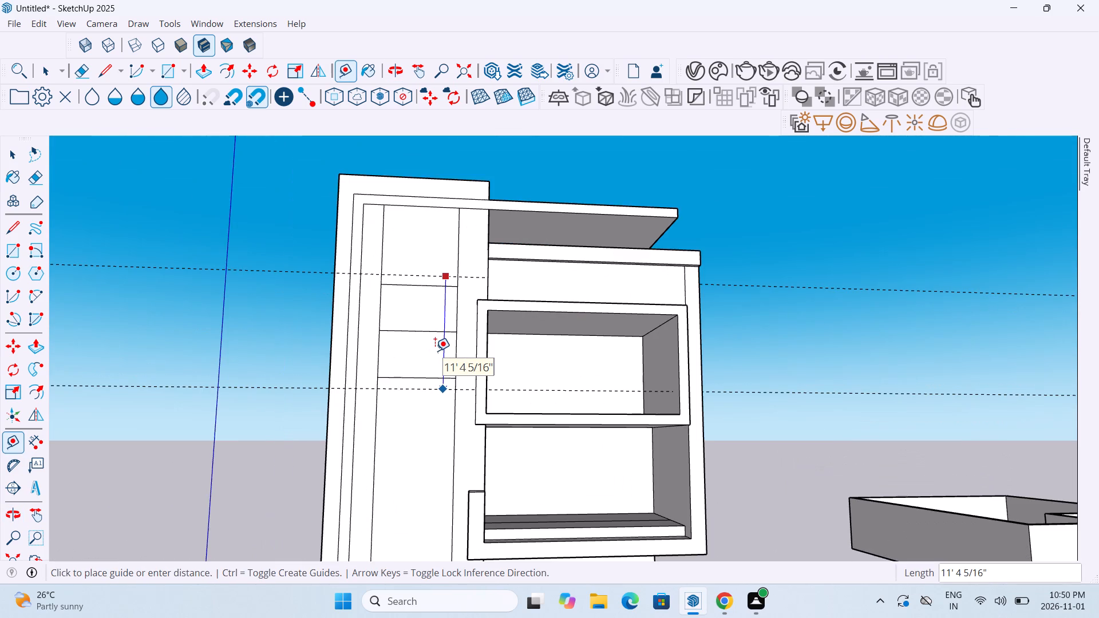
scroll(435, 351, down, 2)
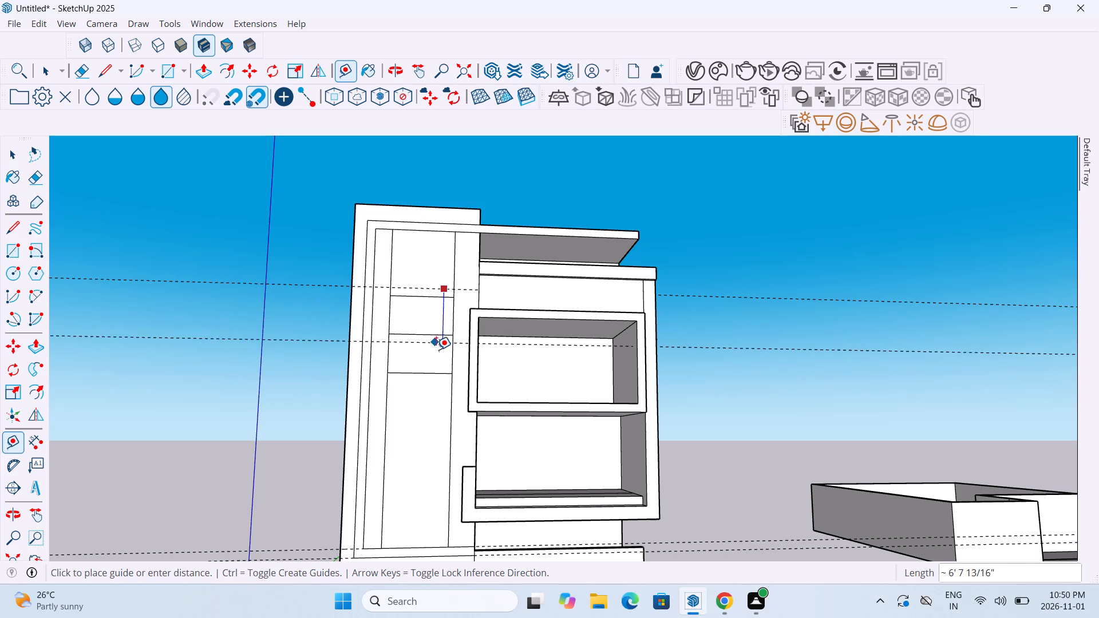
scroll(436, 351, up, 5)
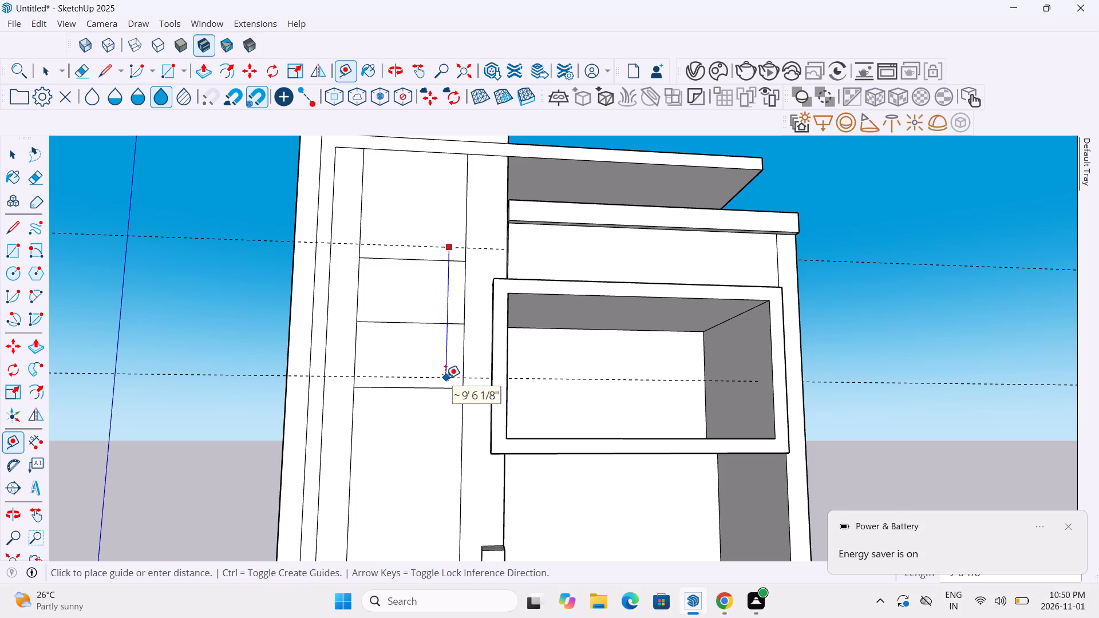
click(445, 379)
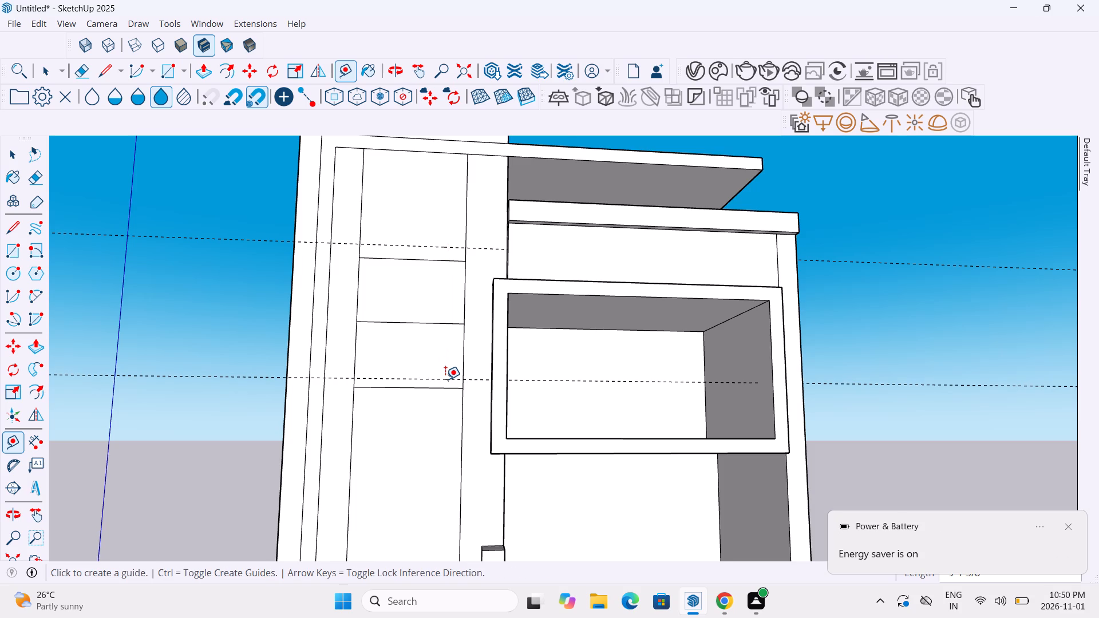
Place a horizontal guide about 3' 3" below the guide near the panel's lowest divider line.
scroll(445, 379, down, 1)
middle_drag(442, 443, 429, 383)
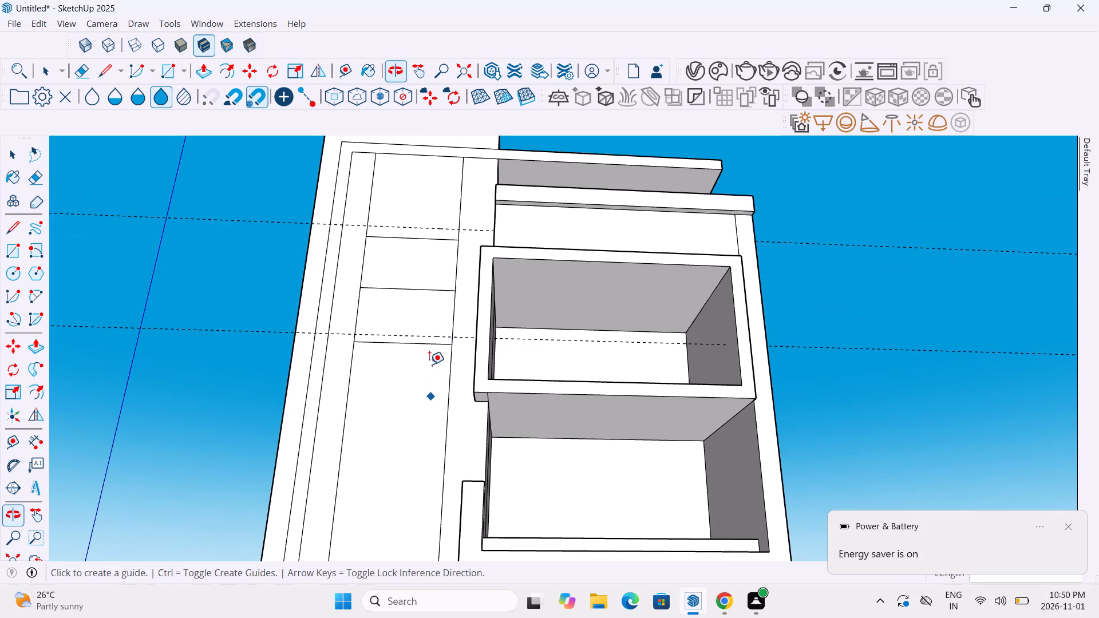
click(430, 332)
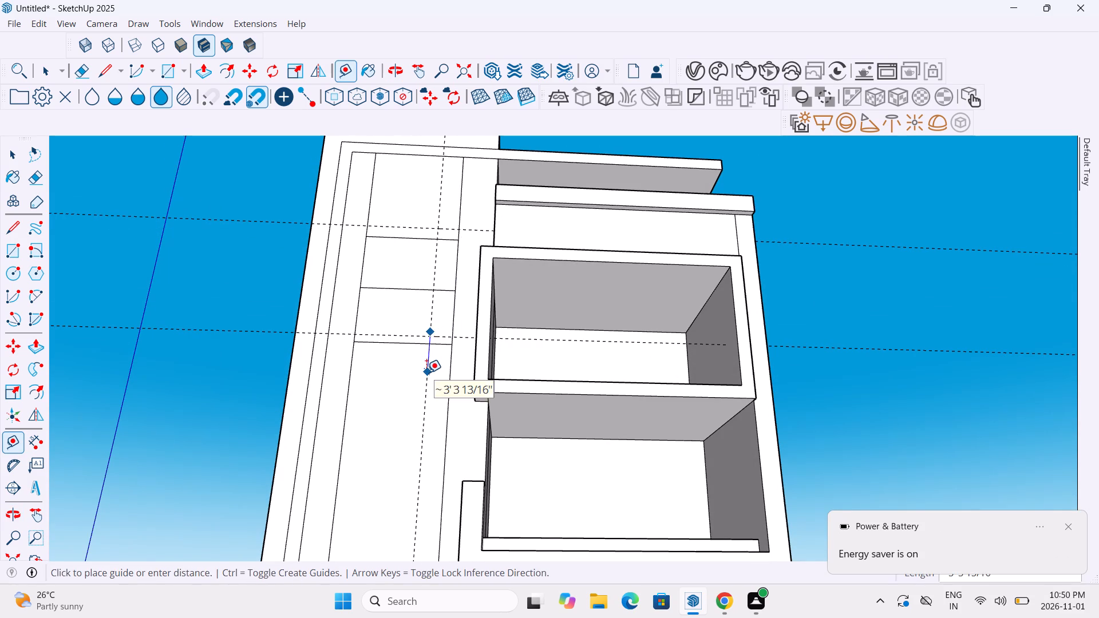
key(Escape)
click(436, 334)
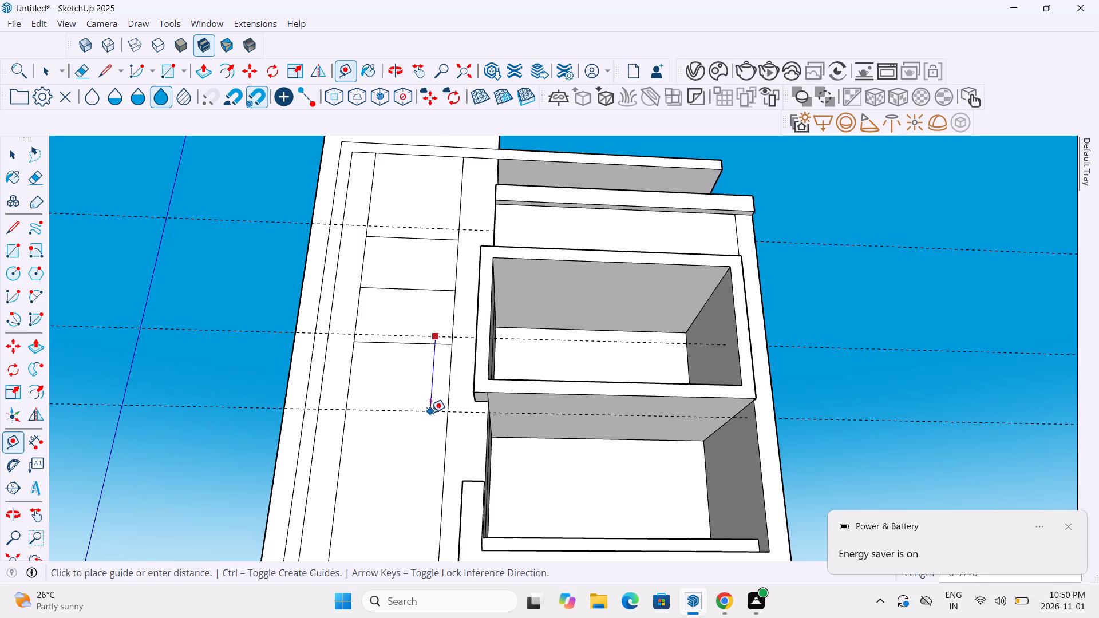
middle_drag(432, 413, 432, 492)
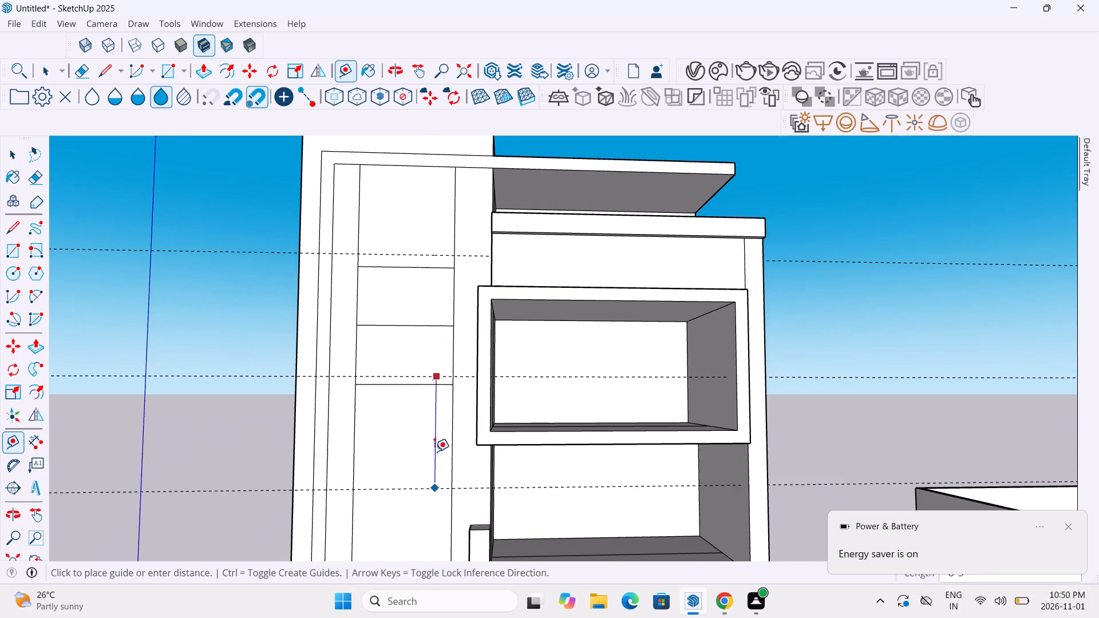
click(441, 421)
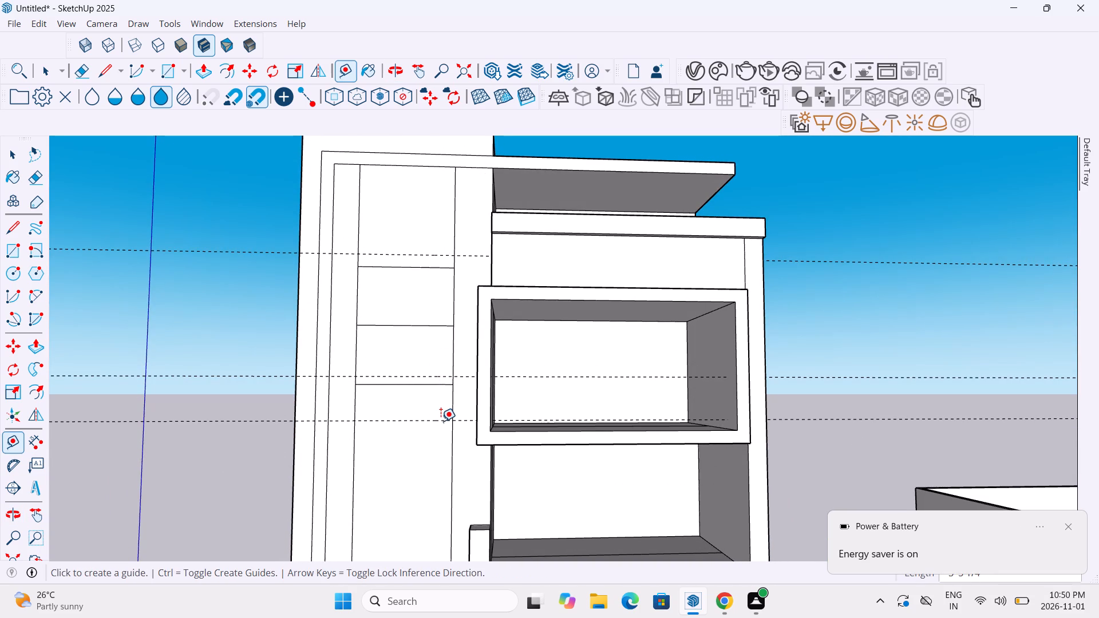
Place another horizontal guide about 4' below the lowest guide on the tall panel.
click(441, 420)
scroll(438, 462, down, 7)
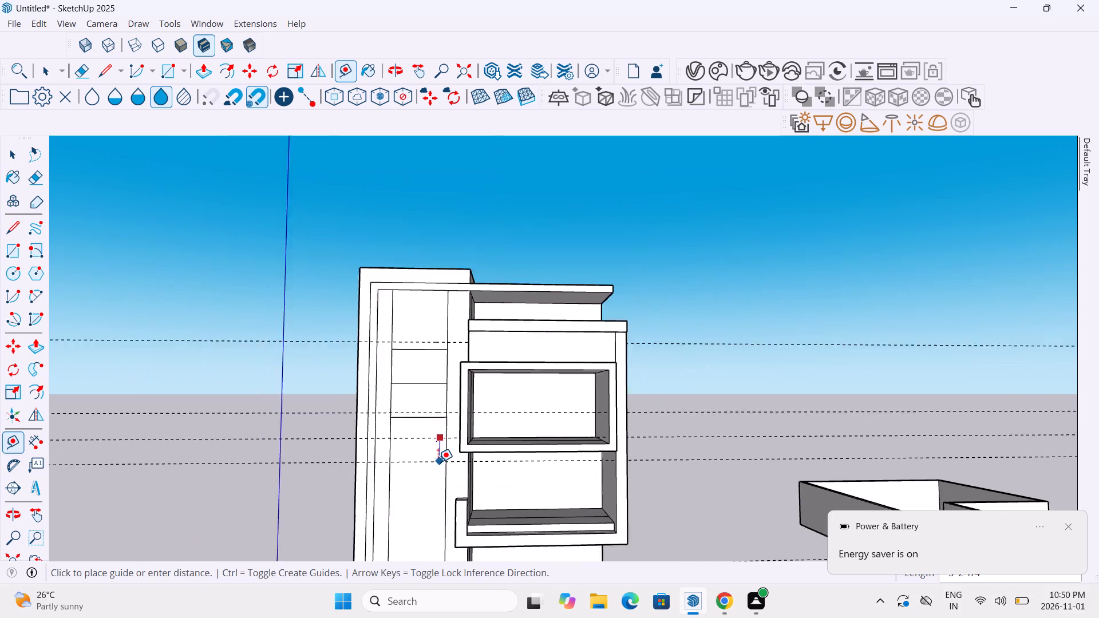
scroll(438, 462, down, 4)
scroll(430, 488, up, 8)
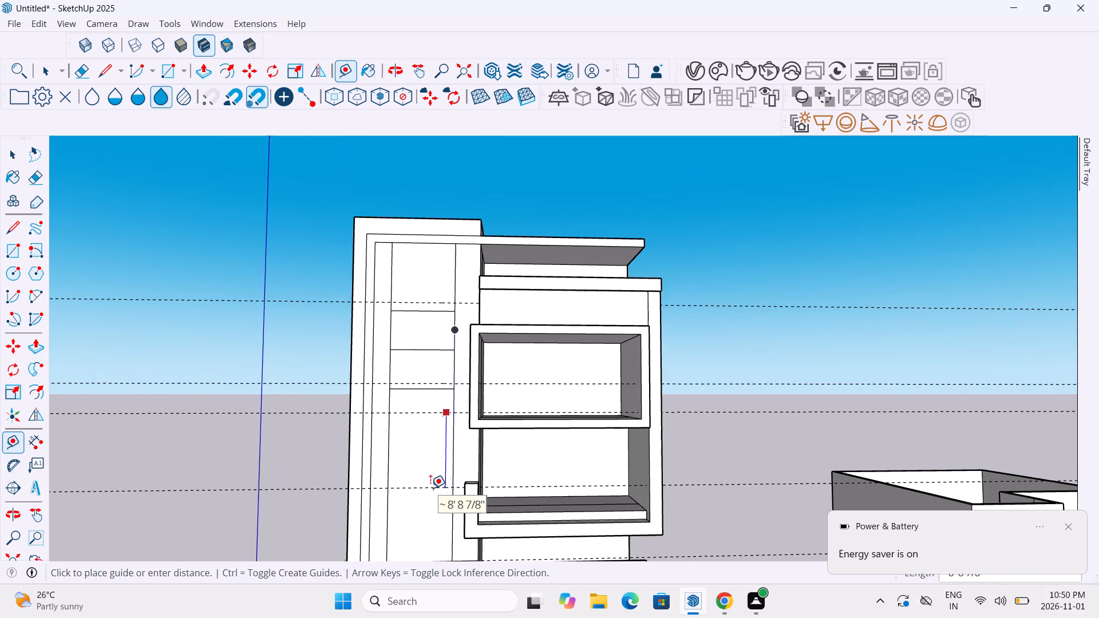
scroll(430, 488, up, 1)
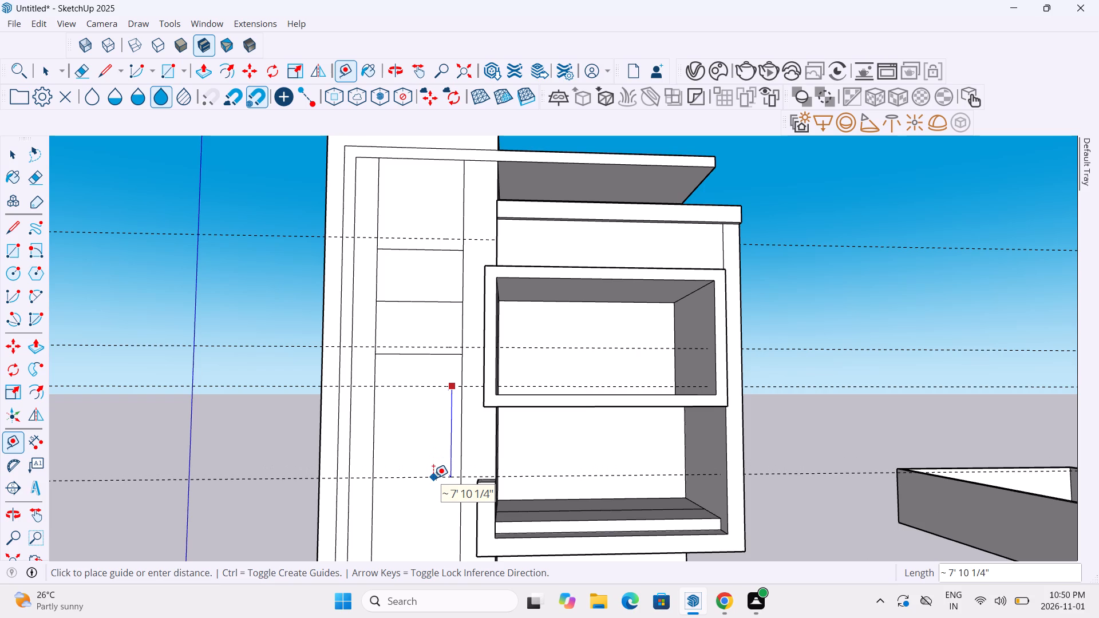
click(438, 433)
Place three guides upward on the panel: one above the lowest divider's guide, one about 2' 11" higher, and one about 6' above that.
click(437, 344)
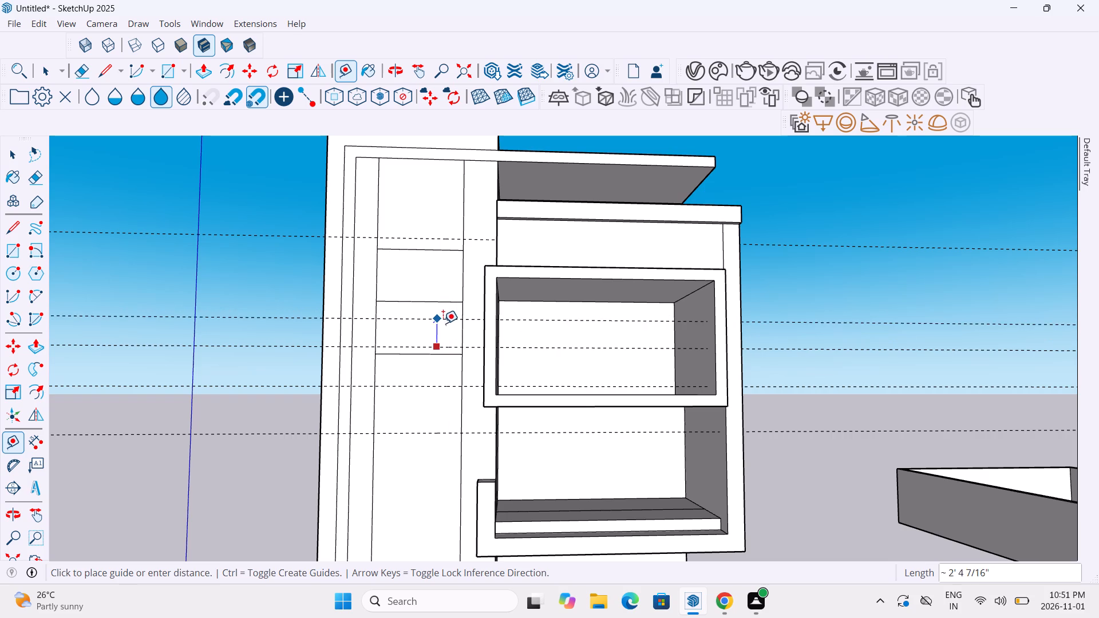
click(444, 326)
click(444, 326)
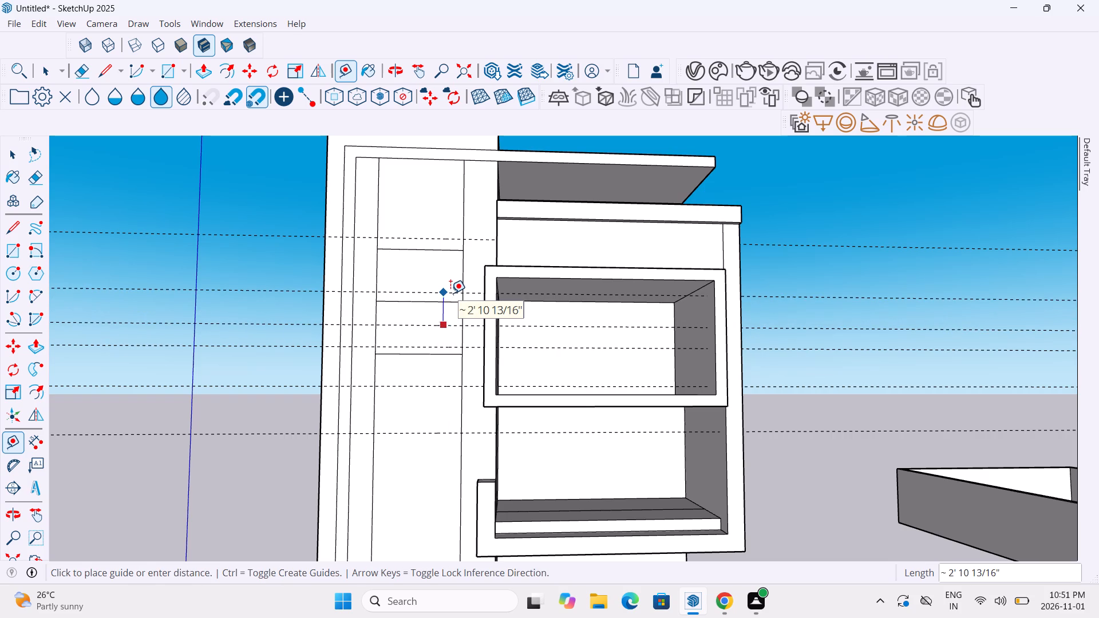
click(450, 293)
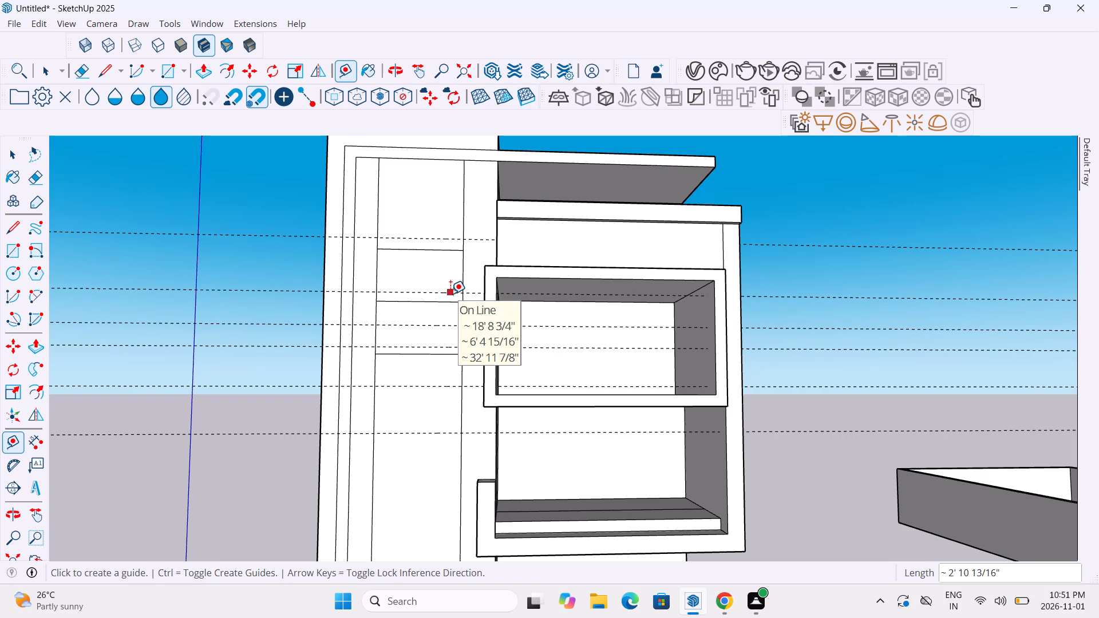
click(451, 292)
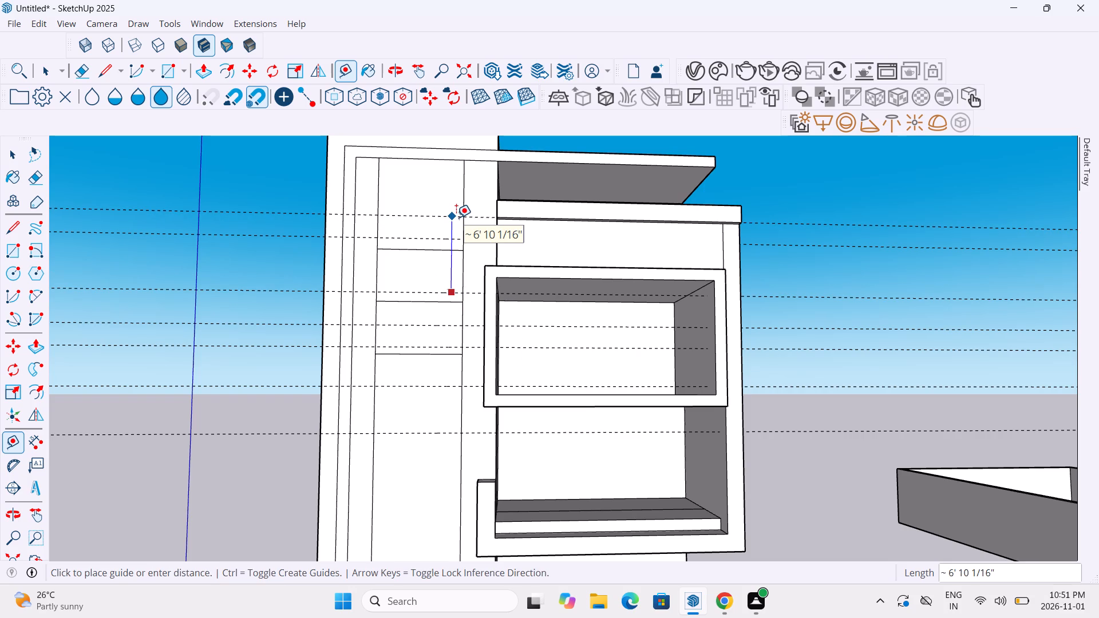
scroll(456, 217, up, 7)
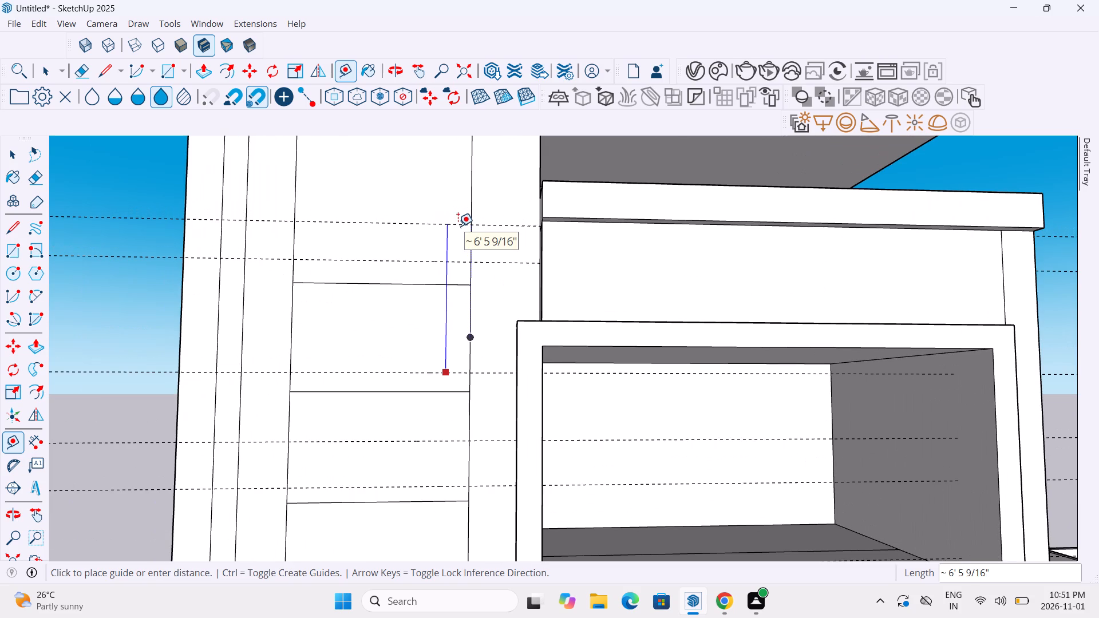
click(458, 235)
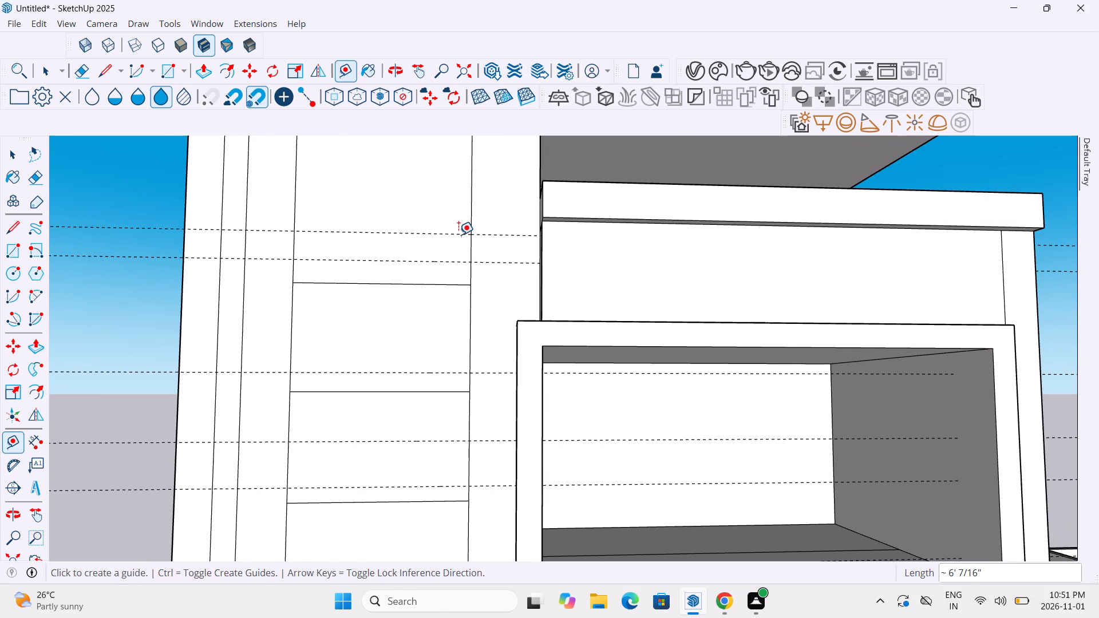
Erase the tall panel's three horizontal divider lines, the 1' offset guide, and the two guides immediately above and below the lowest divider.
click(78, 69)
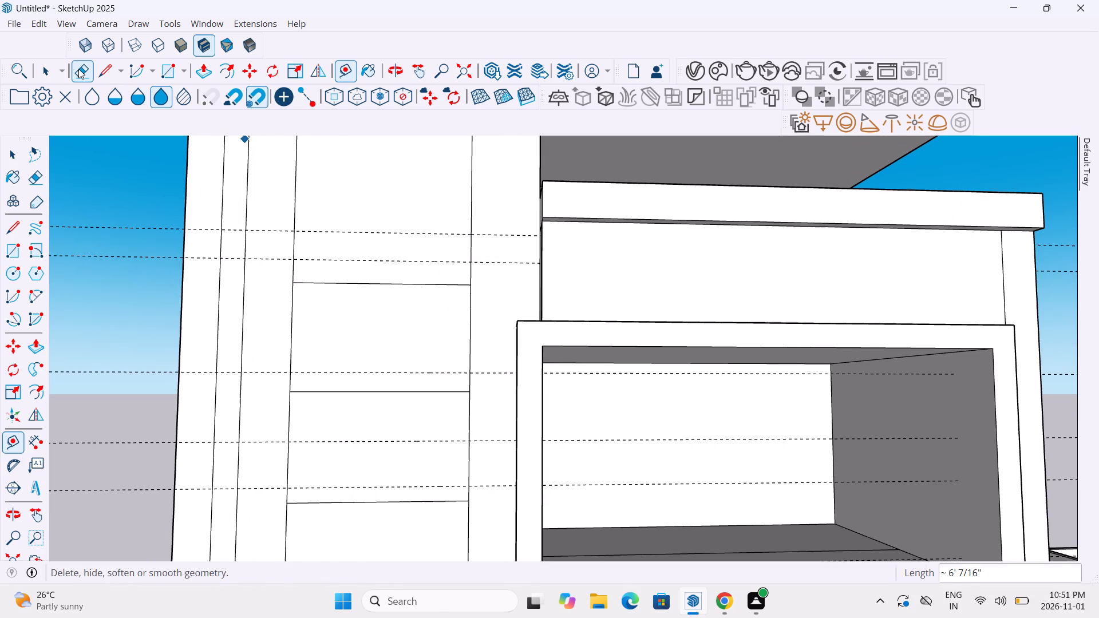
drag(318, 252, 323, 299)
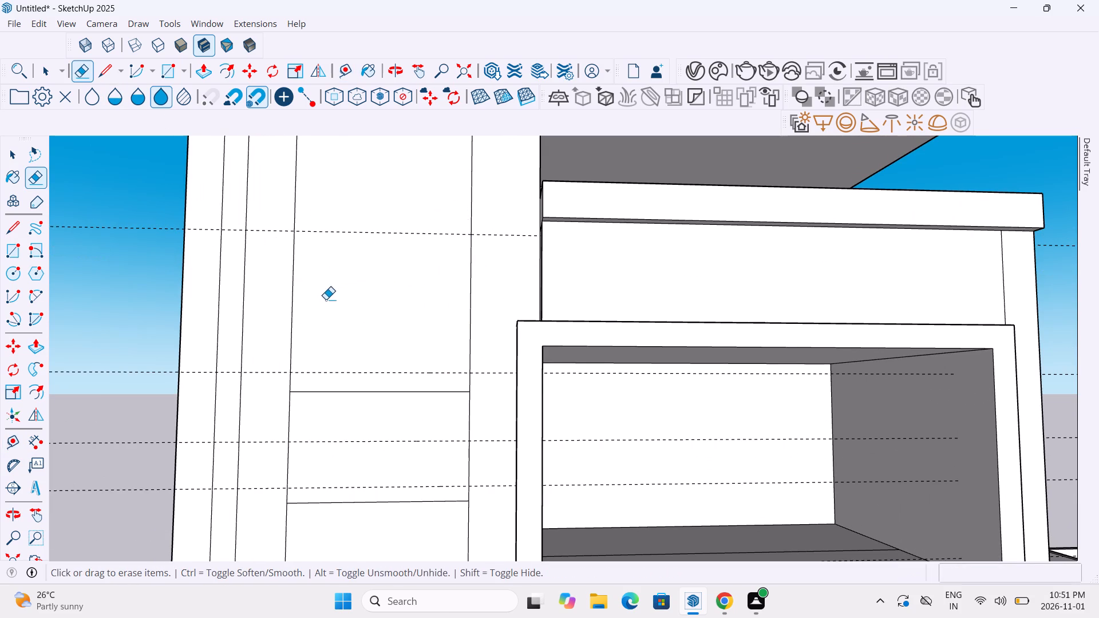
scroll(328, 299, down, 6)
scroll(359, 369, up, 7)
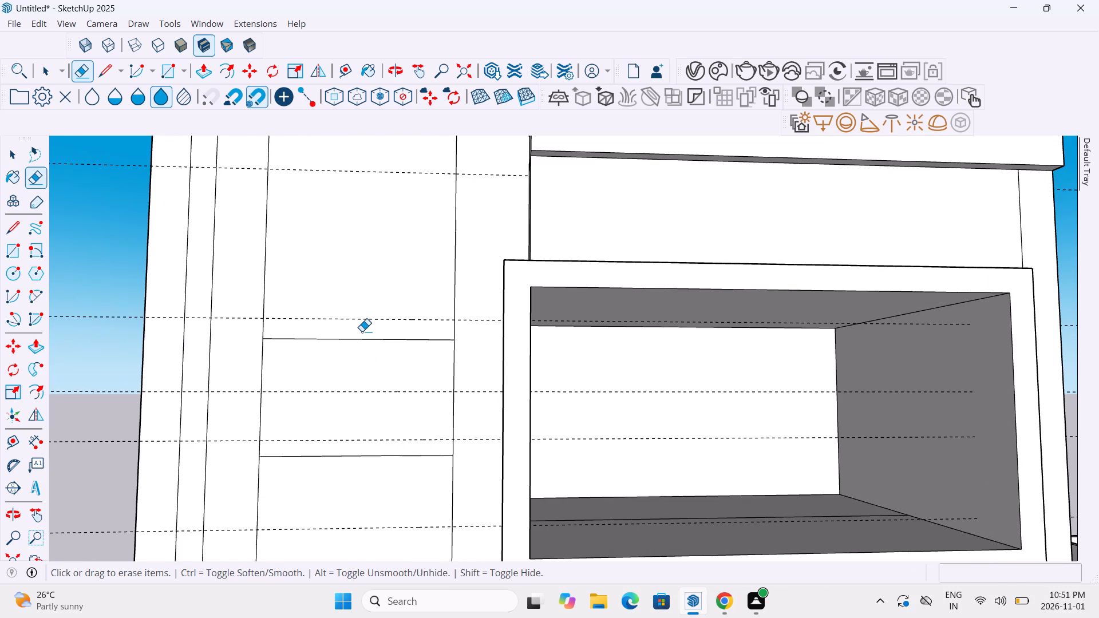
drag(362, 331, 363, 365)
scroll(382, 393, down, 5)
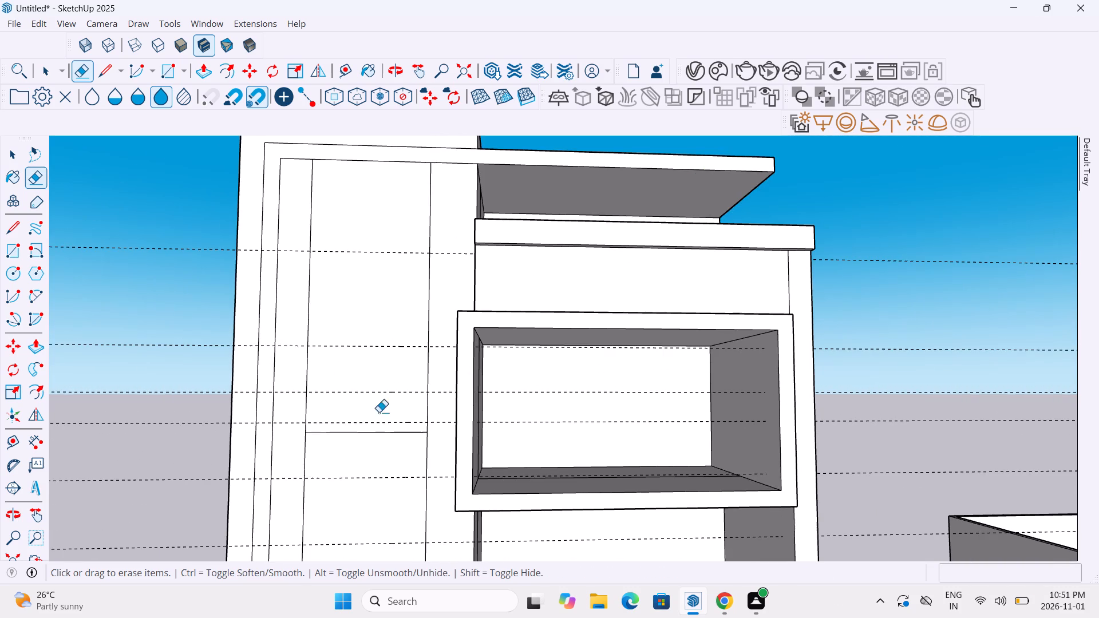
middle_drag(375, 469, 373, 431)
scroll(373, 431, down, 3)
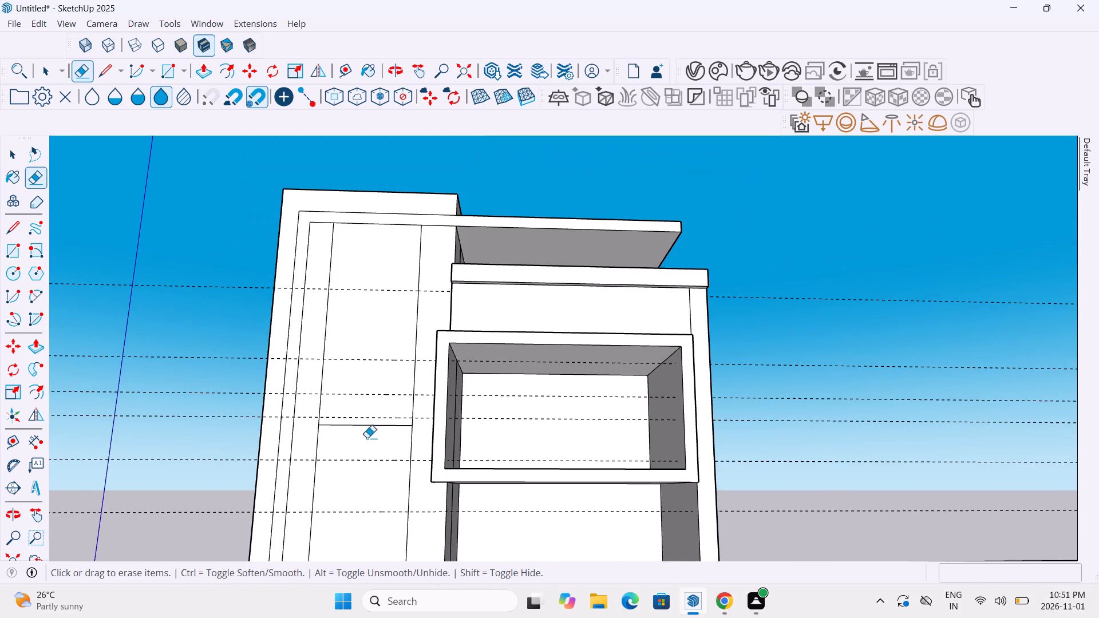
scroll(367, 410, up, 1)
drag(367, 410, 367, 437)
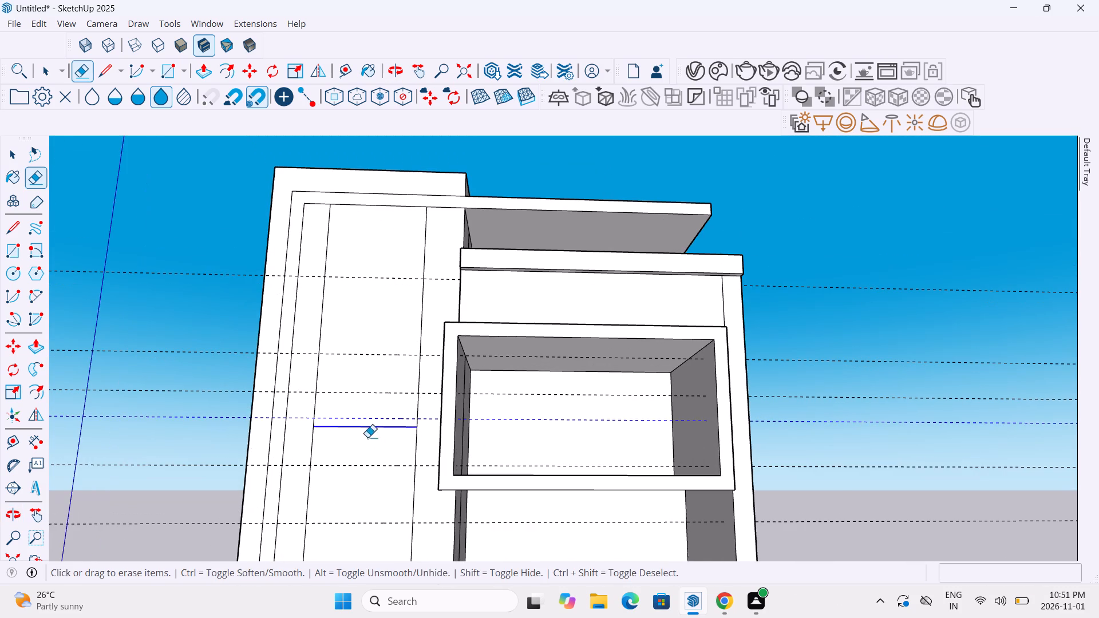
drag(367, 437, 367, 473)
scroll(367, 473, down, 12)
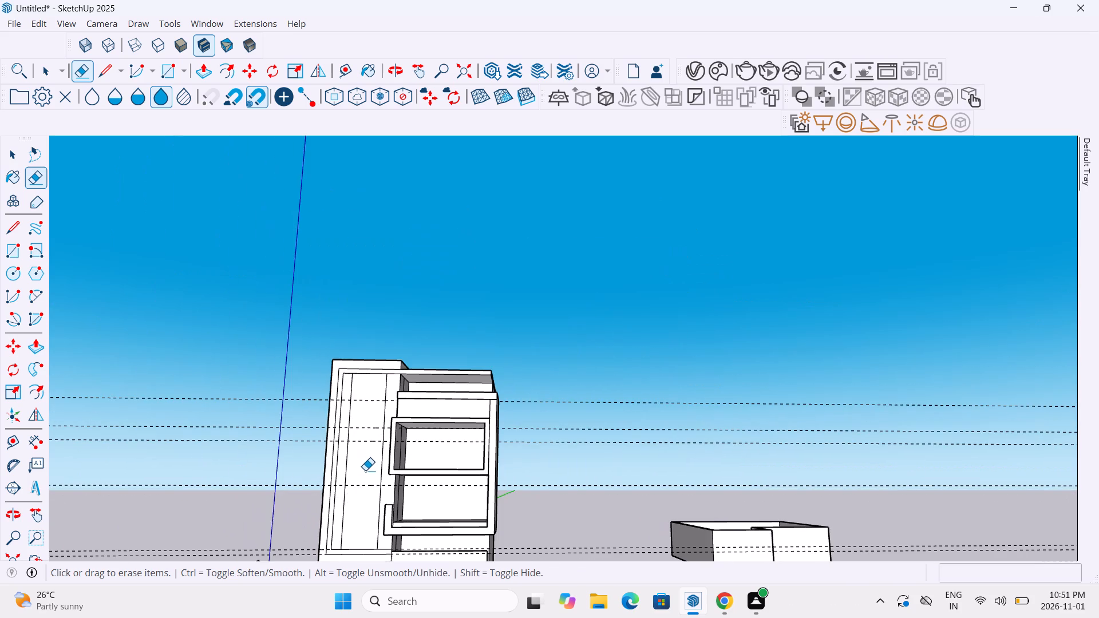
Place a horizontal guide 1' above the bottom edge of the tall panel's innermost frame.
middle_drag(358, 525, 365, 518)
scroll(365, 518, down, 6)
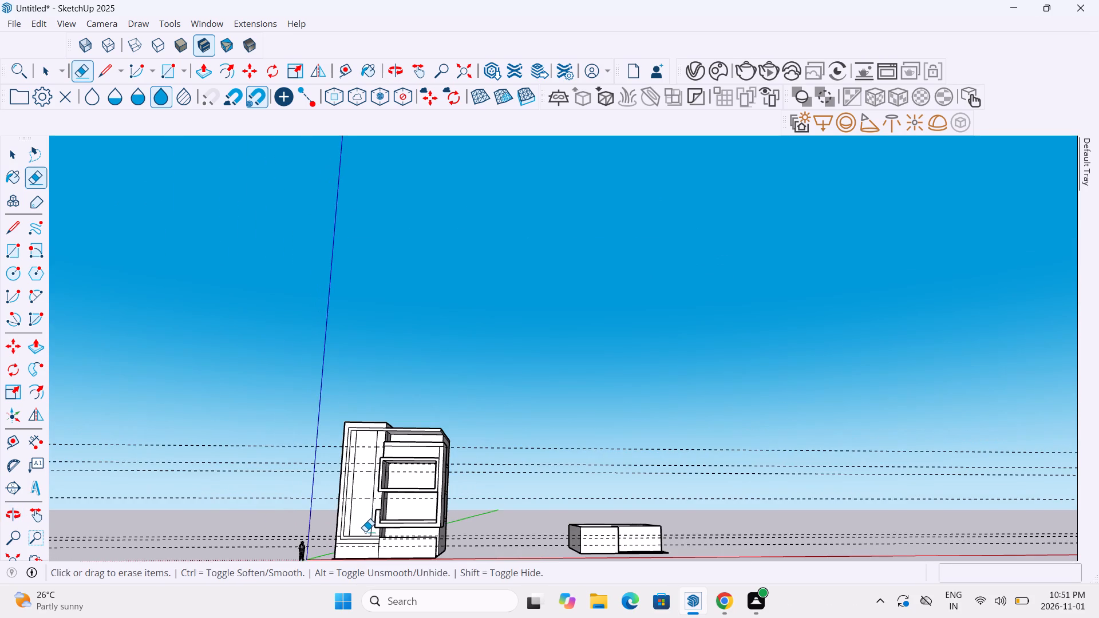
scroll(365, 532, up, 20)
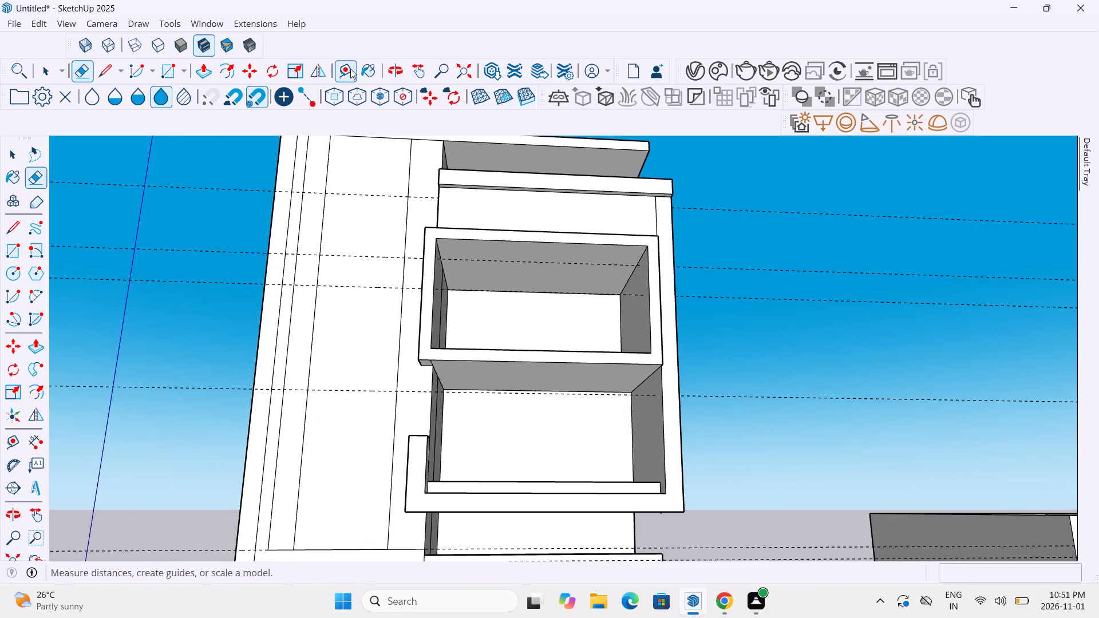
click(350, 69)
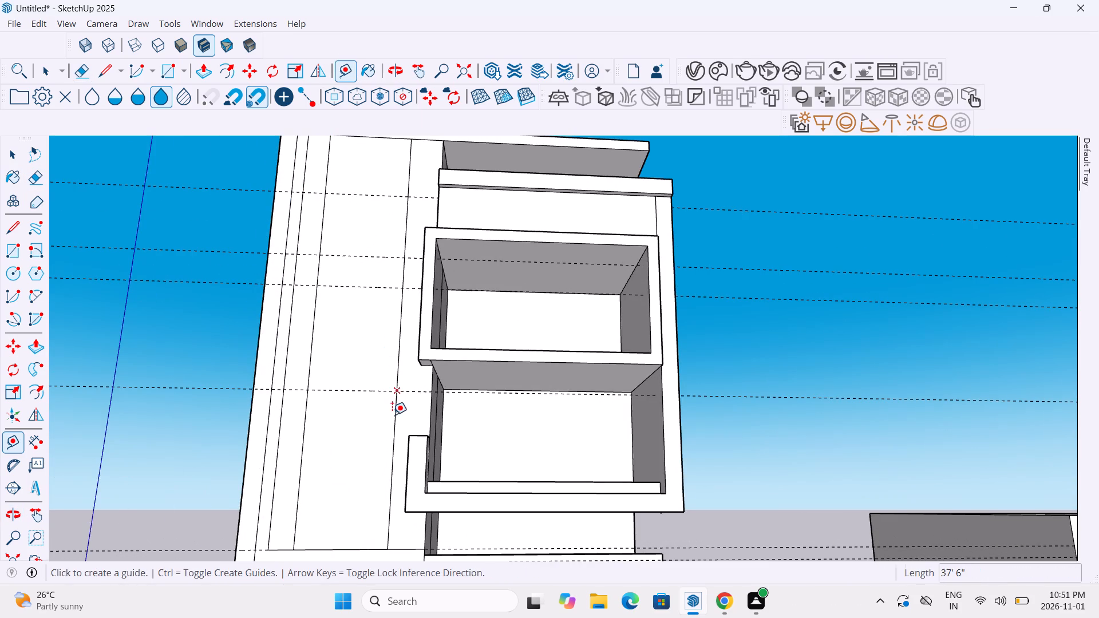
scroll(402, 469, down, 5)
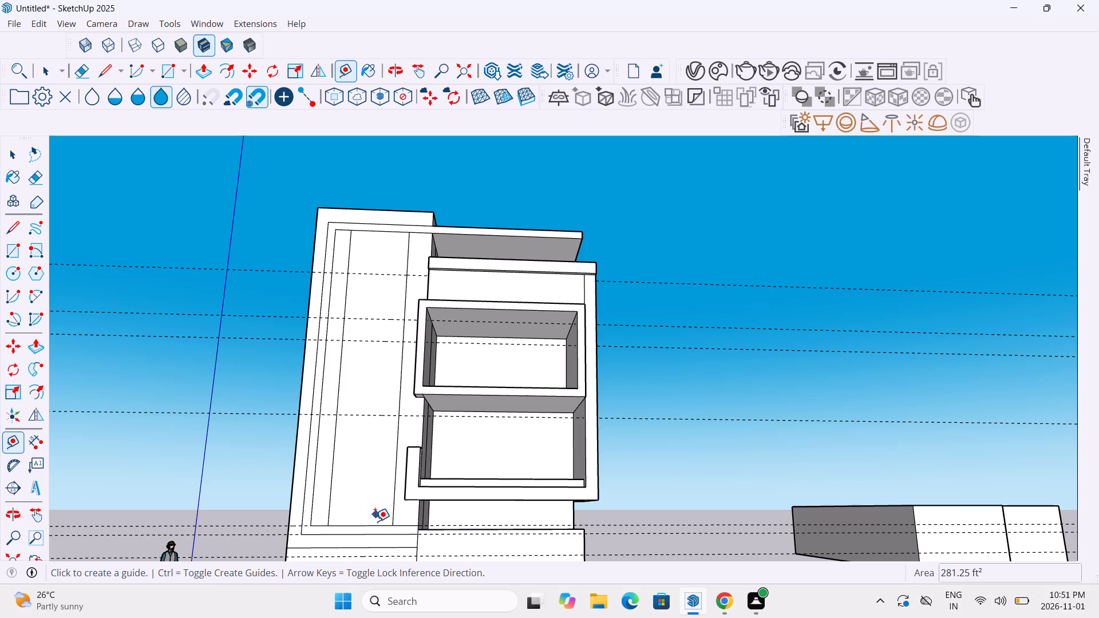
click(375, 524)
scroll(377, 516, up, 5)
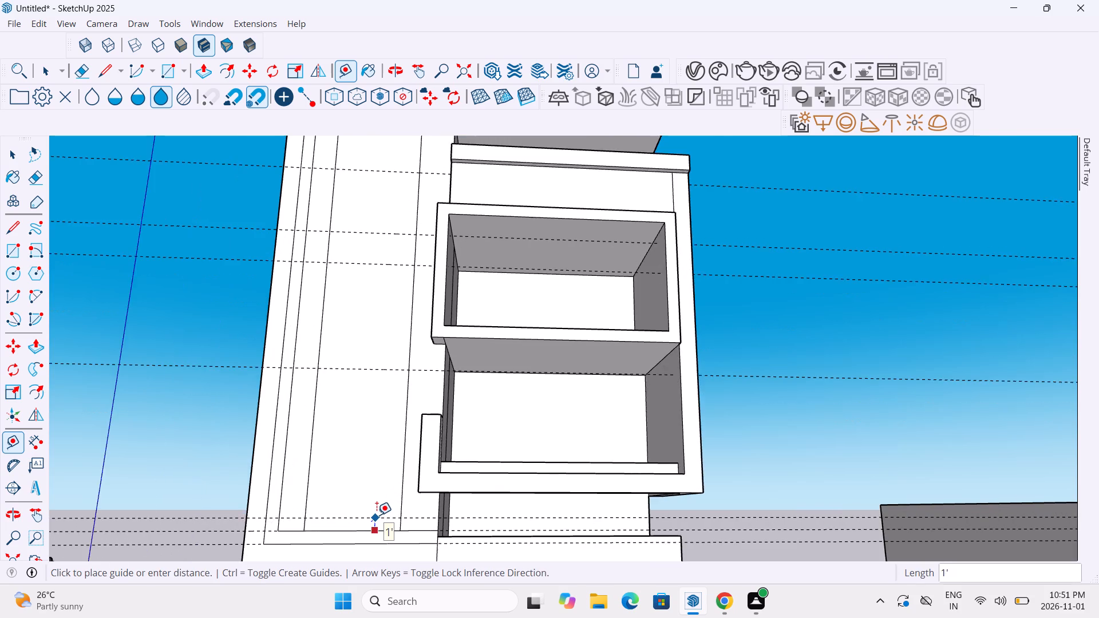
scroll(377, 515, up, 1)
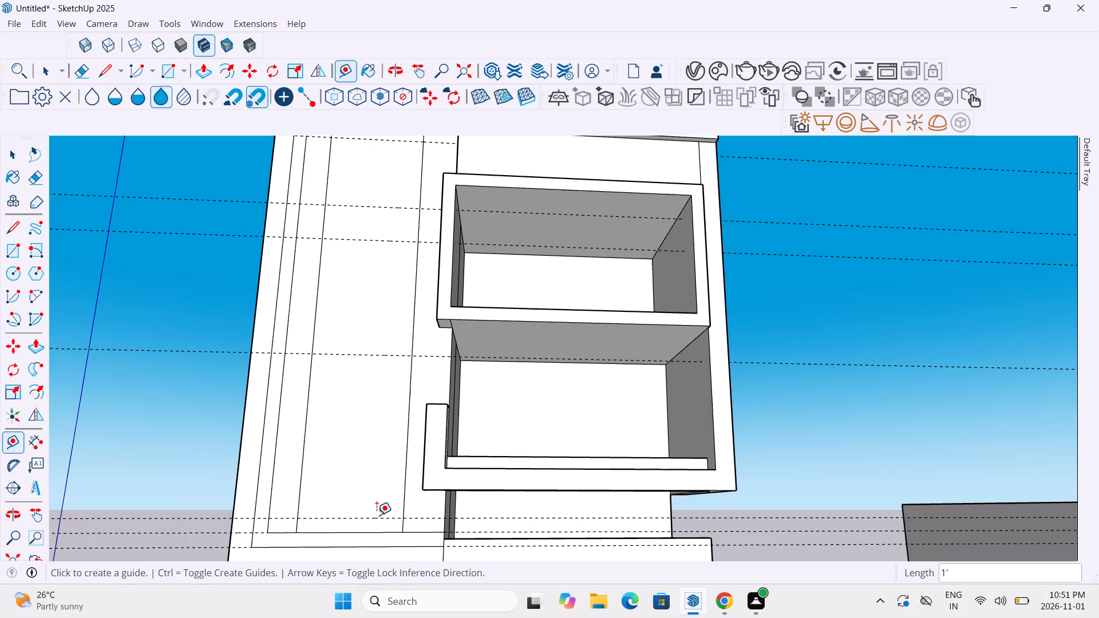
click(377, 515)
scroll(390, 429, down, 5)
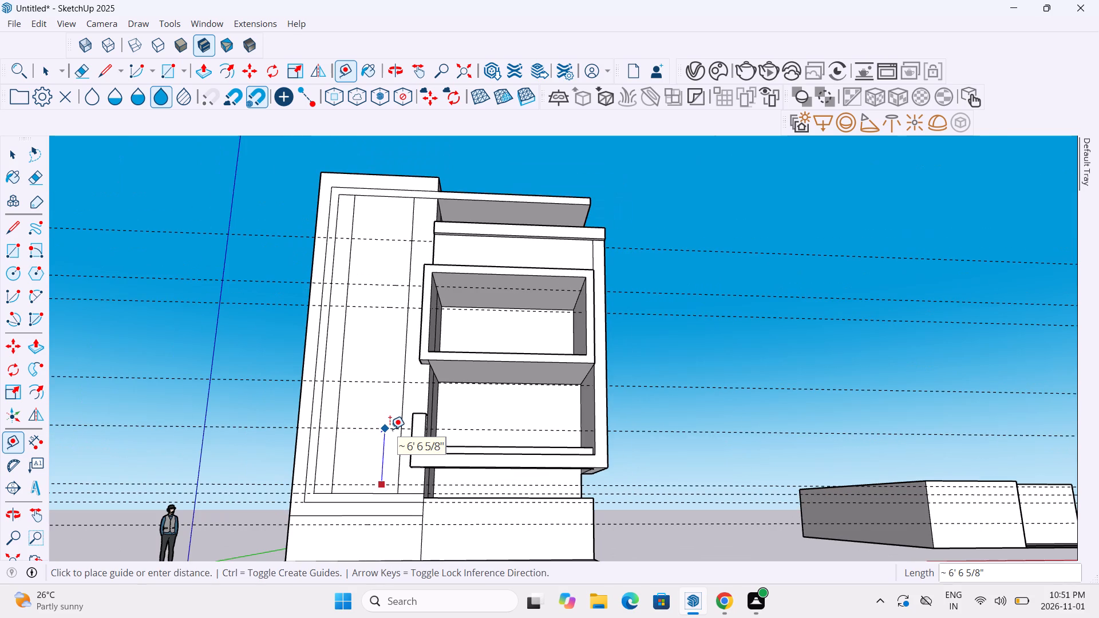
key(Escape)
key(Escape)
Measure the vertical distance between the two highest horizontal guides on the tall panel.
scroll(392, 237, up, 3)
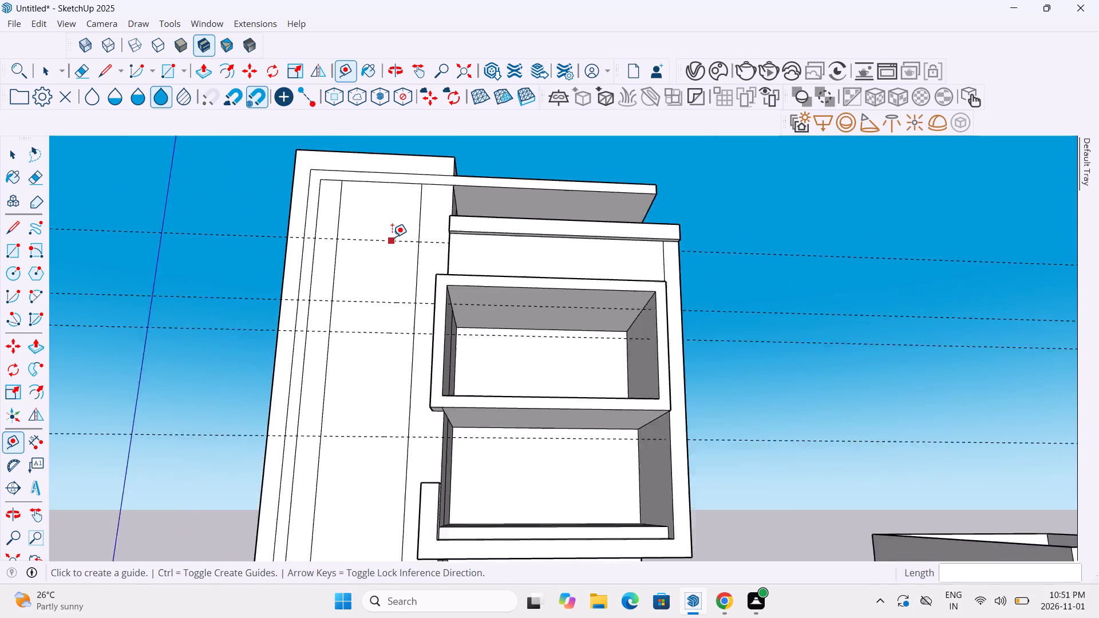
scroll(392, 237, up, 6)
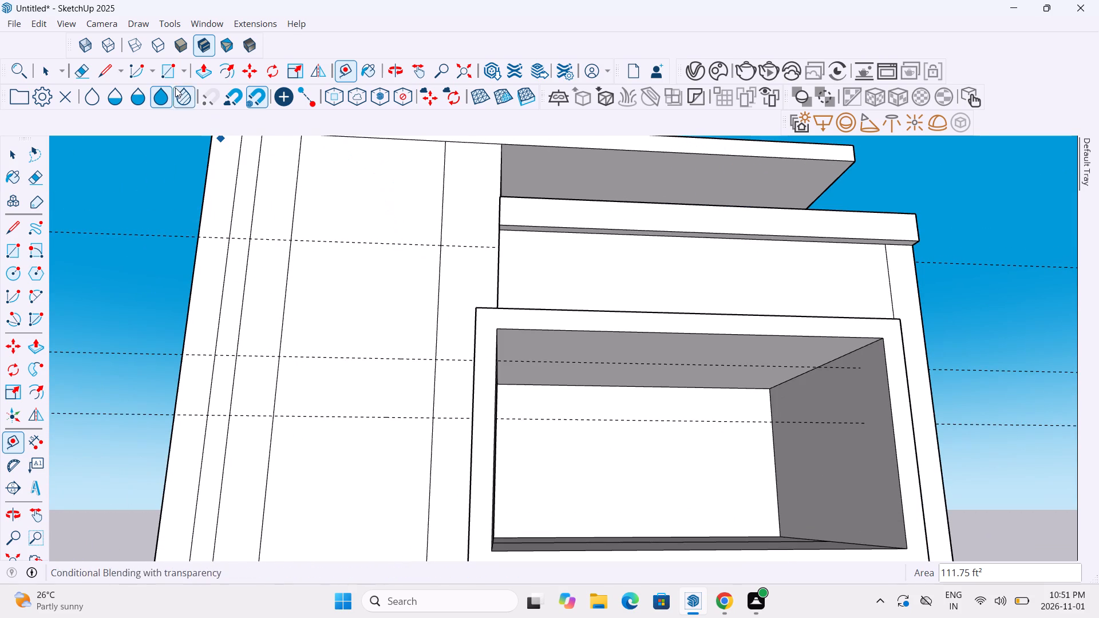
click(106, 66)
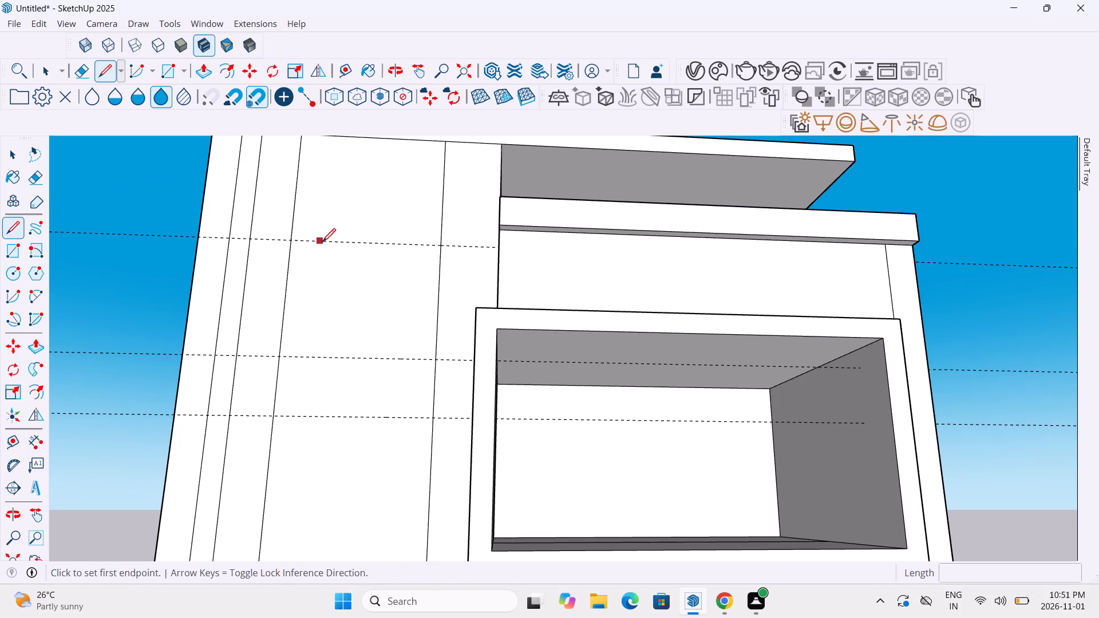
click(322, 243)
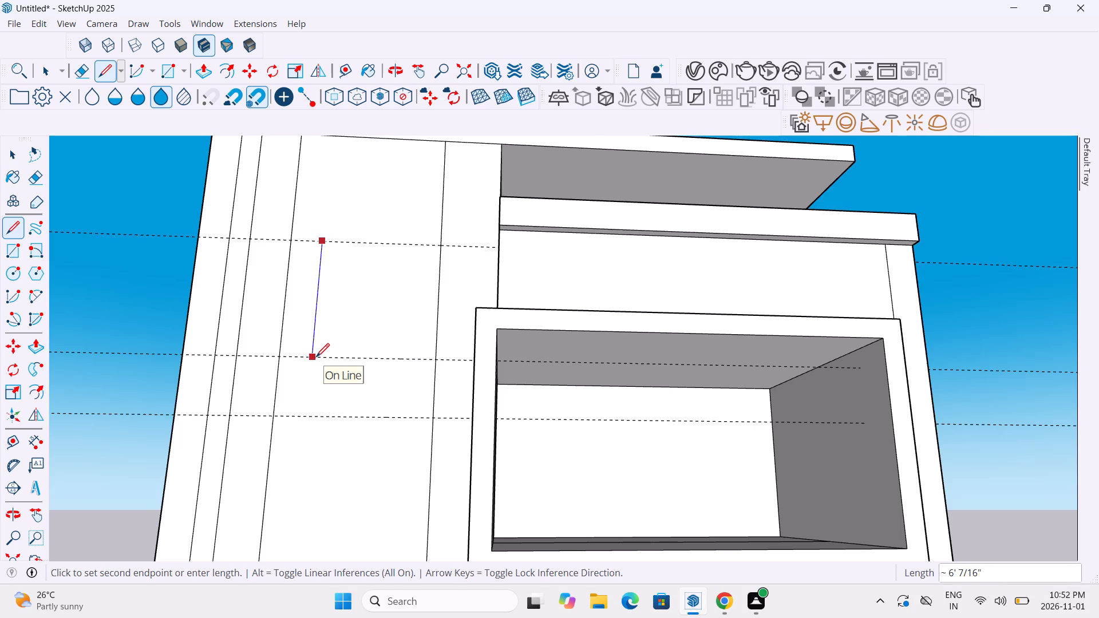
key(Escape)
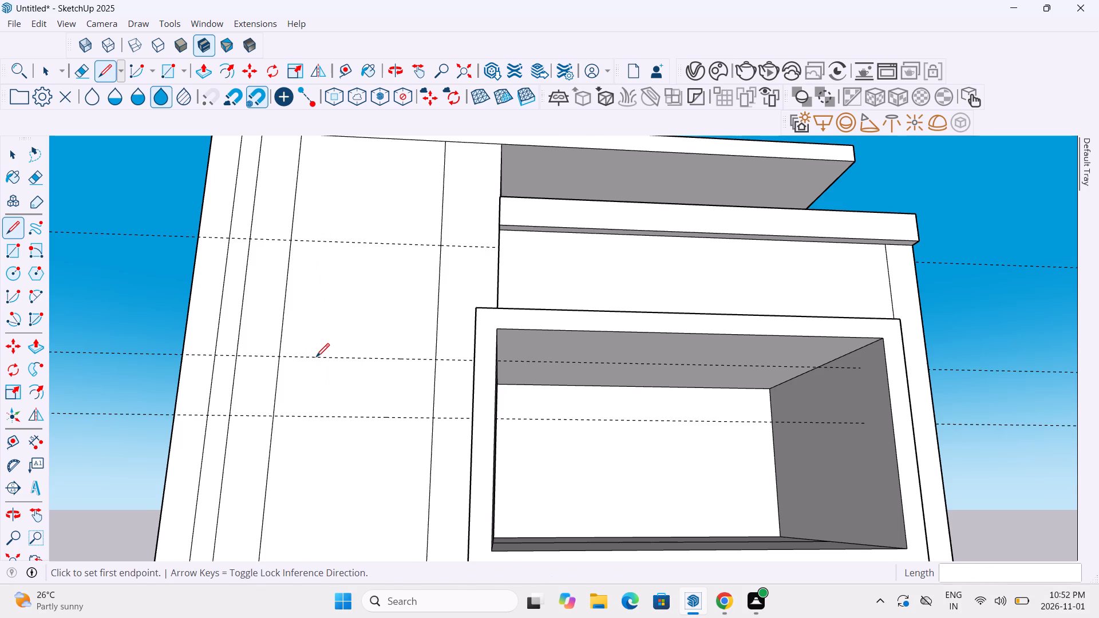
Place a horizontal guide about 6' 7" above the guide just over the tall panel's bottom inner edge.
scroll(316, 358, down, 18)
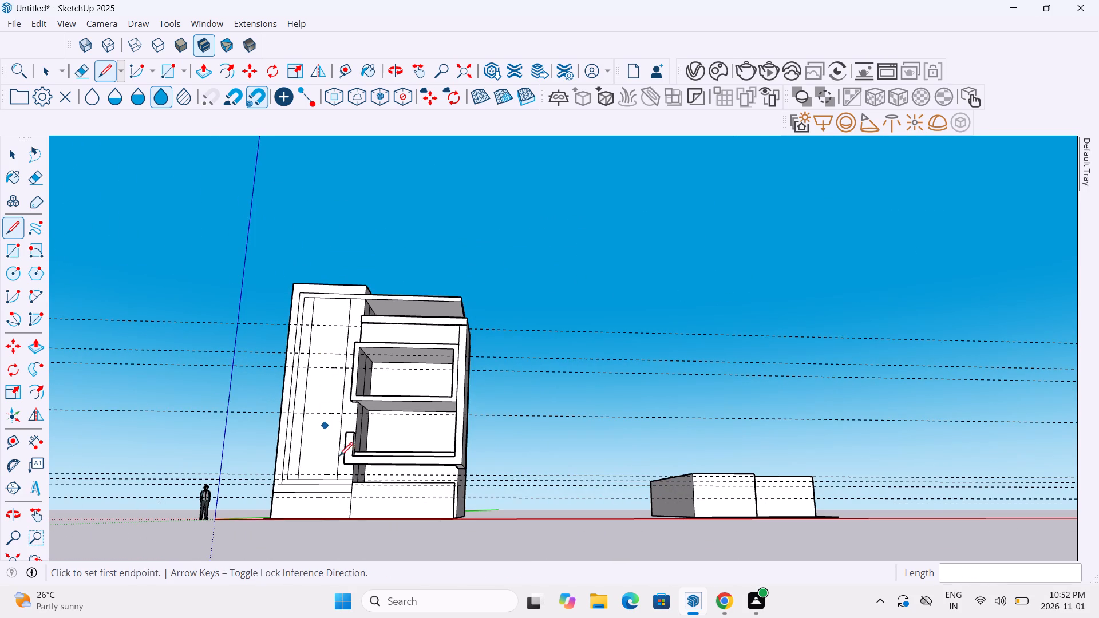
scroll(334, 474, up, 13)
scroll(331, 456, down, 1)
scroll(331, 455, up, 2)
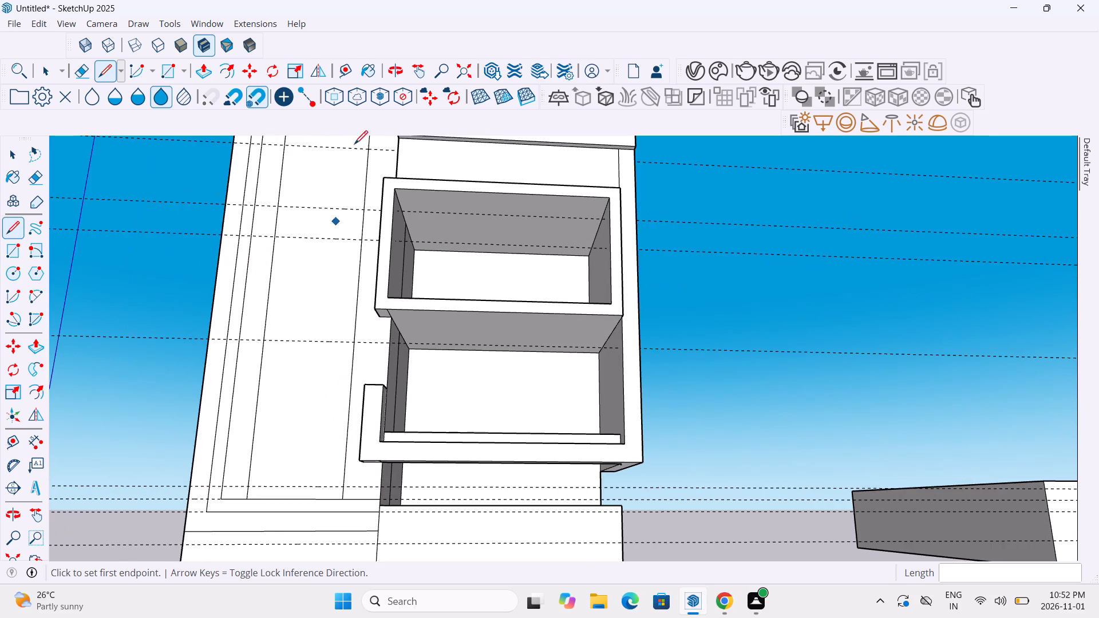
click(348, 71)
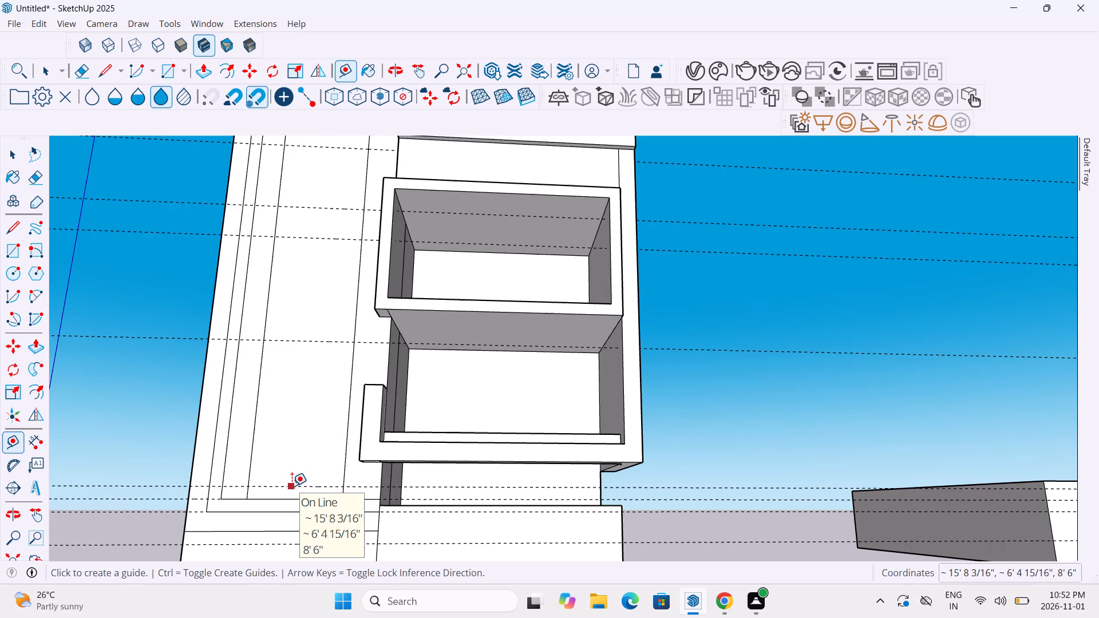
click(292, 486)
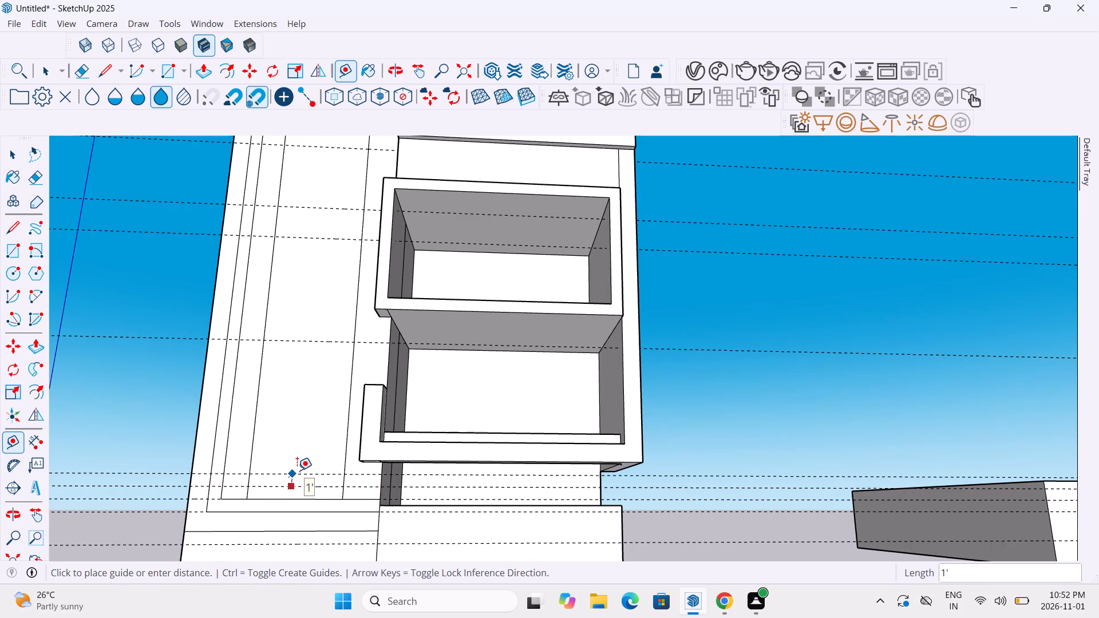
scroll(301, 465, up, 5)
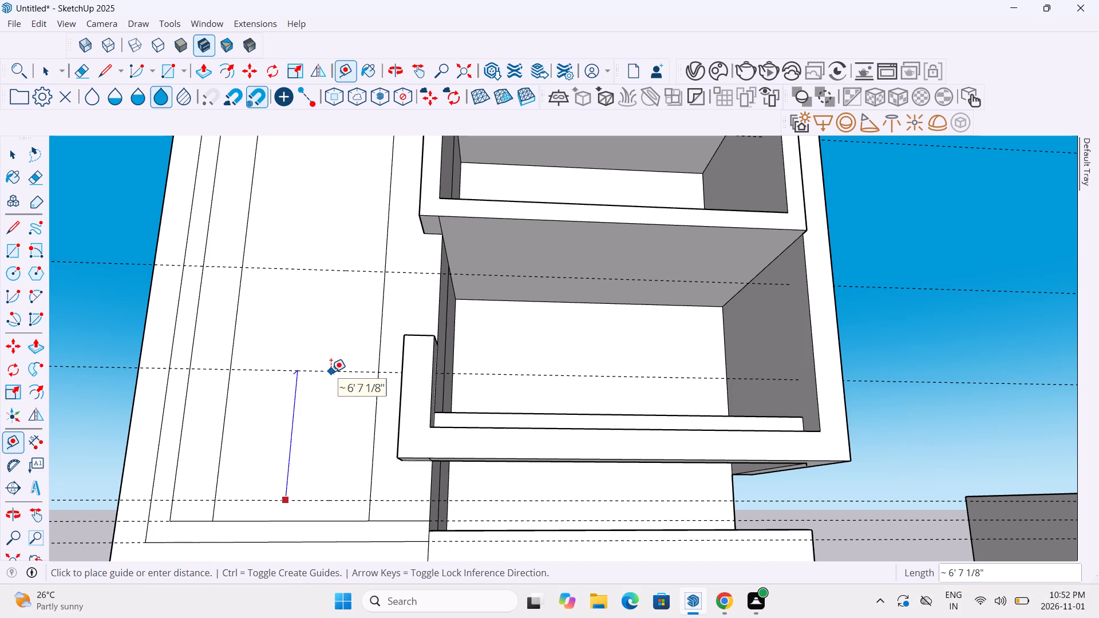
click(331, 372)
Place a vertical guide 1' inward from the left vertical line of the tall panel's innermost area.
scroll(331, 372, down, 6)
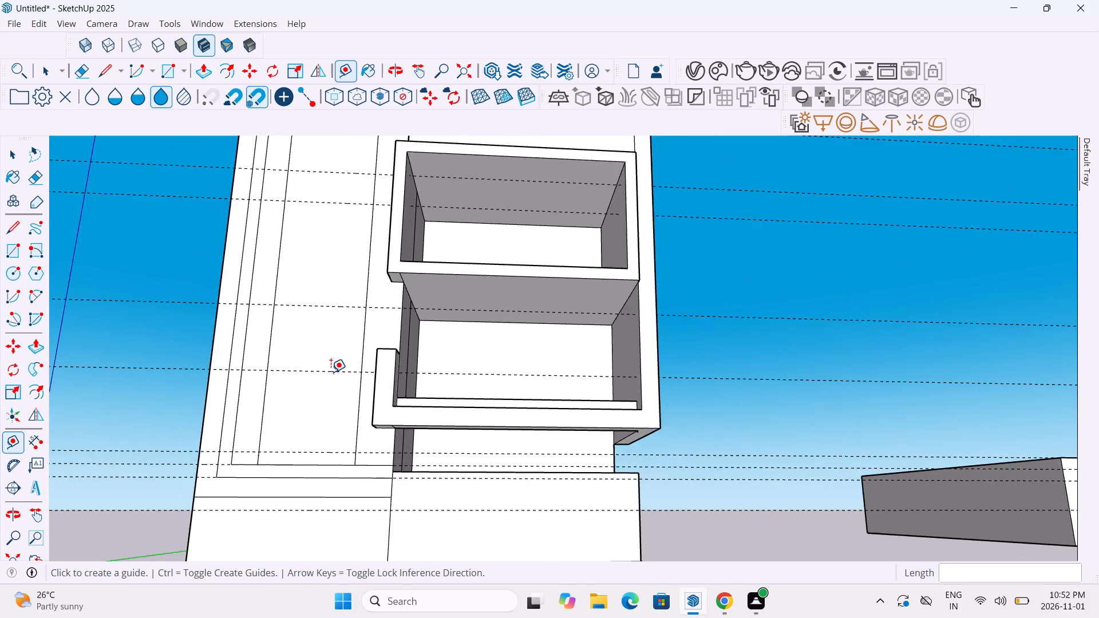
scroll(331, 372, down, 6)
middle_drag(330, 395, 345, 466)
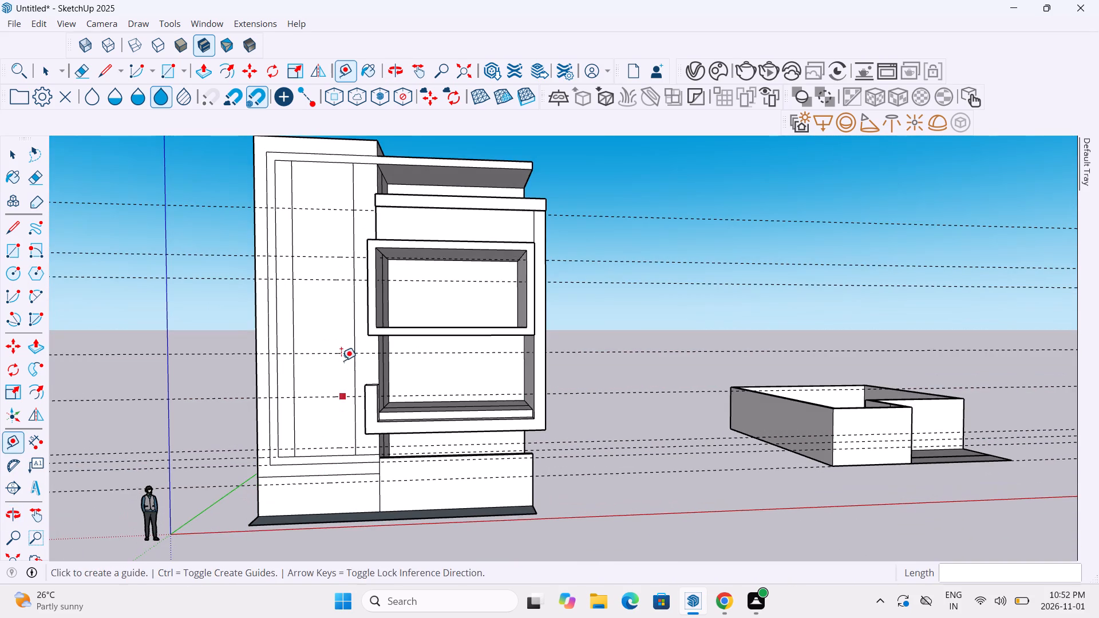
middle_drag(341, 360, 335, 385)
scroll(288, 286, up, 10)
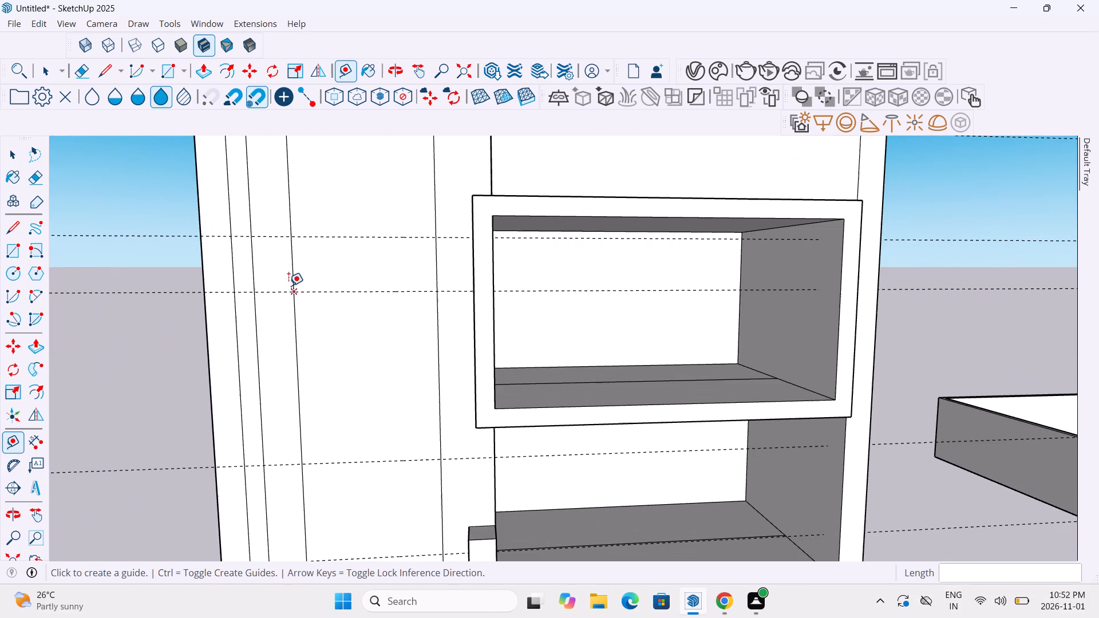
click(290, 282)
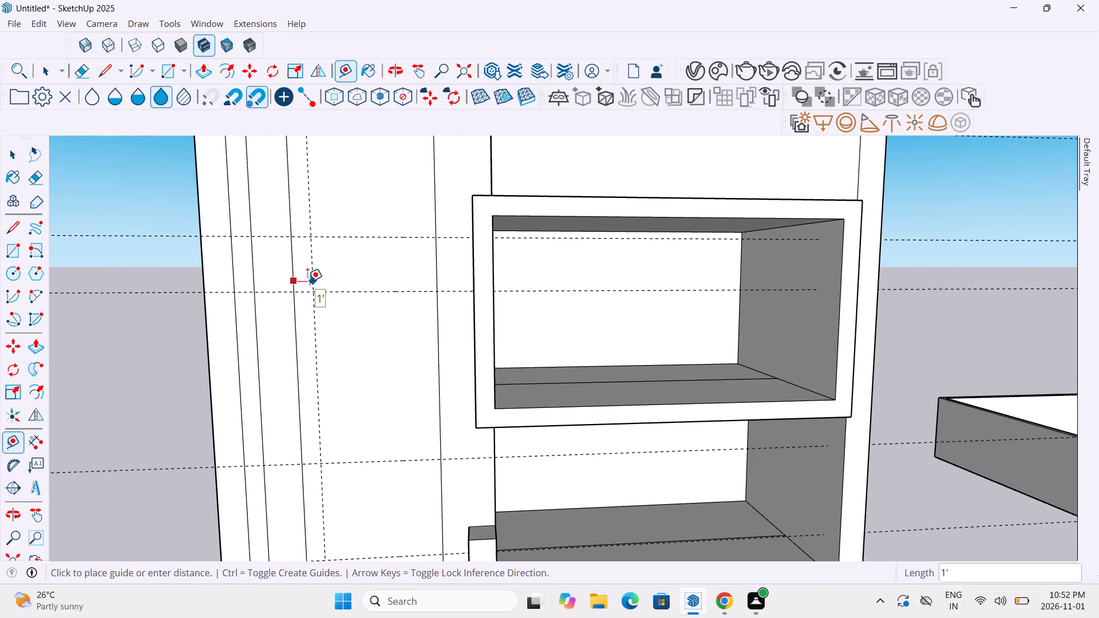
text(1')
key(Return)
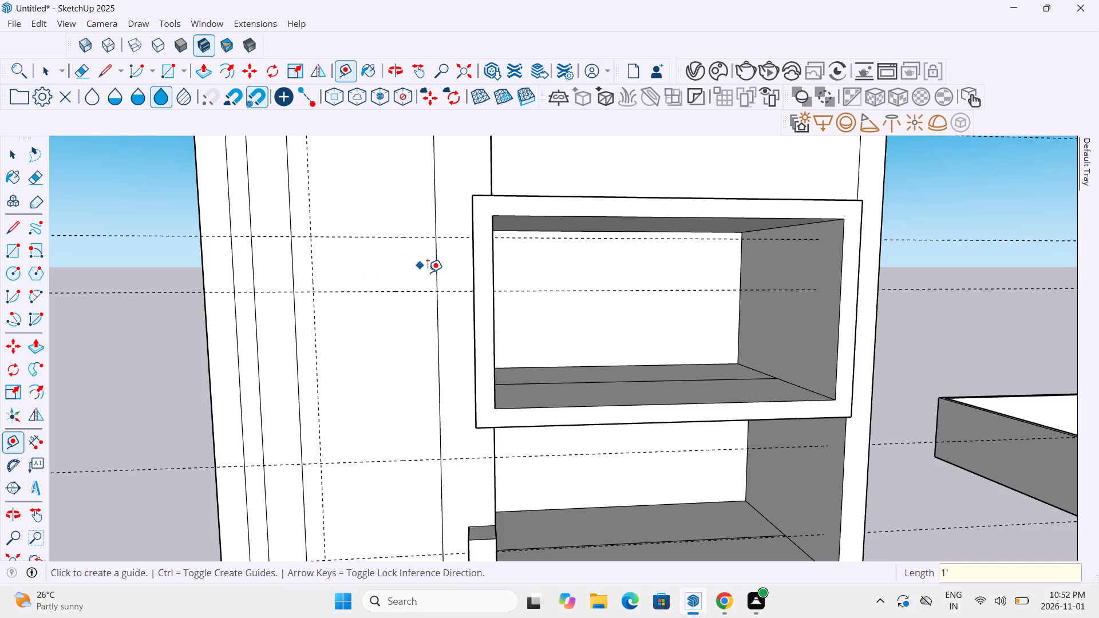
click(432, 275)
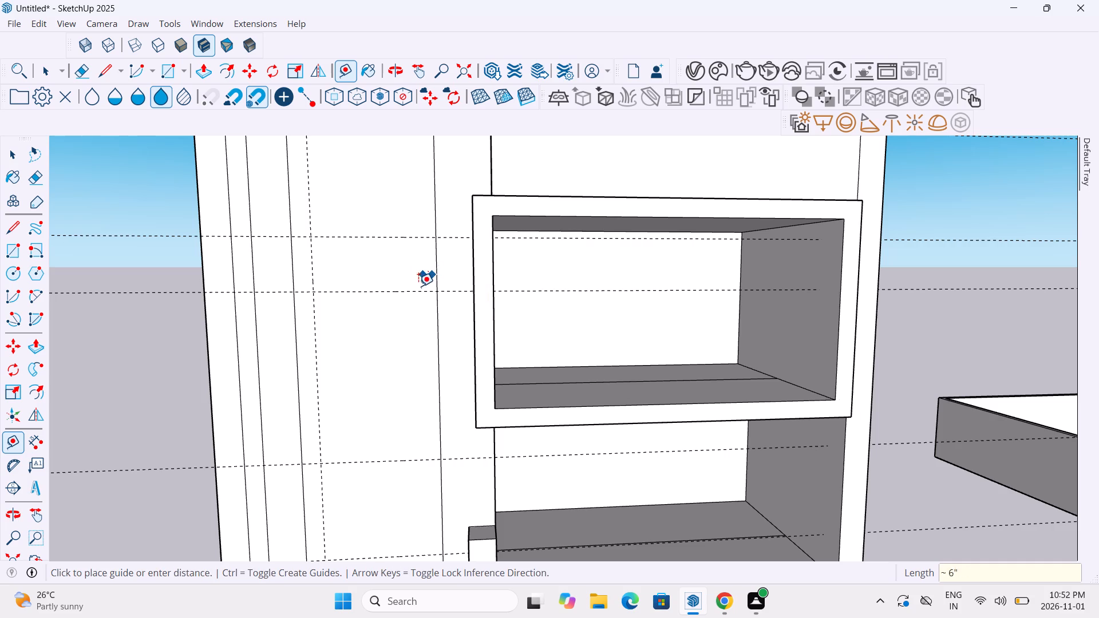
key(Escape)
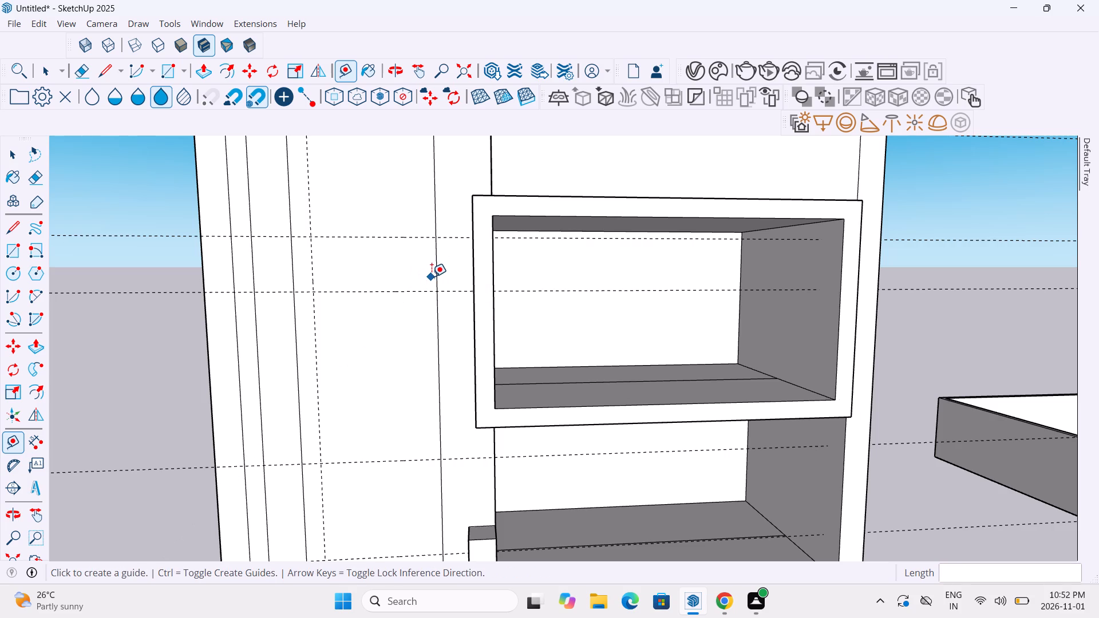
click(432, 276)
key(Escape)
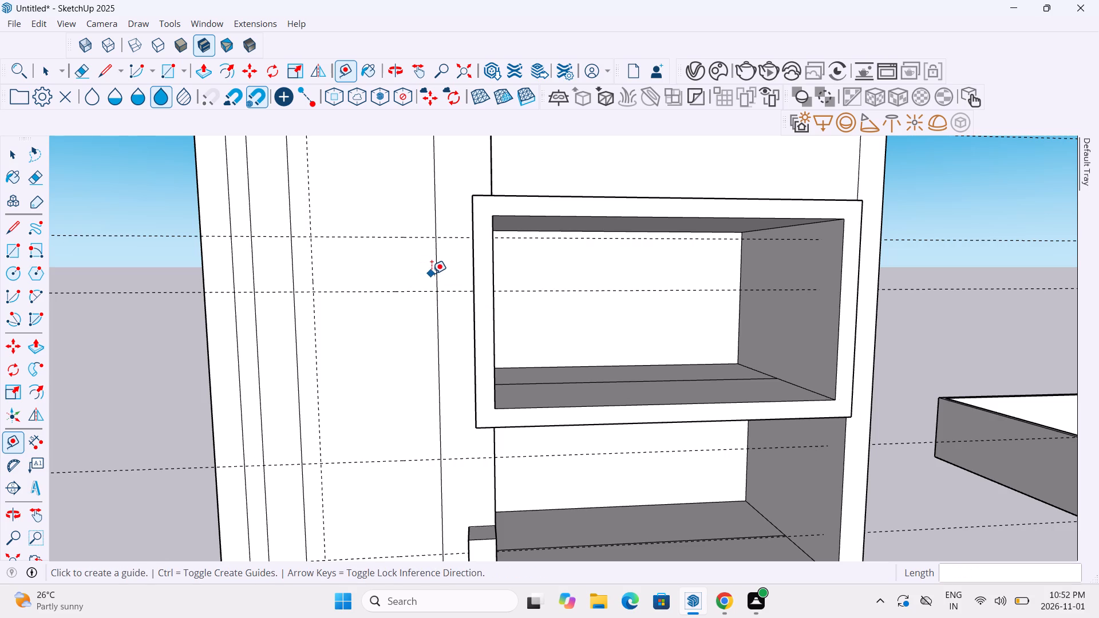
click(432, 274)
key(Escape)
Place a vertical guide 1' inward from the right vertical line of the tall panel's innermost area.
scroll(428, 262, up, 6)
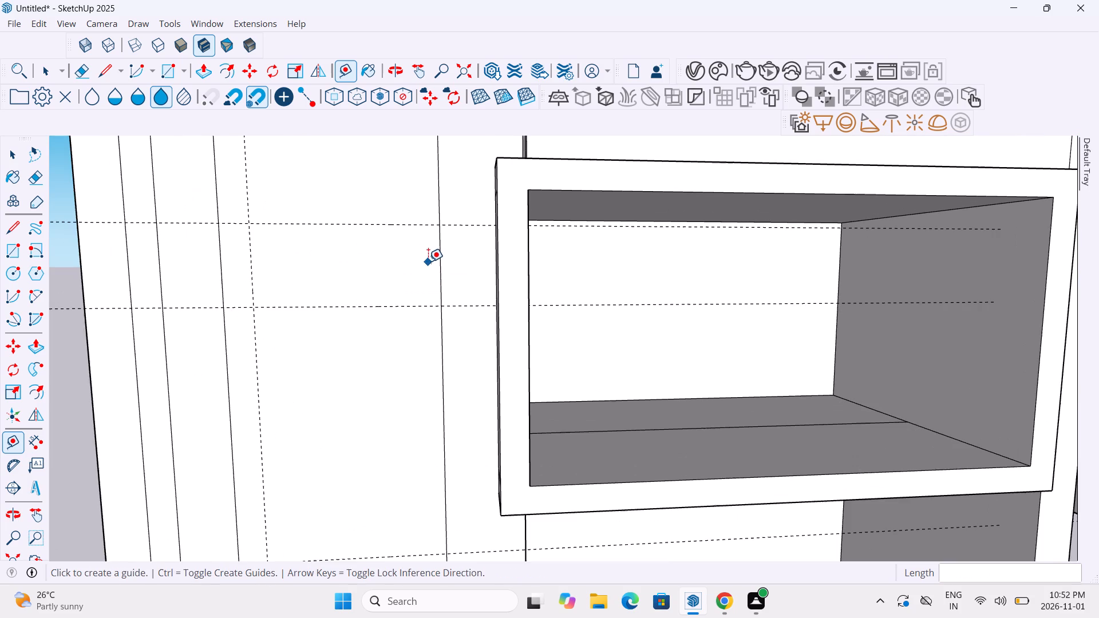
click(437, 271)
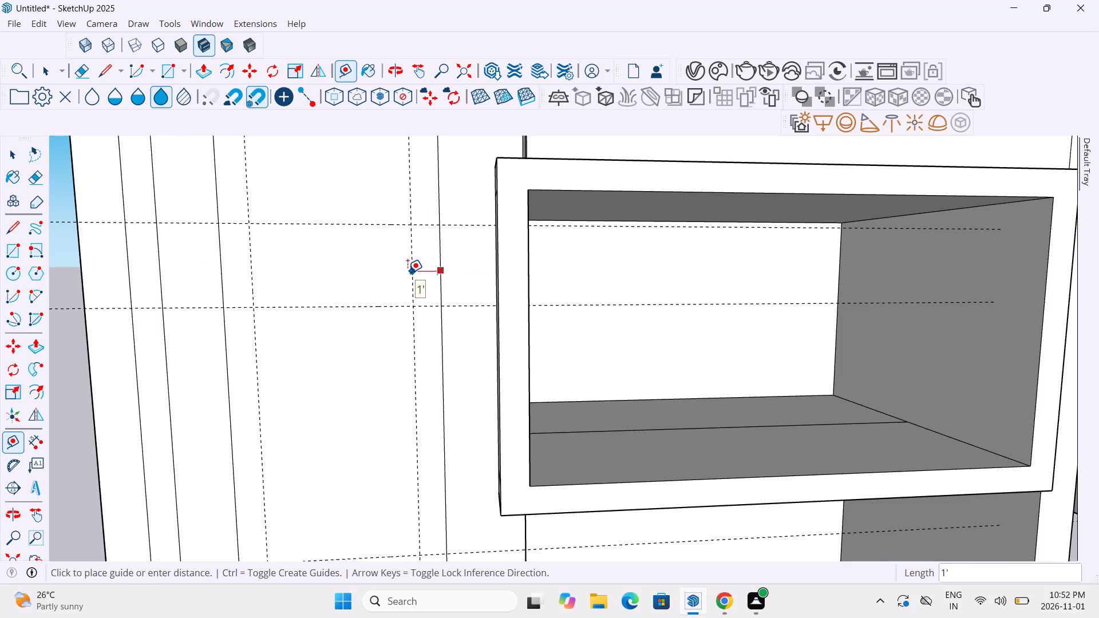
click(408, 272)
scroll(408, 272, down, 6)
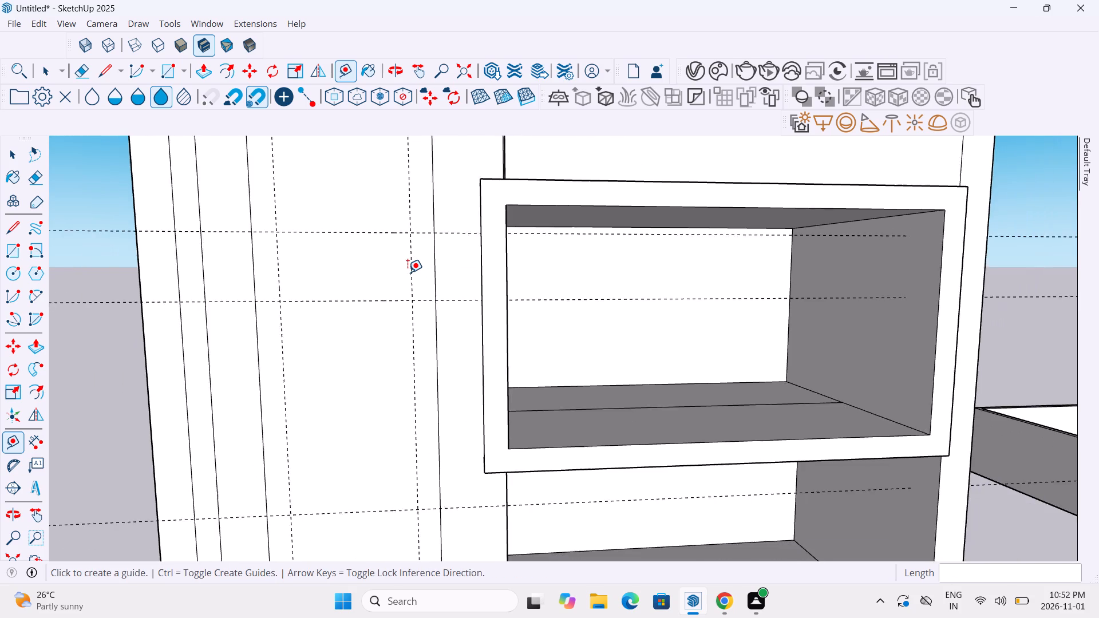
scroll(408, 272, down, 5)
scroll(358, 251, up, 4)
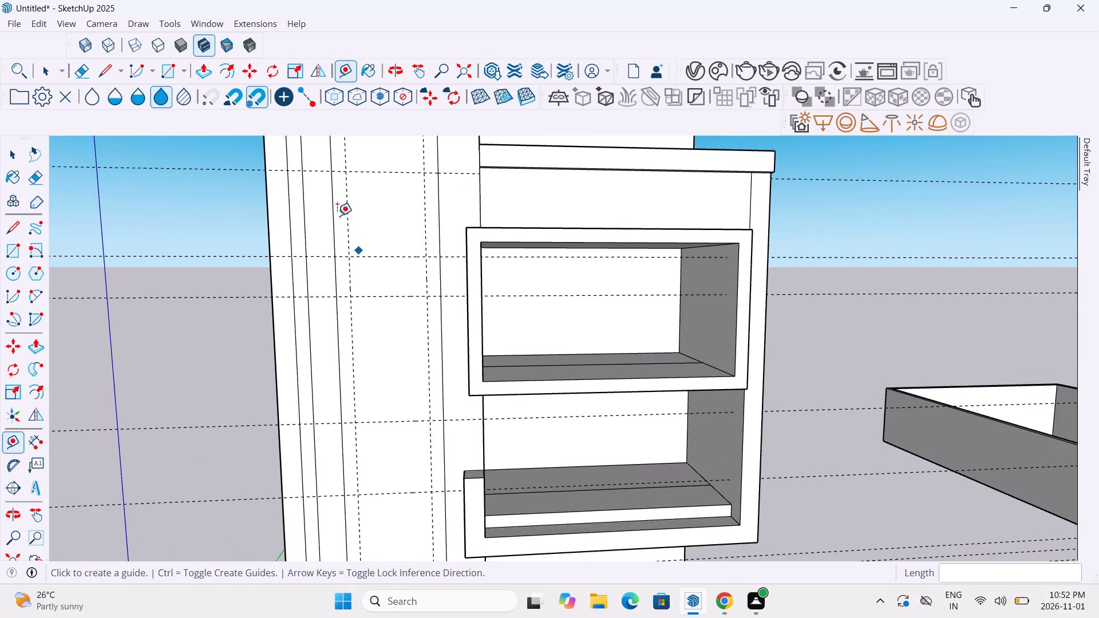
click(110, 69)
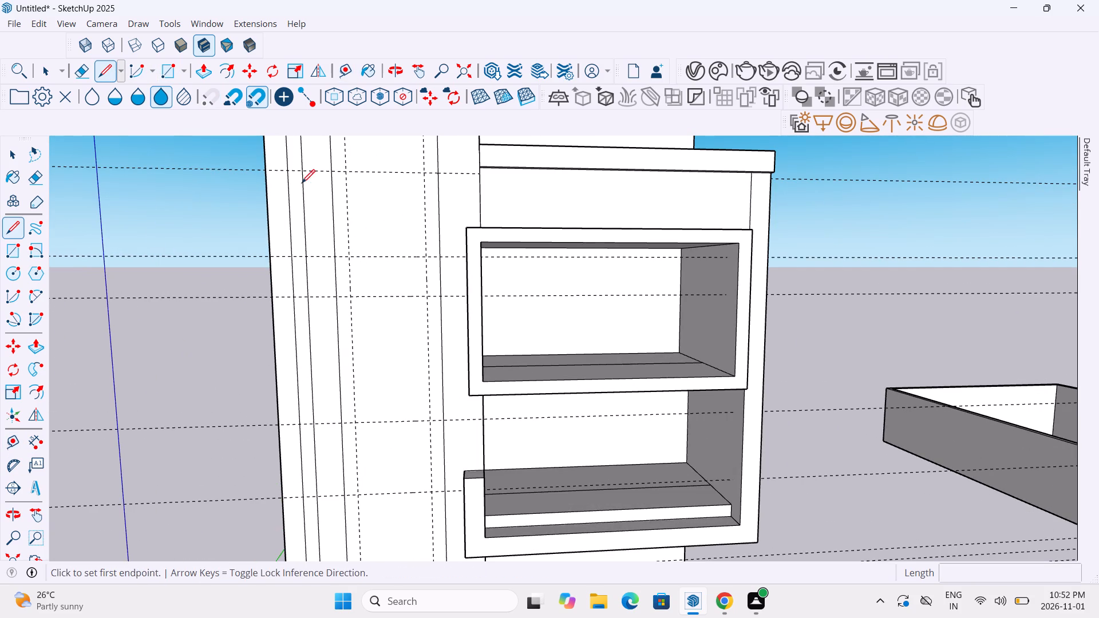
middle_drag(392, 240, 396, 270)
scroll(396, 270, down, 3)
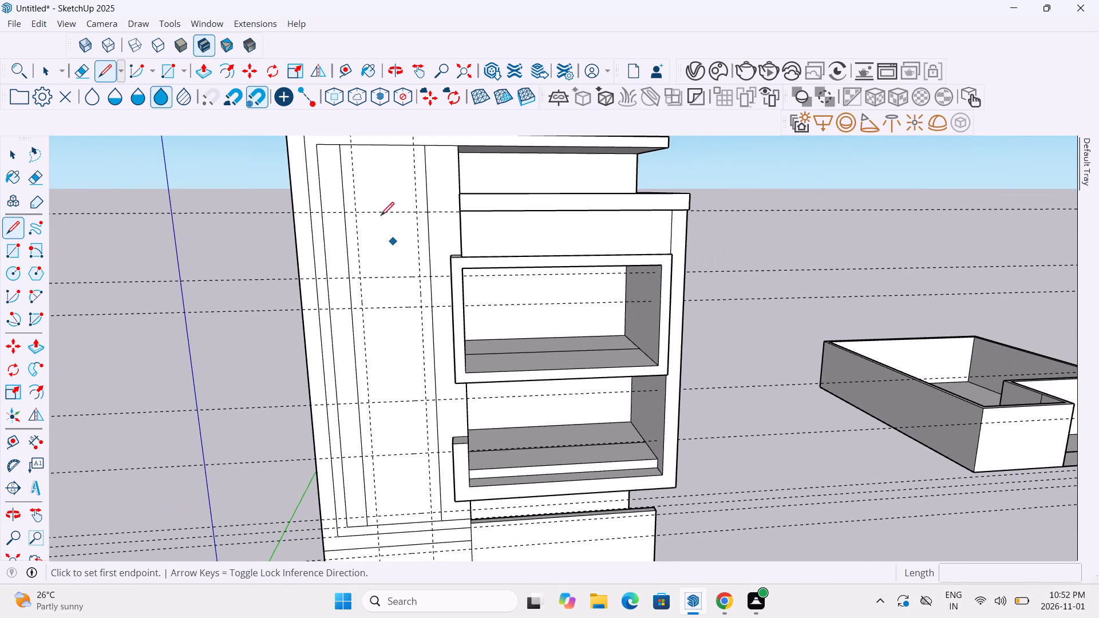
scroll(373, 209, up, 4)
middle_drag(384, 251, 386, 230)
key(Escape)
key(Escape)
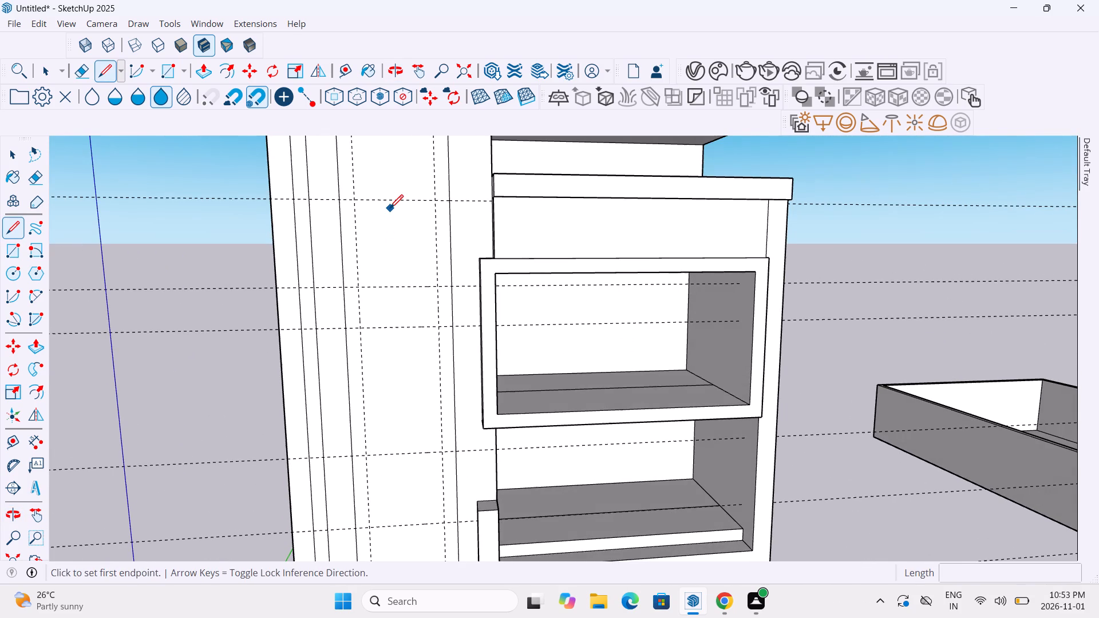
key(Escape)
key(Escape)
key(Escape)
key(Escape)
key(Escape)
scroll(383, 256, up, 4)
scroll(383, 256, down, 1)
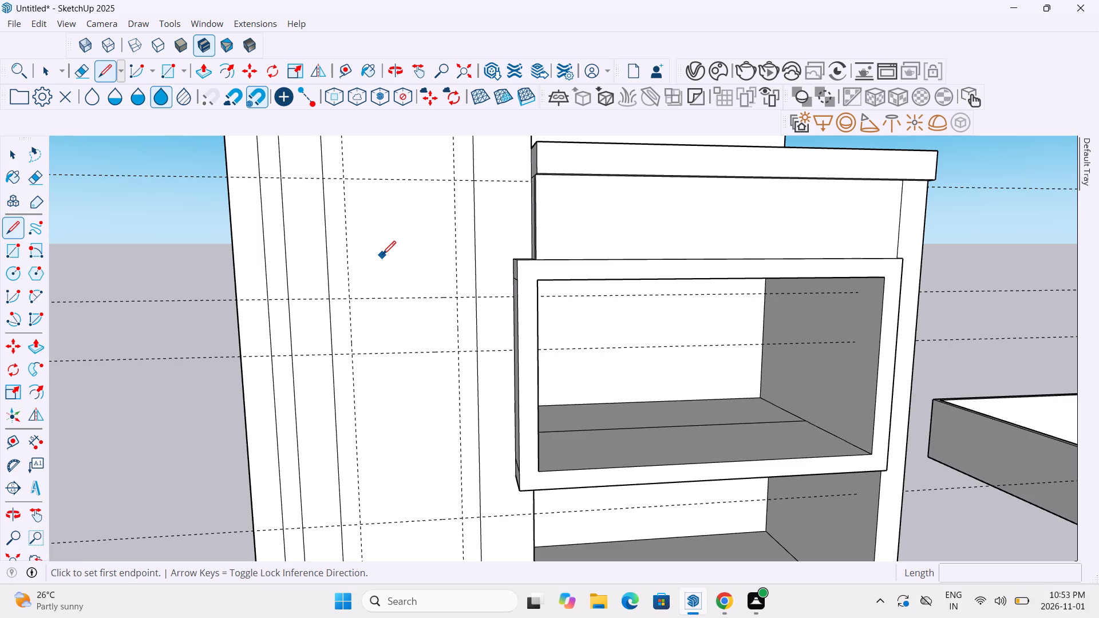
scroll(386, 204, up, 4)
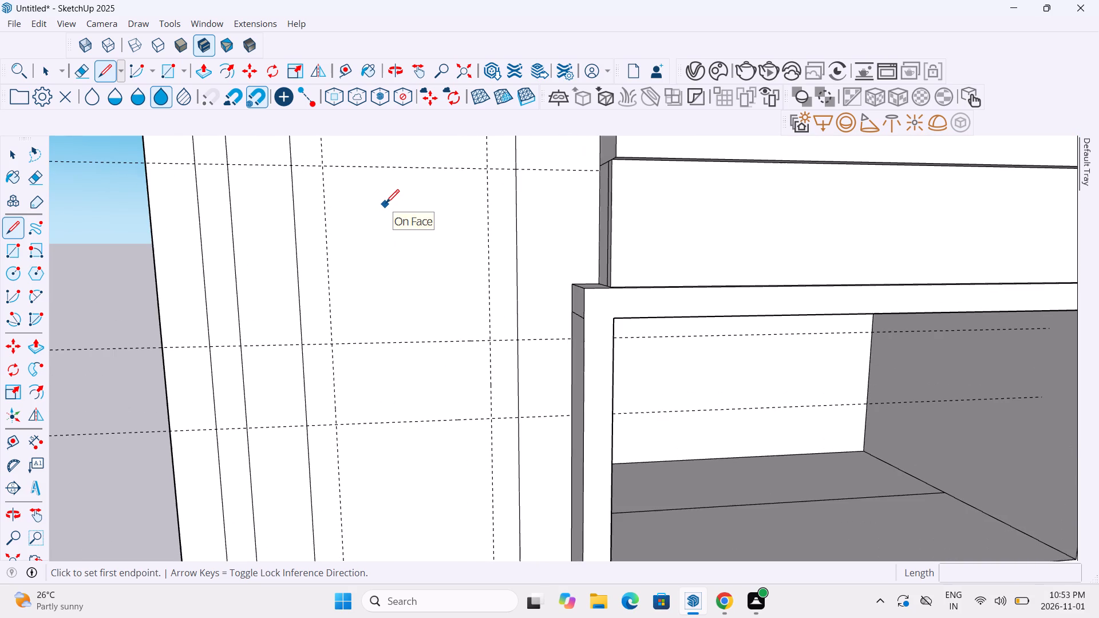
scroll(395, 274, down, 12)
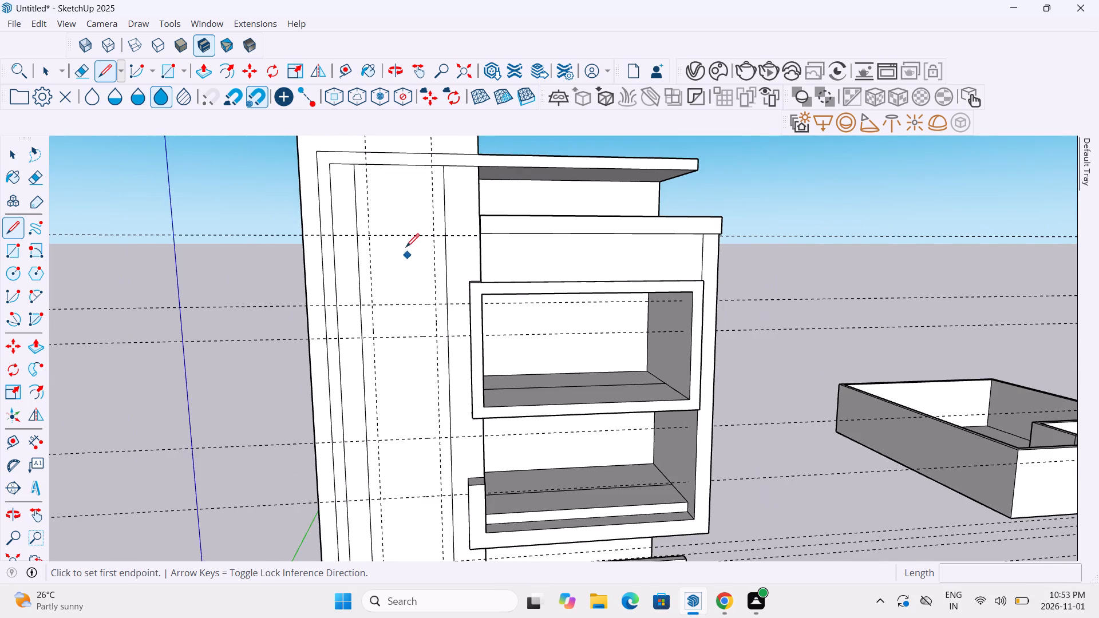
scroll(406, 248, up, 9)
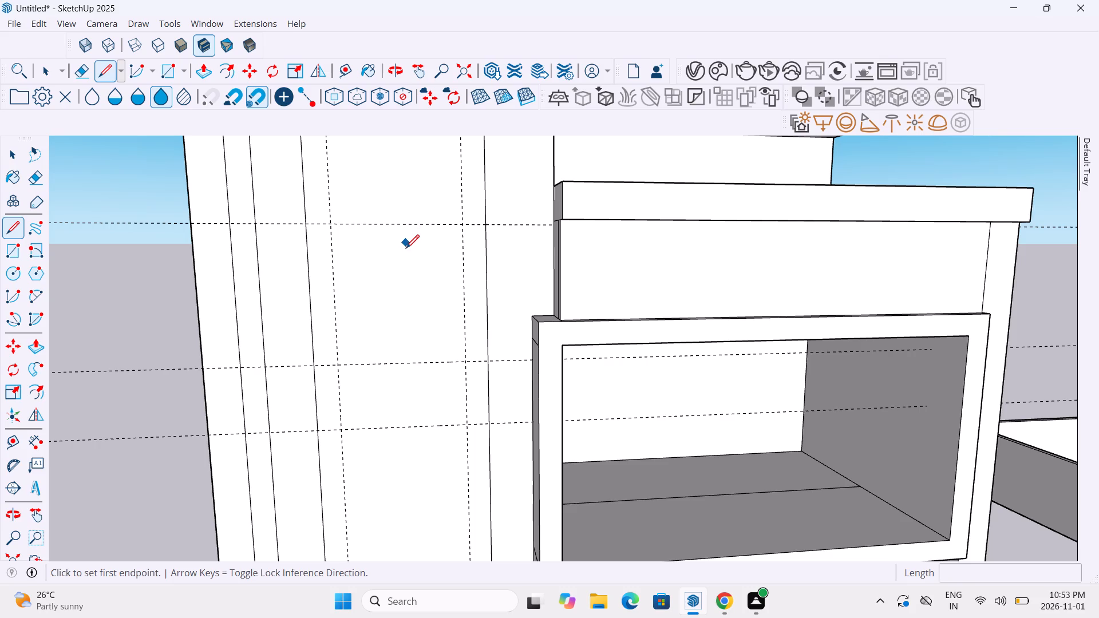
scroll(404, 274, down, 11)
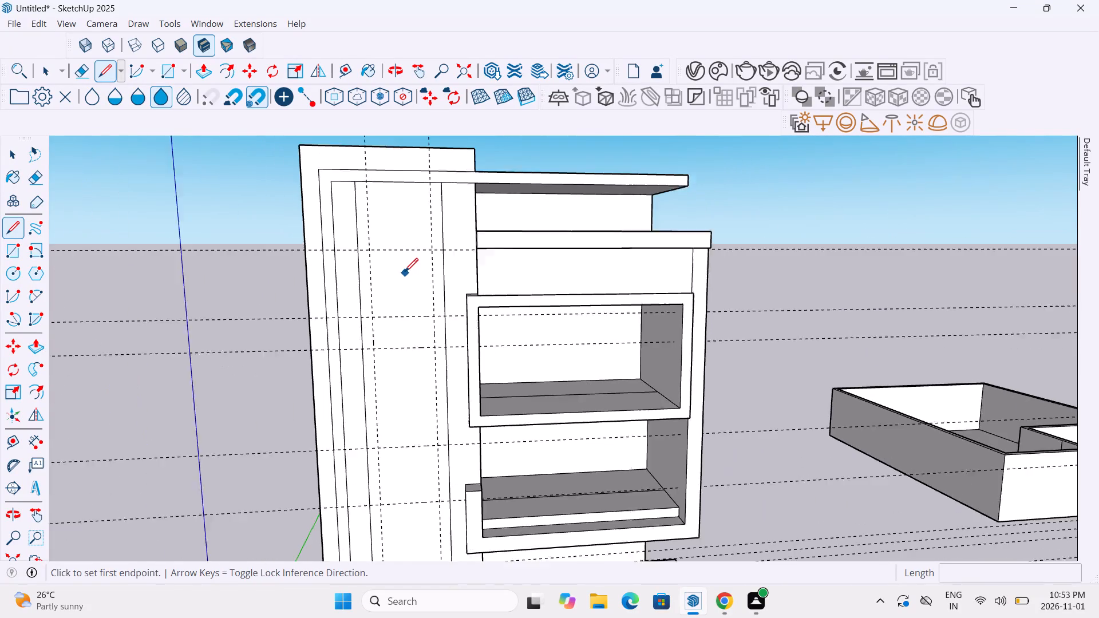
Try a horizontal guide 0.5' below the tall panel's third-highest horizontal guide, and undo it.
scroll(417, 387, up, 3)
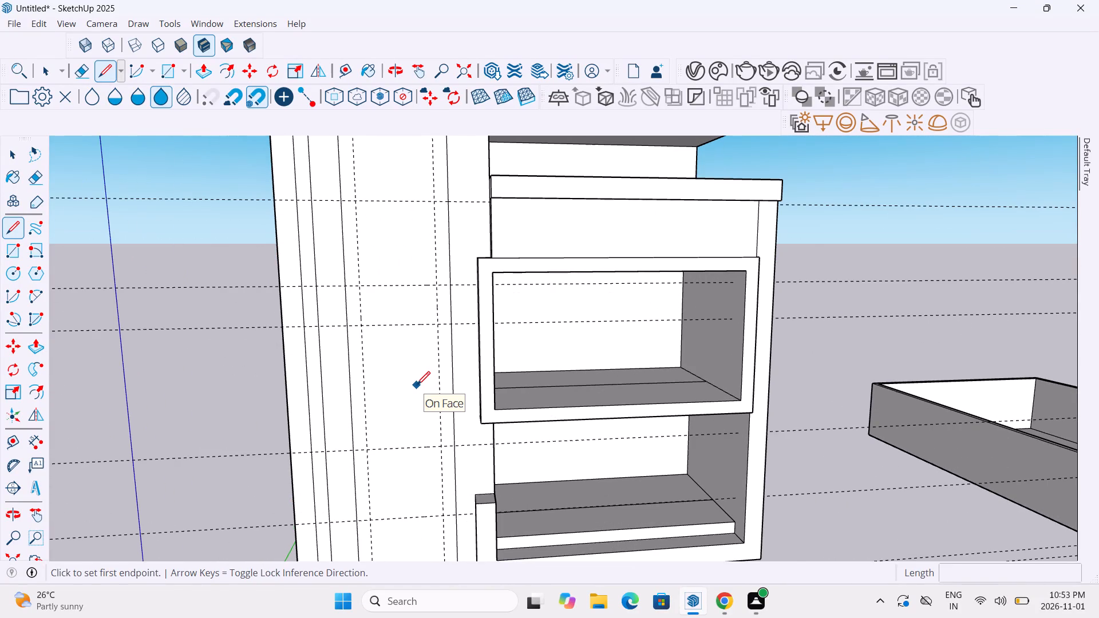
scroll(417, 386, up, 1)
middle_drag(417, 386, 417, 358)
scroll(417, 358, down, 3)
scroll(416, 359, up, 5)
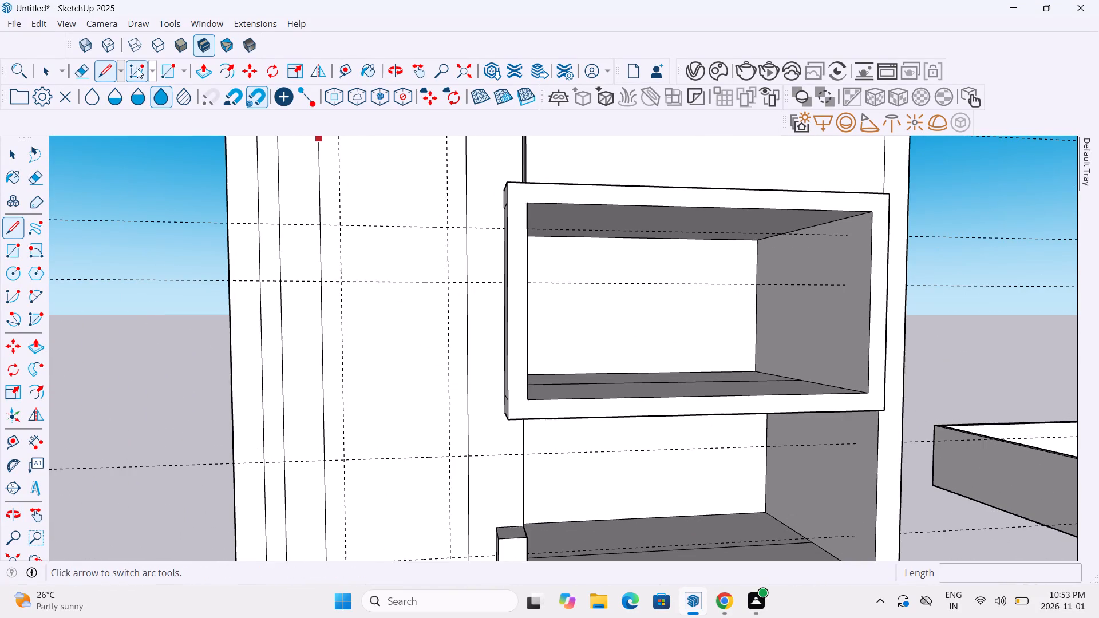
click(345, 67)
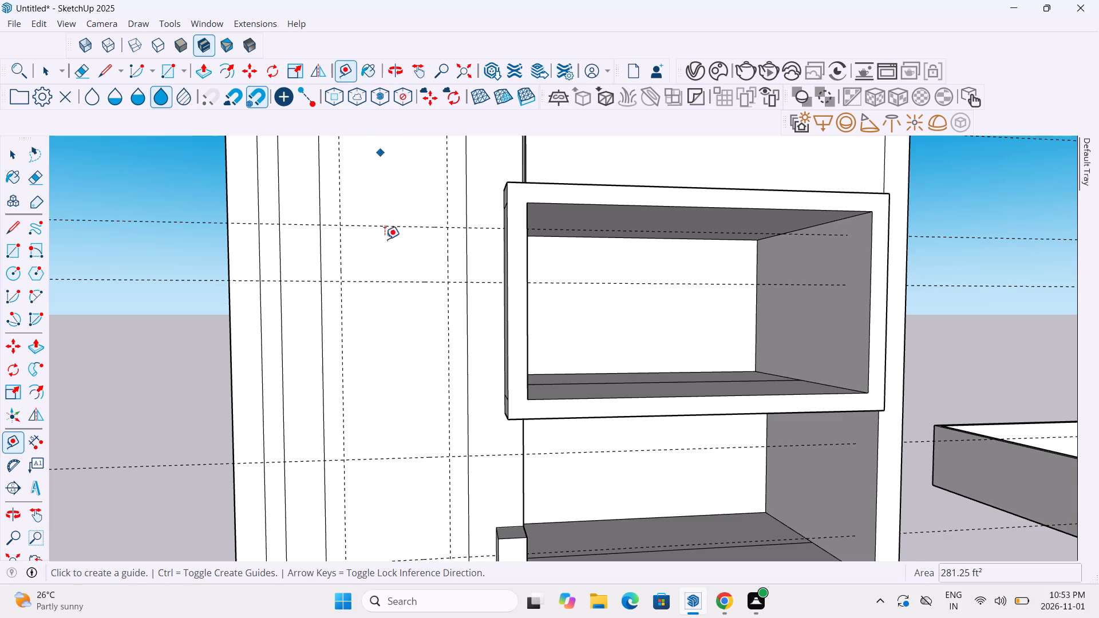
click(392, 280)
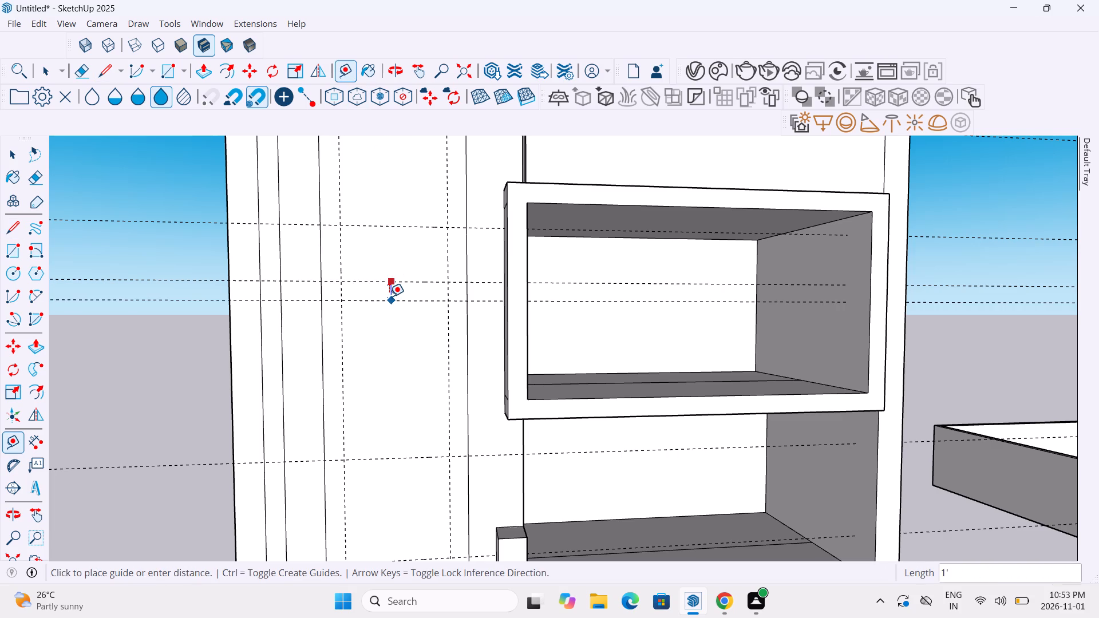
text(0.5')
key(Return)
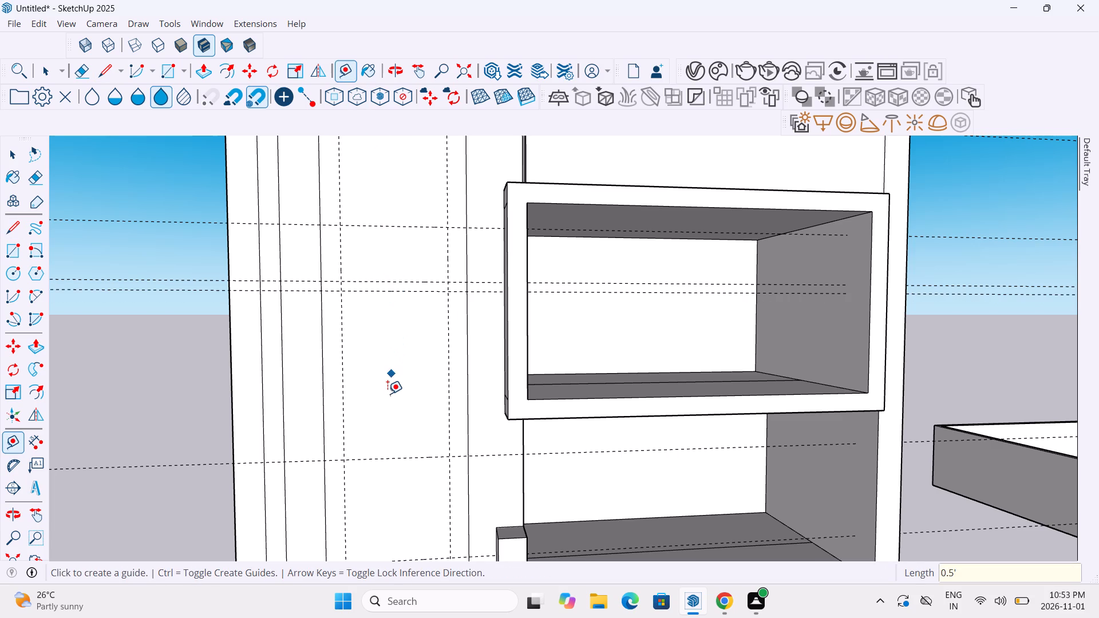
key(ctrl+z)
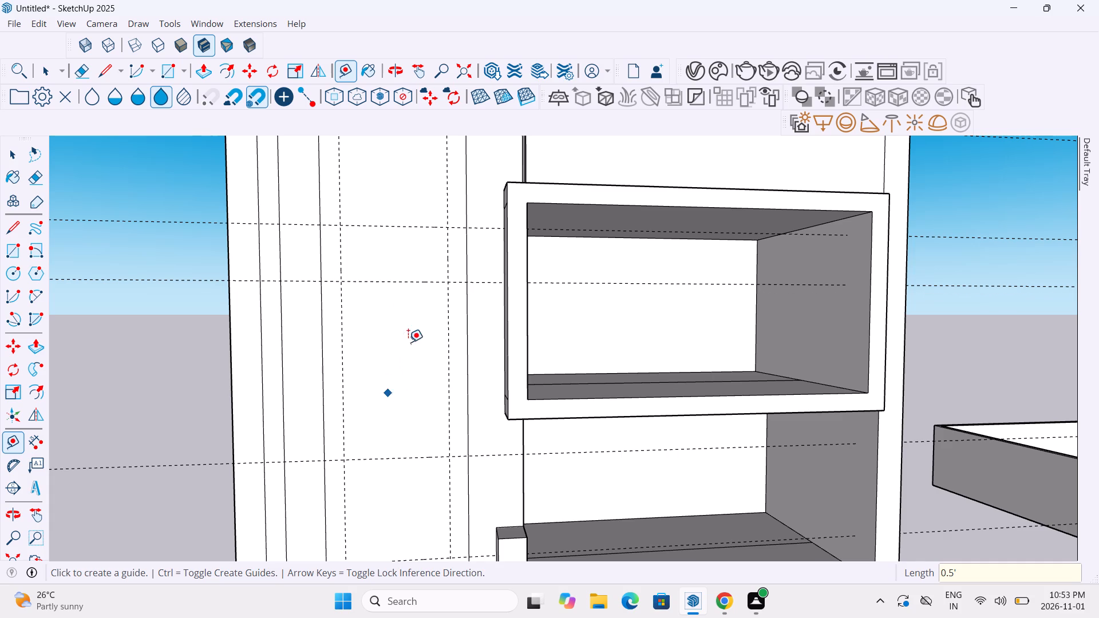
Place a horizontal guide 0.5' above the tall panel's third-highest horizontal guide.
click(416, 280)
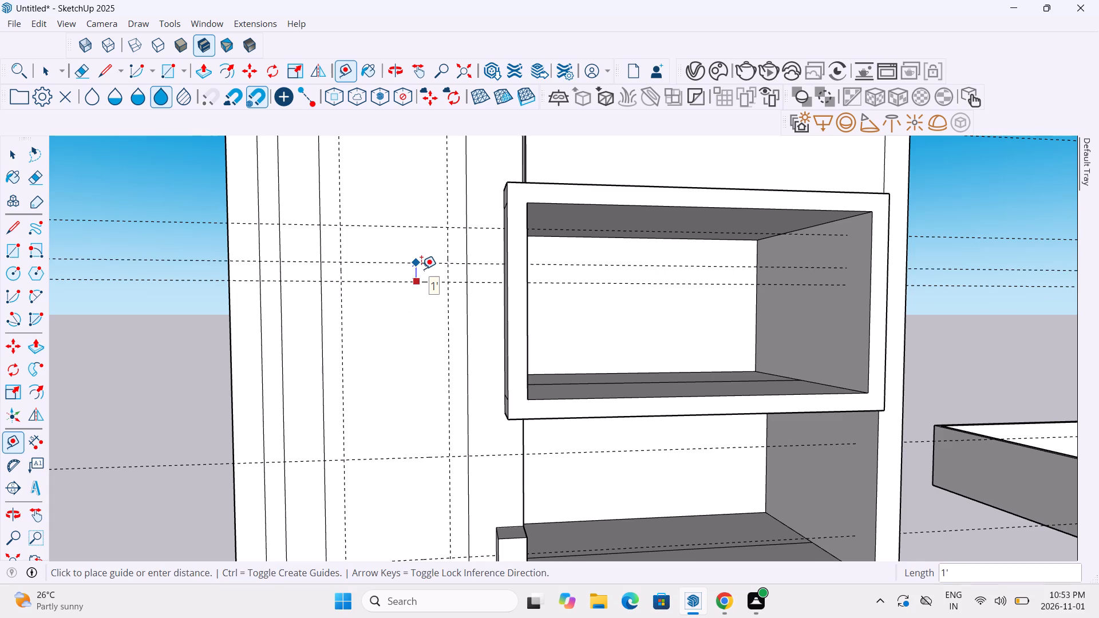
text(0.56)
key(BackSpace)
key(apostrophe)
key(Return)
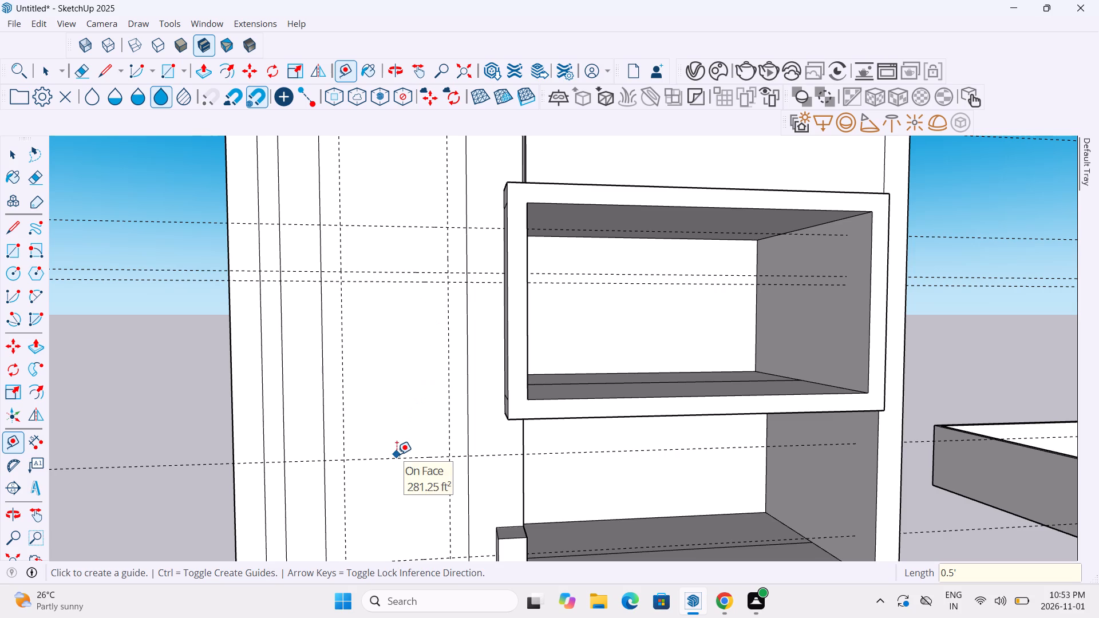
Place a horizontal guide 0.5' below the next guide beneath the closely spaced pair on the tall panel.
click(397, 455)
scroll(397, 465, up, 4)
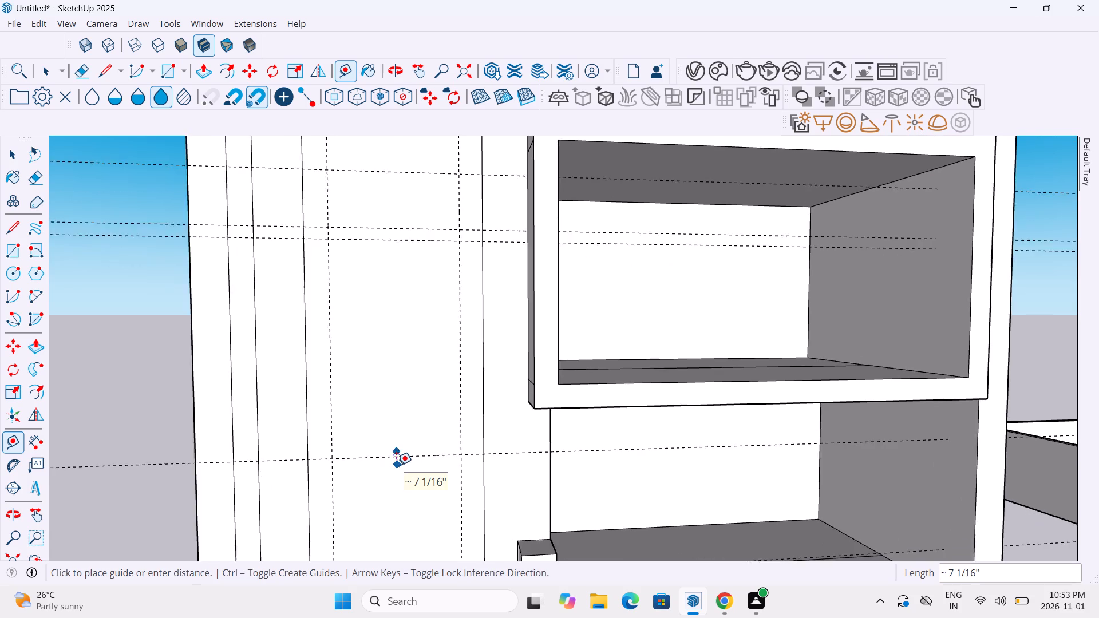
scroll(397, 465, up, 2)
key(Escape)
click(414, 451)
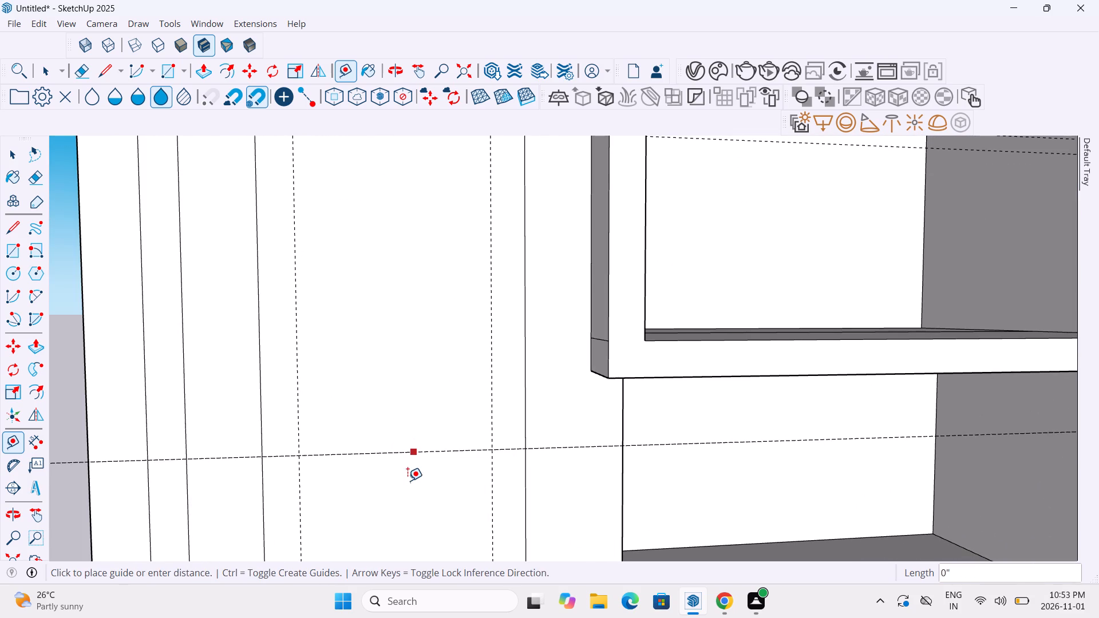
text(0.5)
key(apostrophe)
key(Return)
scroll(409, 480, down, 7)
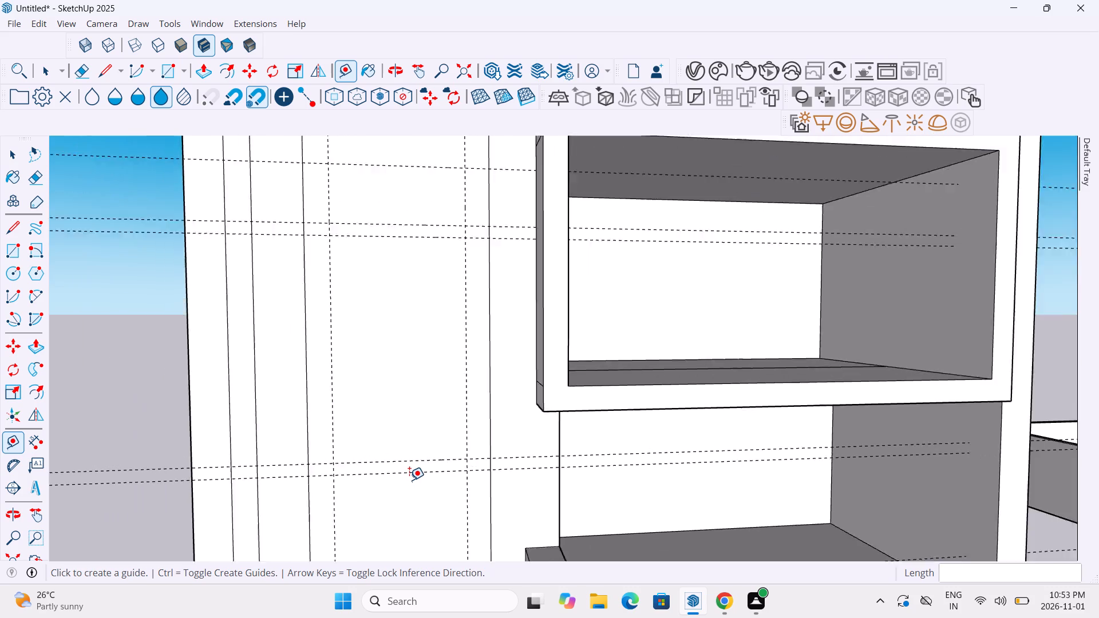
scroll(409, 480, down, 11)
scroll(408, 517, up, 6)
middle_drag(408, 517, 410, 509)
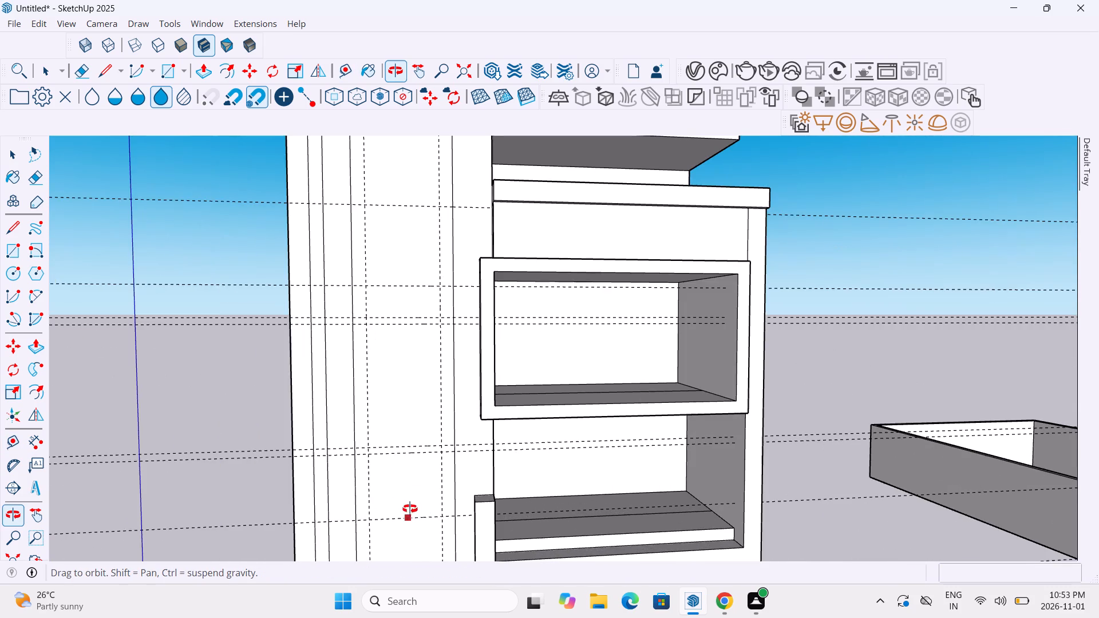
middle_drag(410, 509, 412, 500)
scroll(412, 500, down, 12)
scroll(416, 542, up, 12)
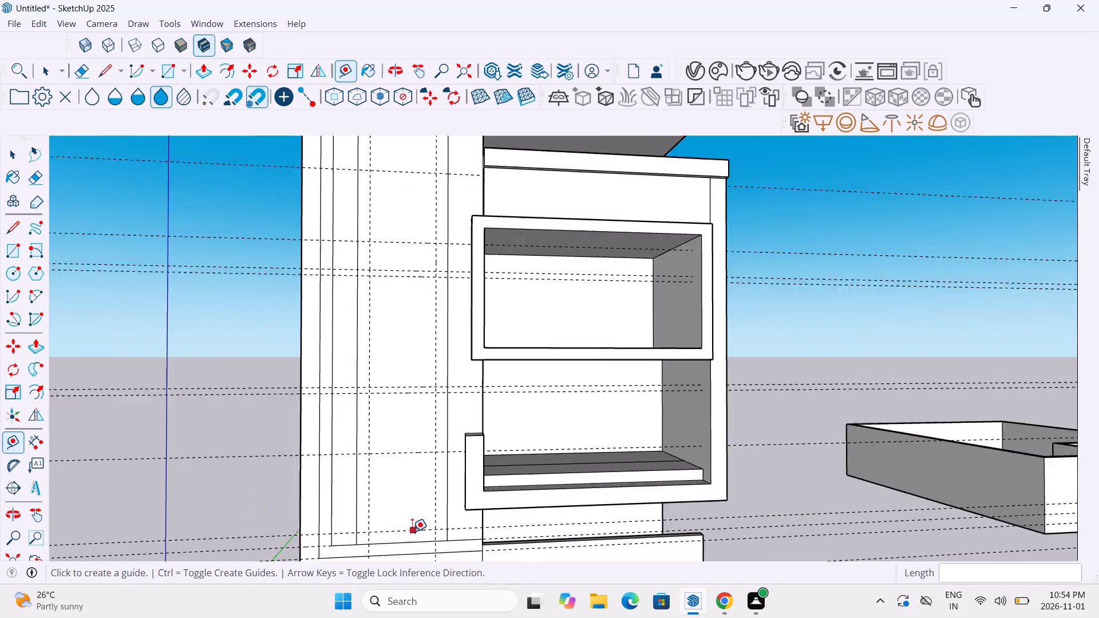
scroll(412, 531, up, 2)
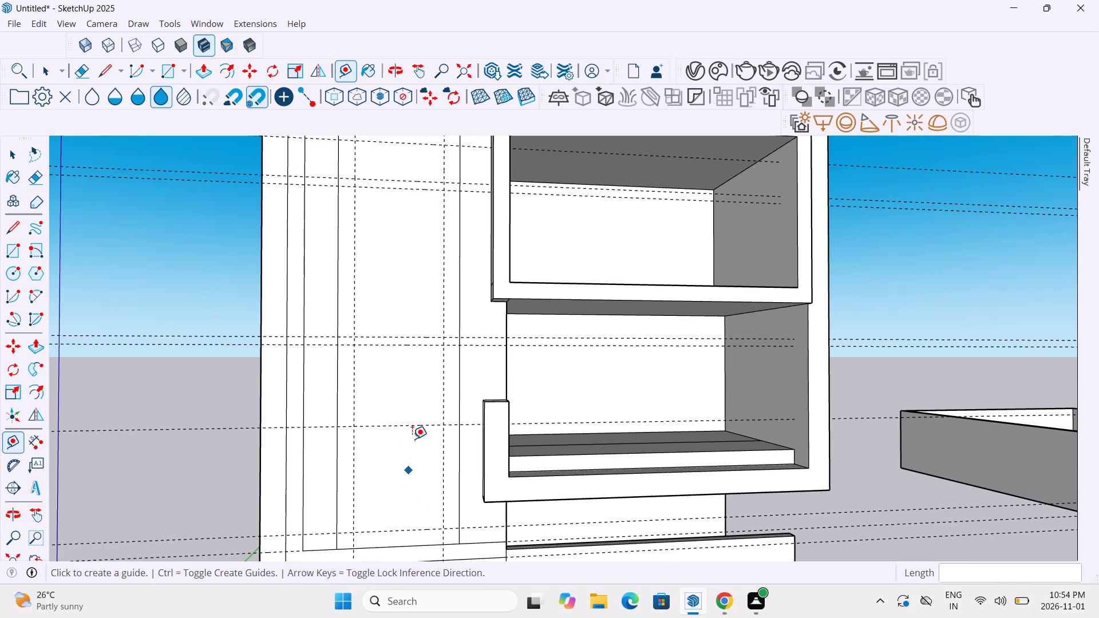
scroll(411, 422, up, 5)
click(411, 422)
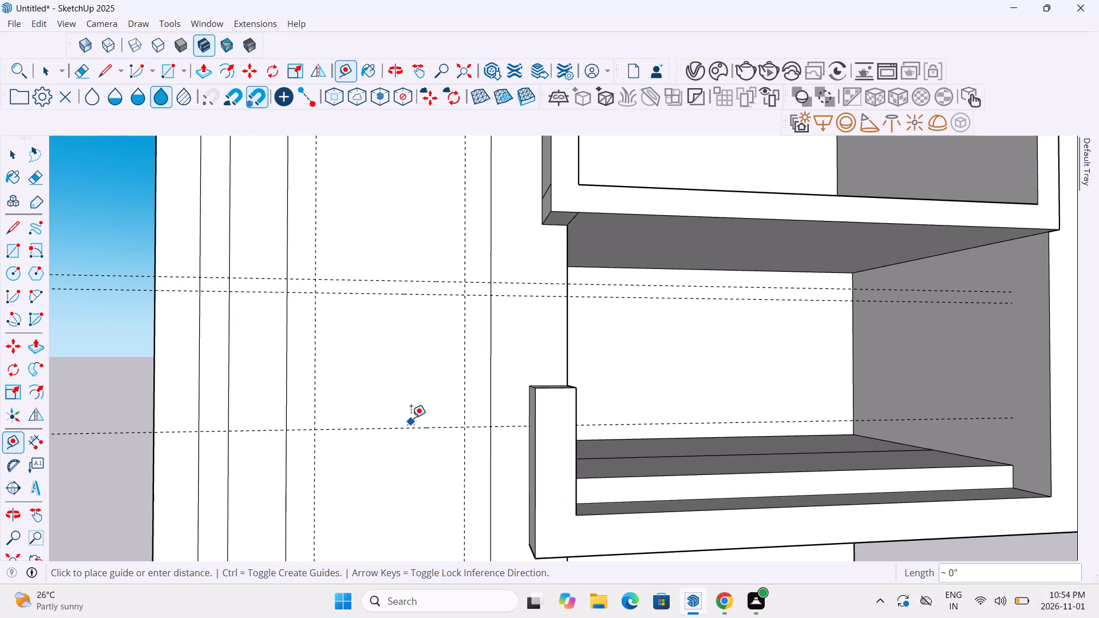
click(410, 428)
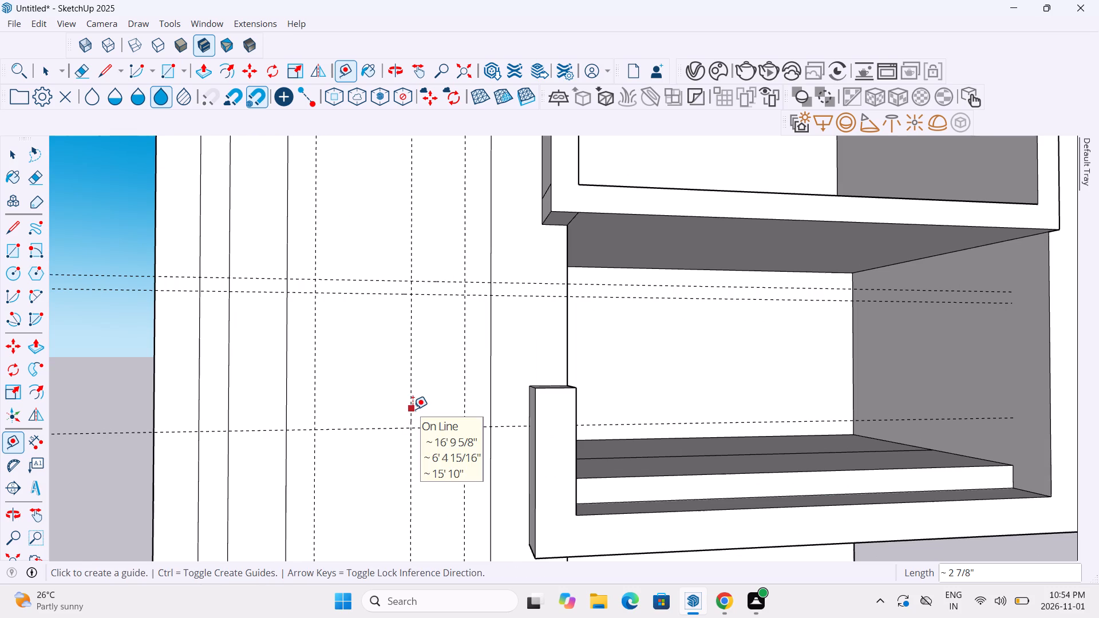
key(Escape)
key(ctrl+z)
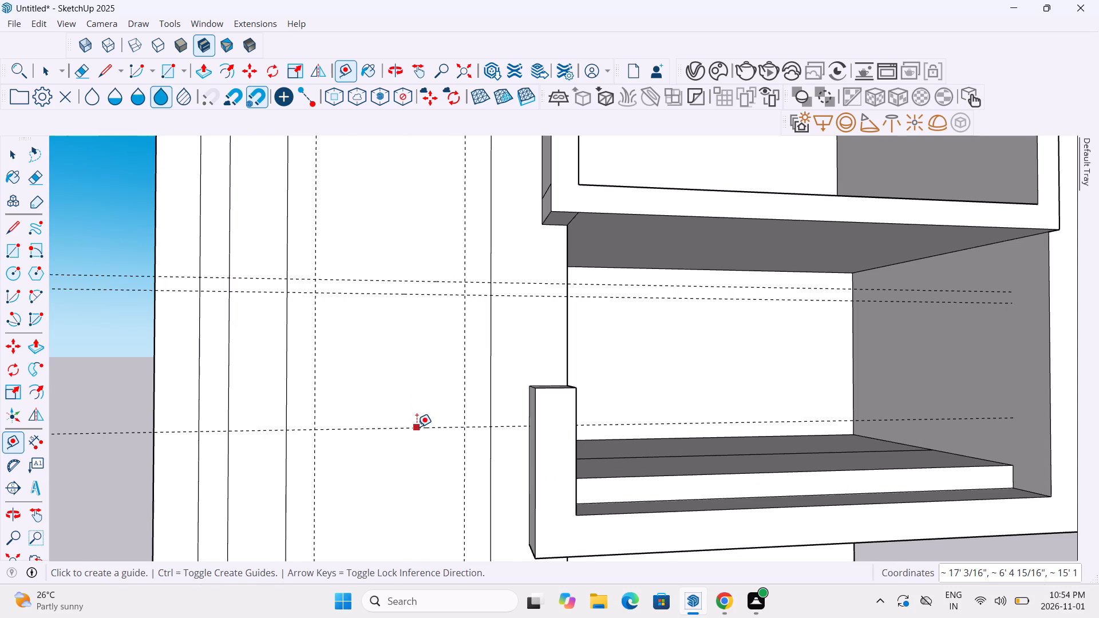
Place a horizontal guide 1' above the single guide beneath the lower closely spaced pair on the tall panel.
click(417, 427)
text(1')
key(Return)
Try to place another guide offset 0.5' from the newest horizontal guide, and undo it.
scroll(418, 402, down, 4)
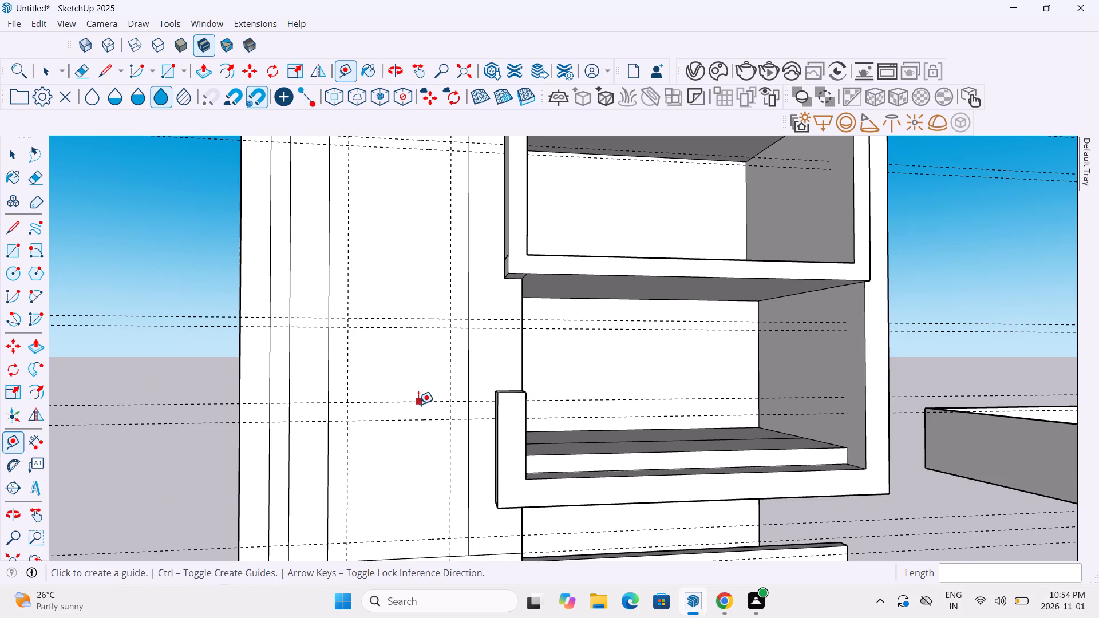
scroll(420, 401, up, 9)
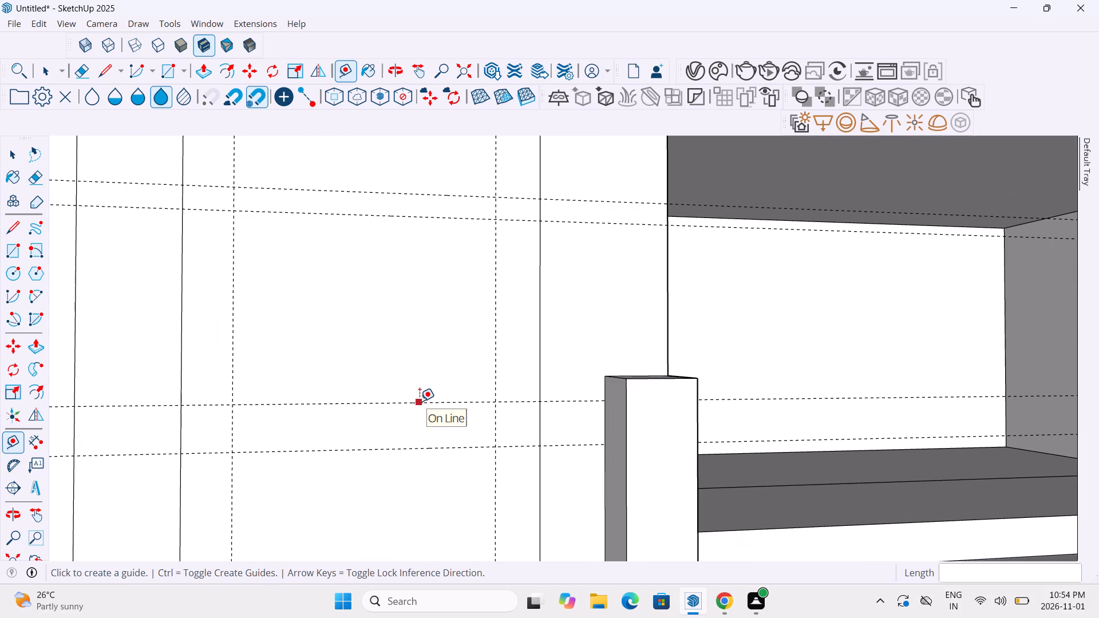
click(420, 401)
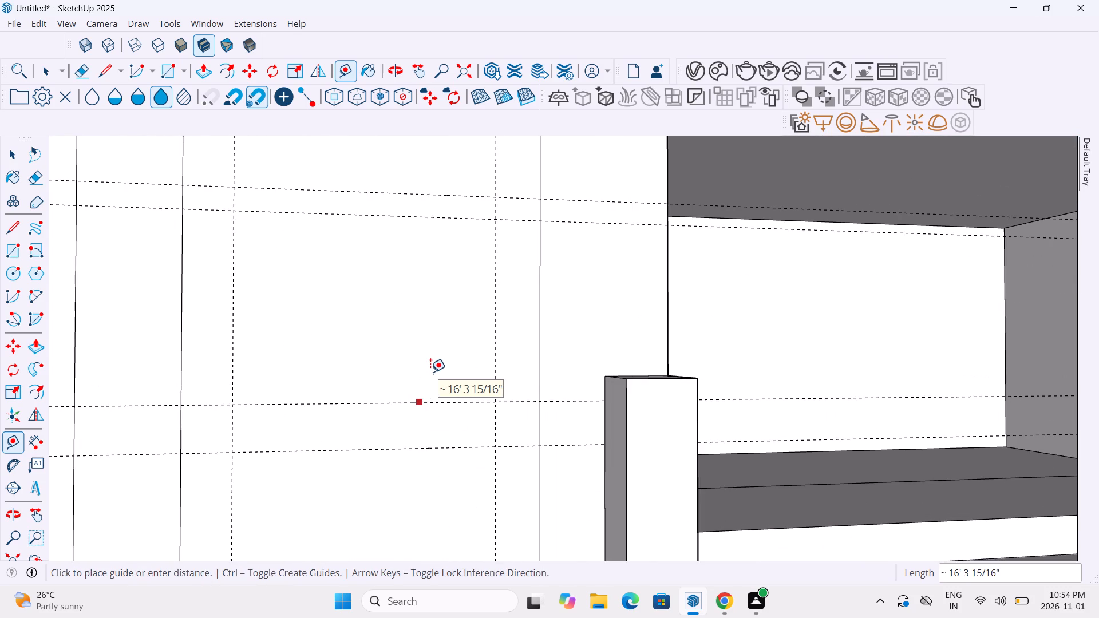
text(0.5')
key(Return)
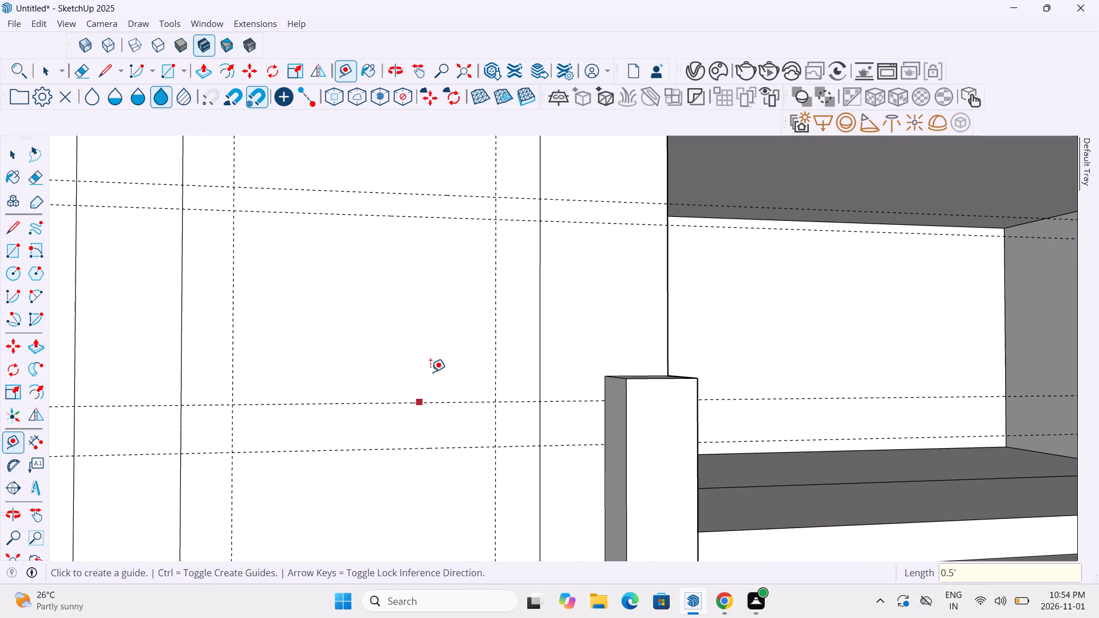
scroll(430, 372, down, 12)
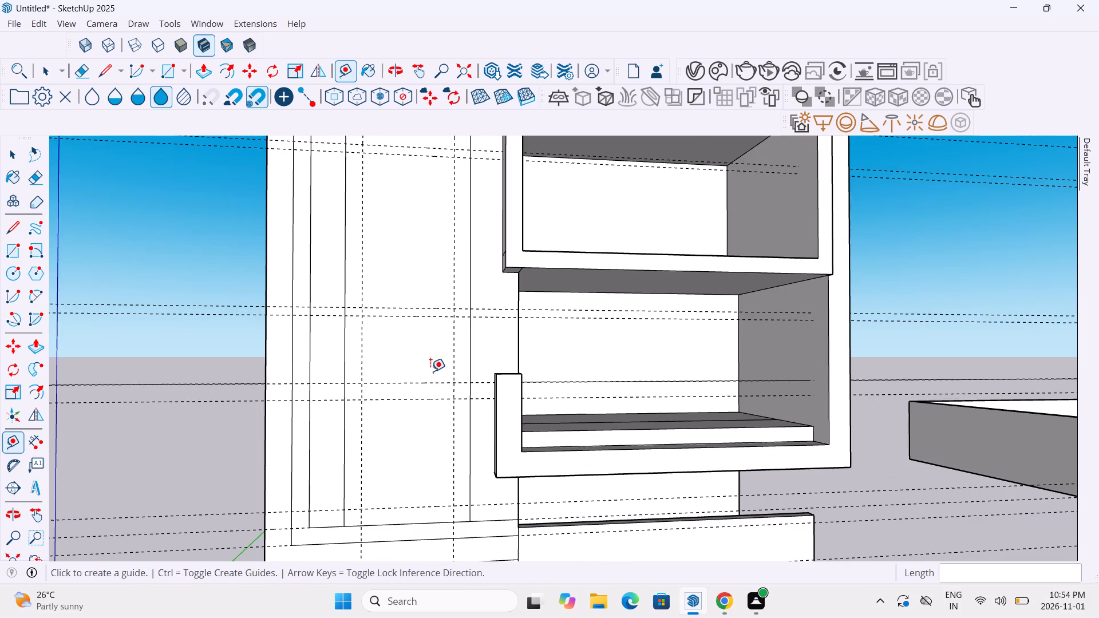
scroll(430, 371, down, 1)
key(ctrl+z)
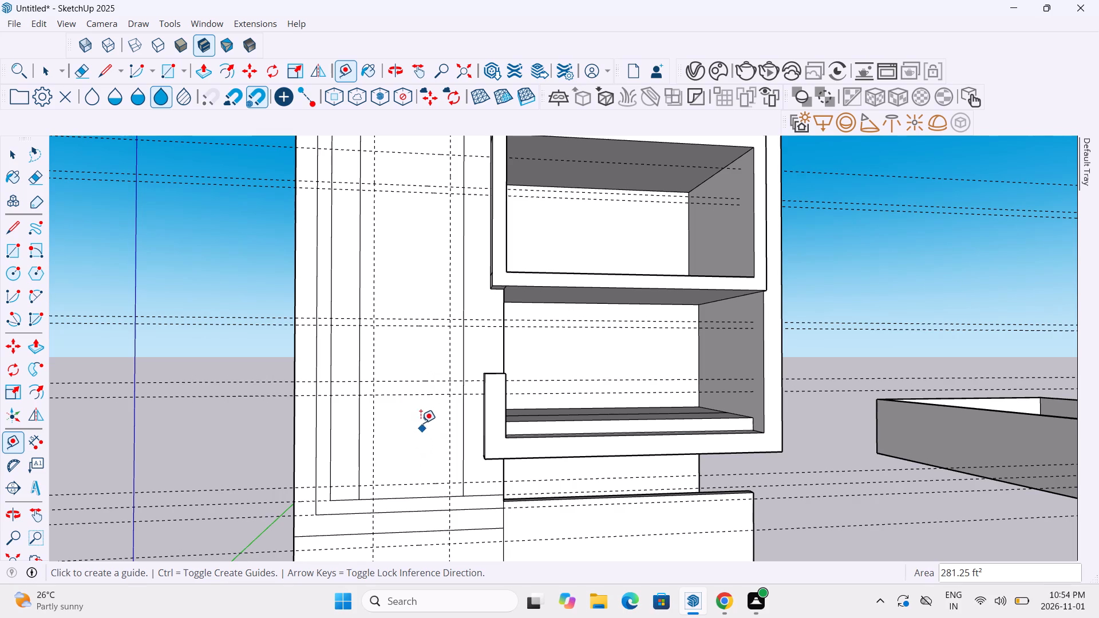
Place a horizontal guide 0.5' above the newest horizontal guide beneath the lower closely spaced pair on the tall panel.
scroll(416, 364, up, 4)
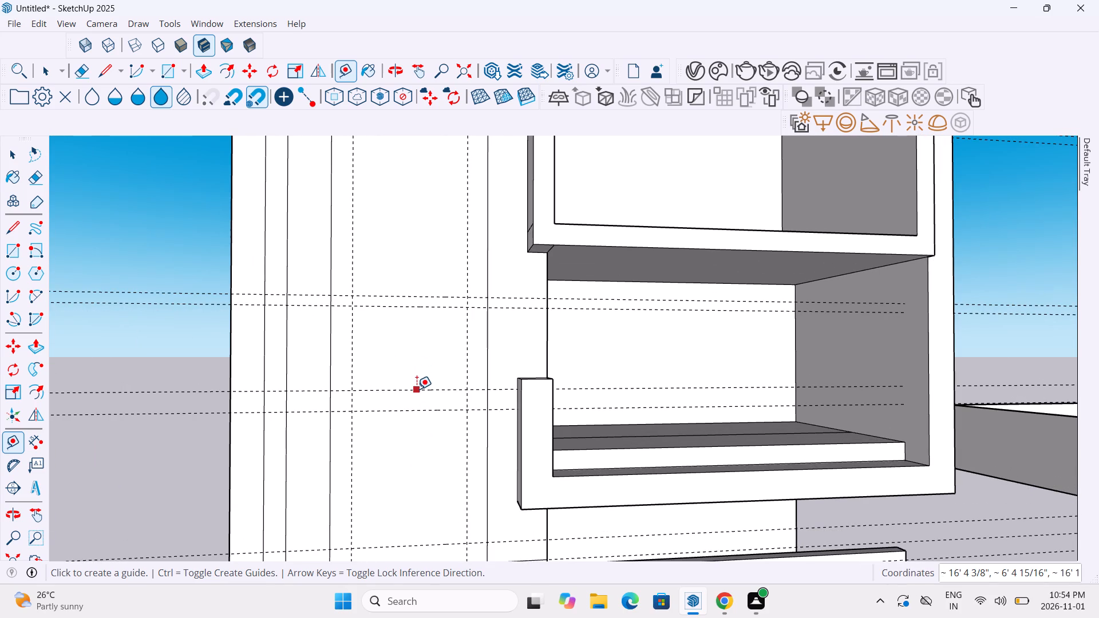
click(417, 389)
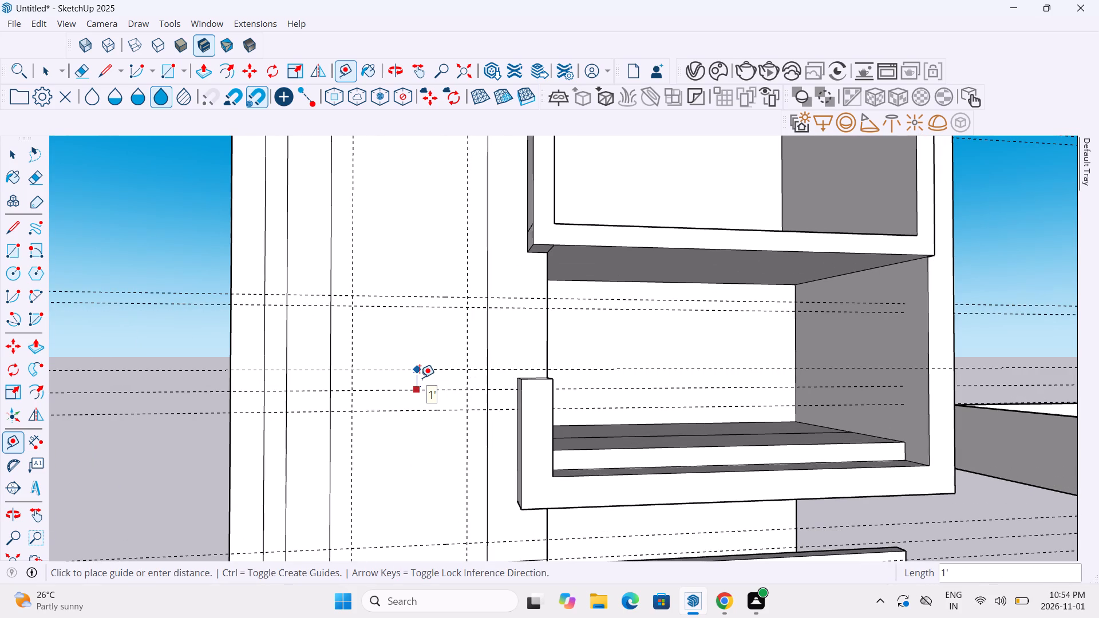
text(0.5')
key(Return)
Place a horizontal guide 0.5' above the guide just over the bottom edge of the inner frame on the tall panel.
scroll(420, 450, down, 4)
scroll(406, 520, up, 2)
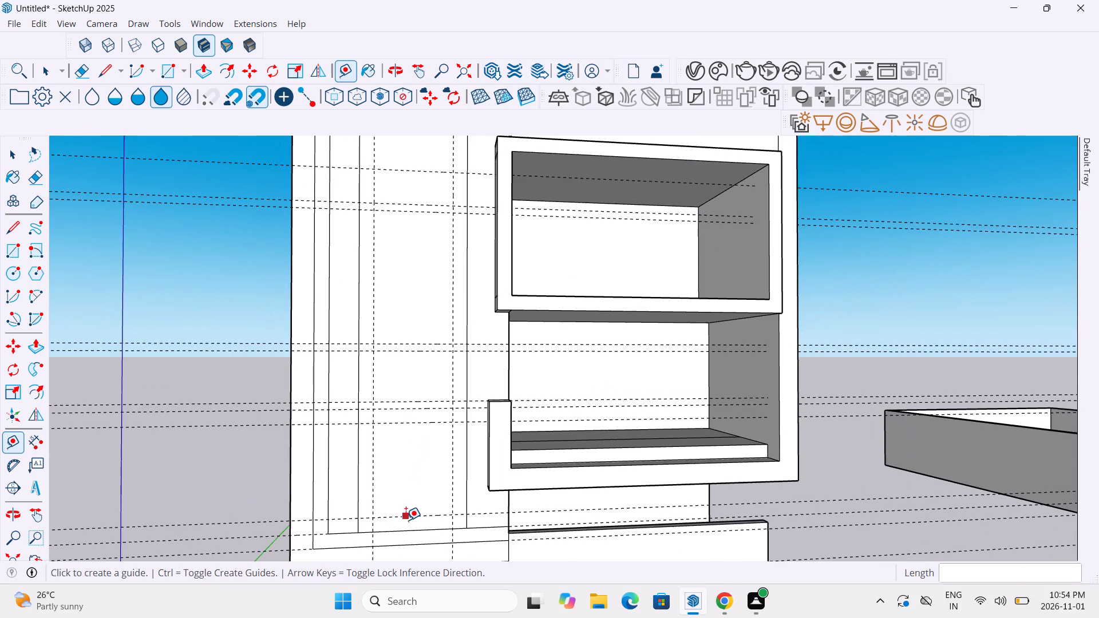
scroll(406, 520, up, 6)
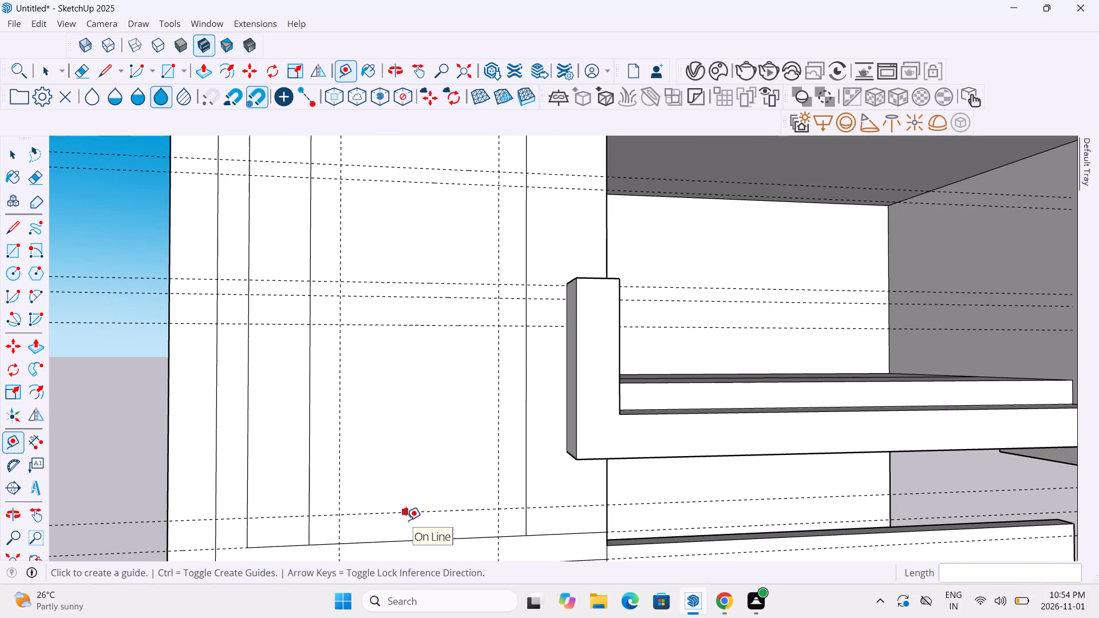
scroll(410, 510, up, 3)
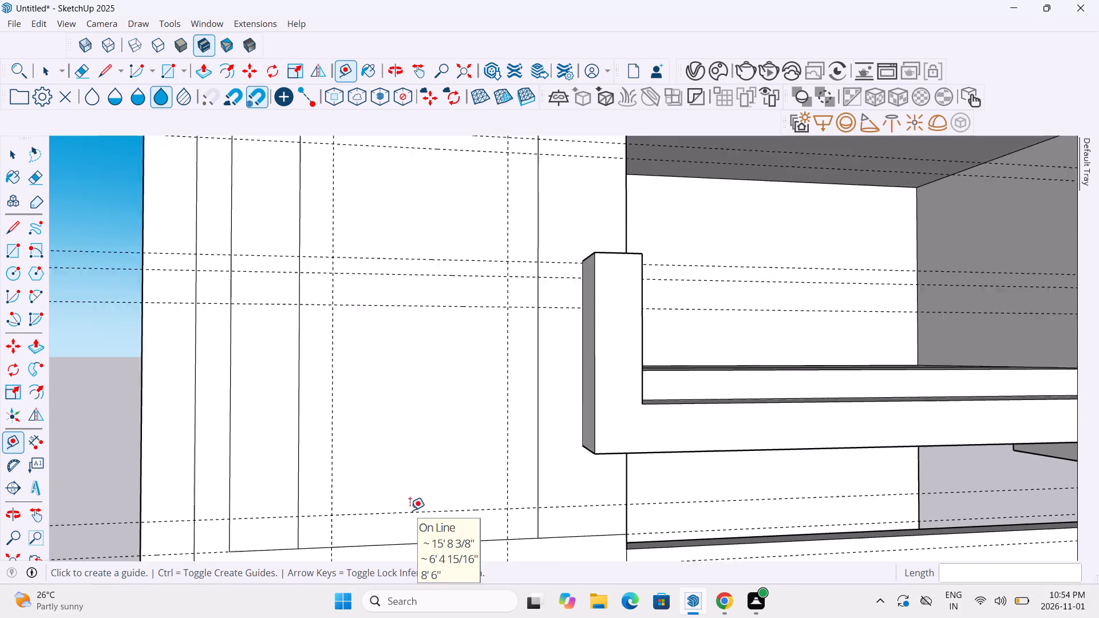
click(410, 510)
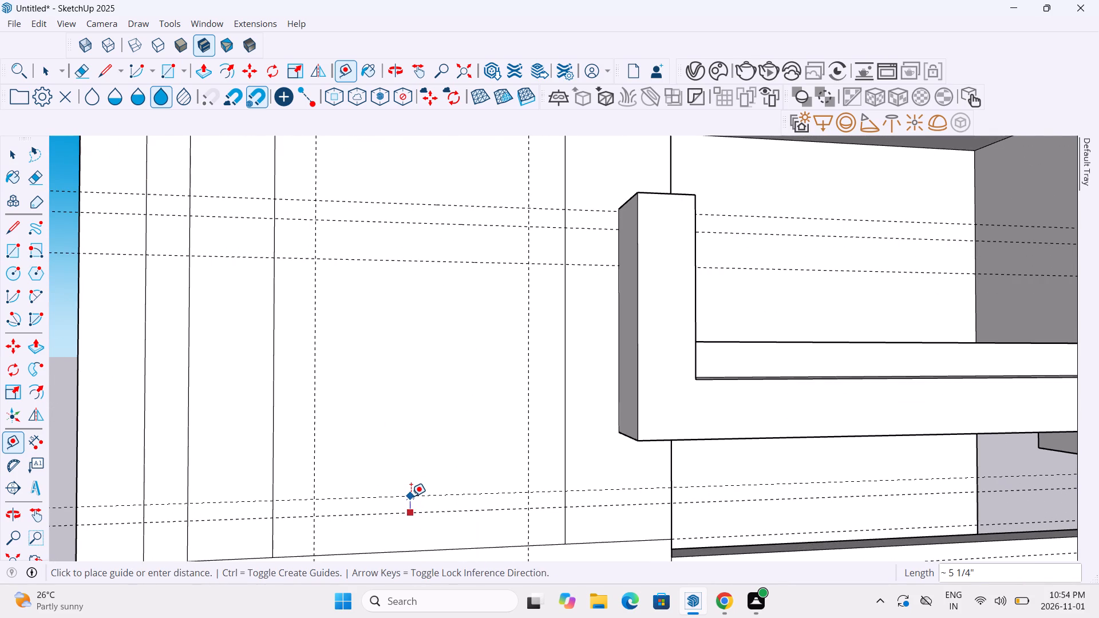
text(0.)
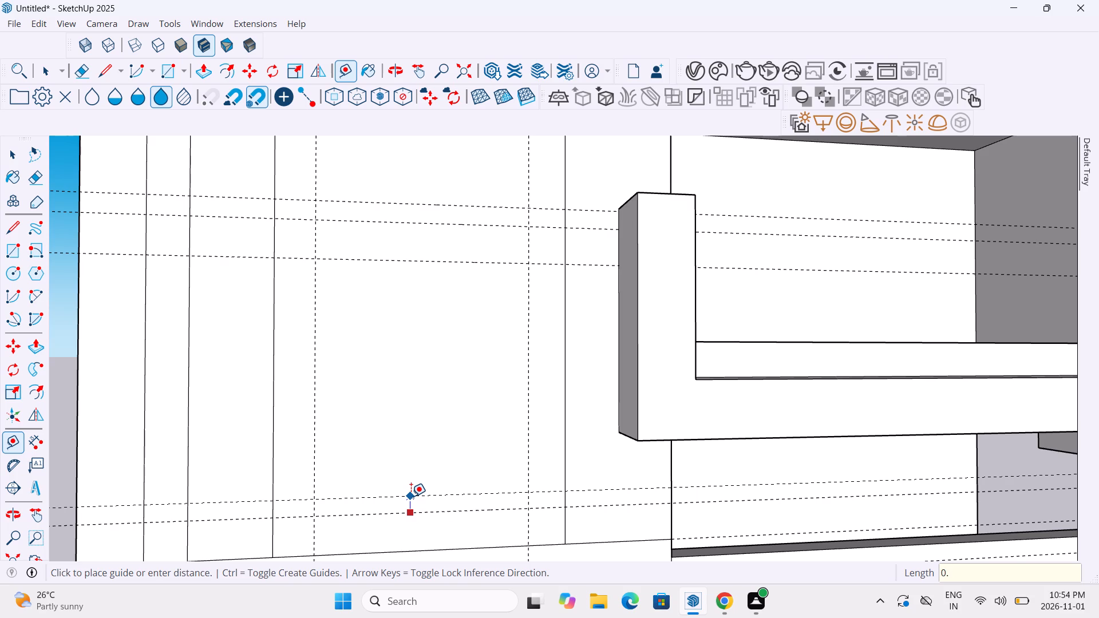
text(5')
key(Return)
scroll(411, 496, down, 4)
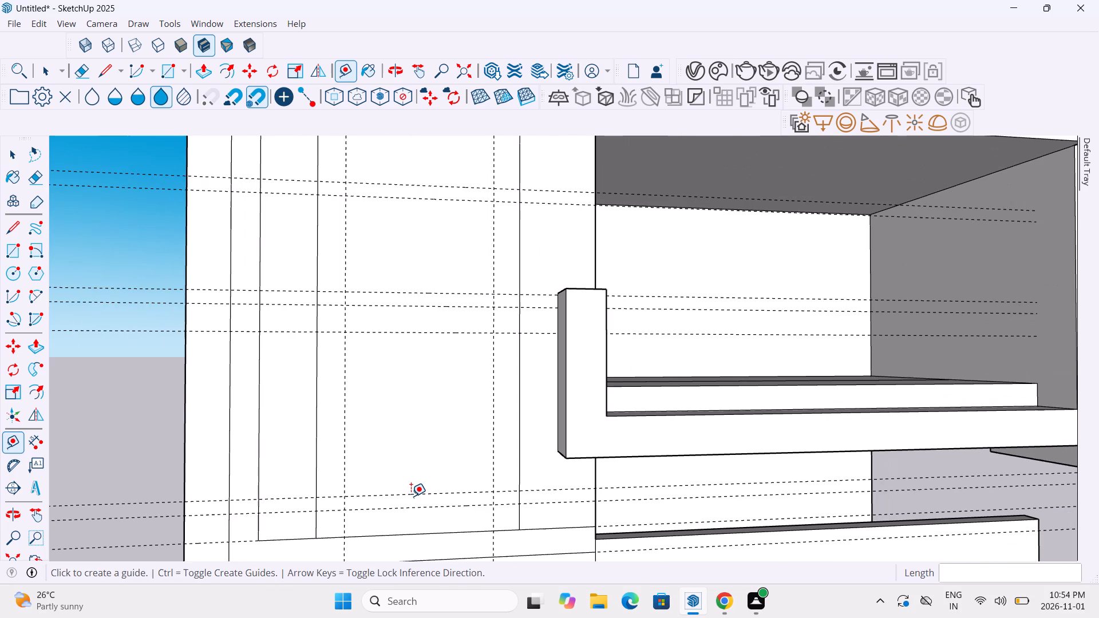
Place a horizontal guide 0.5' above the highest of the three grouped horizontal guides beside the balcony parapet.
scroll(406, 357, up, 4)
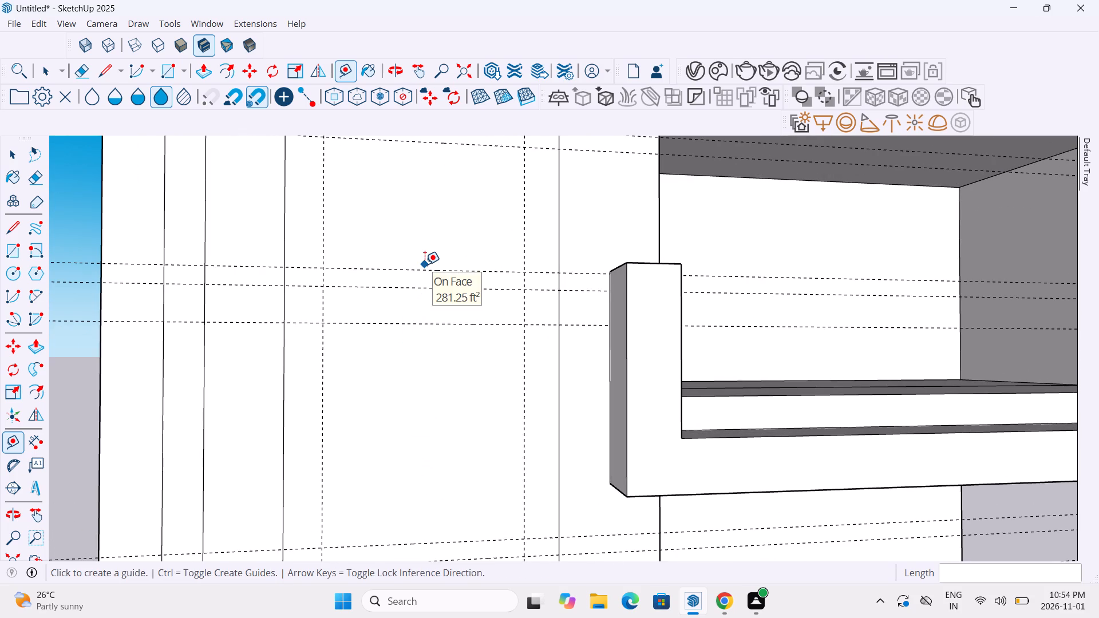
click(425, 264)
key(Escape)
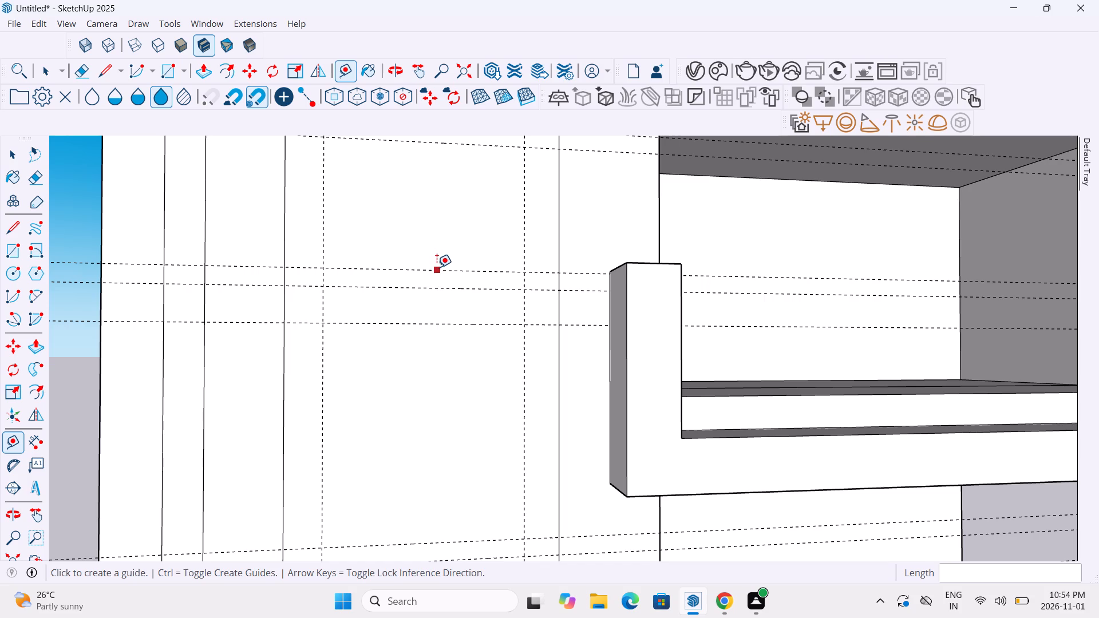
click(437, 269)
key(0)
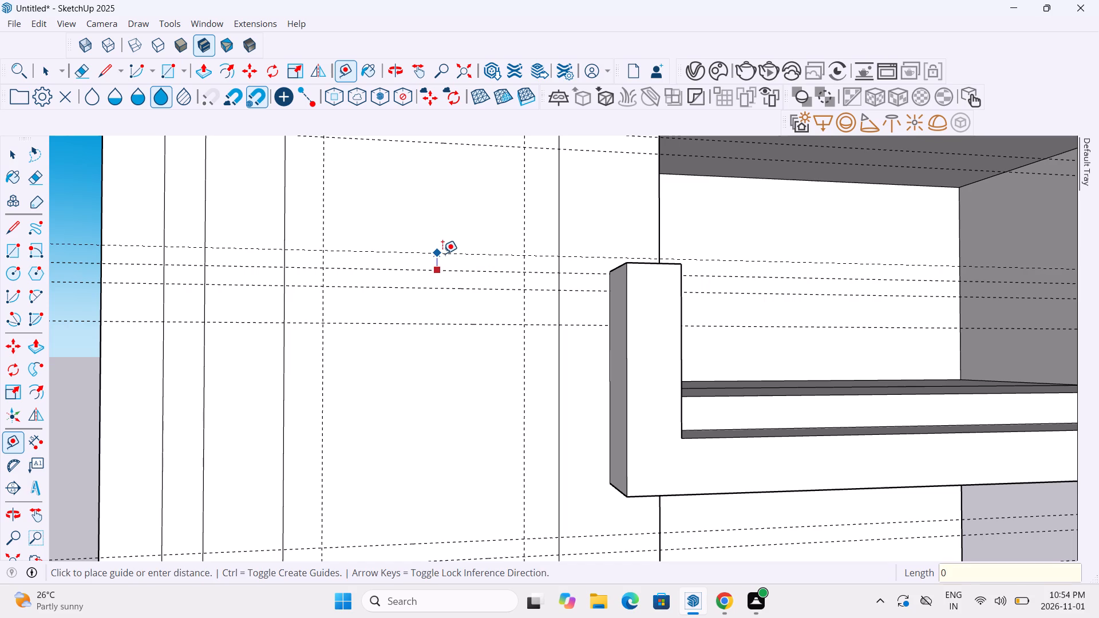
text(.5')
key(Return)
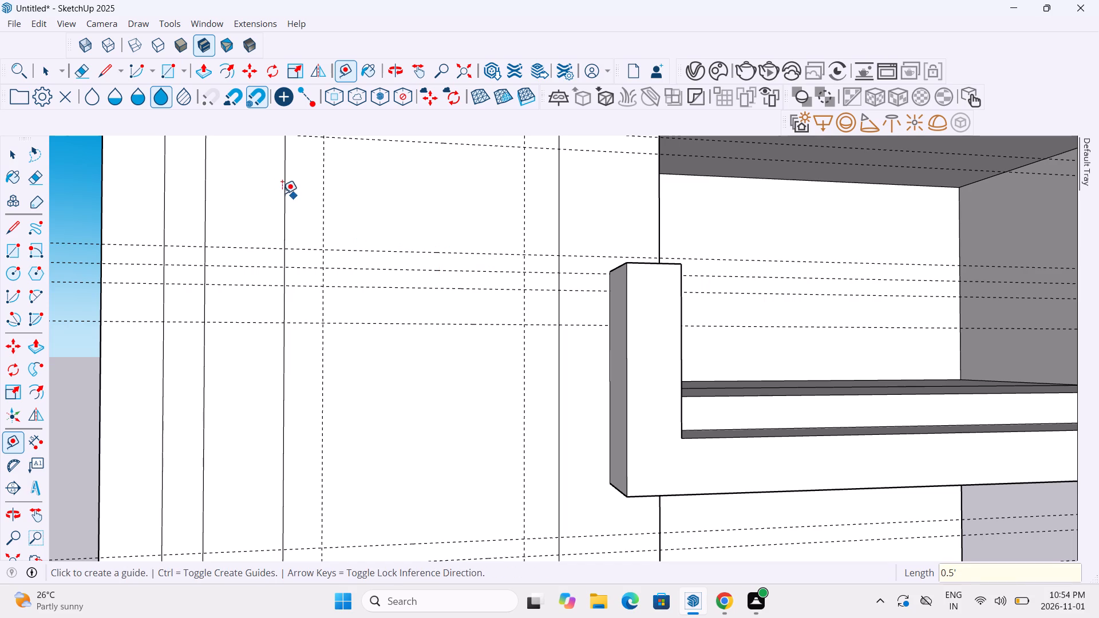
Erase the two lowest of the four grouped horizontal guides beside the balcony parapet.
click(86, 75)
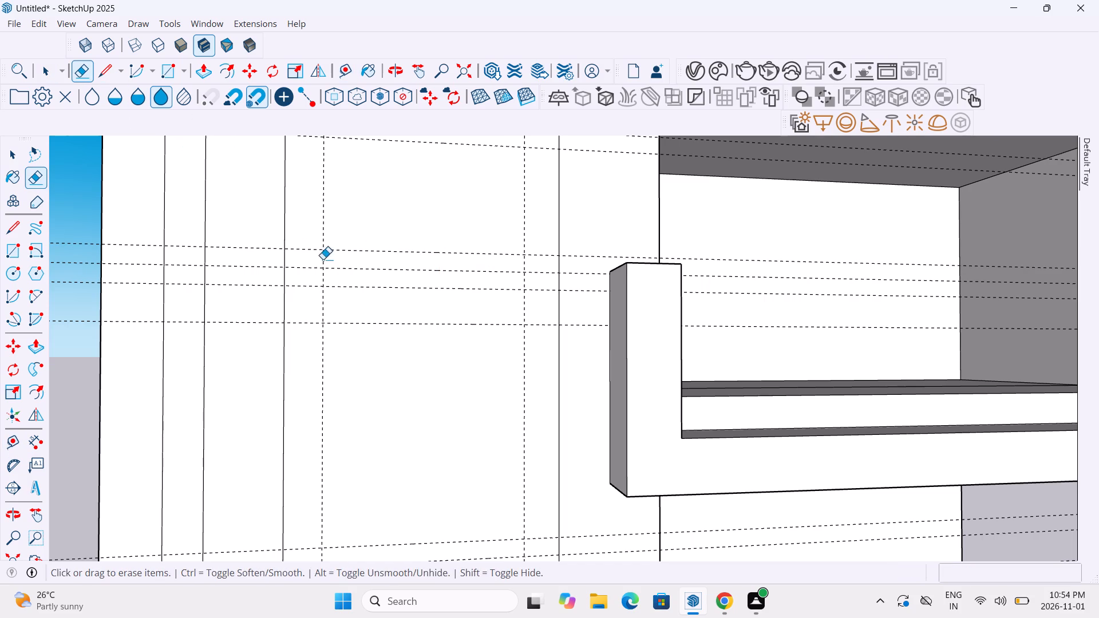
drag(347, 279, 350, 298)
drag(355, 306, 361, 337)
scroll(362, 338, down, 5)
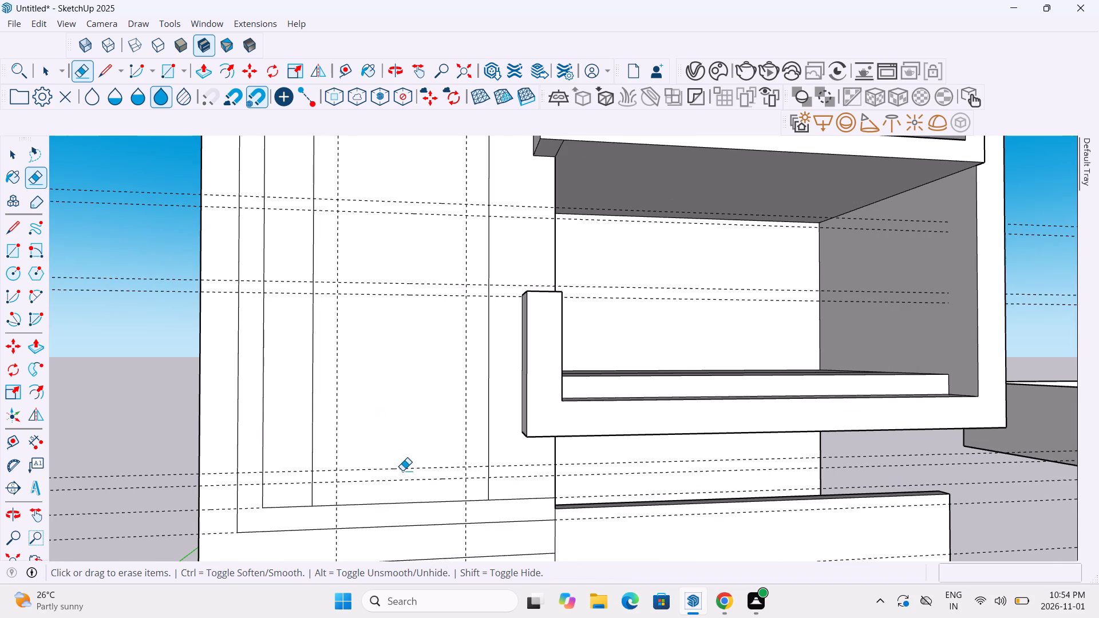
Place a vertical guide 0.5' outward from the left vertical guide on the tall panel.
scroll(397, 478, up, 5)
scroll(397, 478, down, 1)
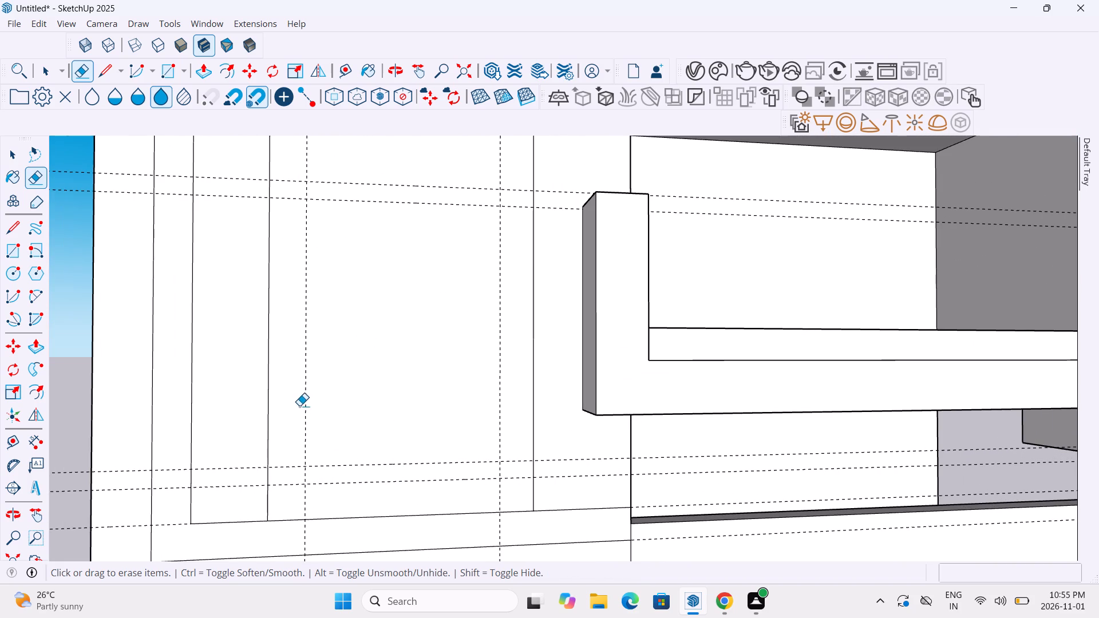
click(337, 65)
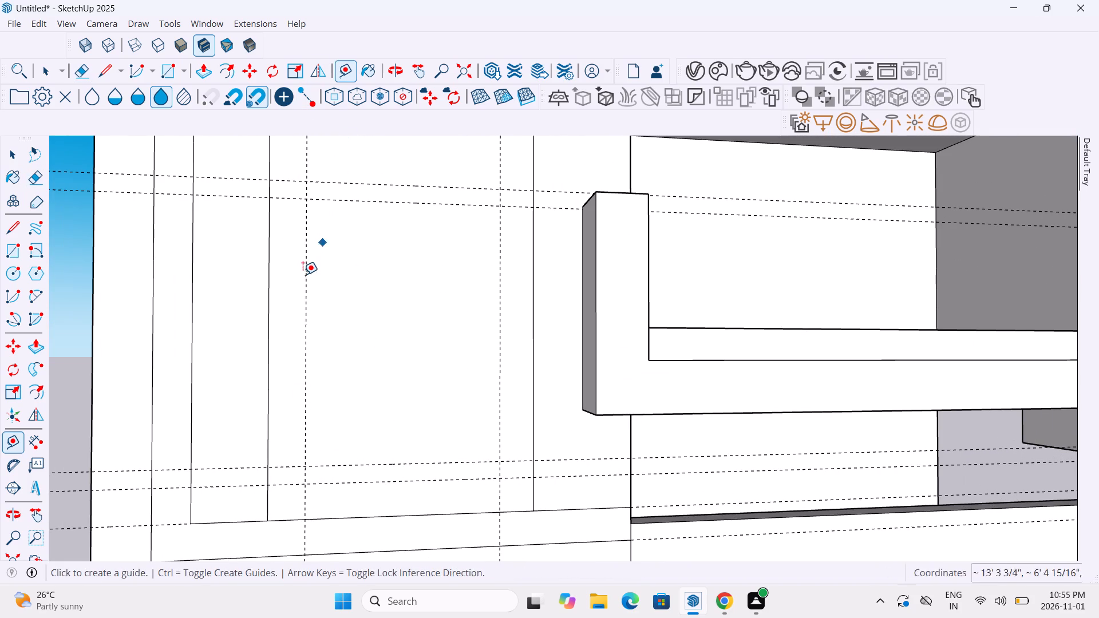
click(303, 275)
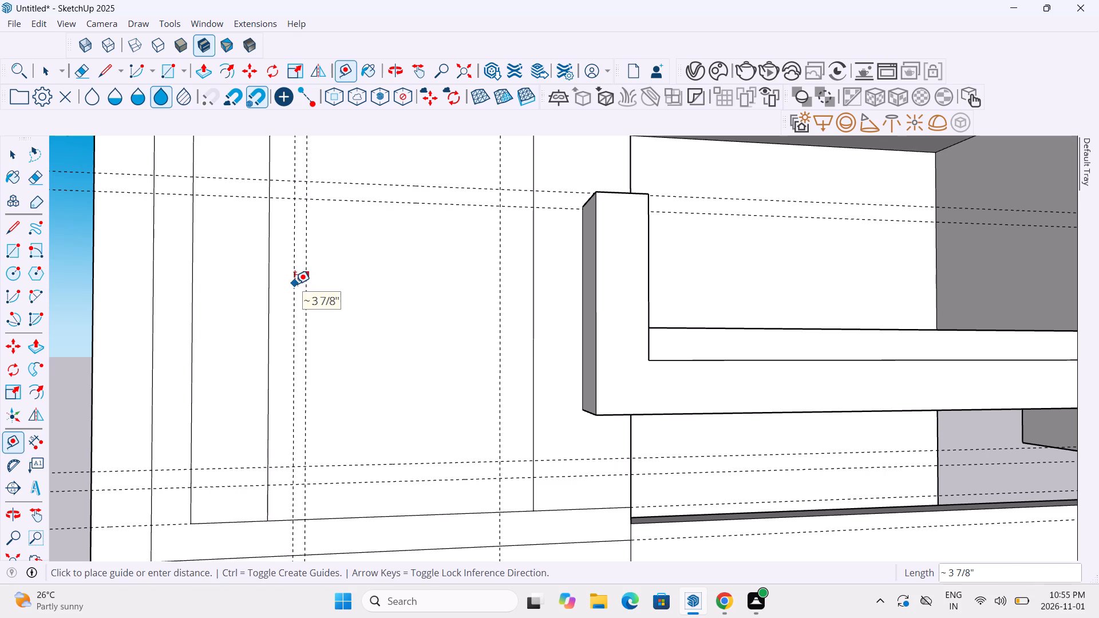
text(0.5')
key(Return)
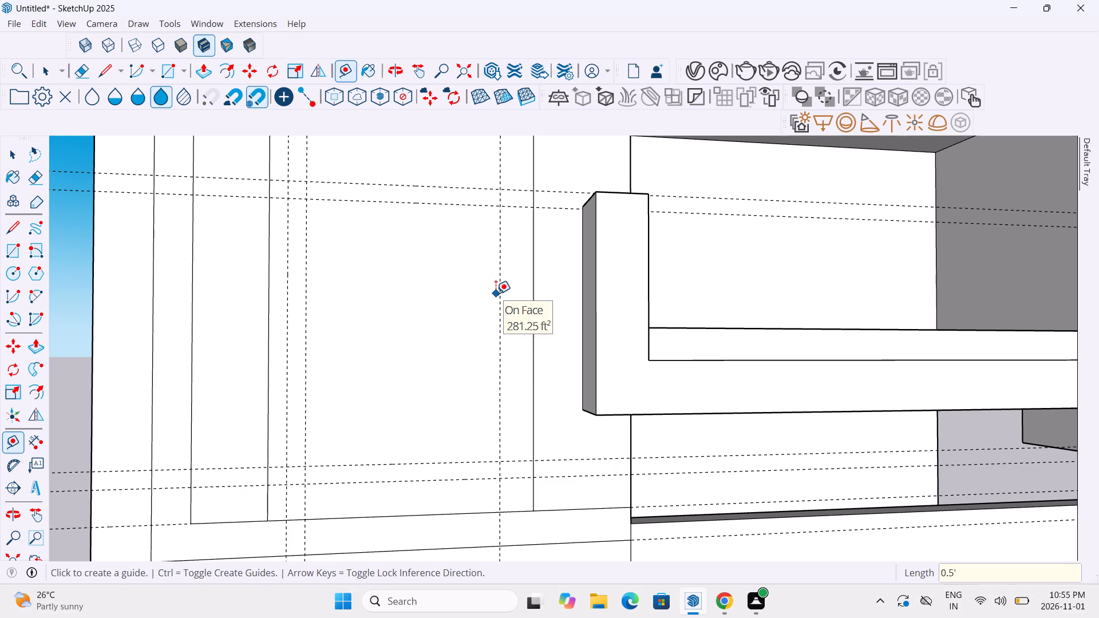
Place a vertical guide 0.5' outward from the right vertical guide on the tall panel.
scroll(496, 294, up, 4)
scroll(496, 294, down, 1)
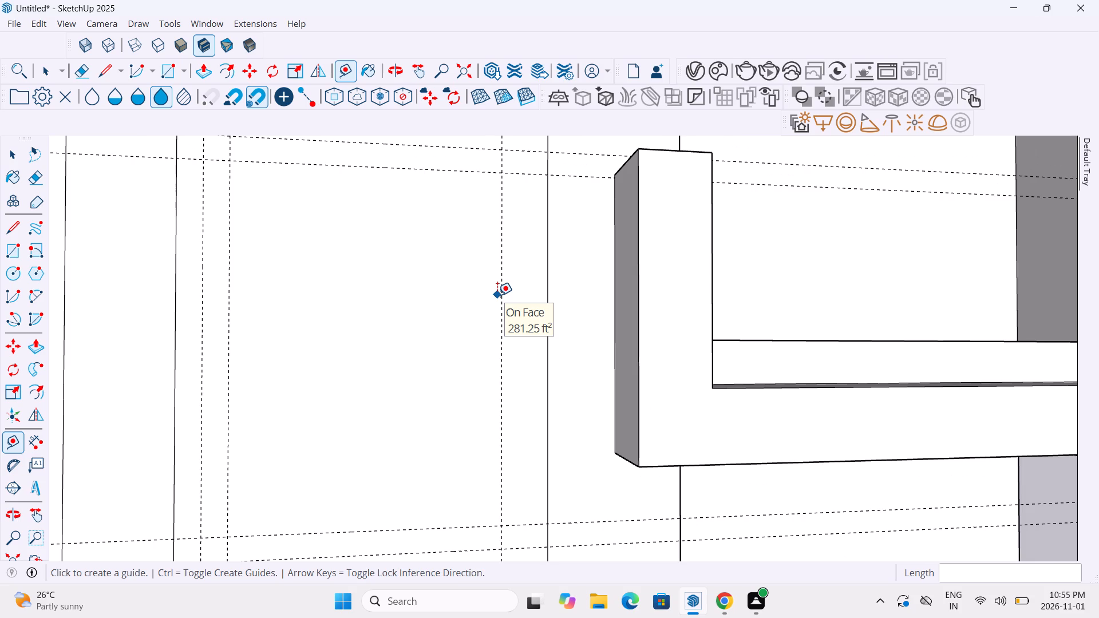
scroll(497, 295, up, 4)
click(500, 297)
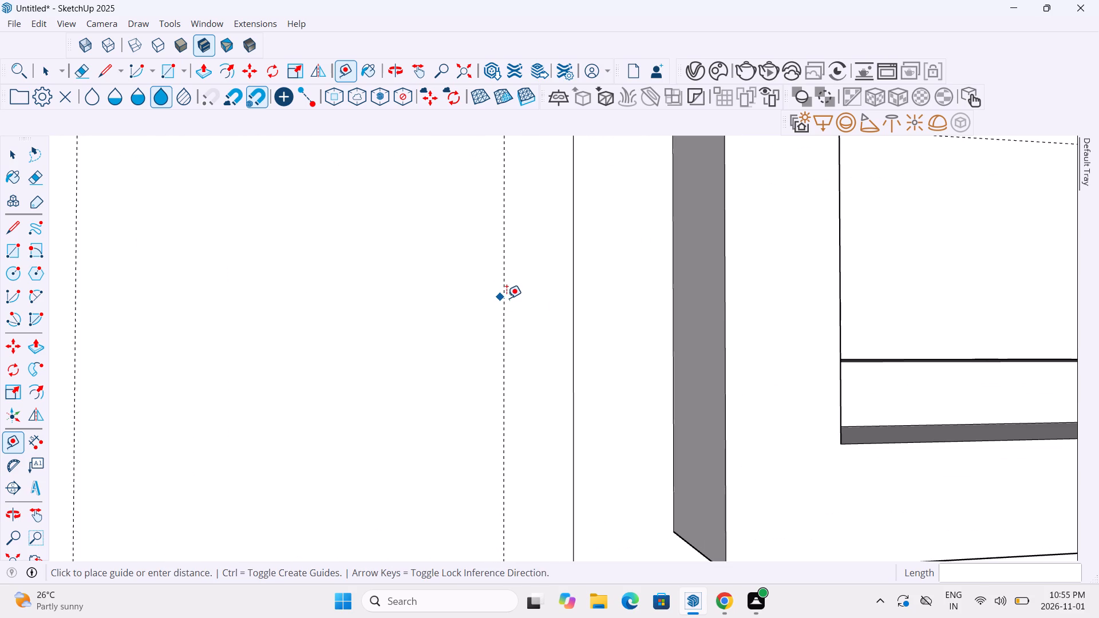
key(Escape)
click(500, 324)
key(Escape)
click(501, 297)
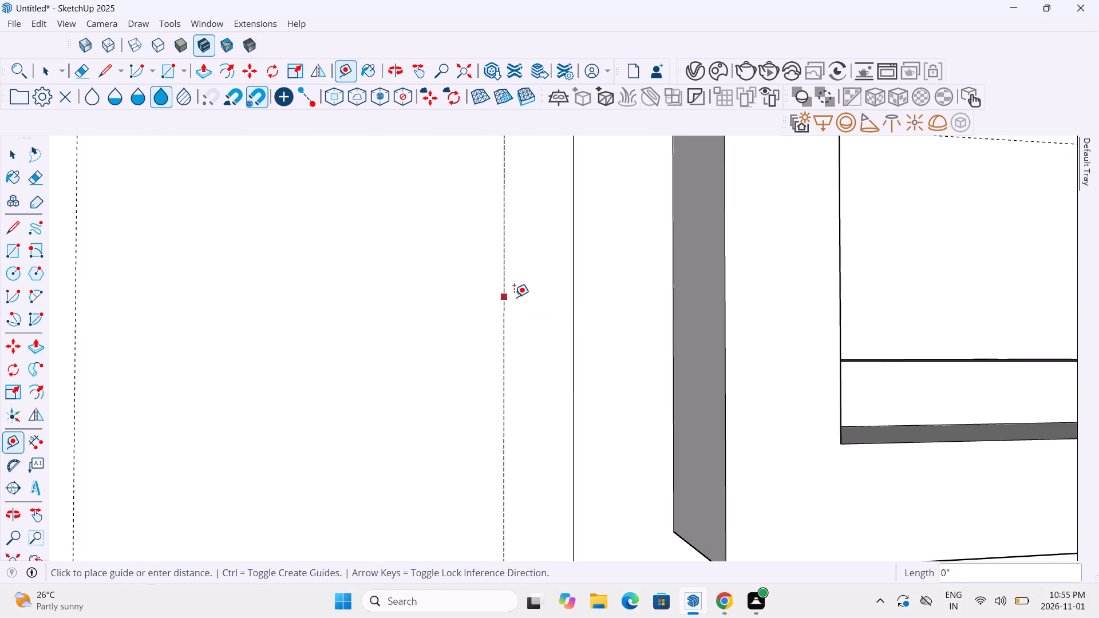
key(0)
text(.5')
key(Return)
scroll(515, 298, down, 12)
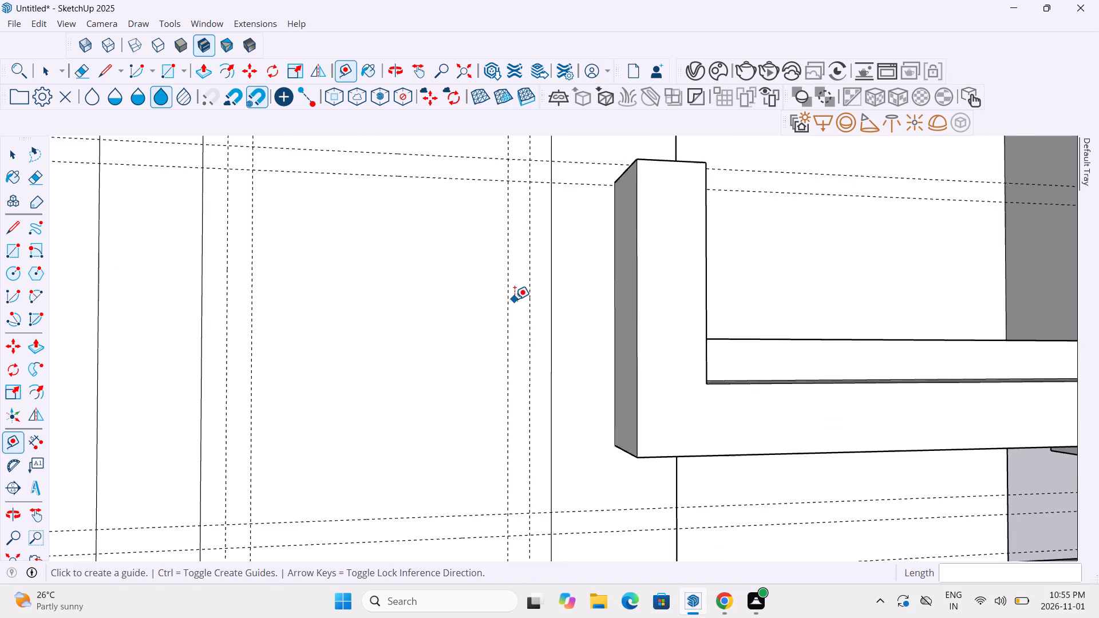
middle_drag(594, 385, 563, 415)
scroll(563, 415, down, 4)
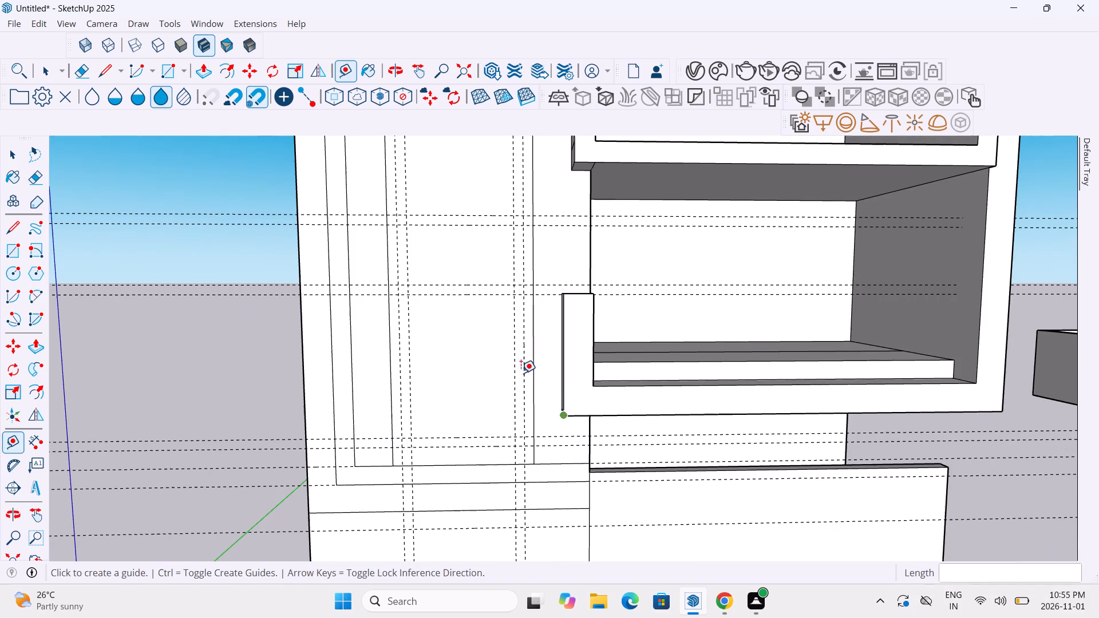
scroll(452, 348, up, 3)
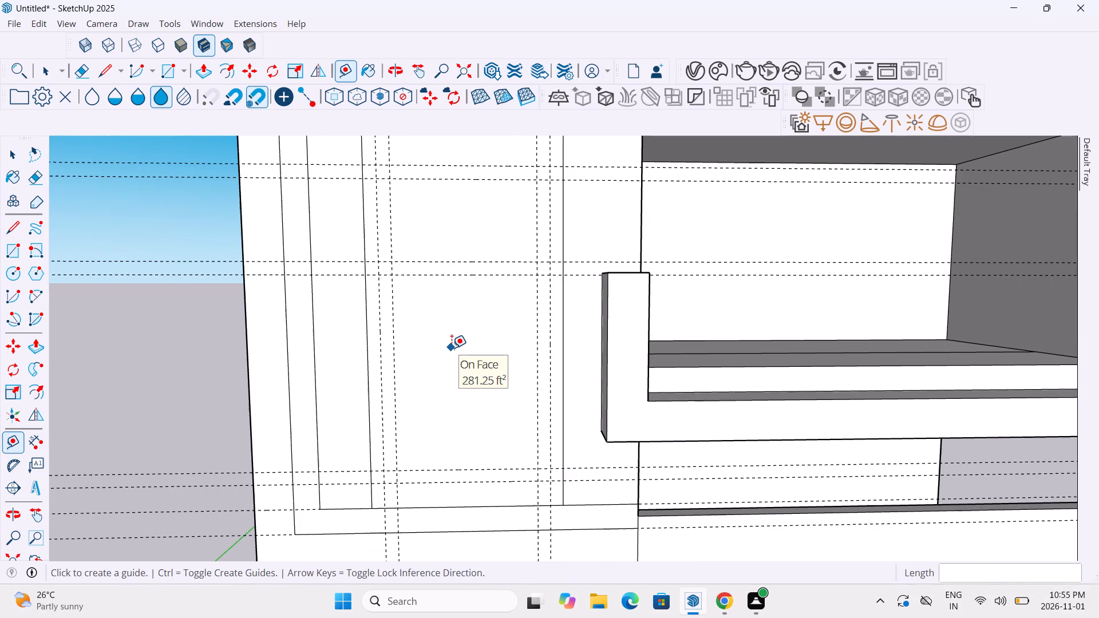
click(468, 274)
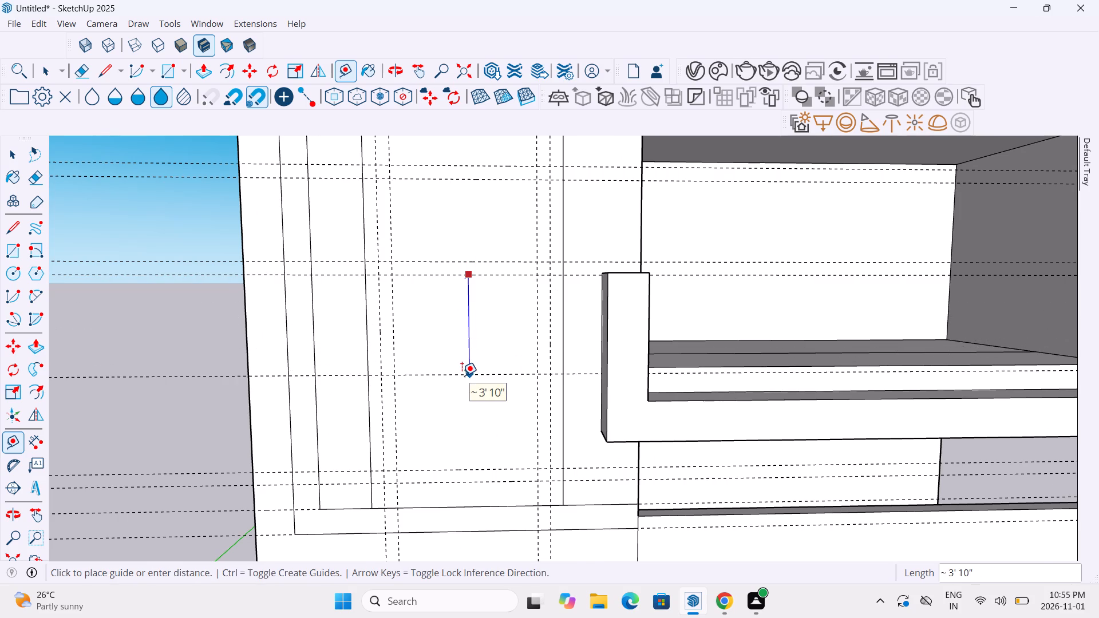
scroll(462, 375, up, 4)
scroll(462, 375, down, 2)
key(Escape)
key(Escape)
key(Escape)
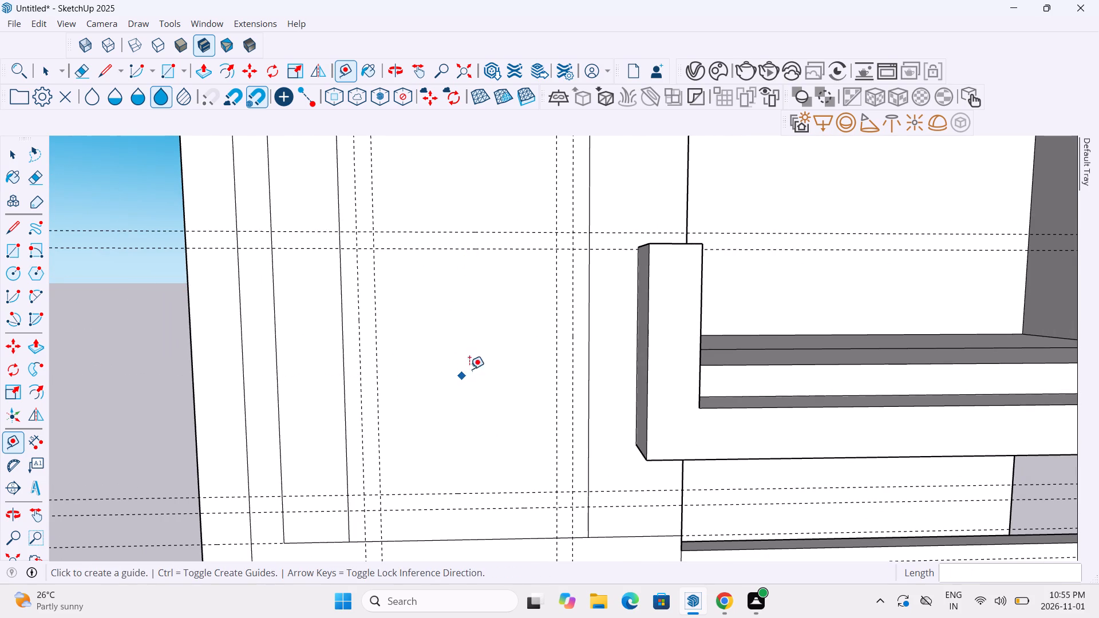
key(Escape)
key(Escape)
Measure the vertical gap between the two horizontal guide pairs along the inner right vertical guide using the Line tool.
click(102, 68)
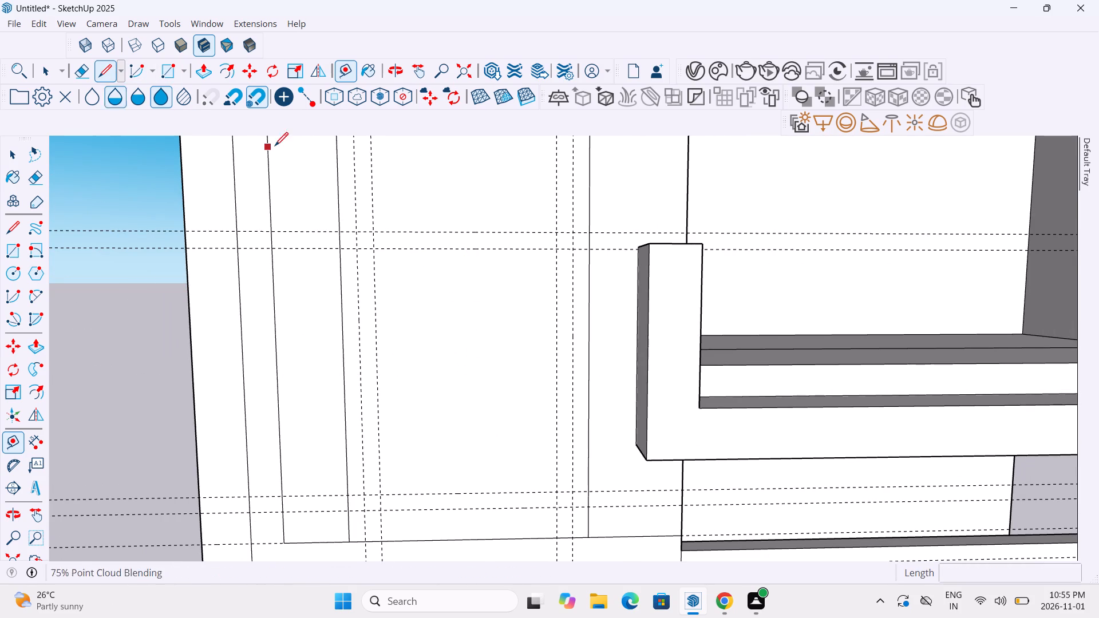
click(558, 250)
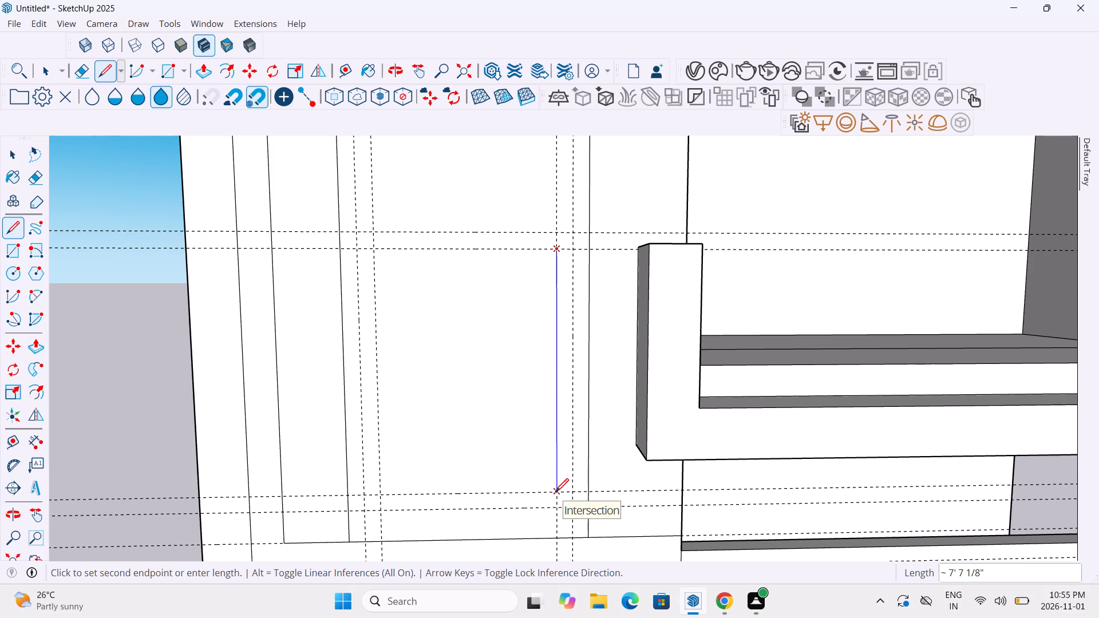
key(Escape)
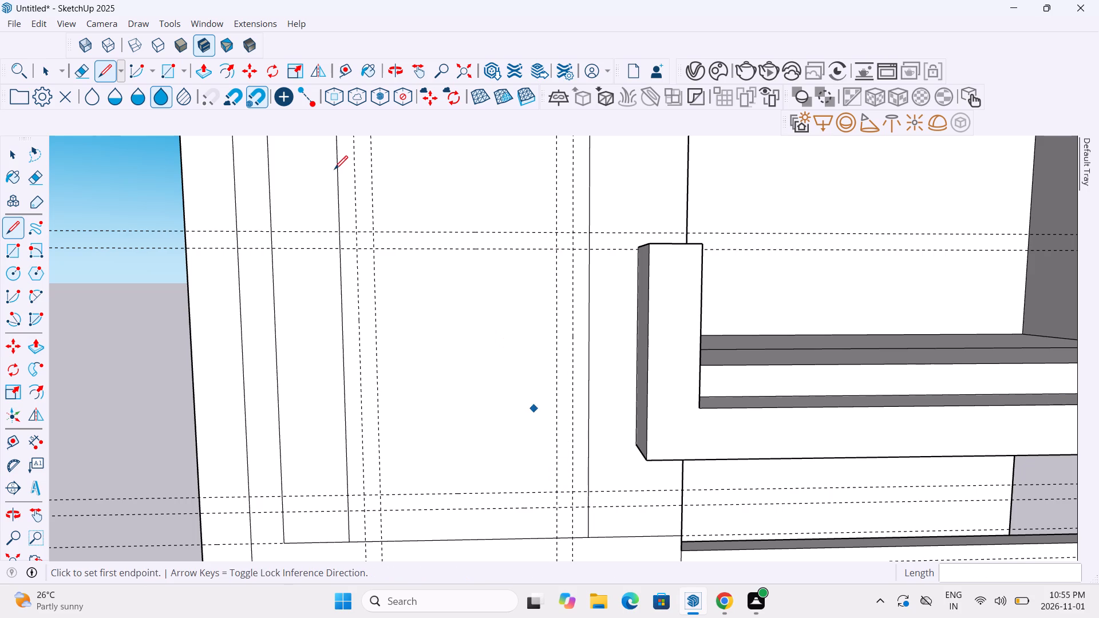
Place a horizontal guide 3' below the lower guide of the pair beside the balcony parapet.
click(348, 78)
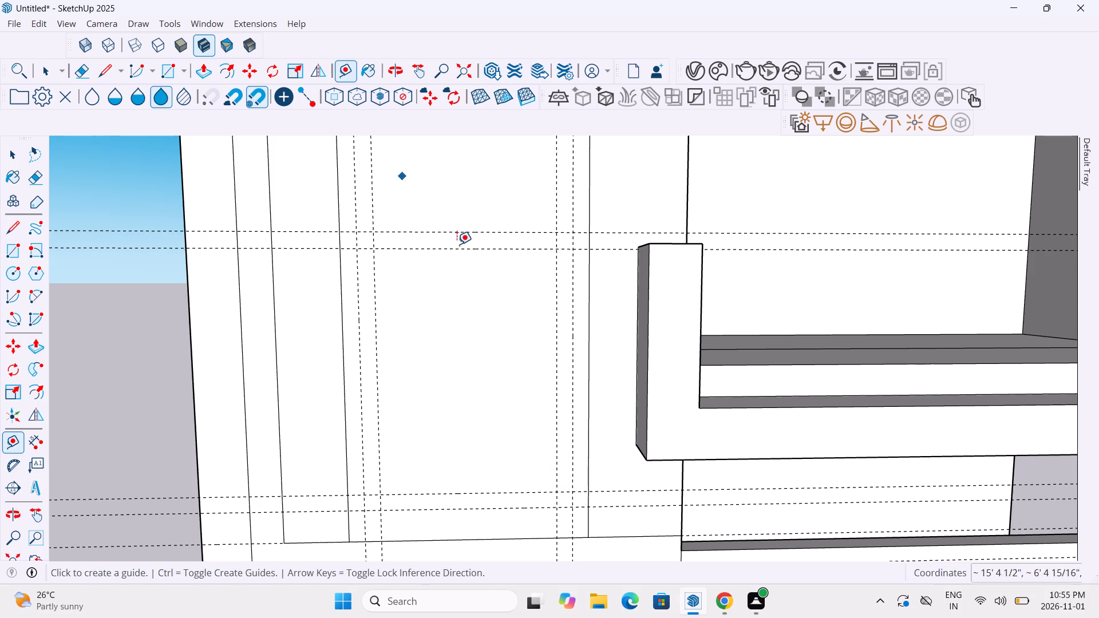
click(464, 248)
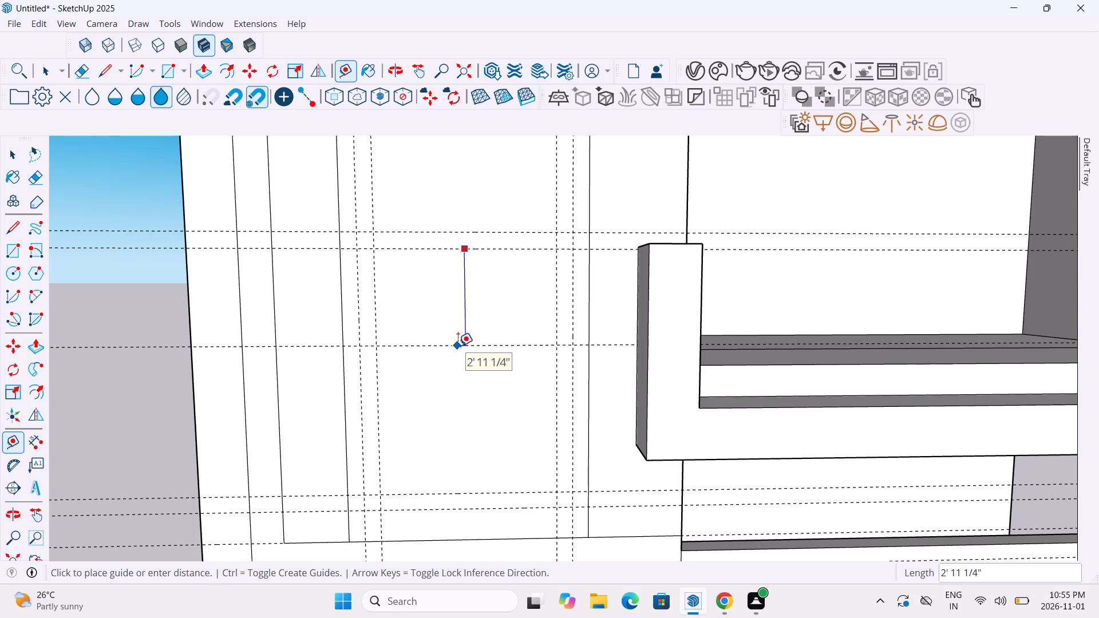
text(3')
key(Return)
Place a horizontal guide 3' above the upper guide of the pair near the bottom of the tall panel.
middle_drag(457, 459, 467, 422)
click(472, 477)
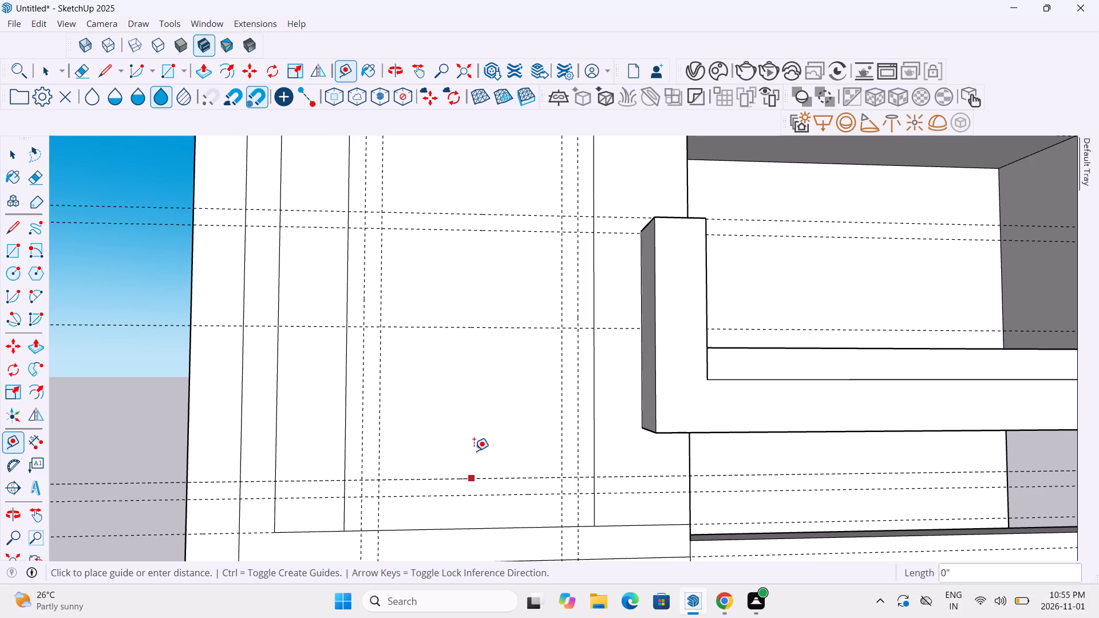
key(3)
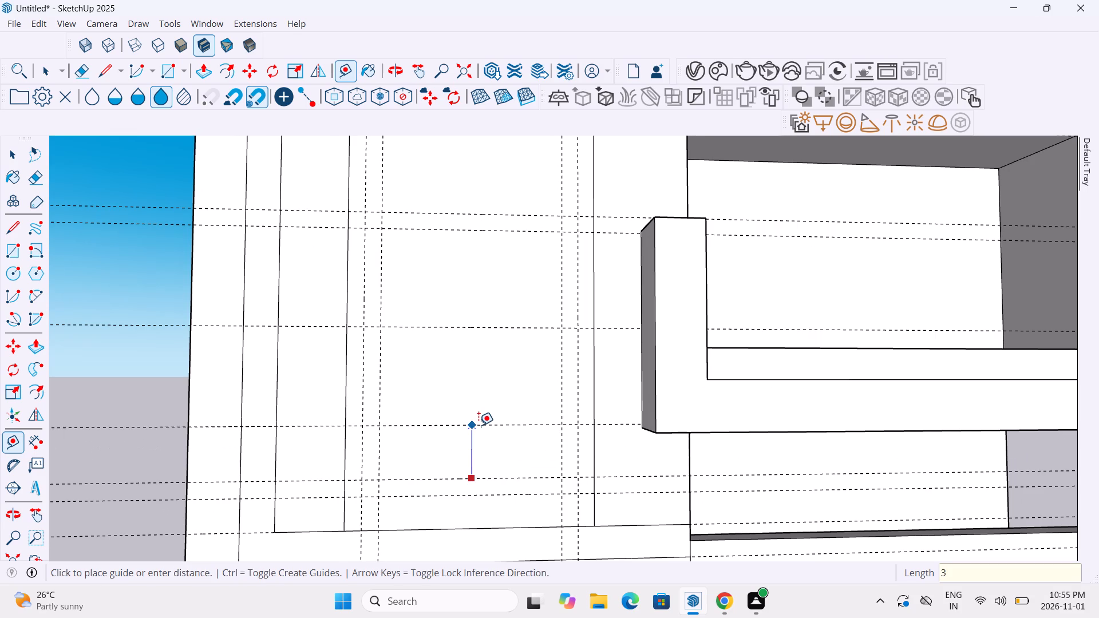
key(apostrophe)
key(Return)
scroll(479, 425, down, 2)
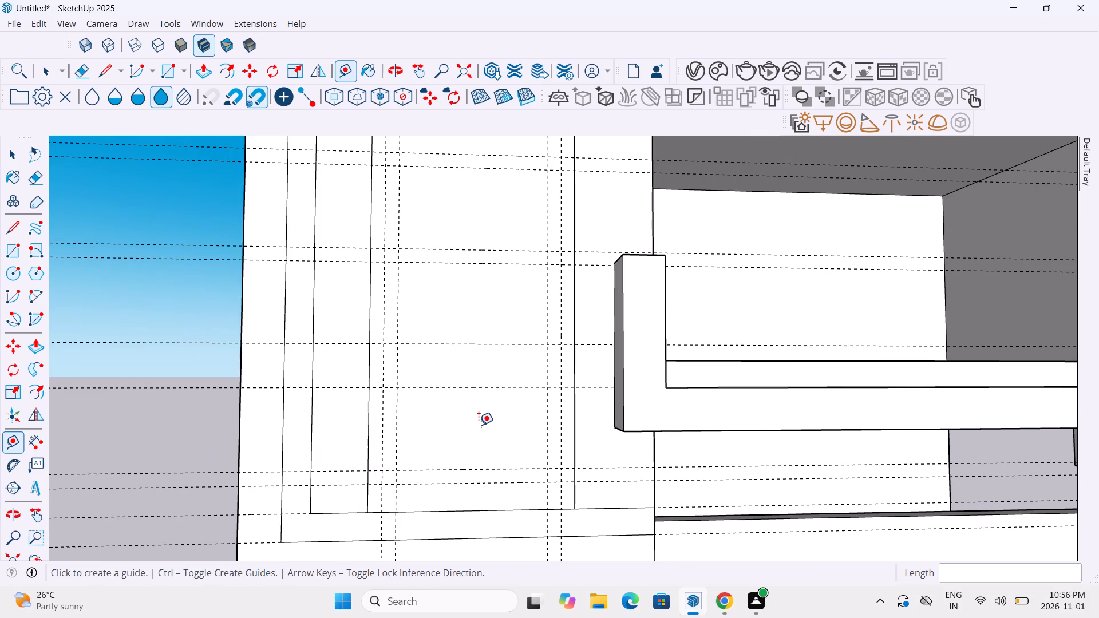
scroll(479, 425, up, 4)
scroll(472, 367, up, 1)
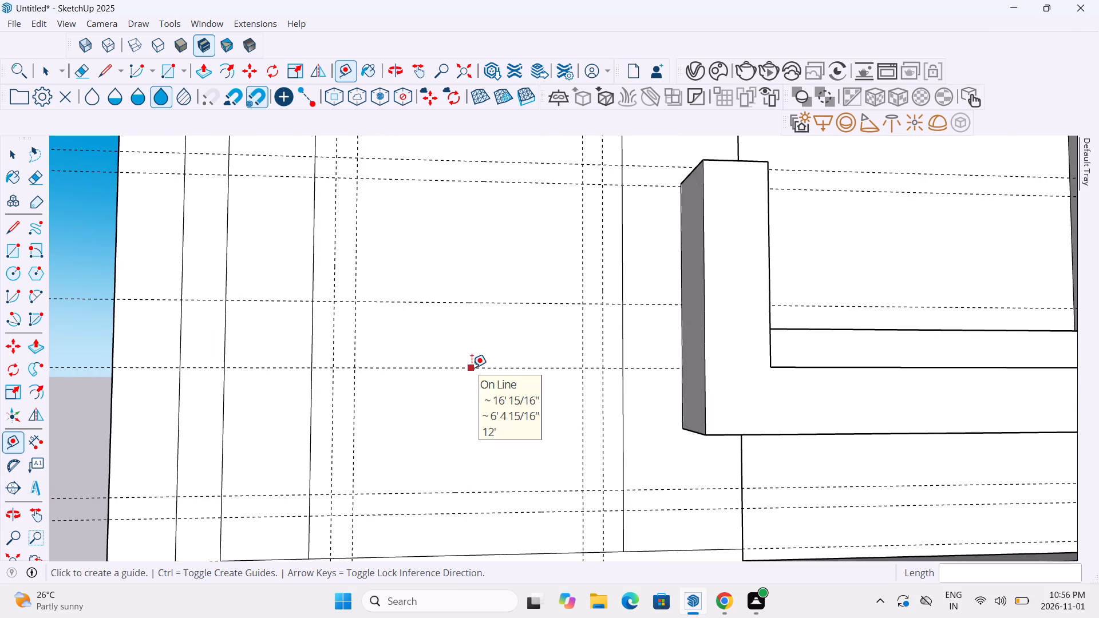
Place two horizontal guides between the 3' offset guides mid-panel: 1' above the lower one and 1' below the upper one.
scroll(472, 367, up, 3)
click(475, 365)
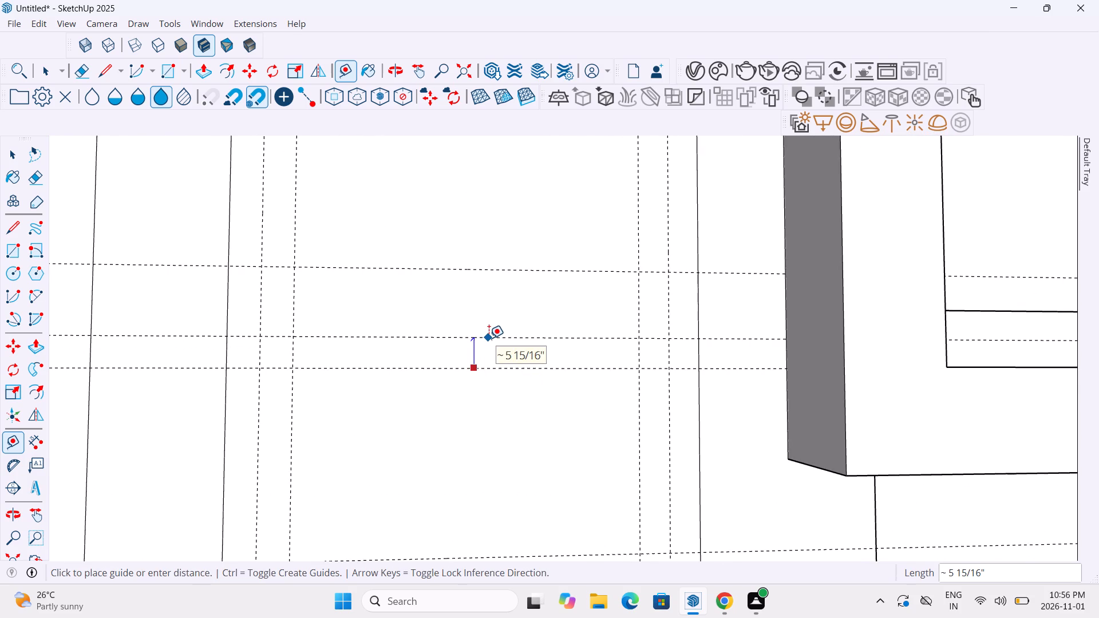
text(1')
key(Return)
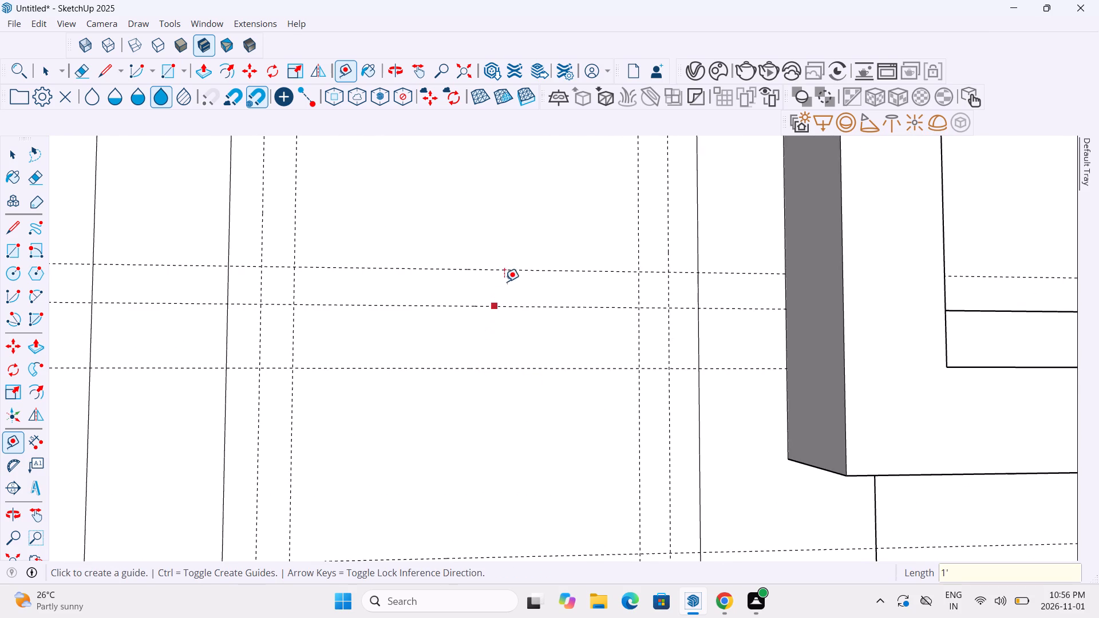
scroll(505, 277, down, 3)
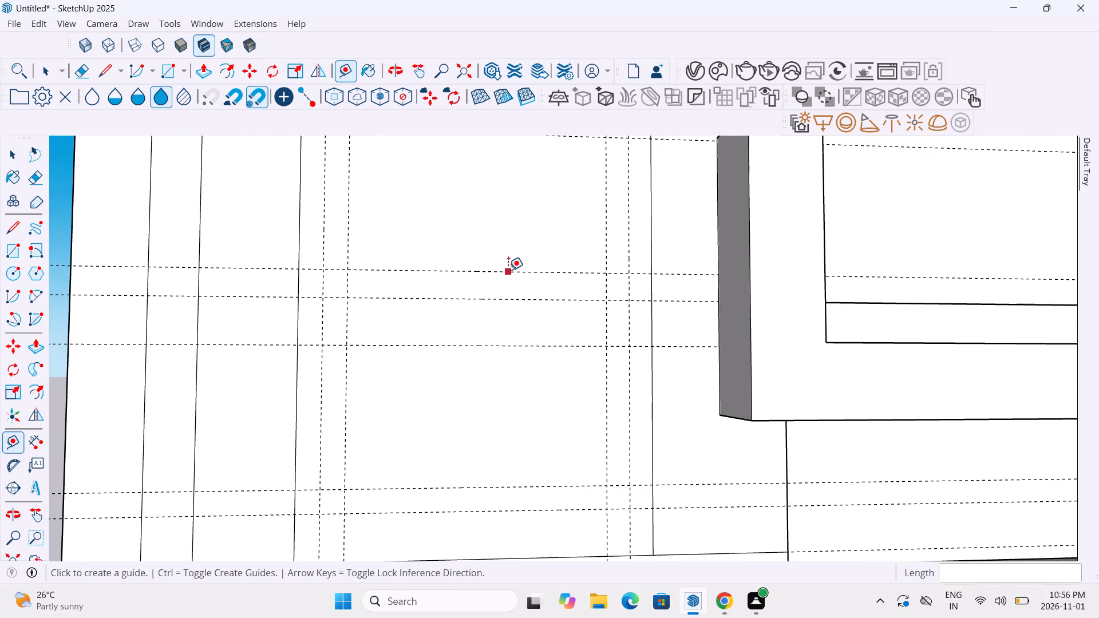
click(508, 270)
text(1')
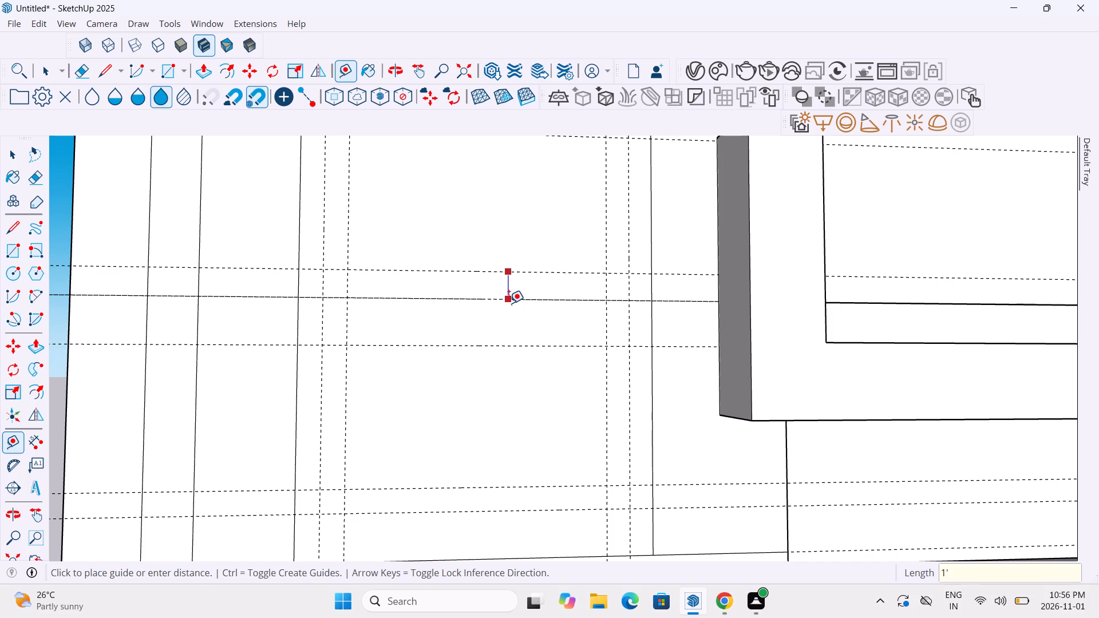
key(Return)
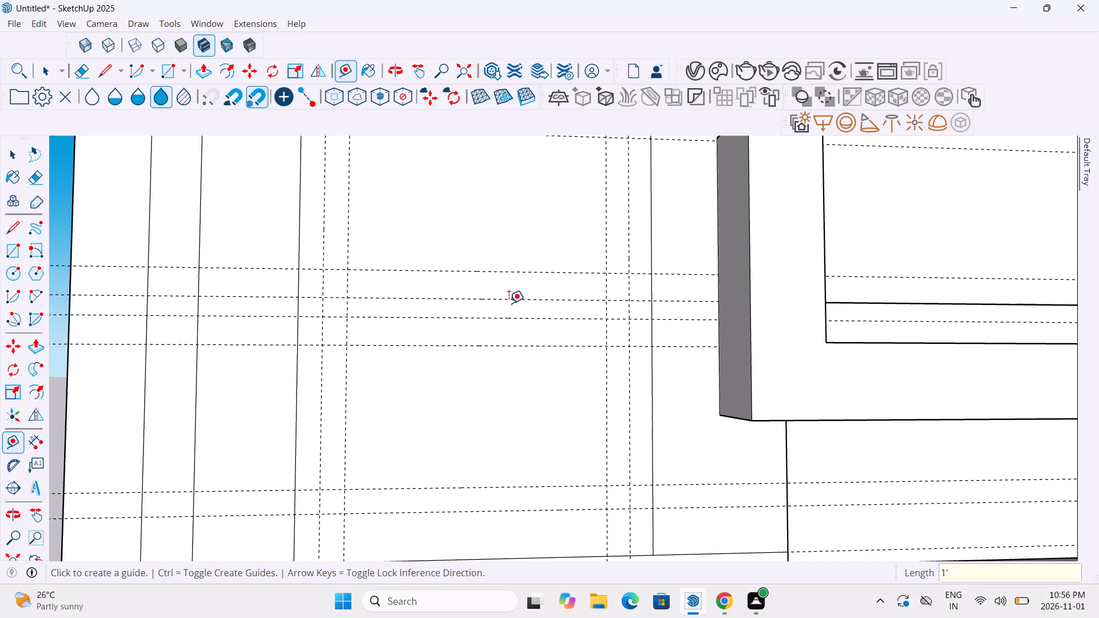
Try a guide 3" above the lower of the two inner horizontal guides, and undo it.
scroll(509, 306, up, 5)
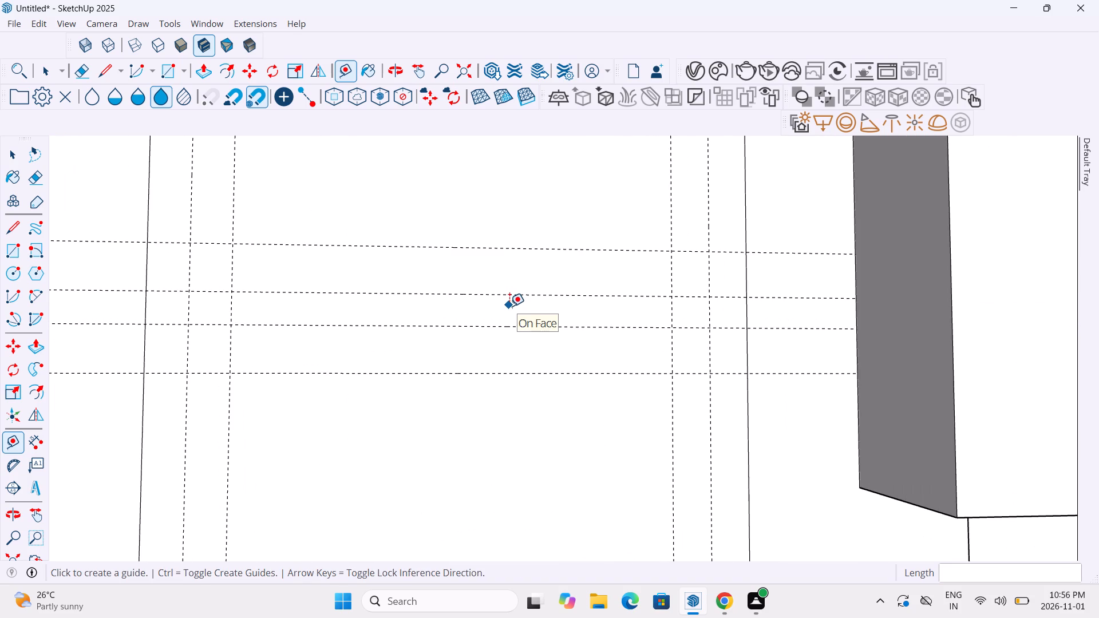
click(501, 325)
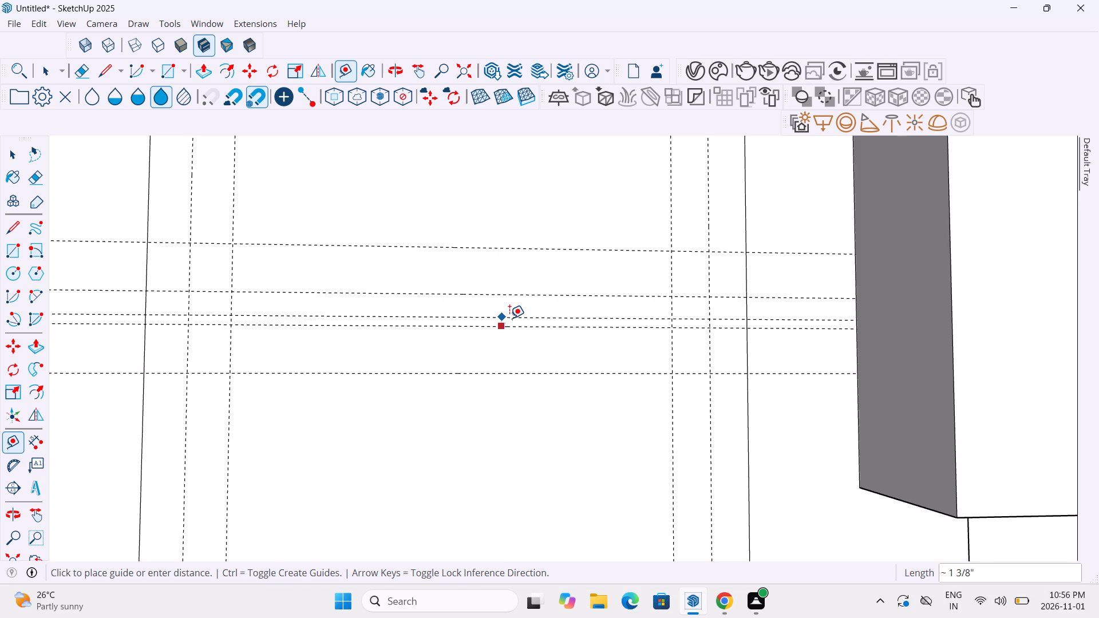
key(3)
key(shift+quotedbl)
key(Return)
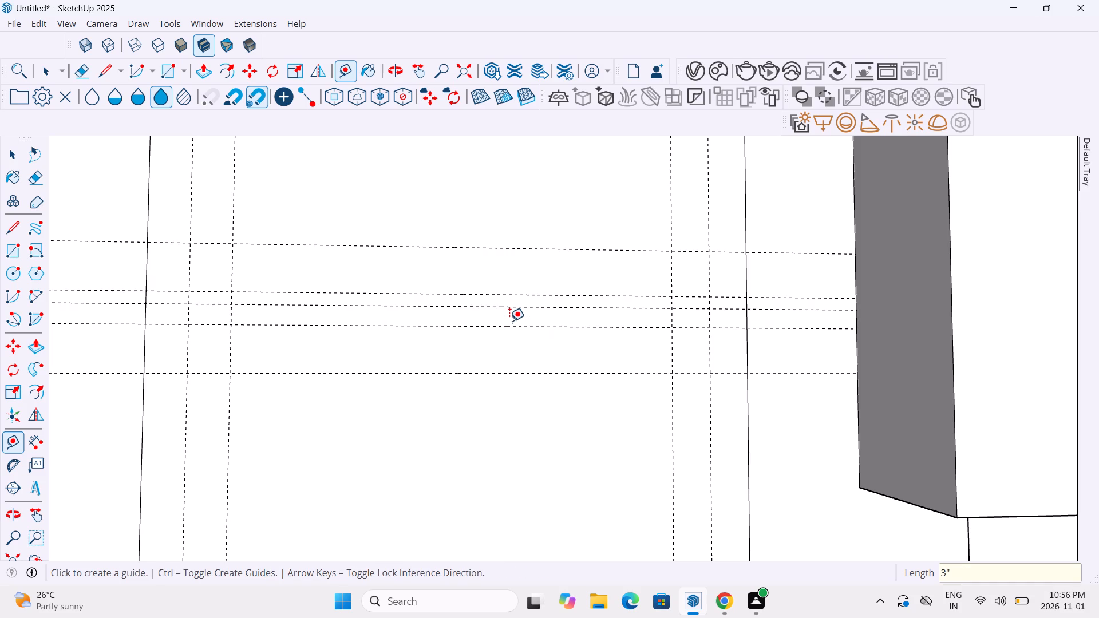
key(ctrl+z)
Place guides 1" inward from the two inner horizontal guides: 1" above the lower one and 1" below the upper one.
click(509, 323)
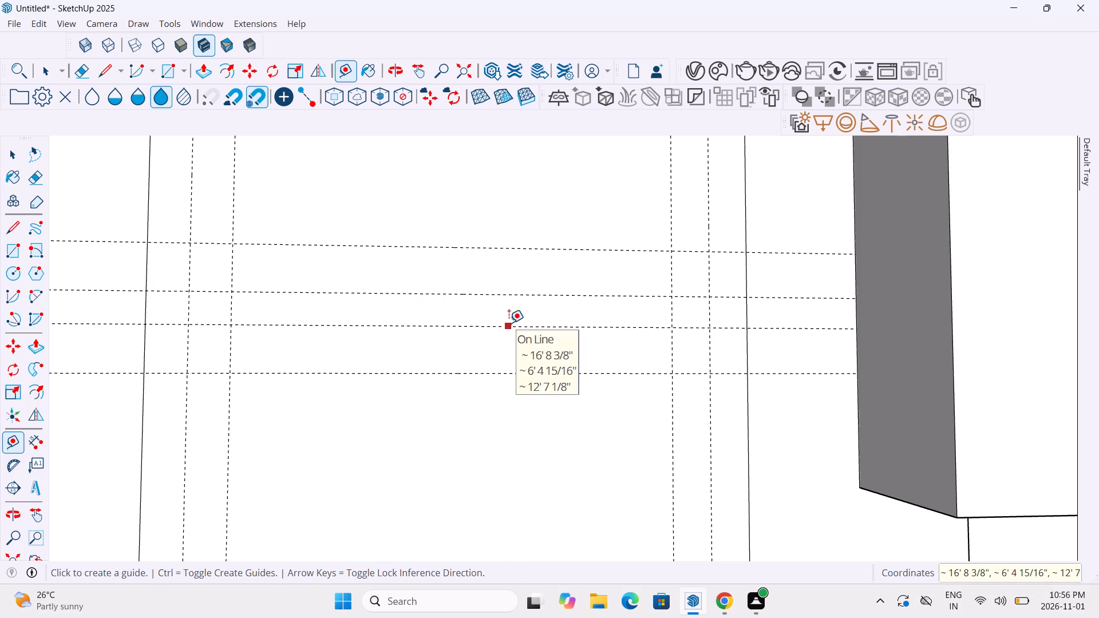
text(1")
key(Return)
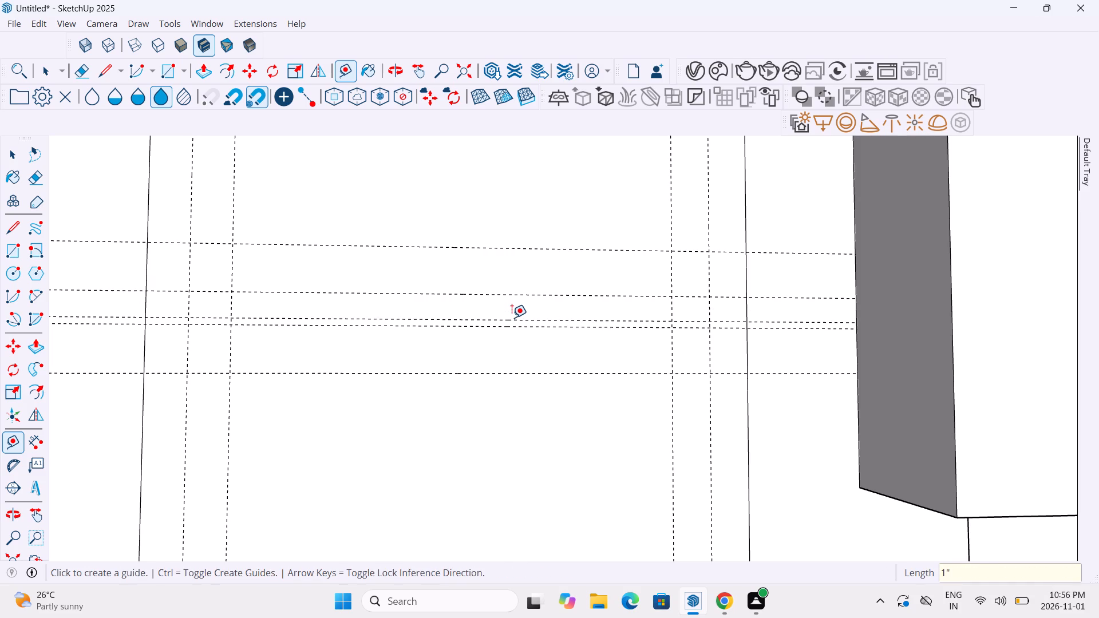
click(512, 291)
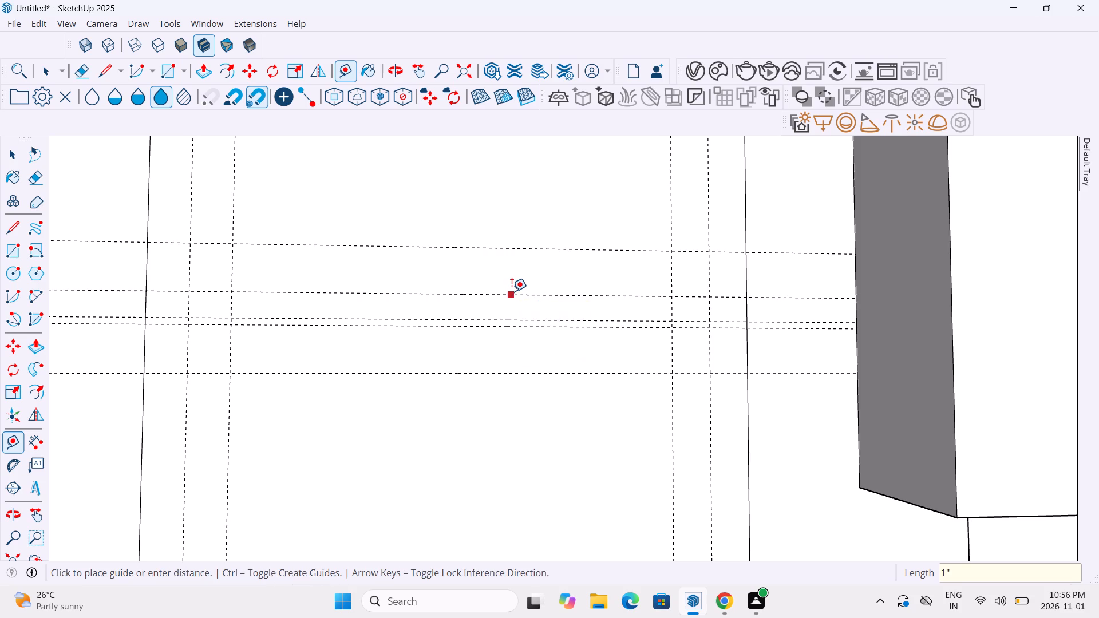
key(1)
key(shift+quotedbl)
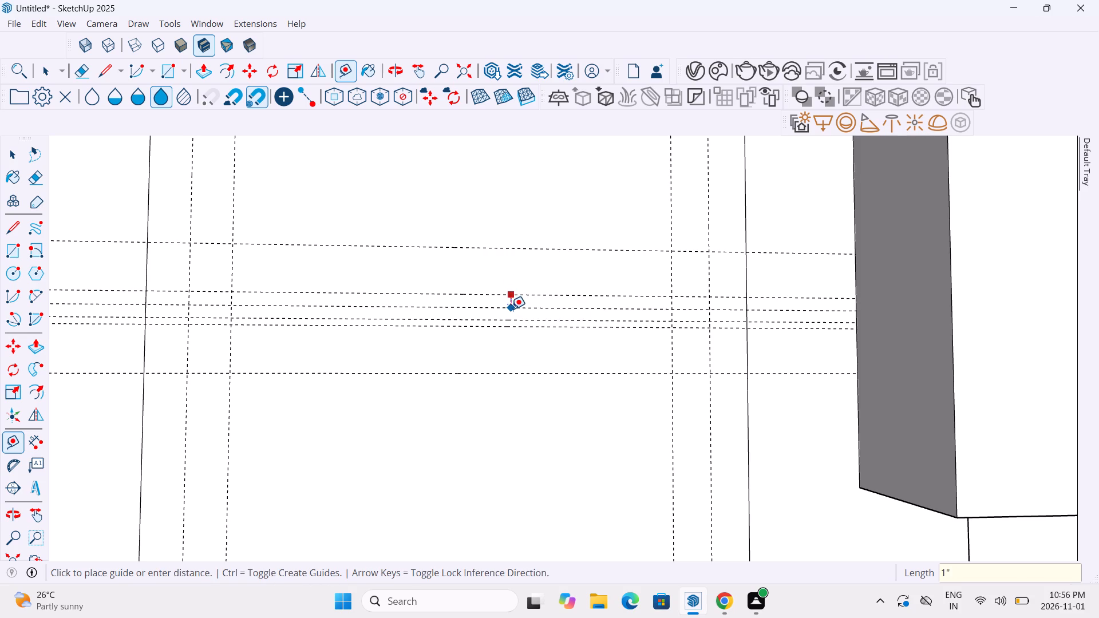
key(Return)
Erase the two upper horizontal guides of the mid-panel group, keeping the 1" offset guide beneath them.
scroll(511, 310, up, 5)
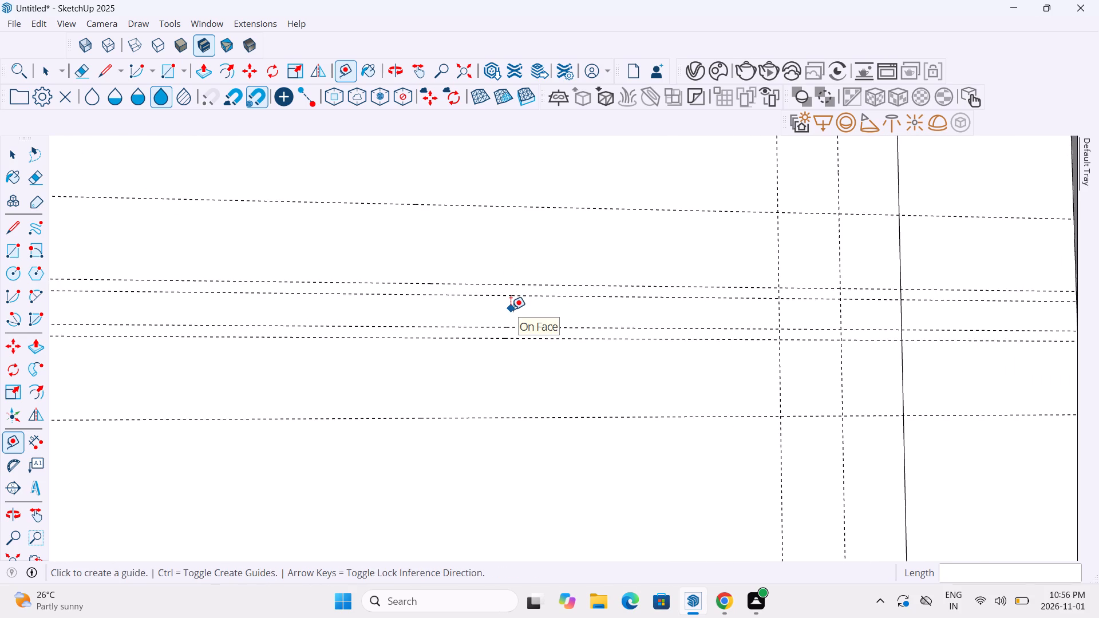
scroll(511, 310, down, 11)
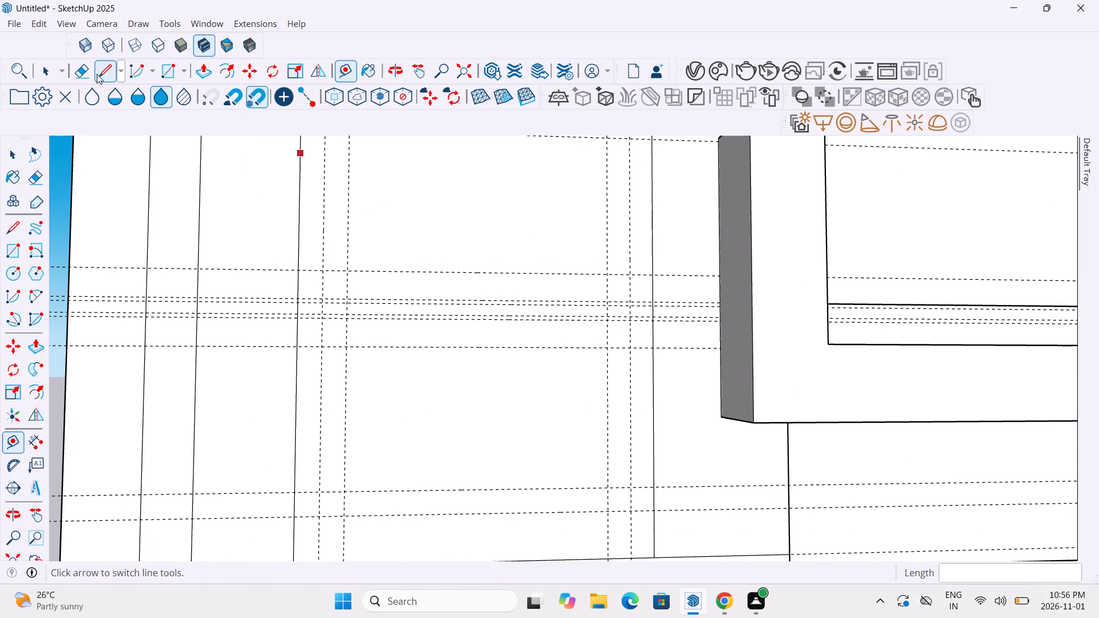
click(84, 76)
scroll(426, 308, up, 5)
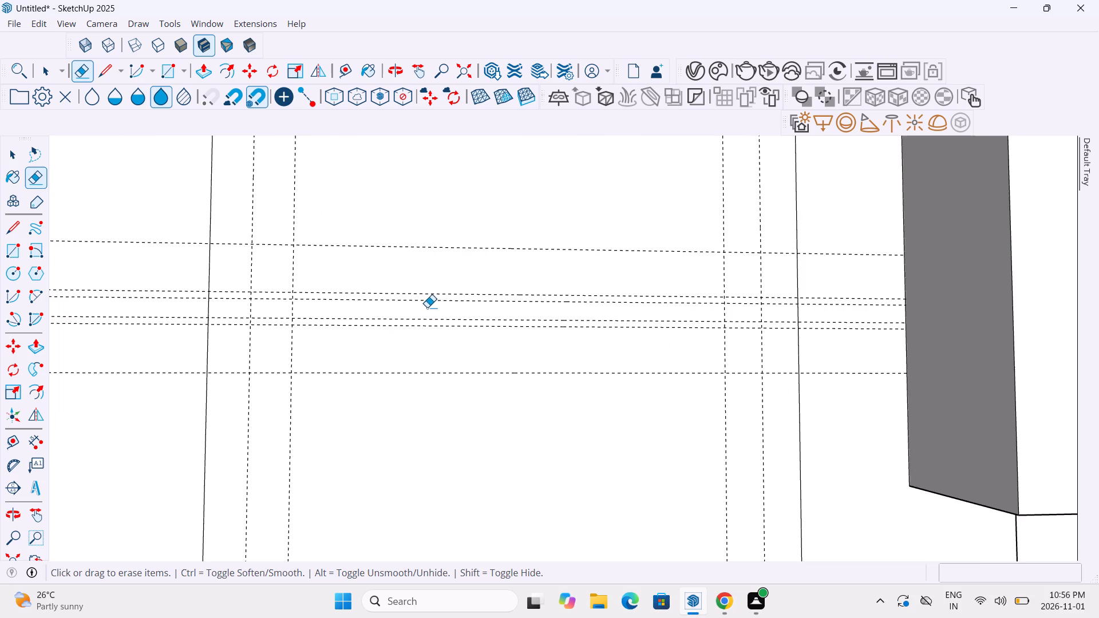
scroll(428, 306, up, 4)
scroll(428, 306, down, 11)
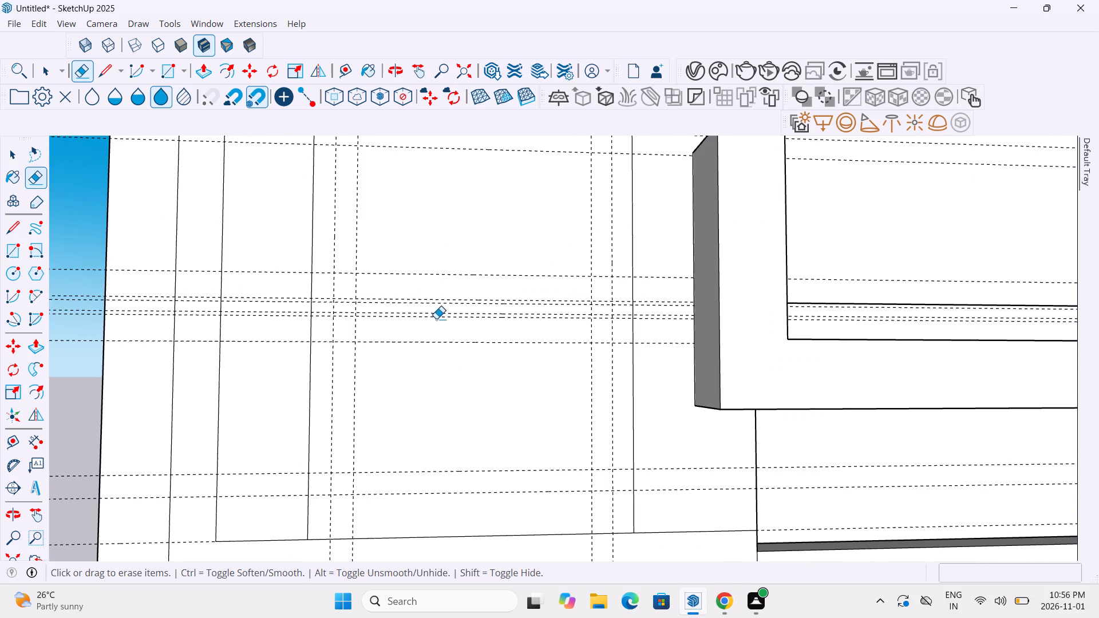
scroll(455, 359, down, 3)
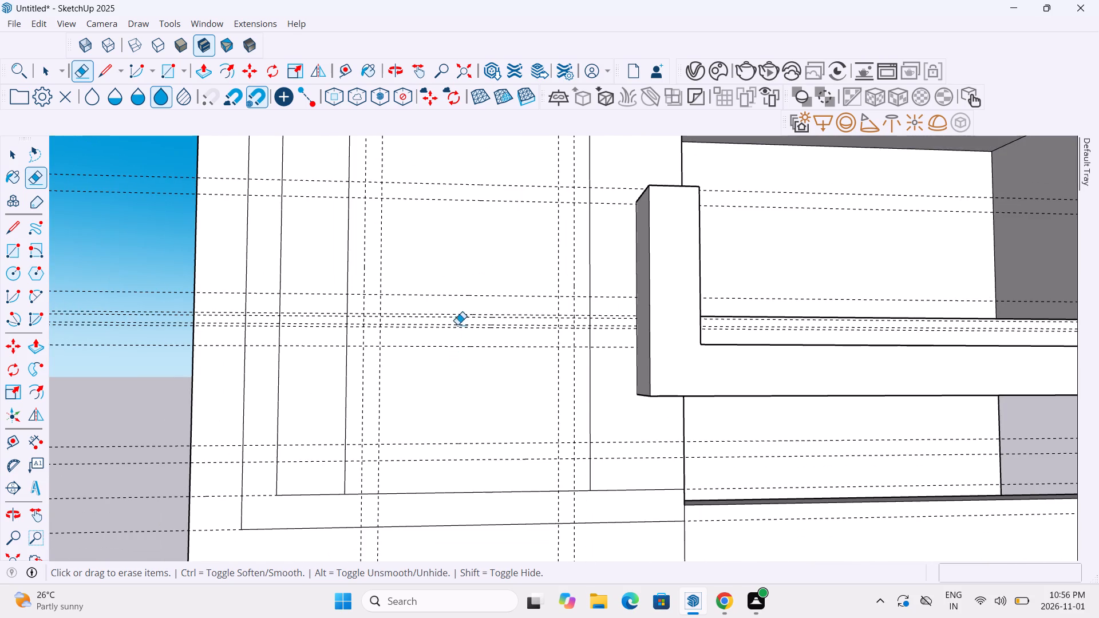
scroll(456, 316, up, 11)
drag(465, 237, 456, 289)
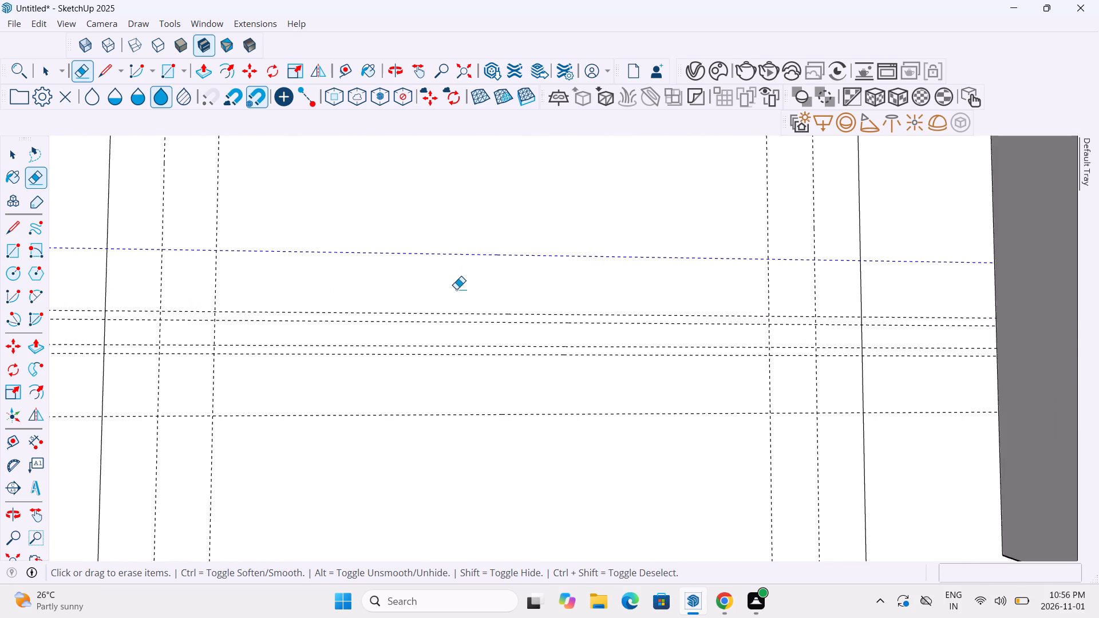
drag(456, 289, 456, 315)
scroll(456, 315, down, 11)
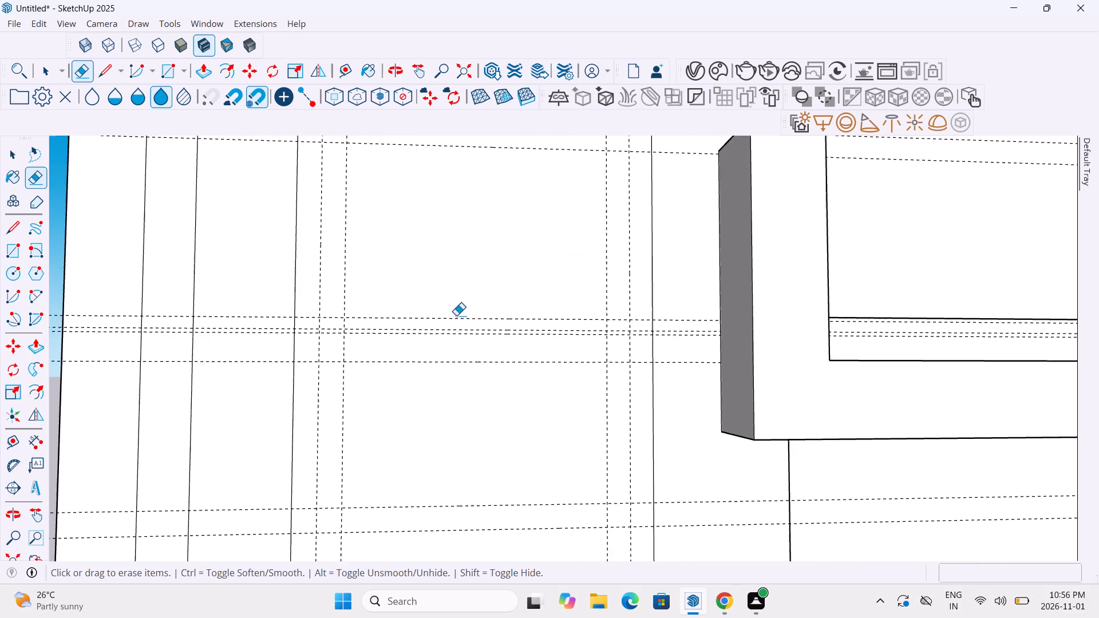
Erase the two lower horizontal guides of the mid-panel group, keeping only the two central 1" offset guides.
scroll(456, 315, down, 1)
scroll(461, 331, up, 12)
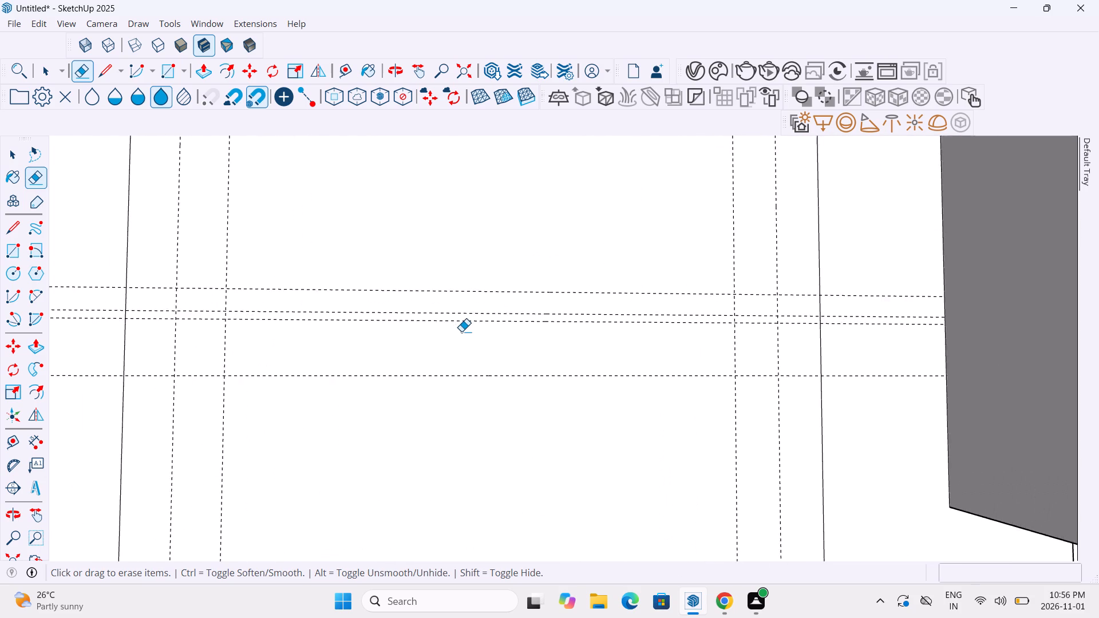
scroll(461, 331, up, 4)
drag(465, 304, 450, 423)
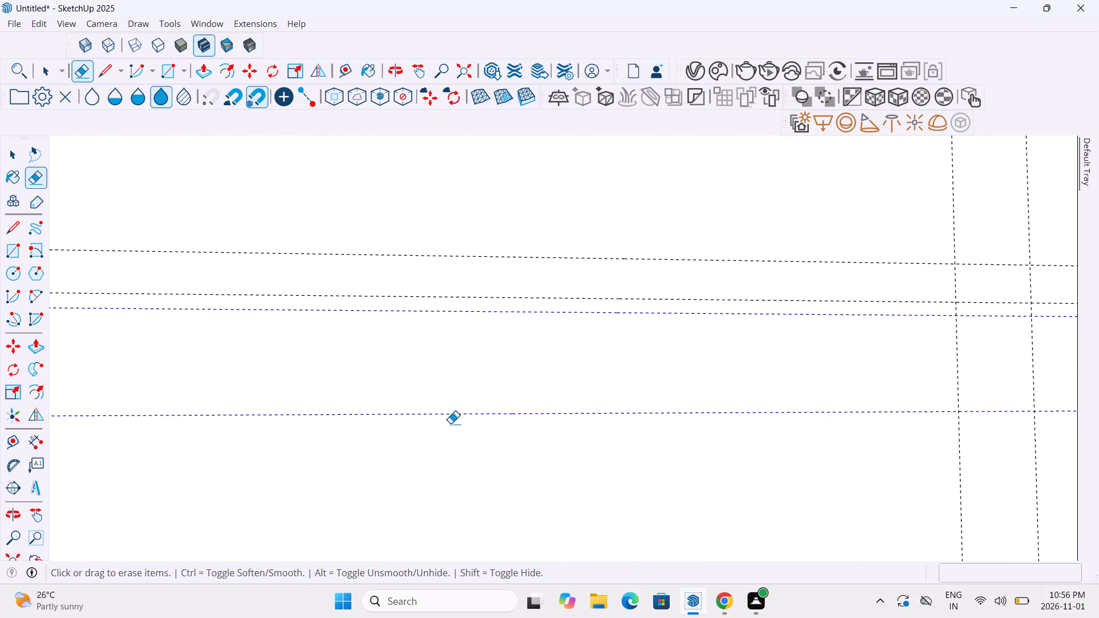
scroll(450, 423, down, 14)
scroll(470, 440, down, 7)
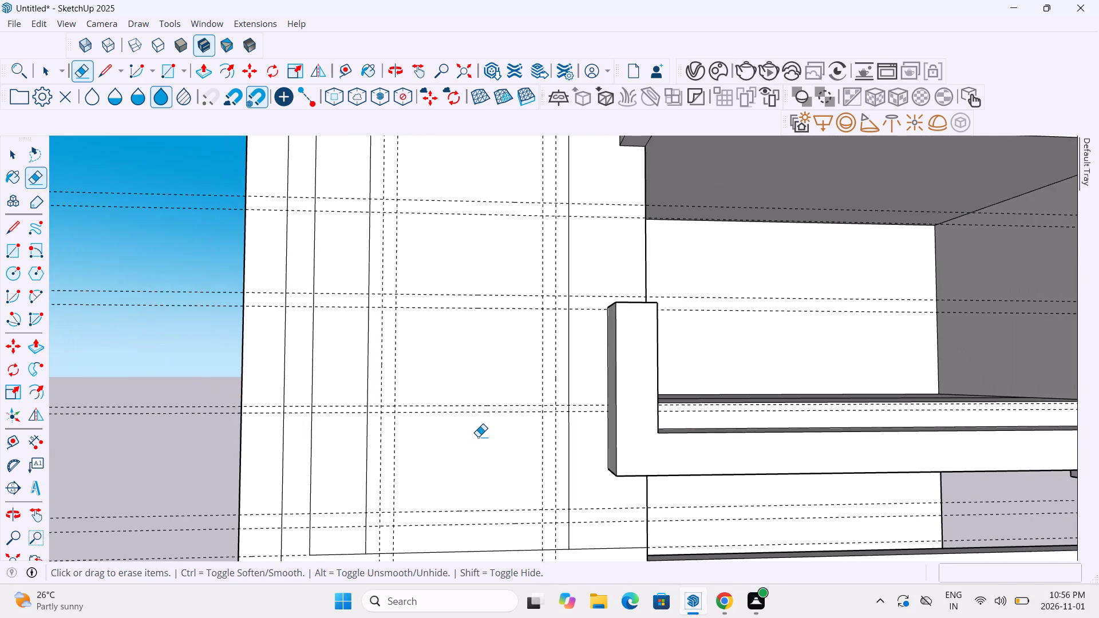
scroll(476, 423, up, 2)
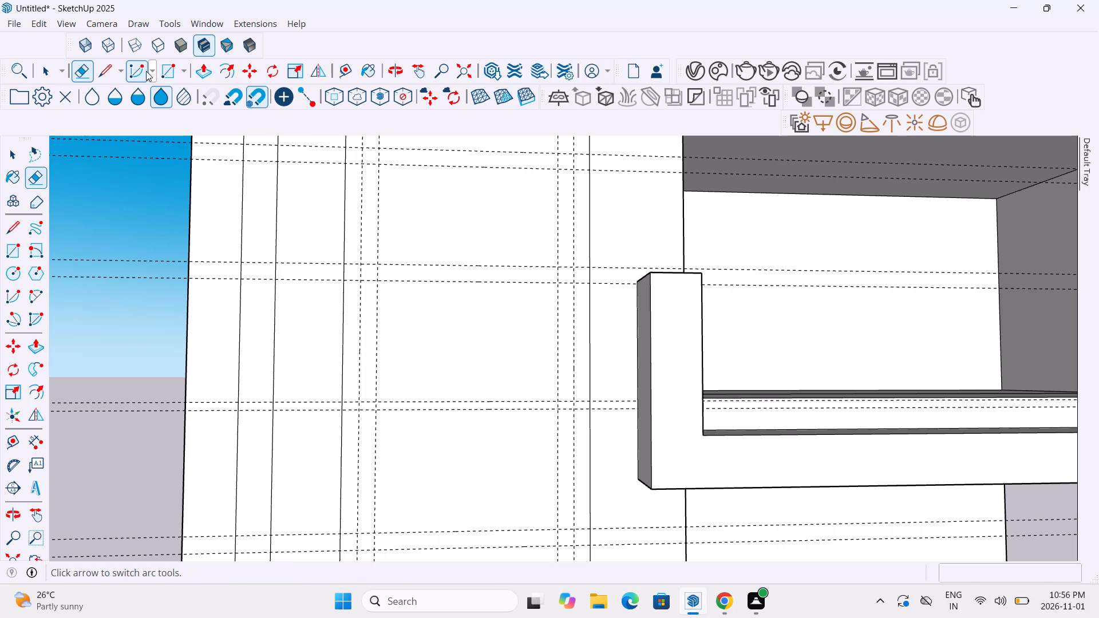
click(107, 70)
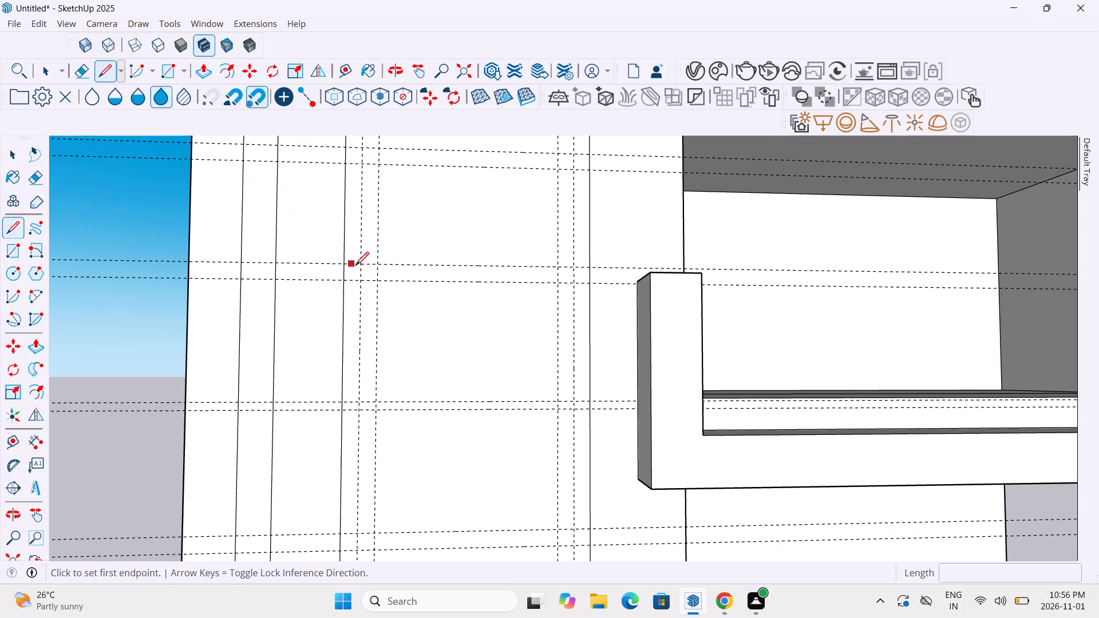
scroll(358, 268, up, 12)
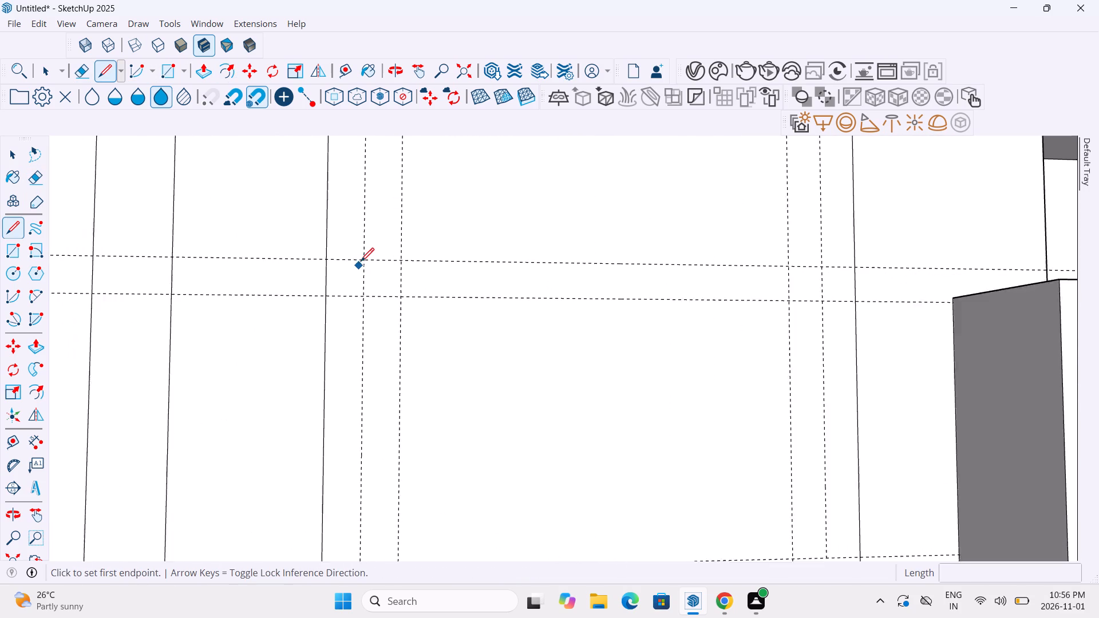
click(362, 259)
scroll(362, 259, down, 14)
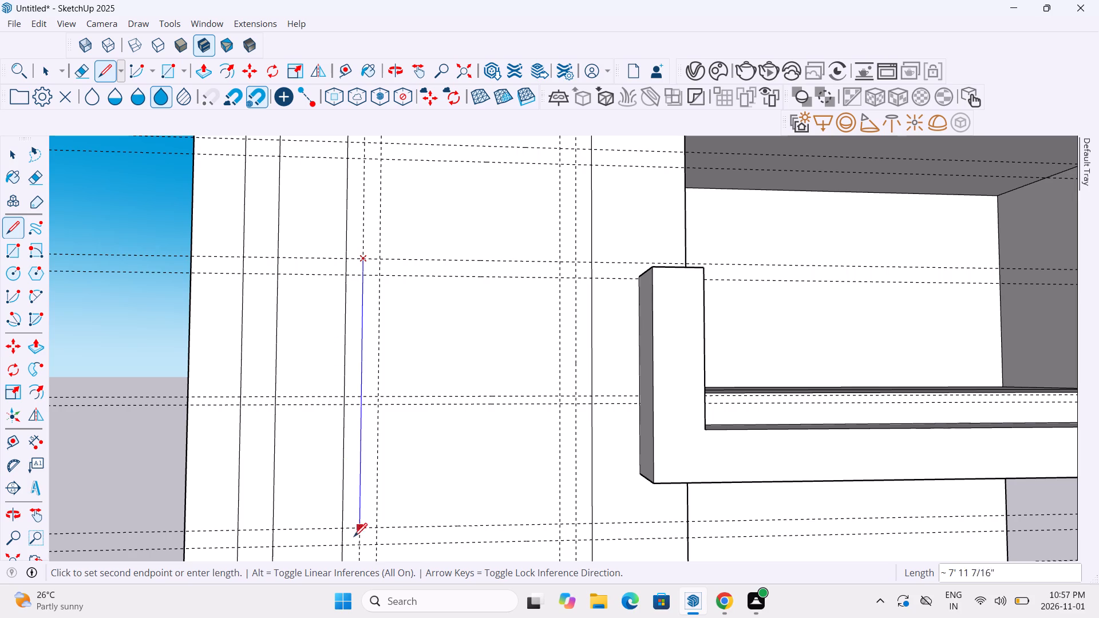
Draw nested window-frame rectangles on the guide intersections: outer about 6'6" by 8'9", inner about 5'6" by 7'7".
click(169, 74)
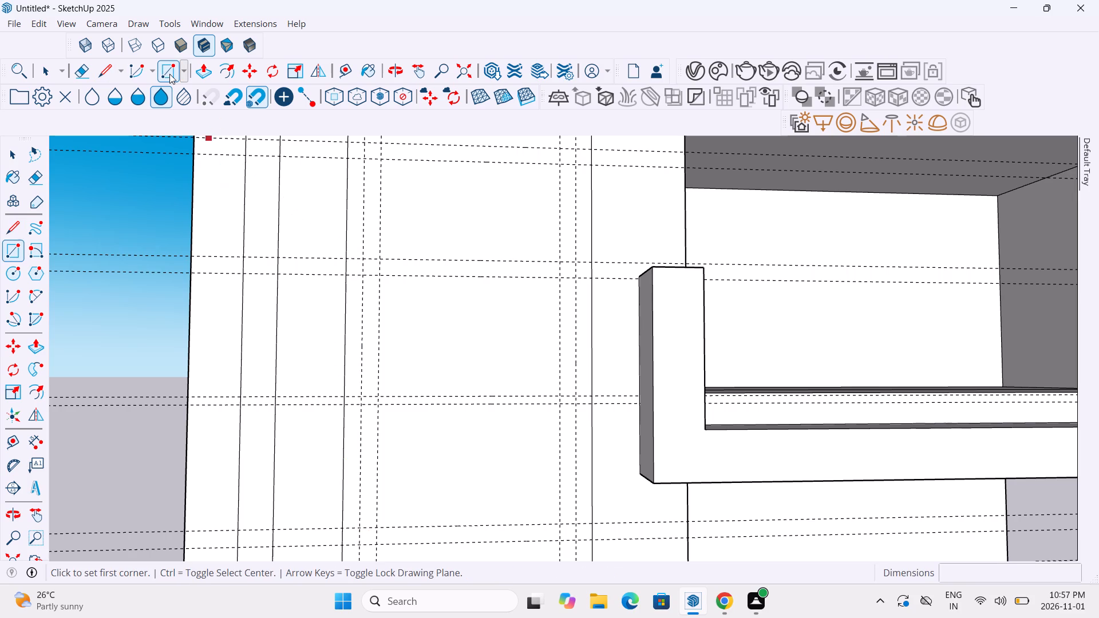
click(362, 263)
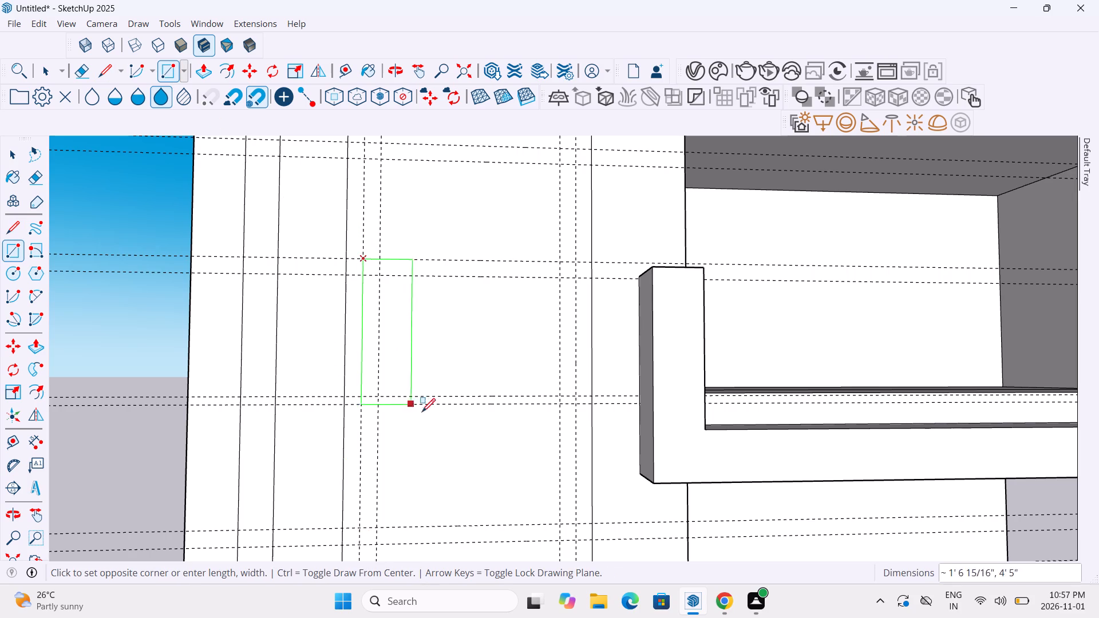
click(576, 544)
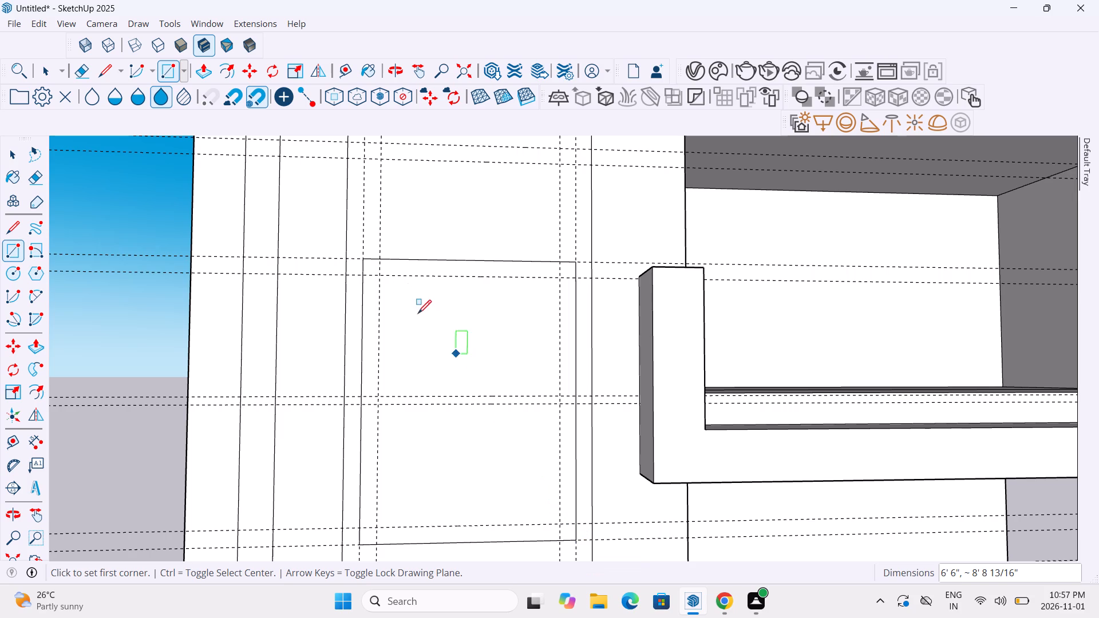
click(382, 278)
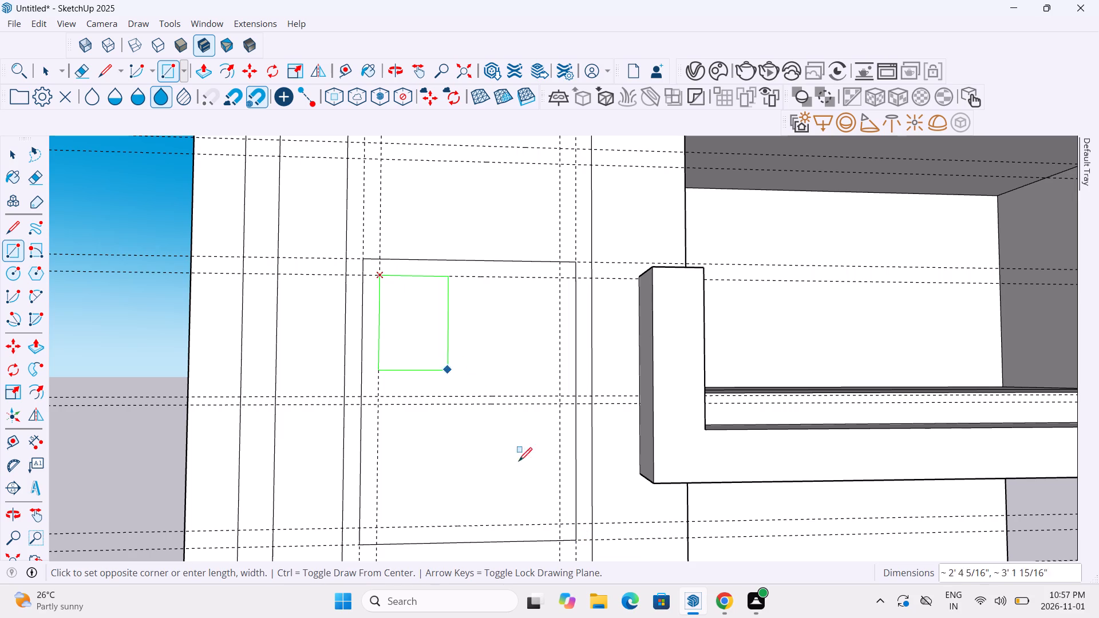
click(564, 525)
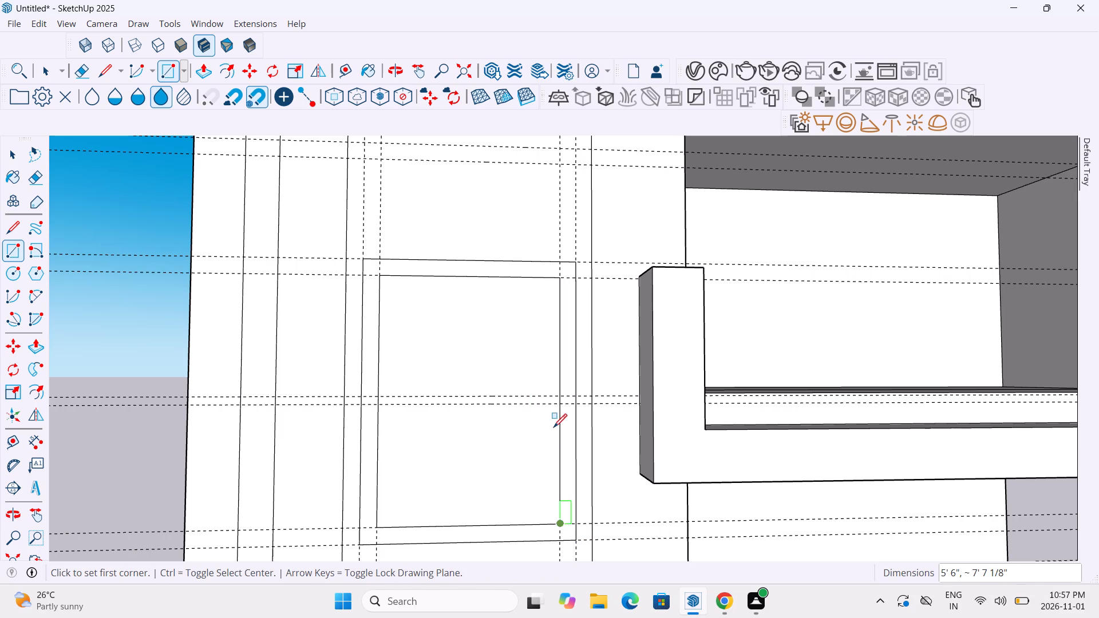
Draw a crossbar rectangle about 3" by 5'6" across the inner frame between the two central horizontal guides.
scroll(376, 390, up, 5)
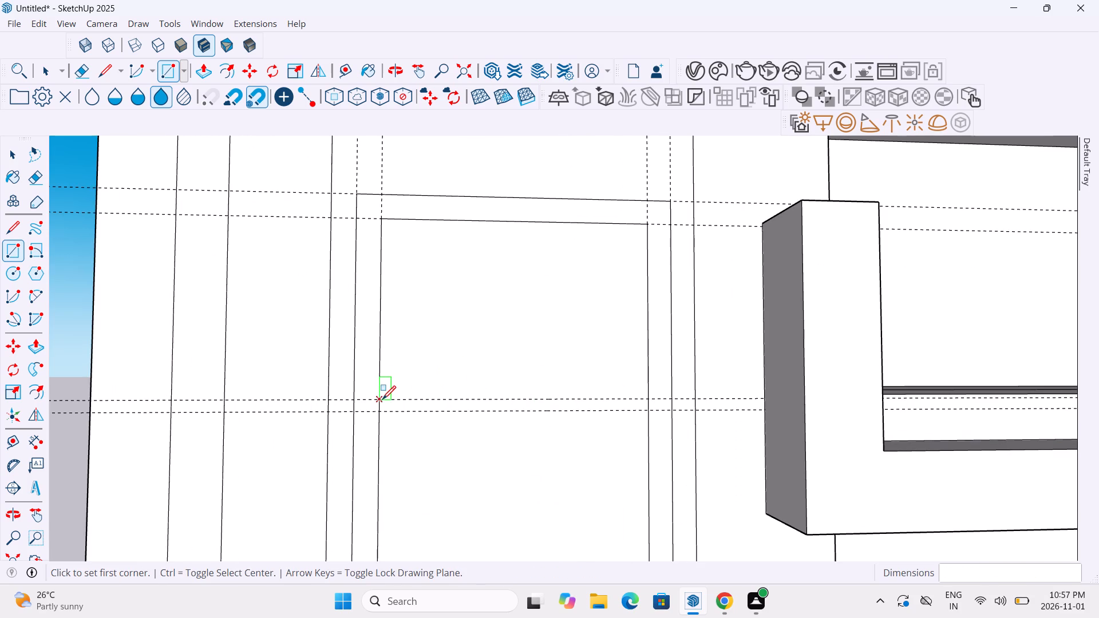
click(382, 399)
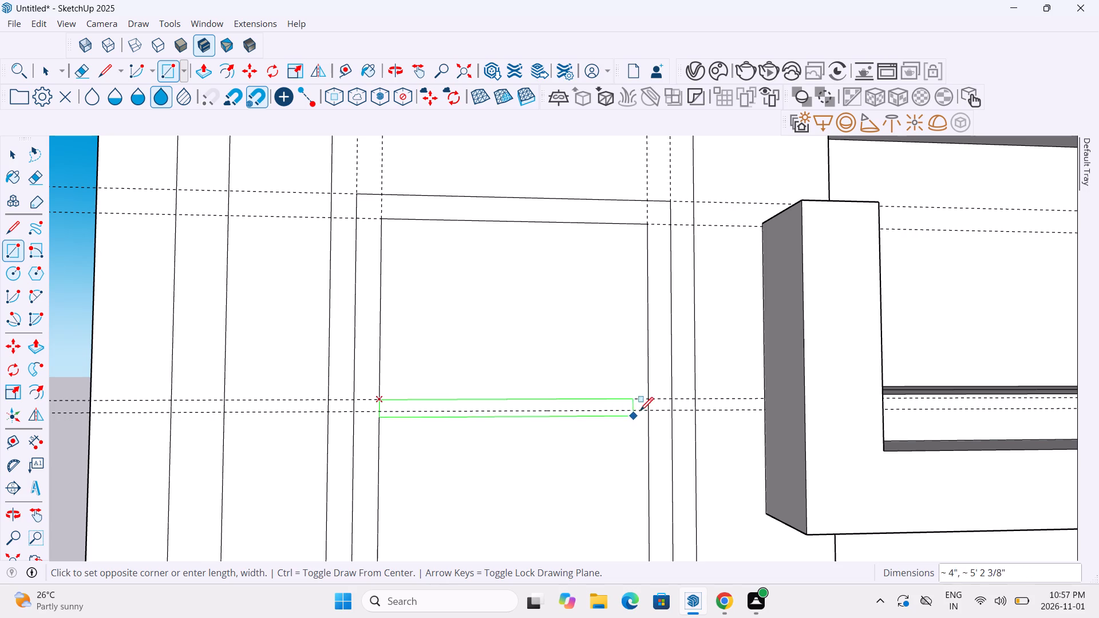
click(647, 410)
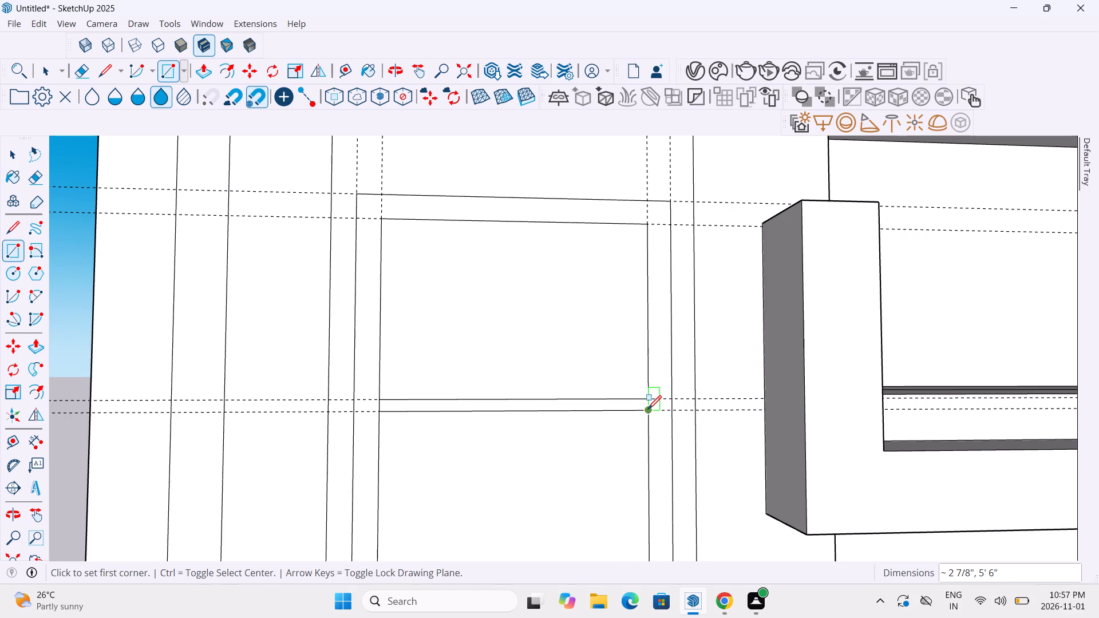
scroll(457, 275, up, 3)
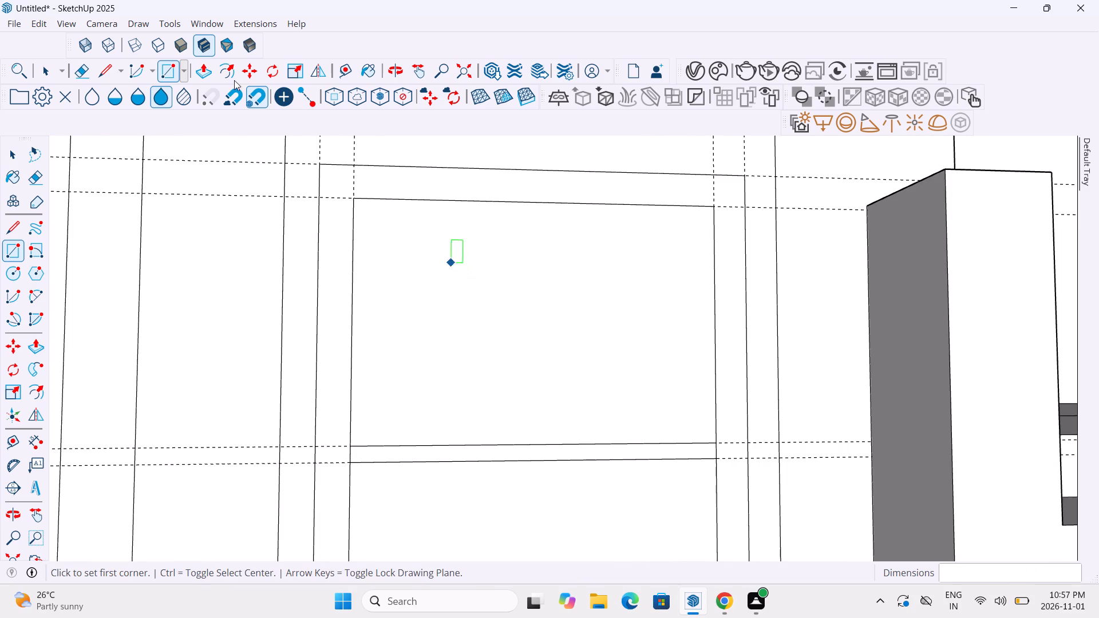
Extend the inner frame upward with lines: 3" up from its top corner, 5'6" across, and 3" back down.
click(101, 70)
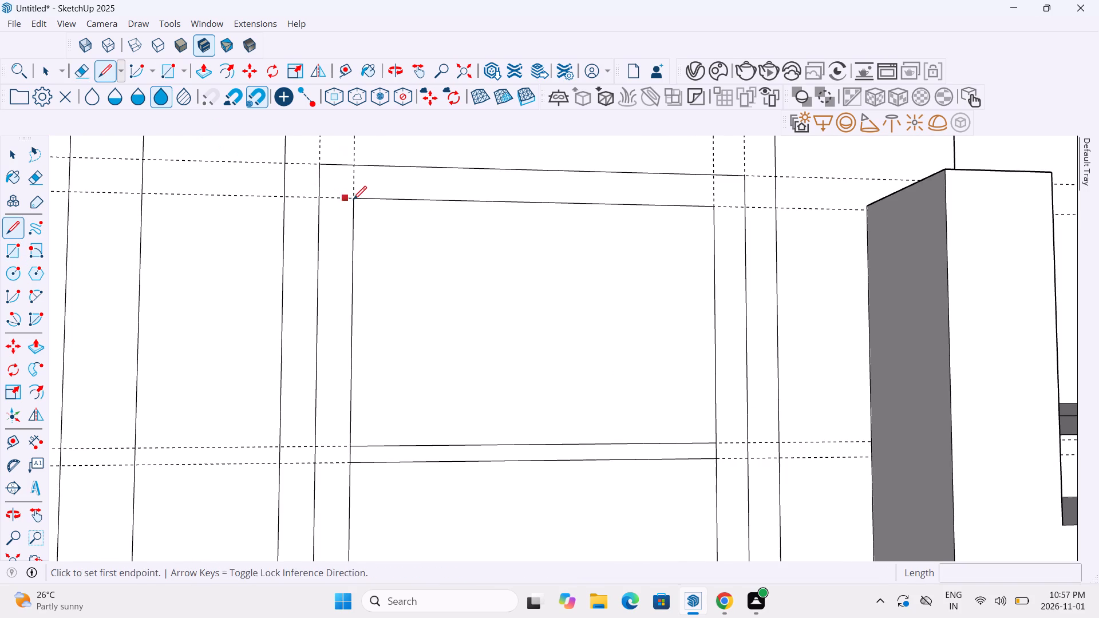
scroll(353, 201, up, 5)
click(353, 201)
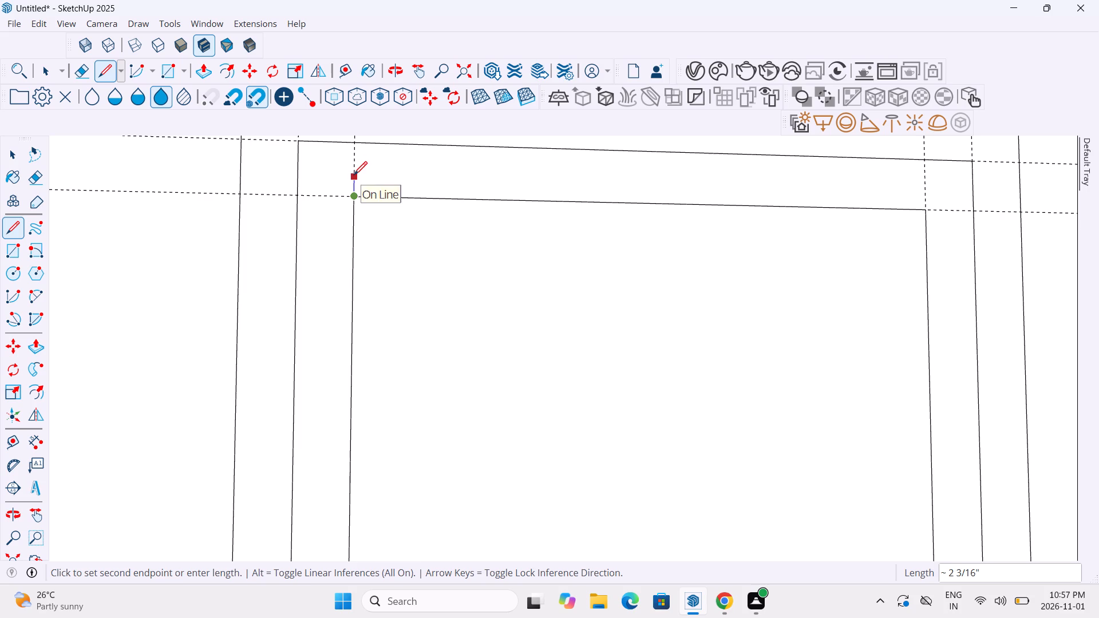
text(3")
key(Return)
click(354, 170)
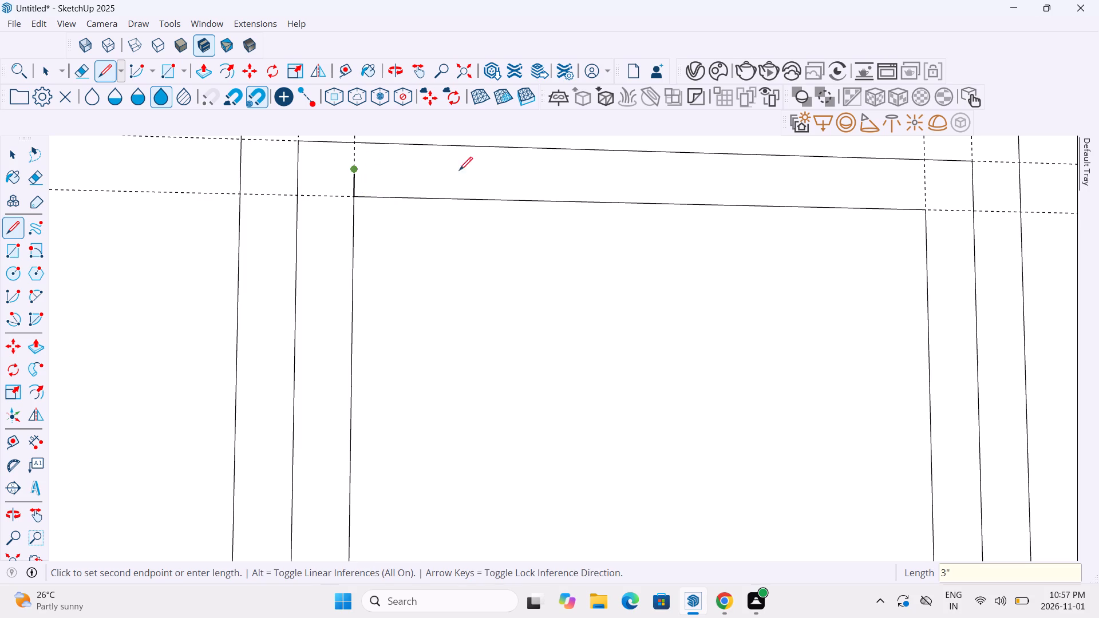
scroll(560, 175, down, 11)
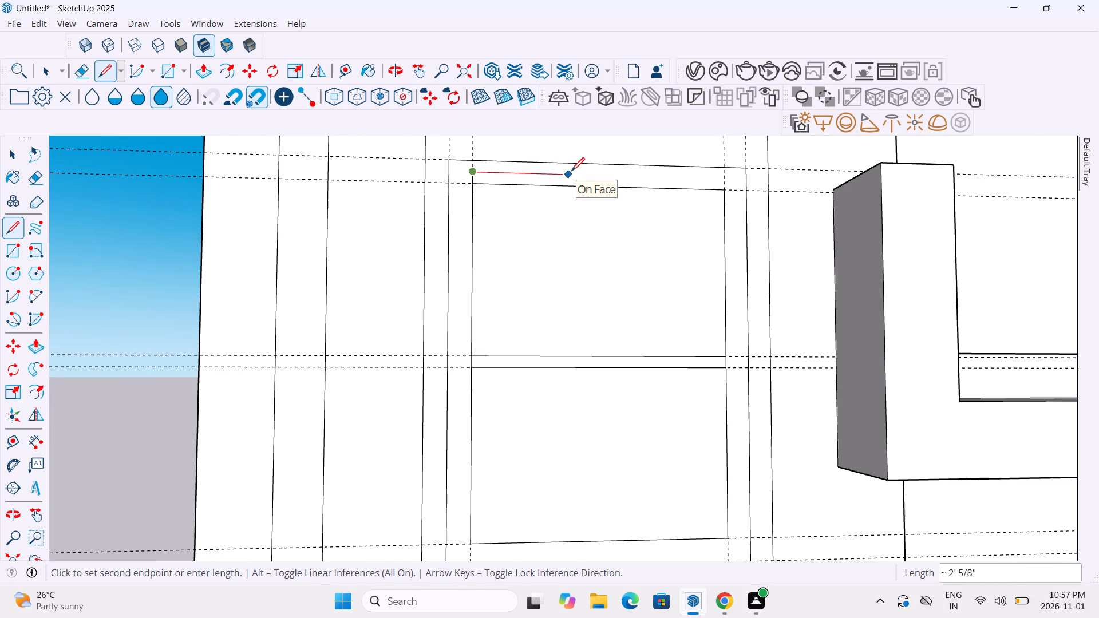
scroll(706, 184, up, 3)
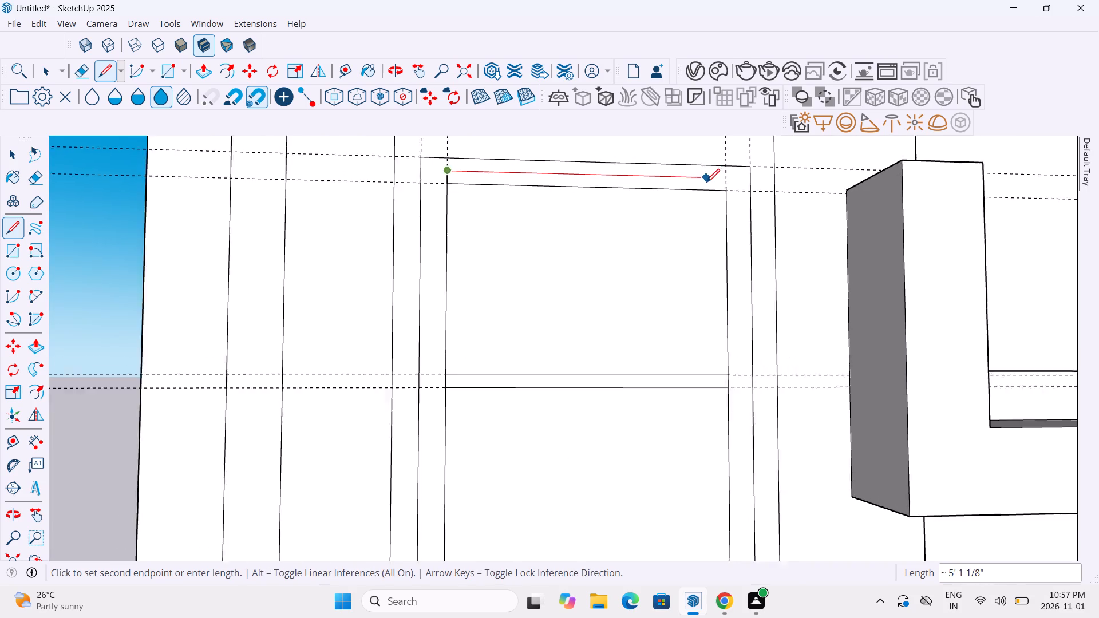
scroll(706, 184, up, 7)
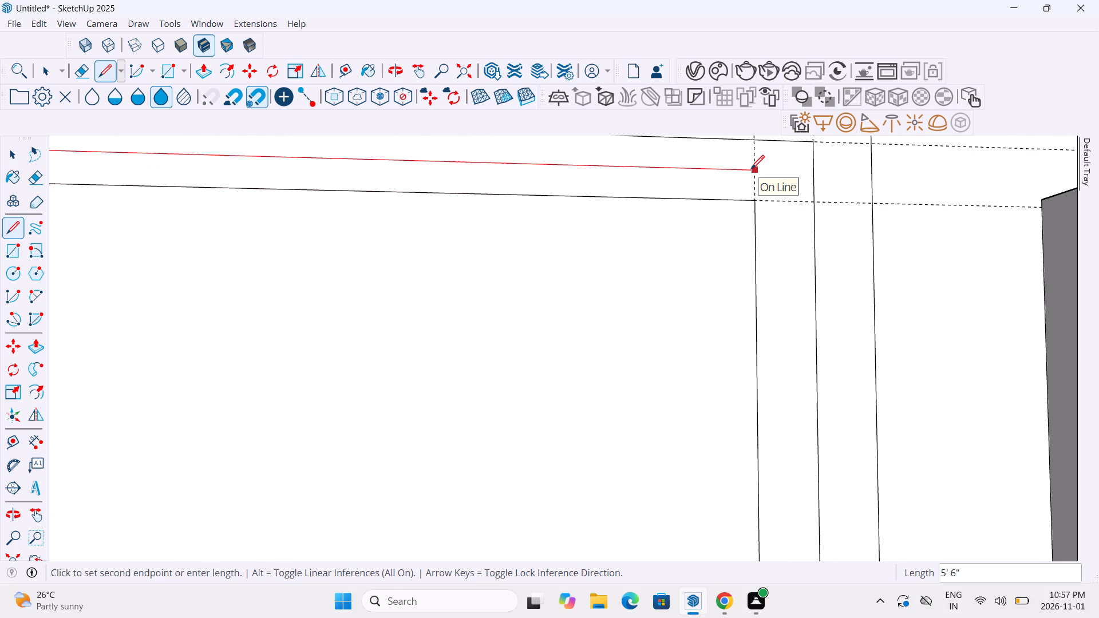
click(751, 170)
click(754, 201)
scroll(754, 201, down, 6)
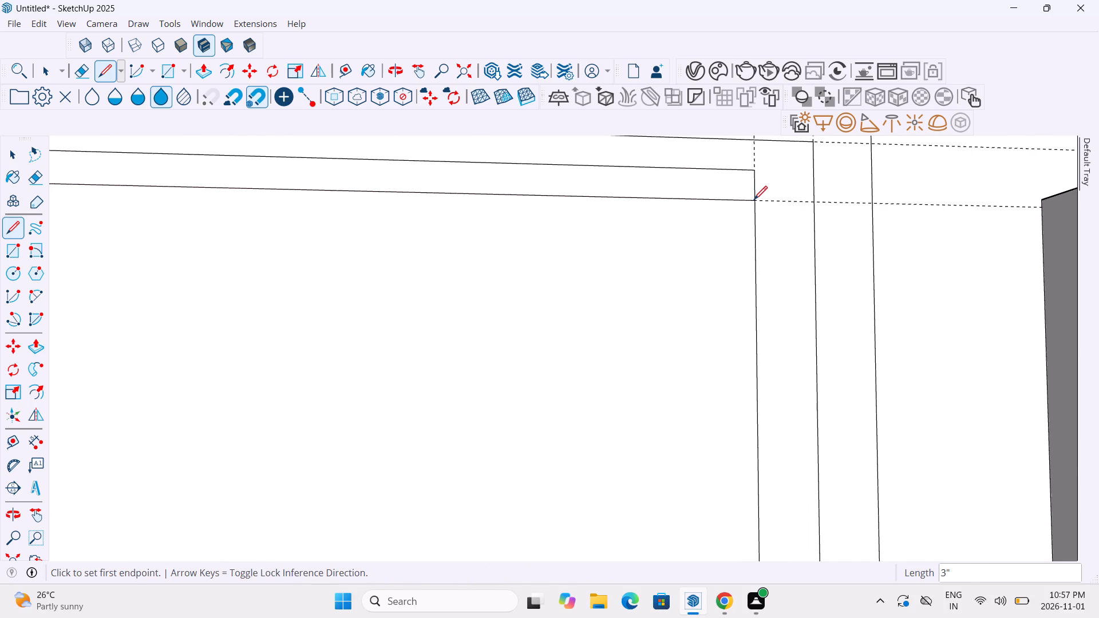
Erase the short vertical edges closing both ends of the crossbar and the two central horizontal guides.
scroll(754, 202, down, 11)
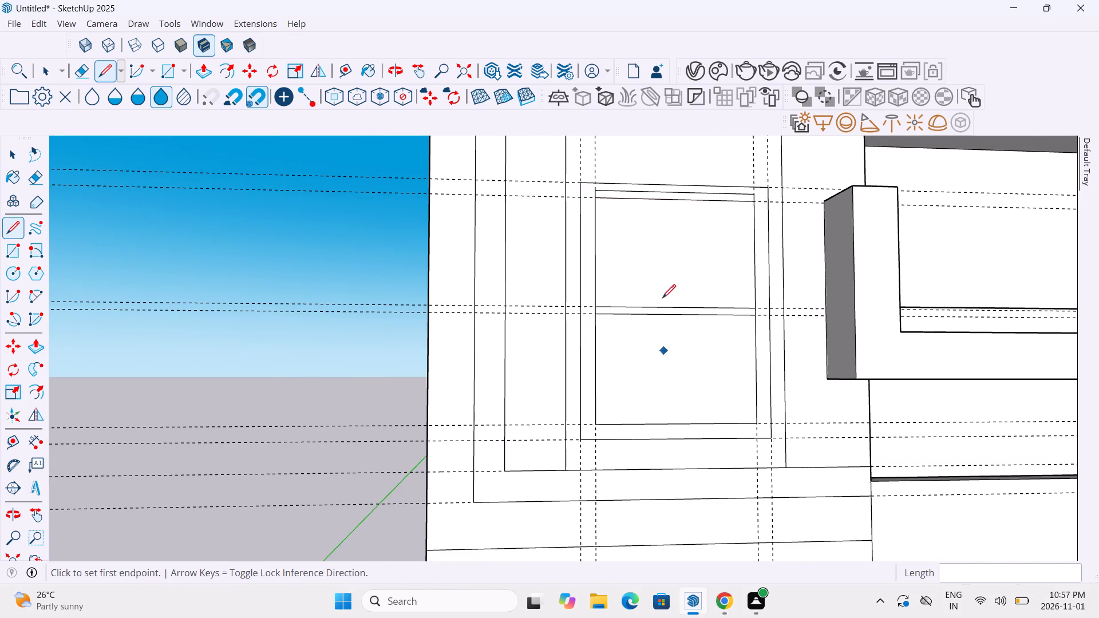
scroll(656, 284, up, 5)
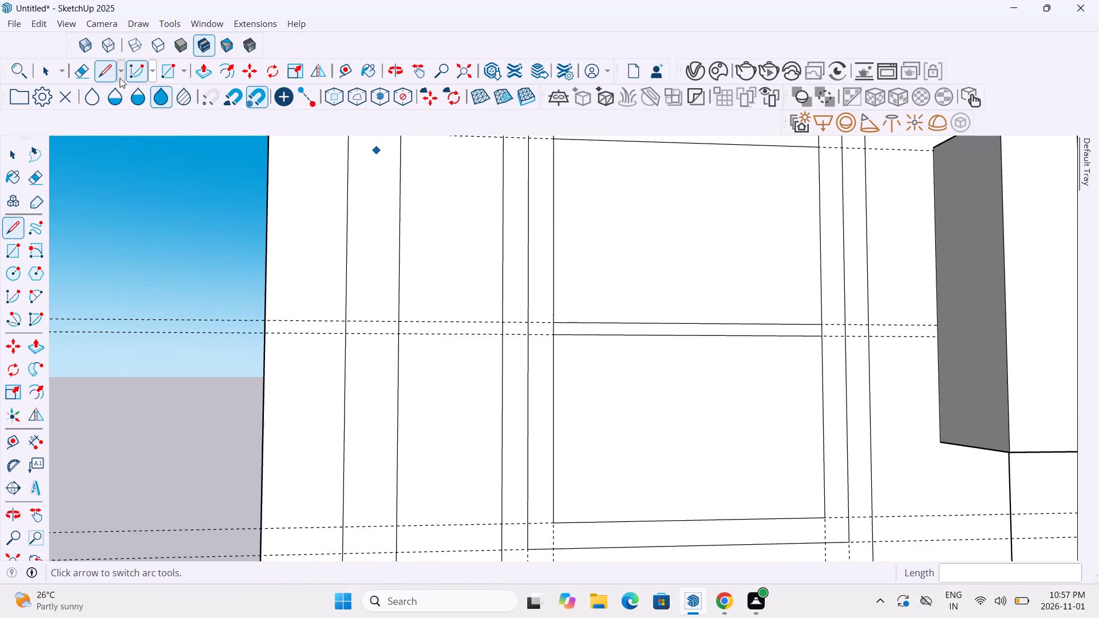
click(82, 77)
scroll(548, 326, up, 5)
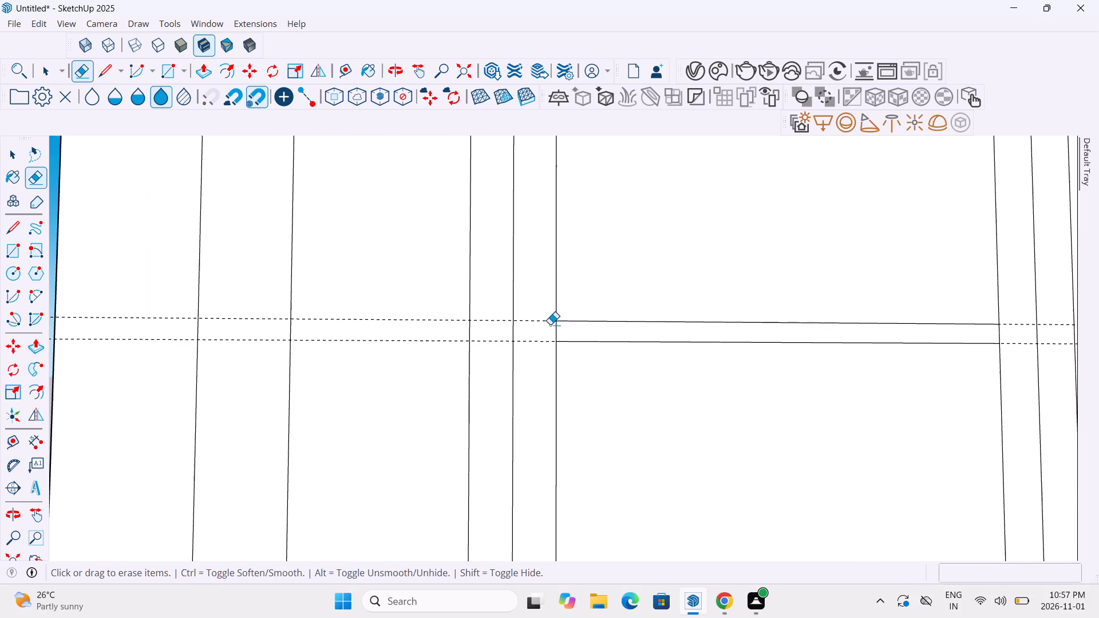
drag(539, 327, 554, 326)
drag(554, 326, 544, 332)
drag(544, 332, 558, 332)
scroll(558, 332, down, 6)
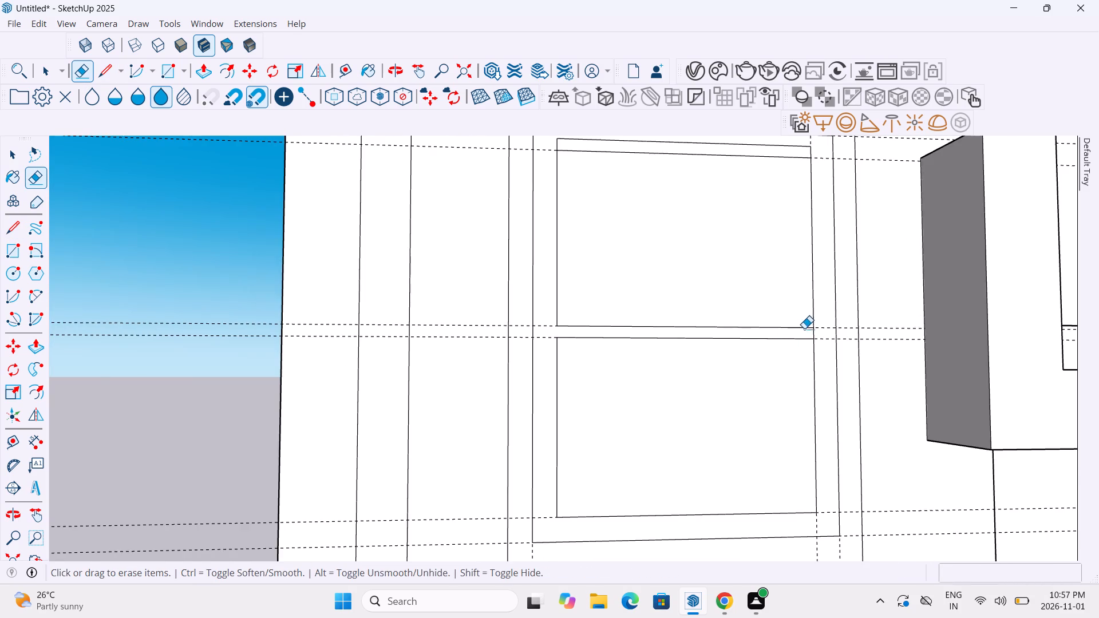
scroll(805, 326, up, 10)
drag(813, 346, 835, 336)
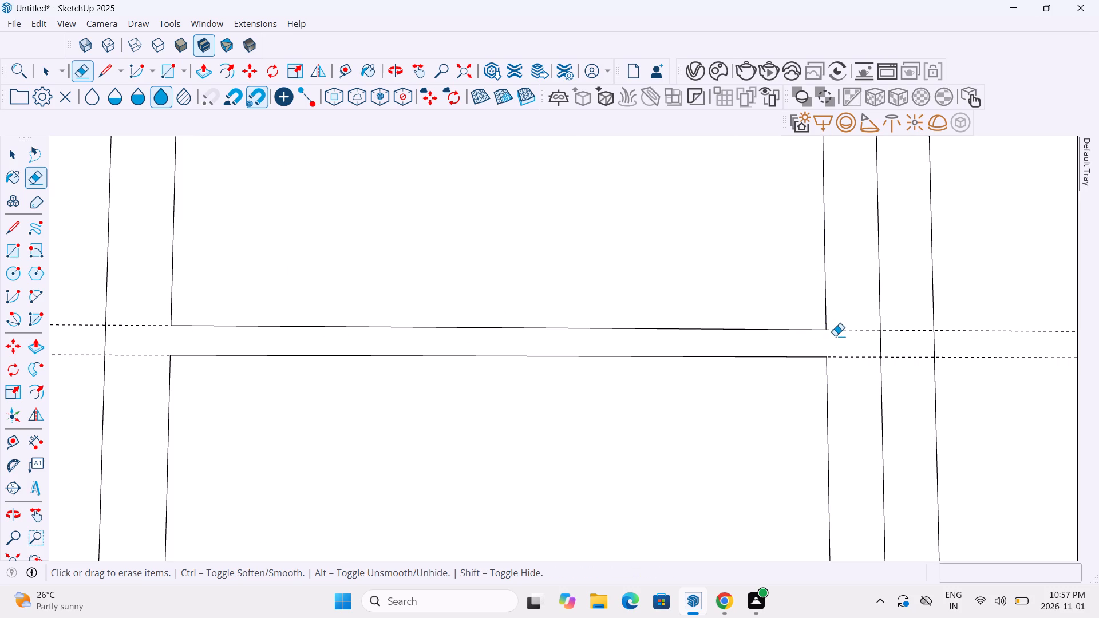
drag(839, 319, 844, 370)
scroll(844, 370, down, 13)
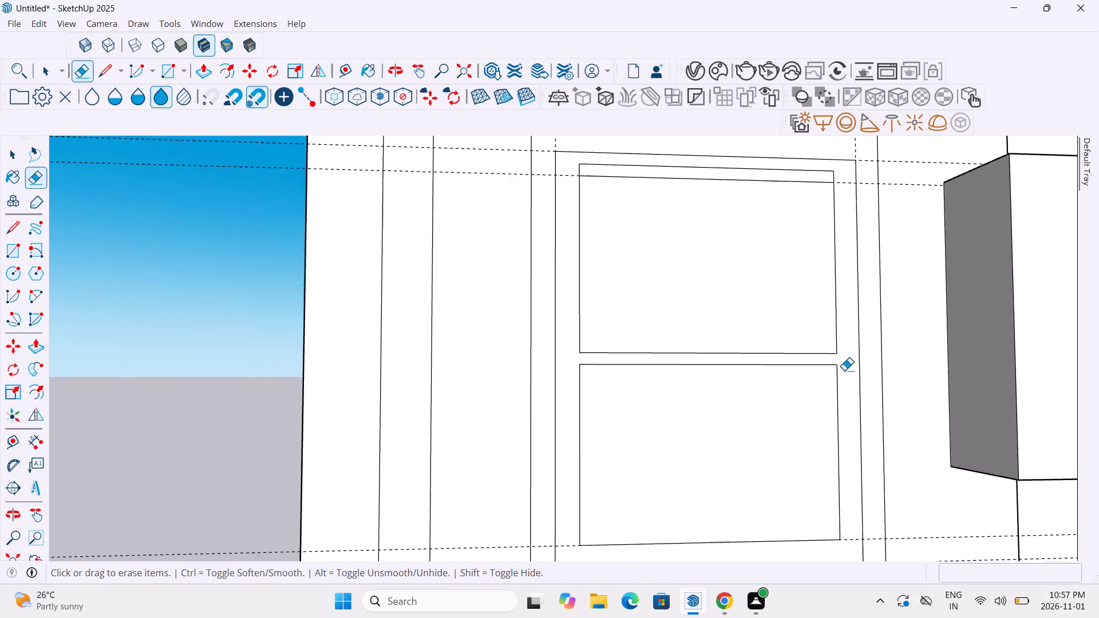
Erase the inner frame's former top edge and the horizontal guides along its former top and its bottom edge.
scroll(782, 225, up, 9)
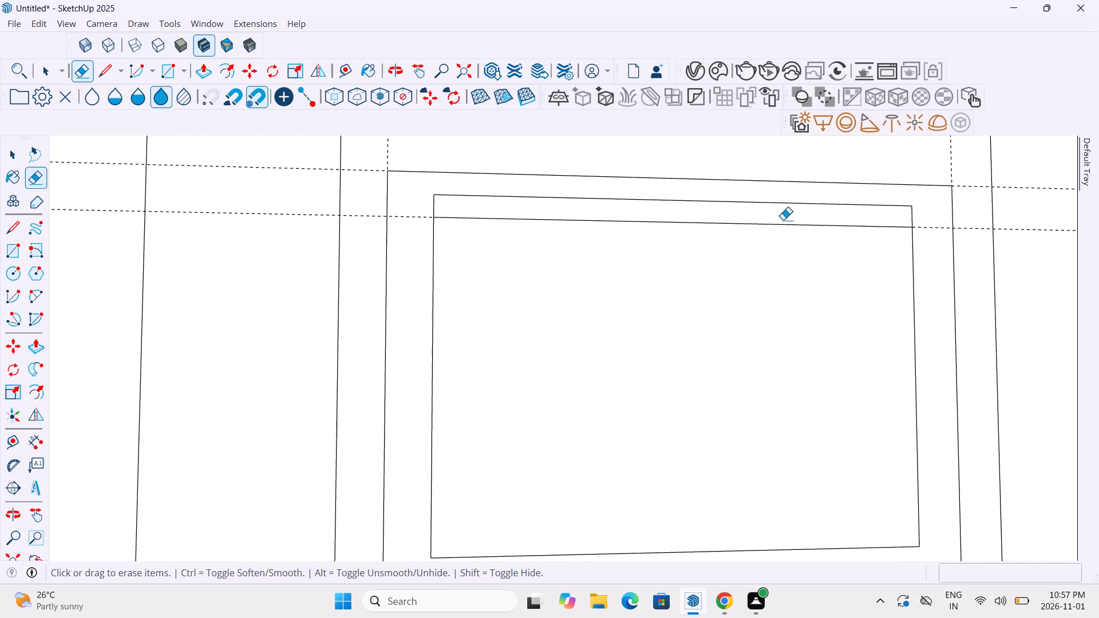
drag(784, 219, 786, 241)
scroll(786, 241, down, 19)
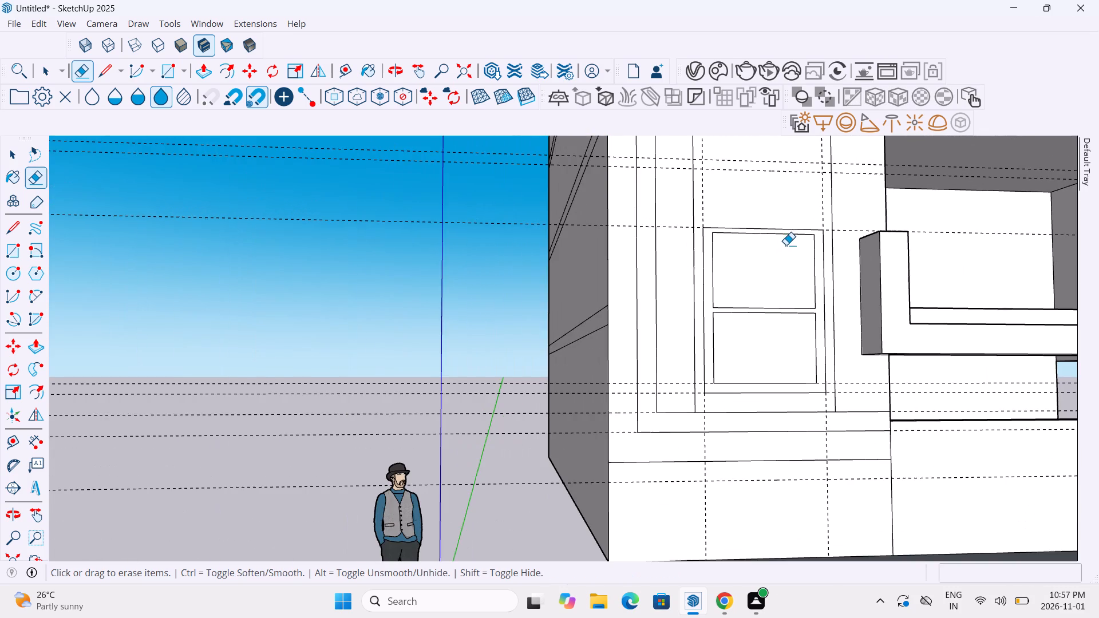
scroll(728, 389, up, 17)
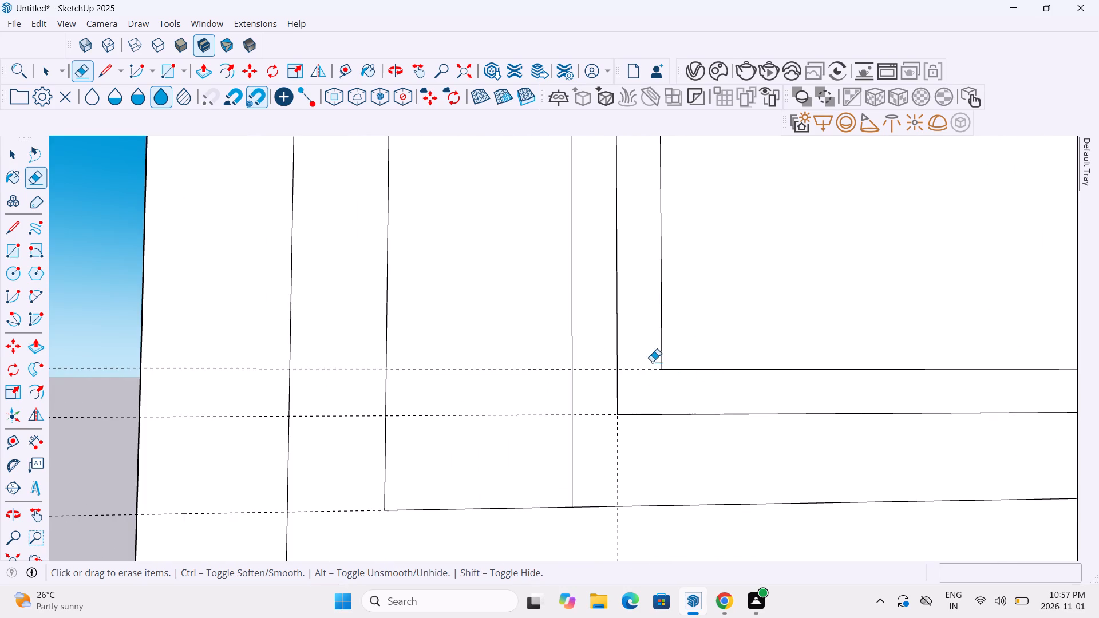
drag(642, 363, 639, 378)
key(Escape)
key(Escape)
key(Escape)
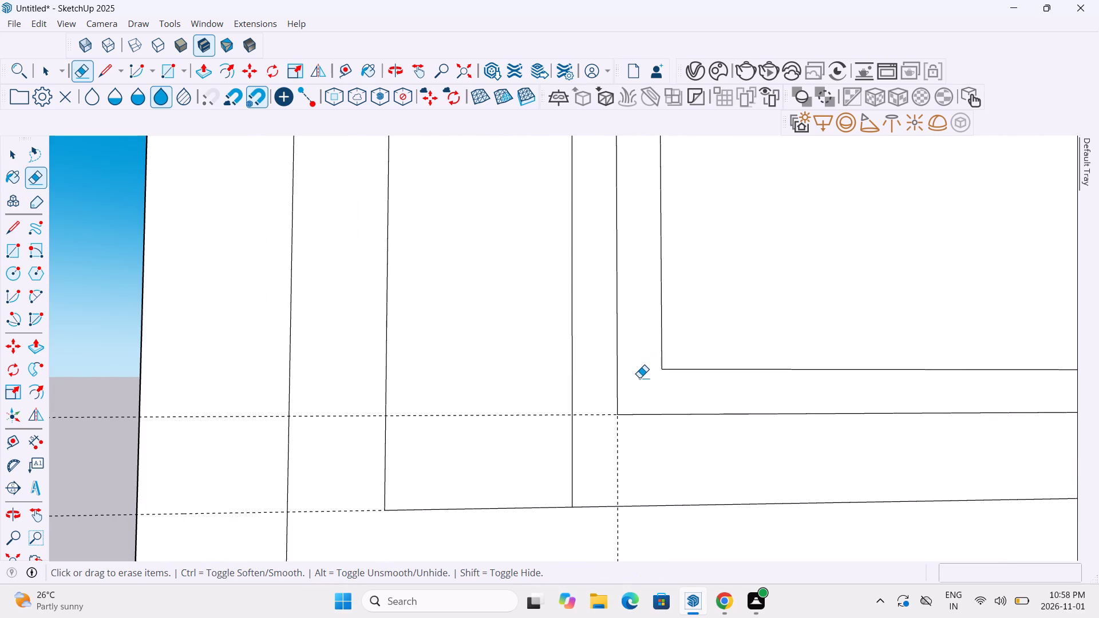
Place a horizontal guide 3" below the inner frame's bottom edge.
middle_drag(805, 425, 756, 411)
scroll(756, 411, down, 5)
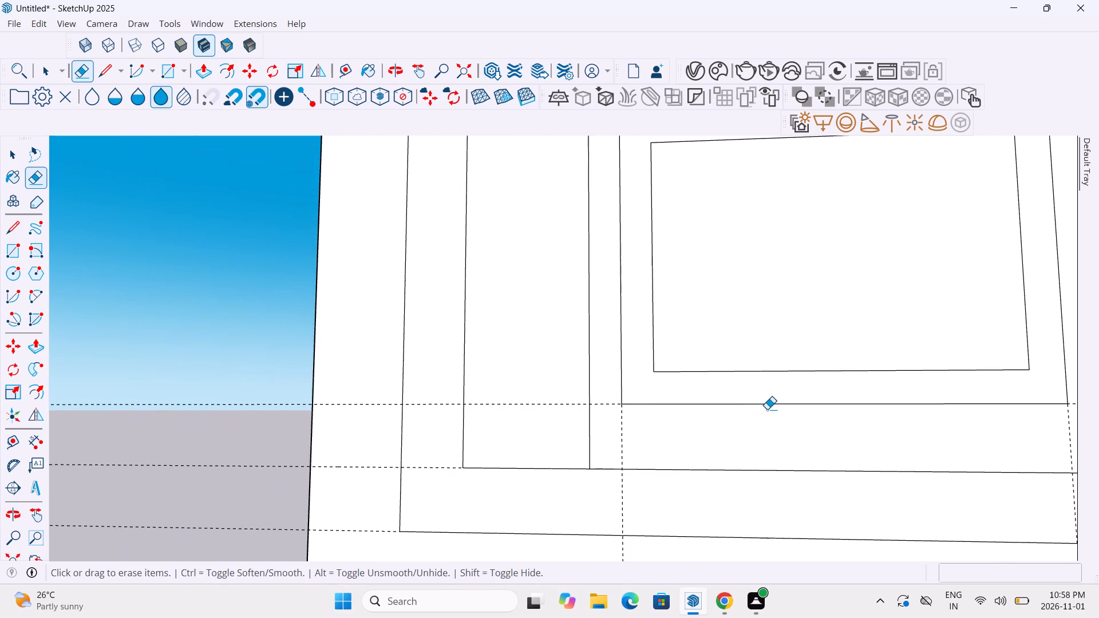
scroll(767, 409, down, 3)
scroll(793, 380, up, 5)
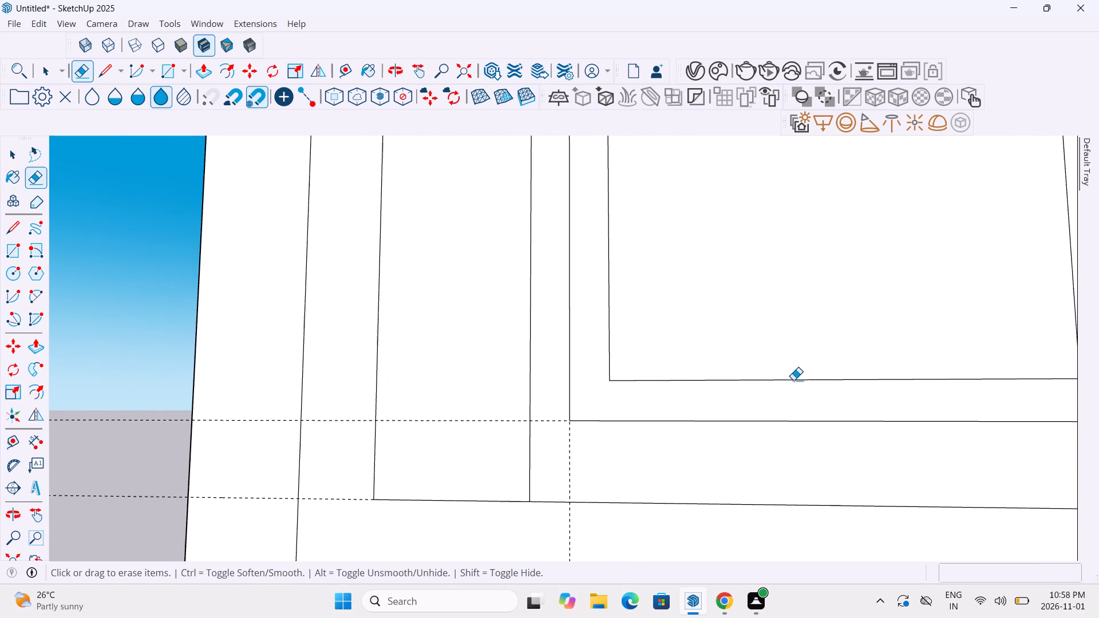
click(339, 62)
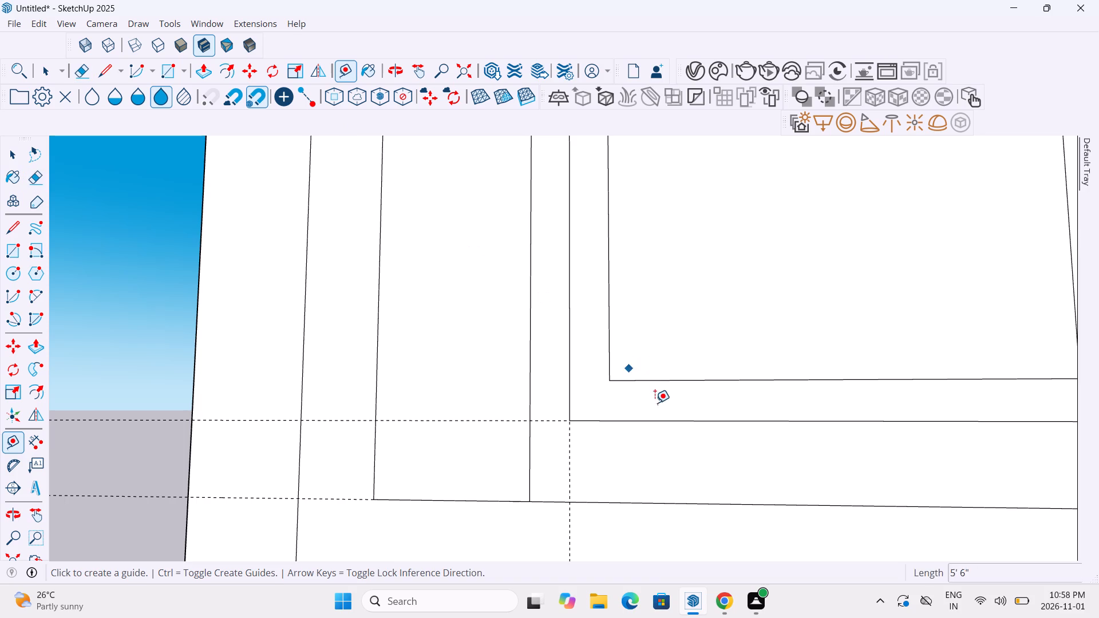
click(664, 378)
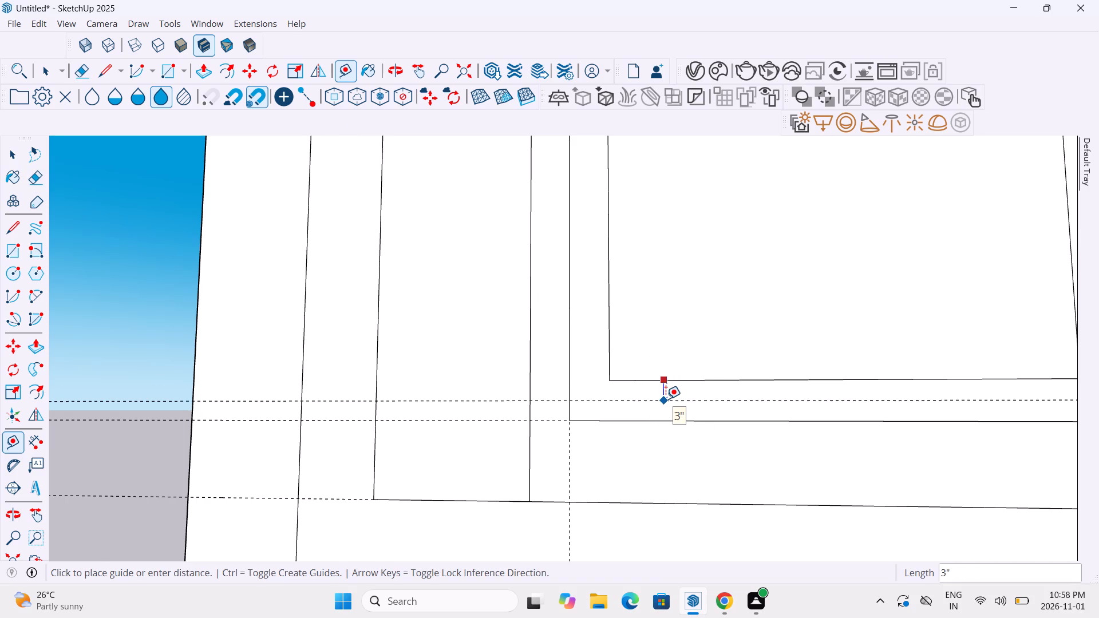
text(3")
key(Return)
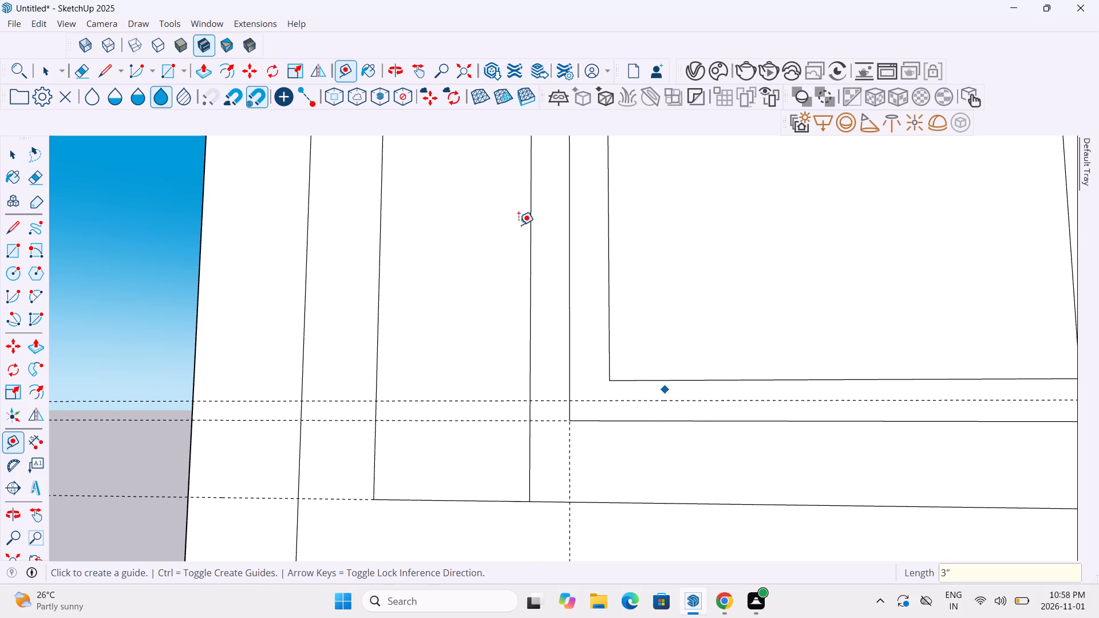
Extend the inner frame down to the new guide with 3" side lines joined by a 5'6" bottom line.
click(98, 81)
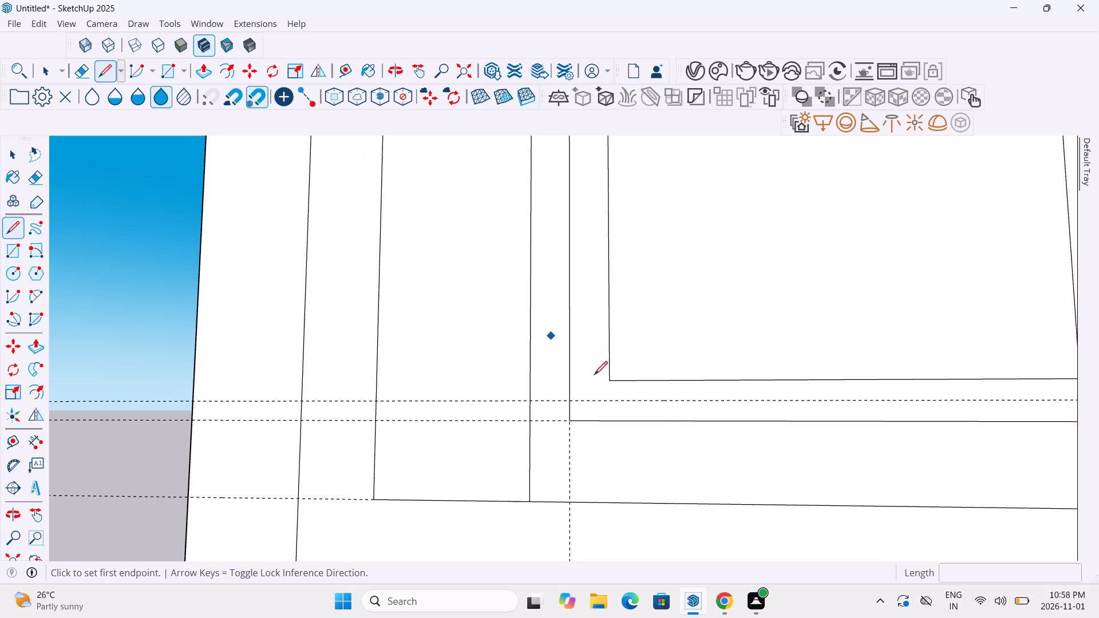
scroll(600, 381, up, 5)
click(616, 384)
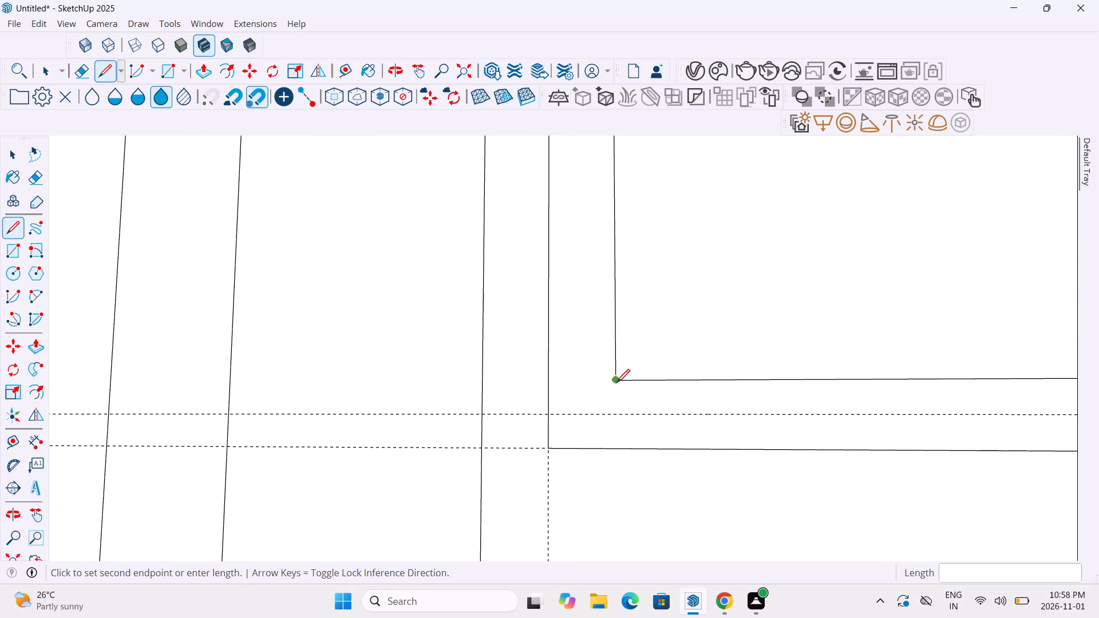
click(616, 416)
scroll(616, 416, down, 13)
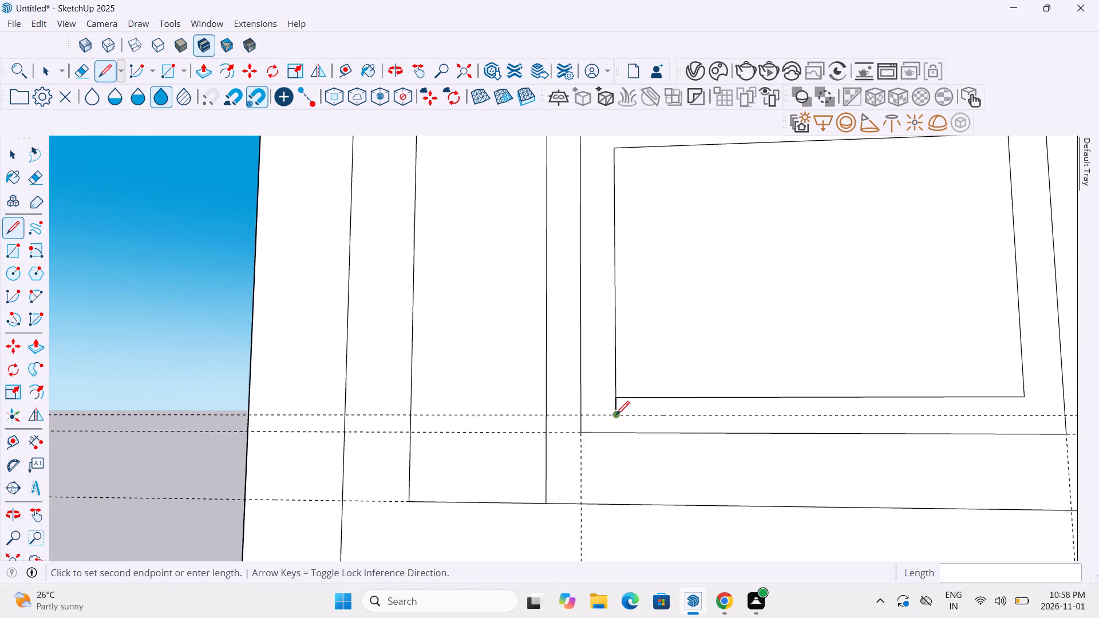
scroll(891, 415, up, 6)
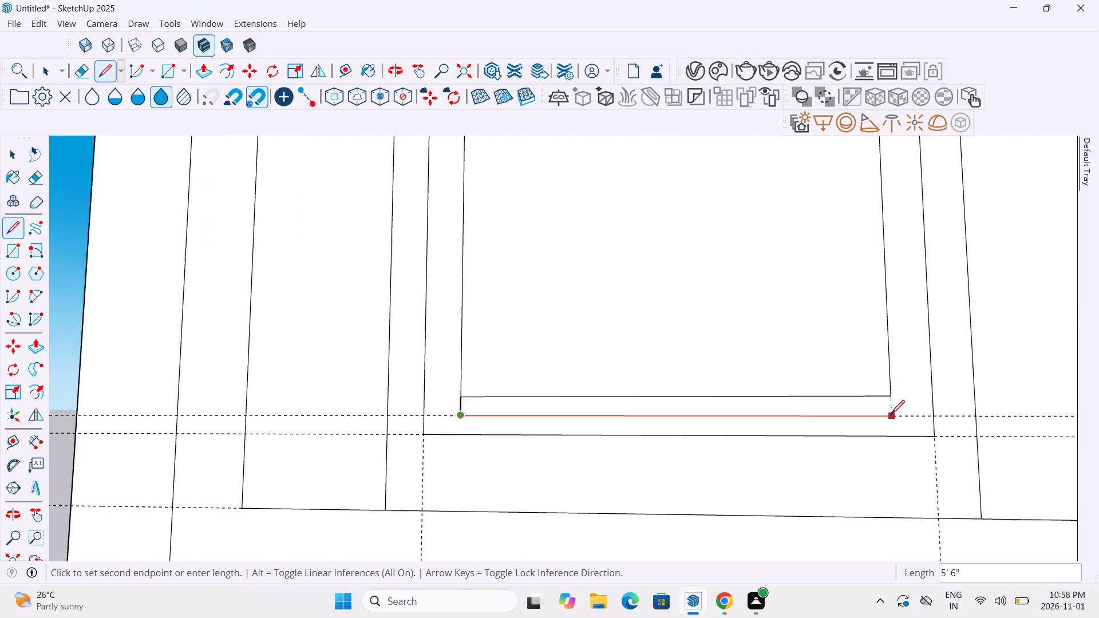
click(891, 415)
click(891, 394)
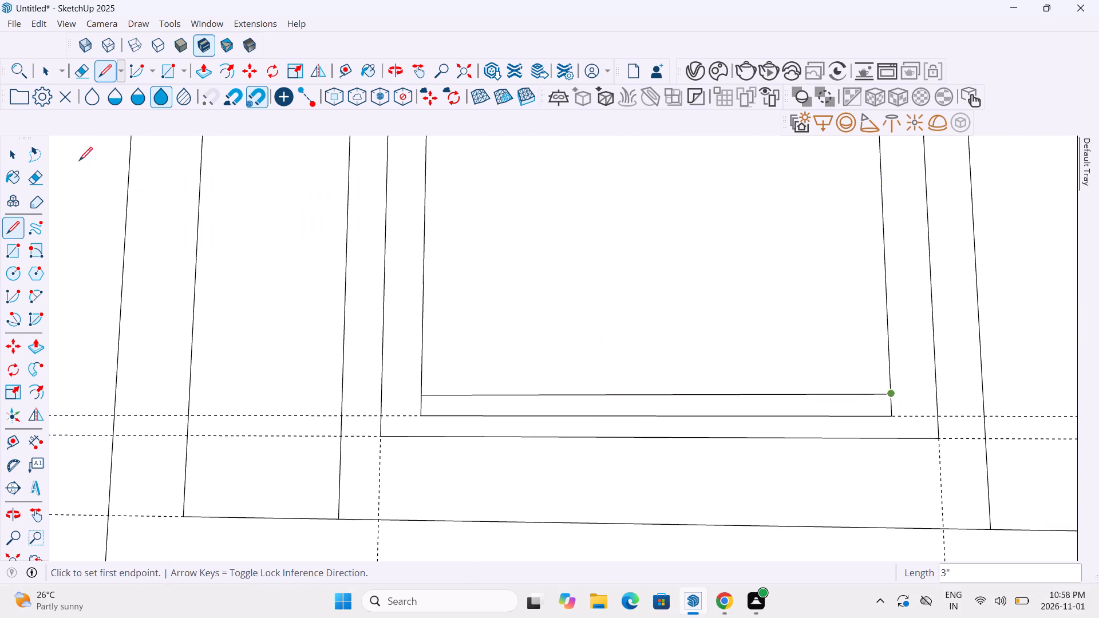
Erase the inner frame's former bottom edge so the lower pane reaches the extended bottom line.
click(81, 75)
scroll(508, 426, up, 5)
drag(521, 353, 512, 385)
scroll(512, 385, down, 20)
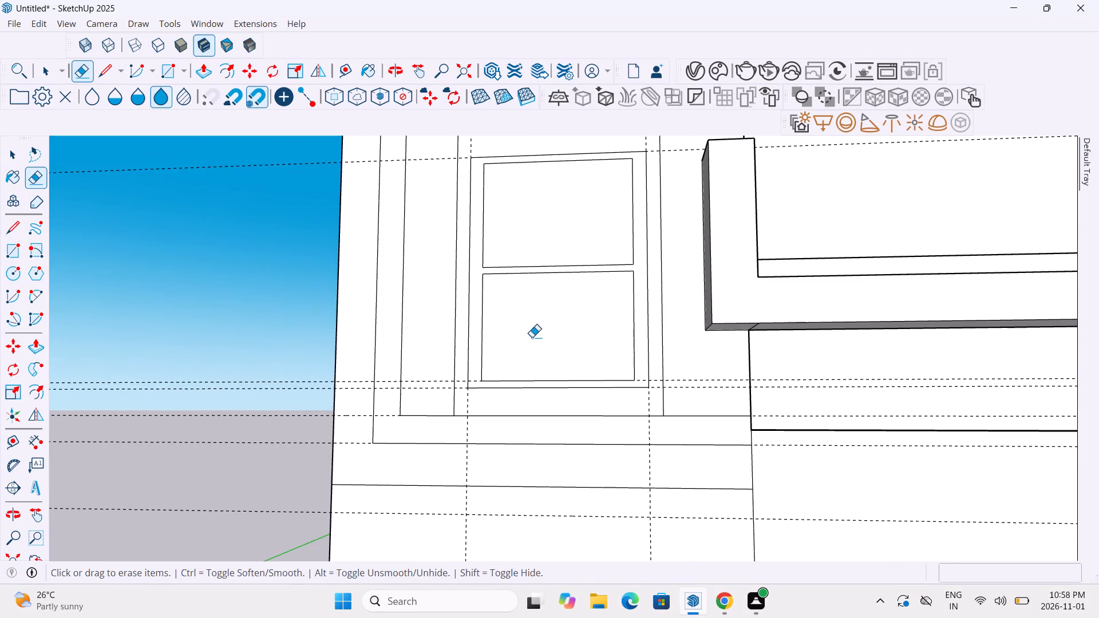
Erase the horizontal guide running along the outer window frame's top edge.
middle_drag(532, 339, 531, 405)
drag(416, 148, 416, 150)
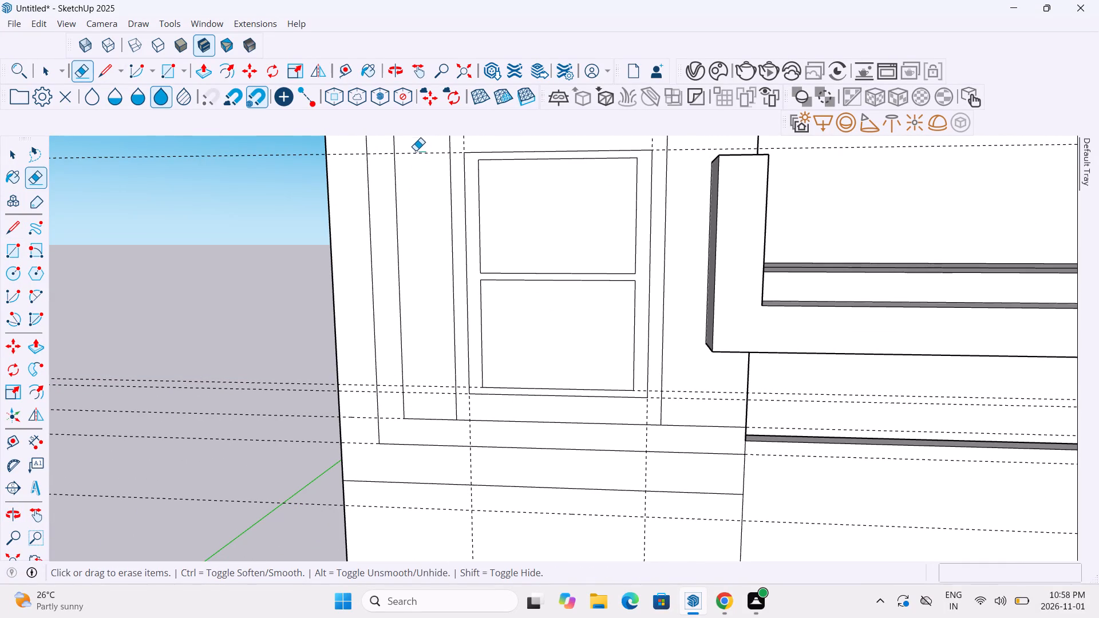
drag(416, 150, 416, 169)
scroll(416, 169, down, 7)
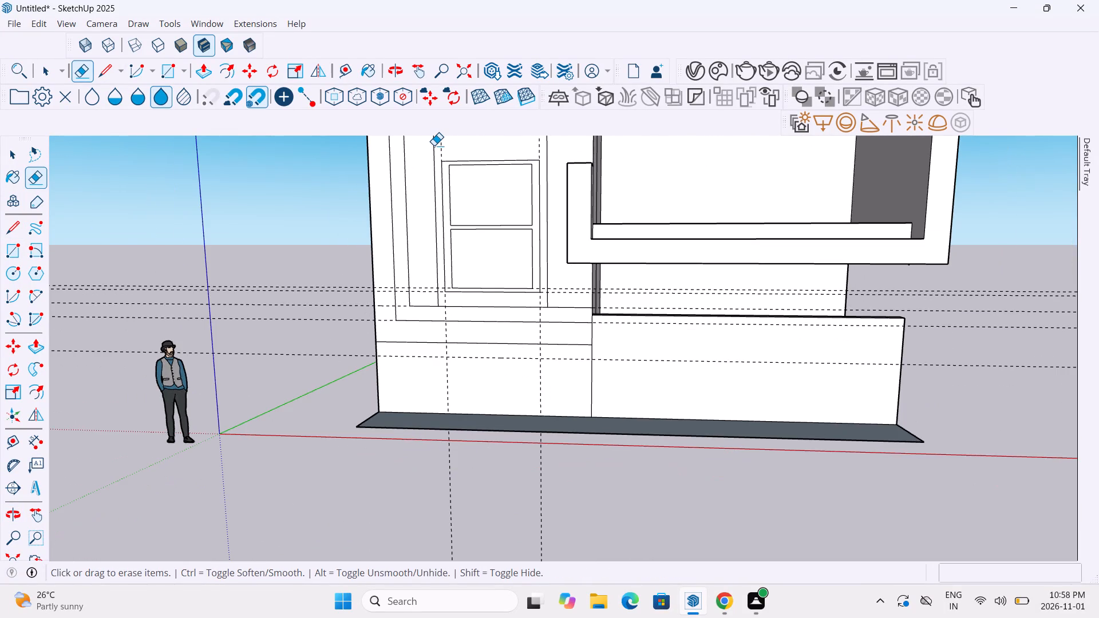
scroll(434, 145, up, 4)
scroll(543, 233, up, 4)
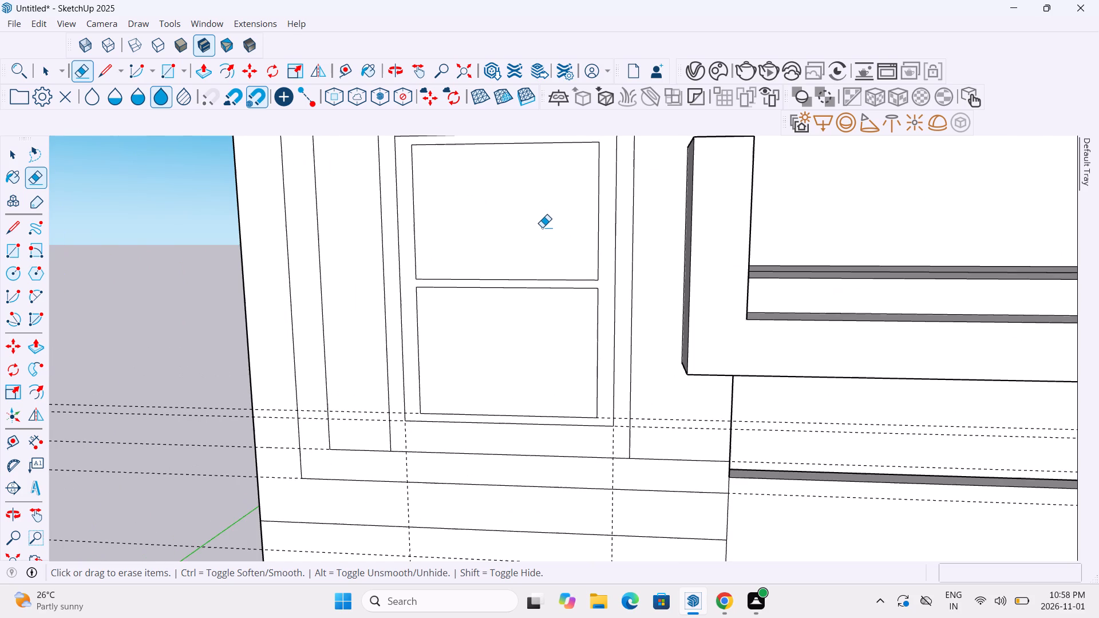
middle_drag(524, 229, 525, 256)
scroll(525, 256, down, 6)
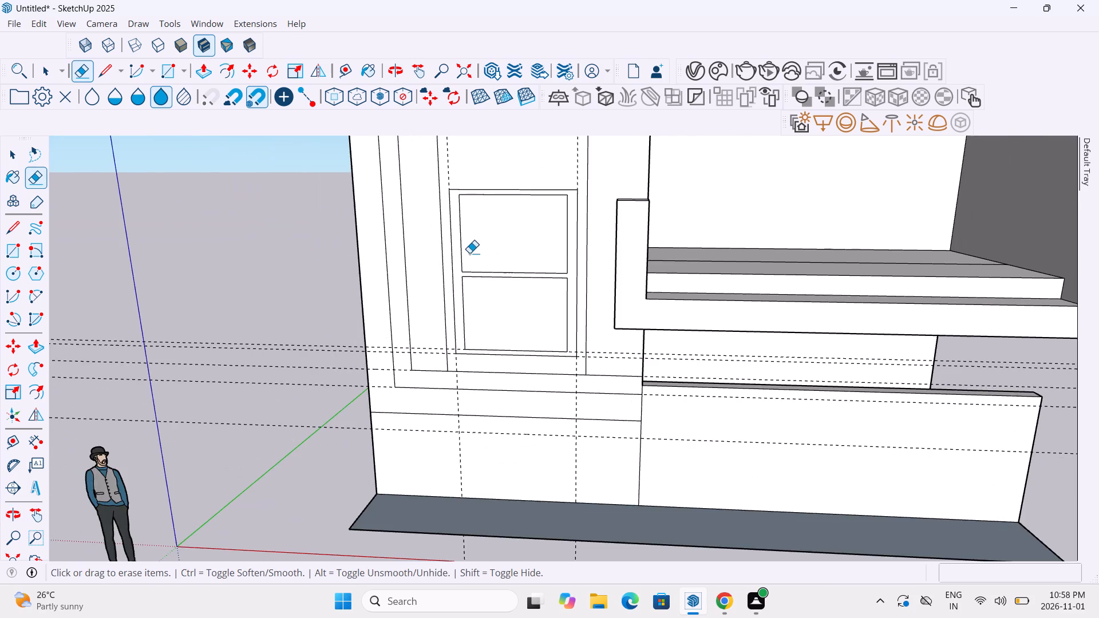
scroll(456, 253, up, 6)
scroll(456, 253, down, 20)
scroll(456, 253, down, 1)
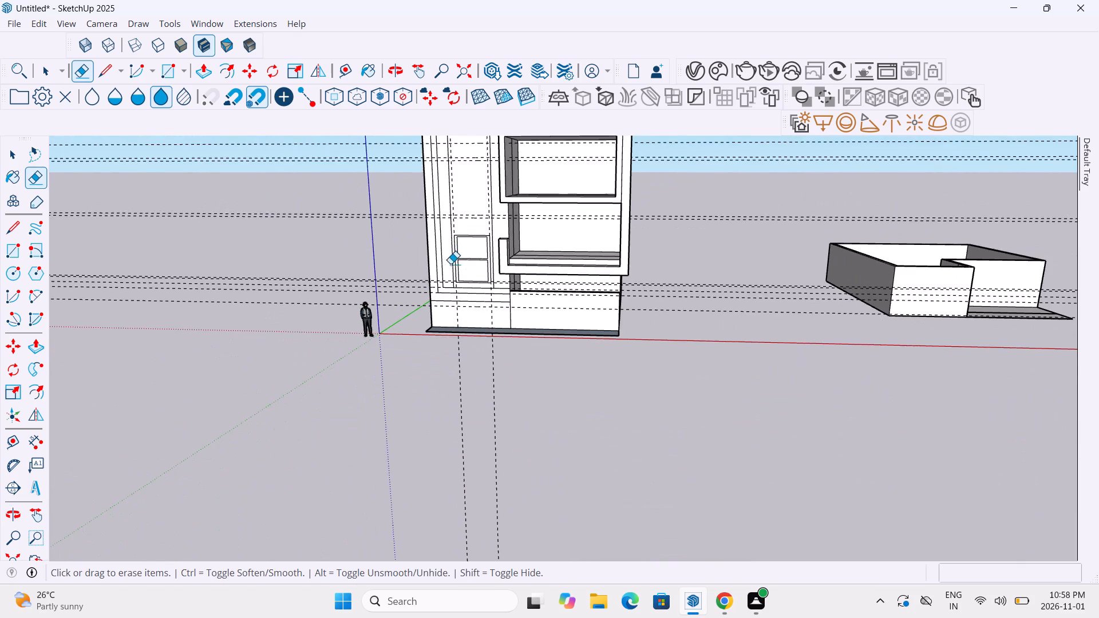
Place a vertical guide 3" inside the outer window frame's left edge.
scroll(469, 266, up, 7)
middle_drag(470, 264, 472, 240)
scroll(449, 220, up, 3)
scroll(449, 220, down, 1)
scroll(449, 220, up, 4)
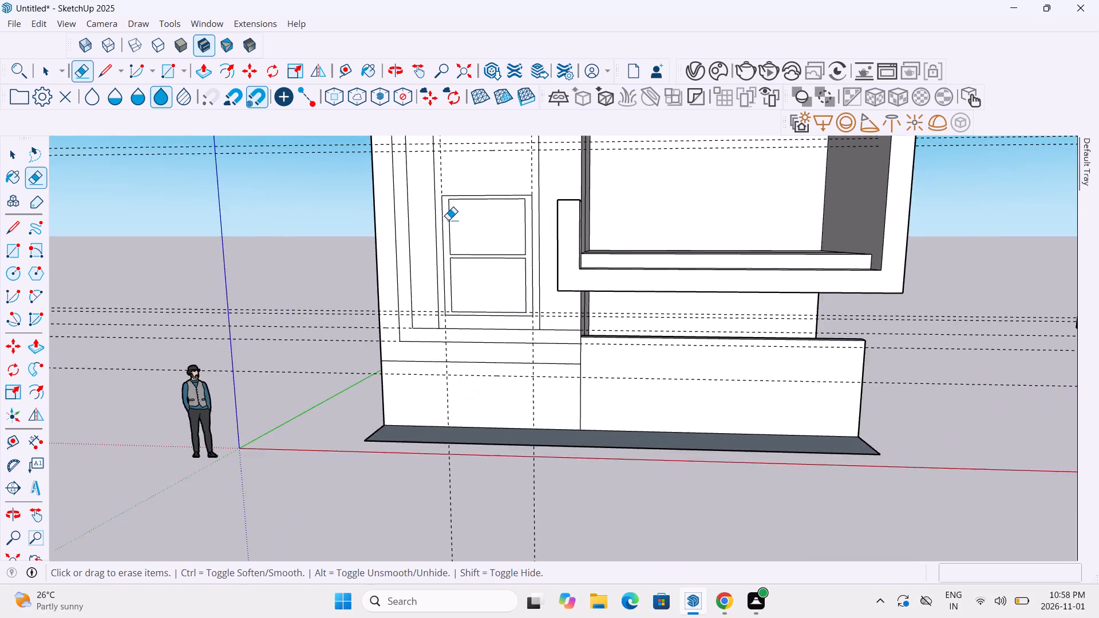
scroll(448, 220, up, 11)
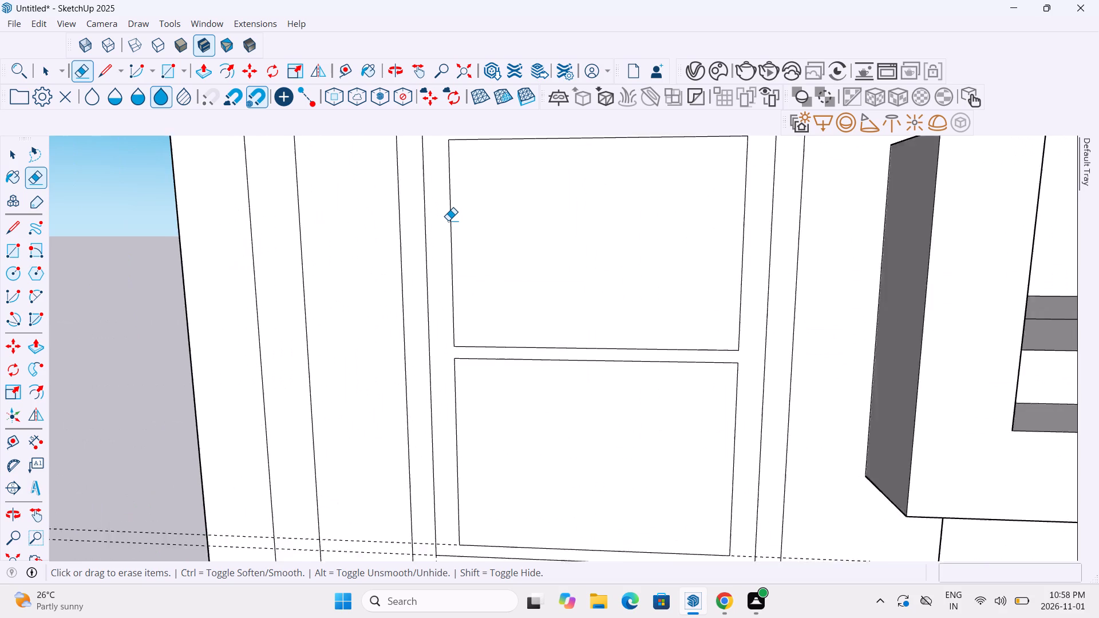
scroll(448, 220, up, 2)
key(Escape)
key(Escape)
key(Escape)
key(Escape)
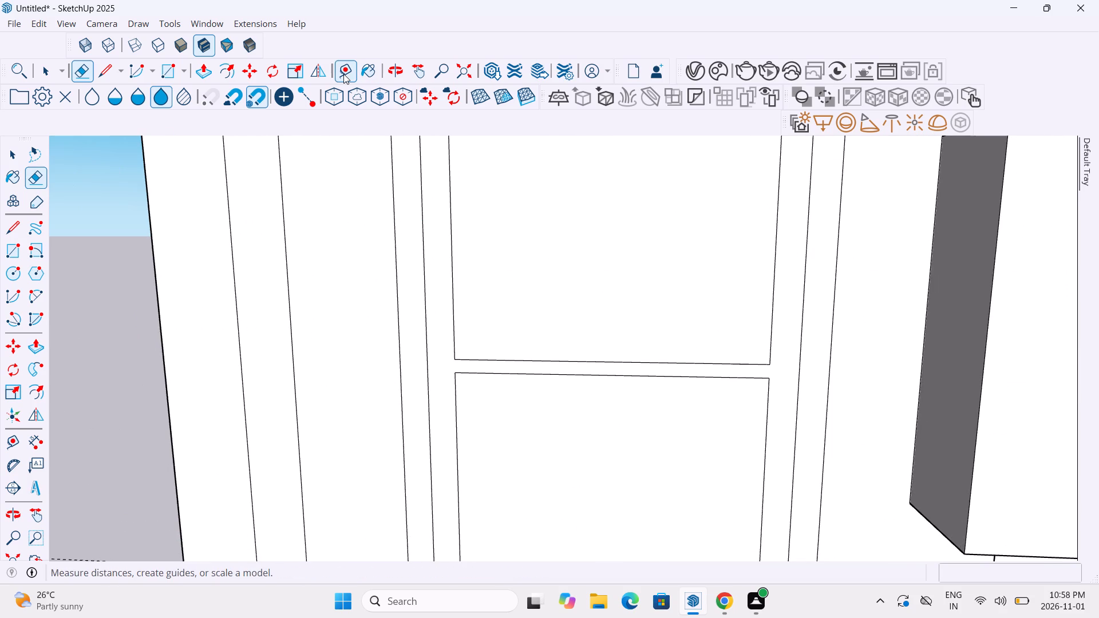
click(343, 74)
click(419, 235)
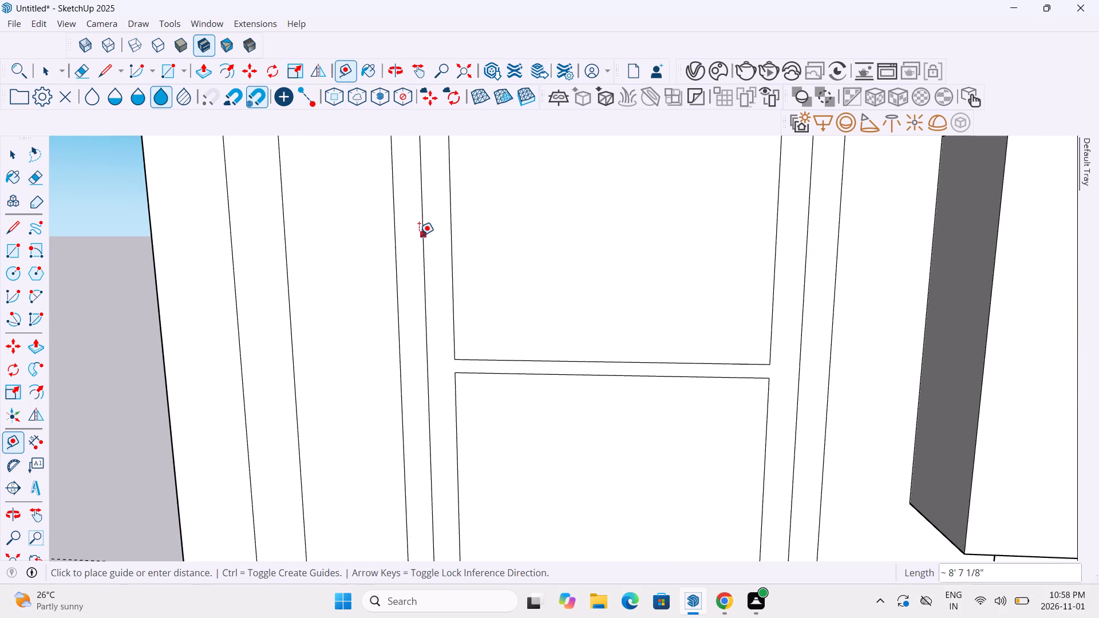
click(438, 239)
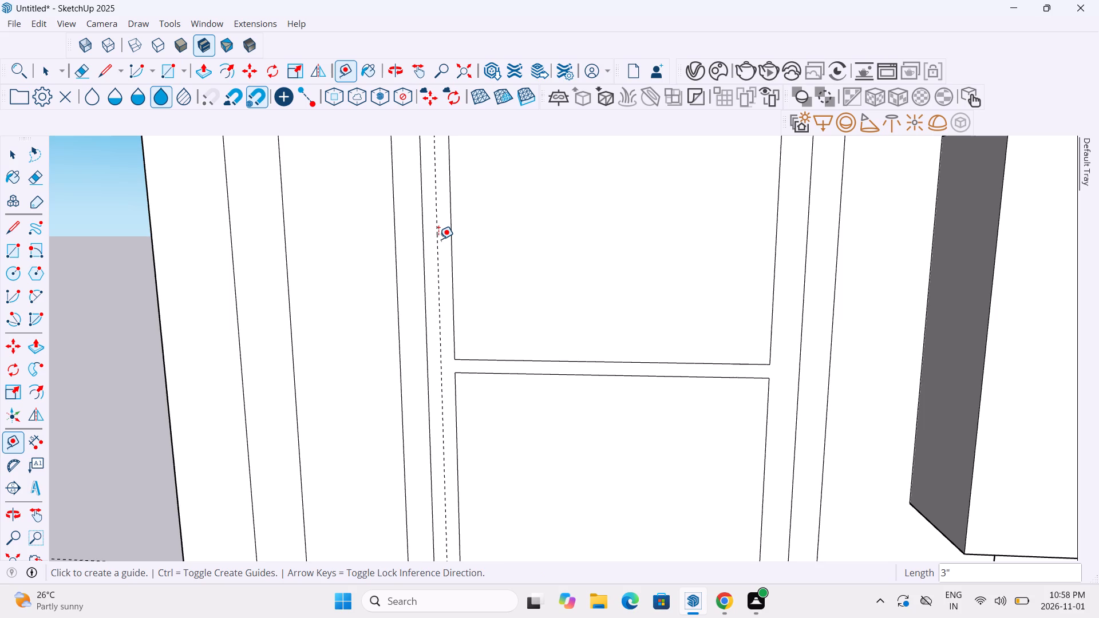
Place a matching vertical guide just inside the outer window frame's right edge, between it and the panes.
scroll(437, 242, up, 4)
scroll(437, 242, down, 11)
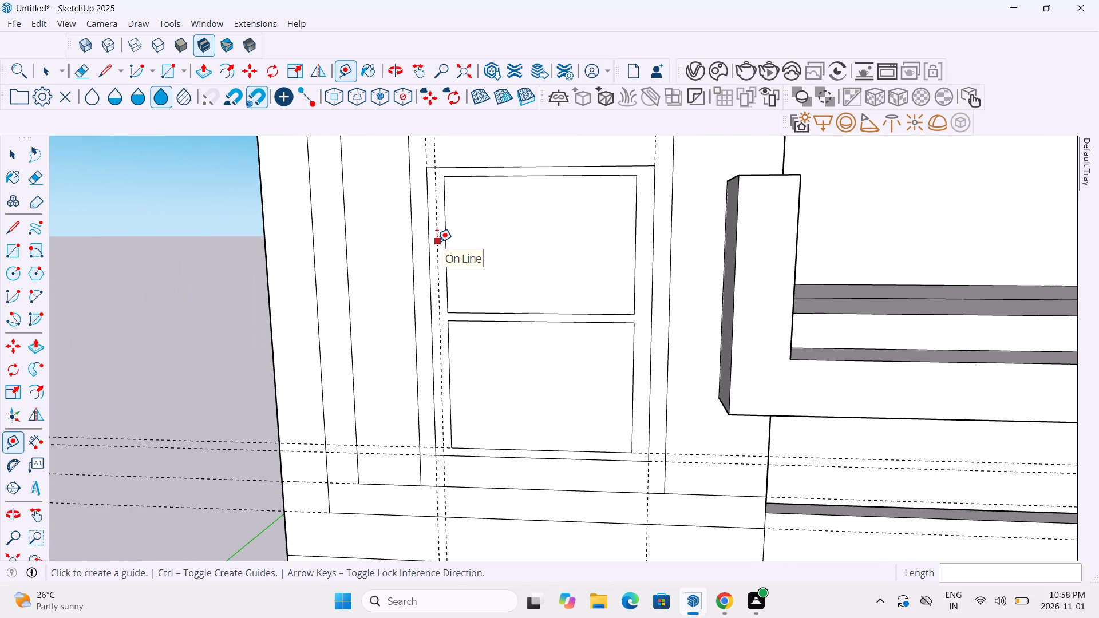
scroll(659, 254, up, 9)
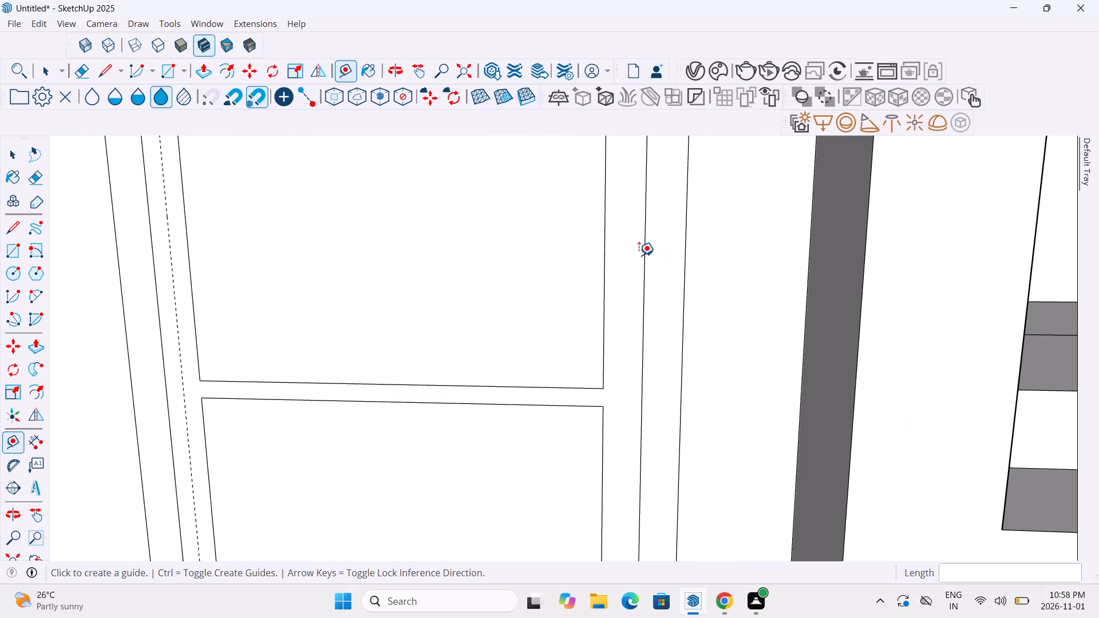
click(640, 253)
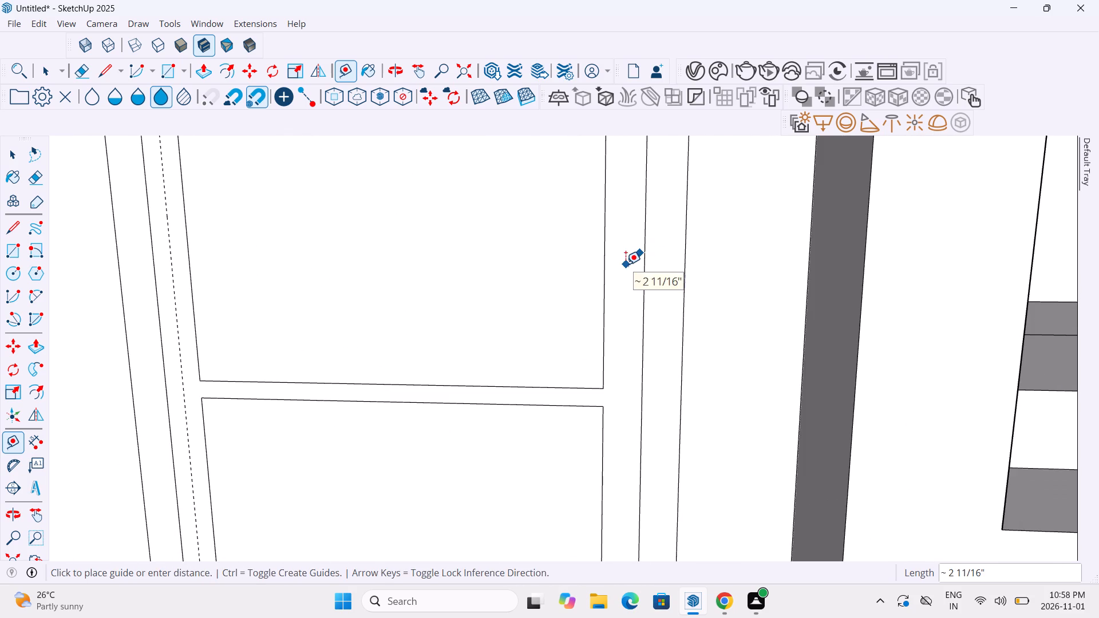
key(Escape)
click(642, 249)
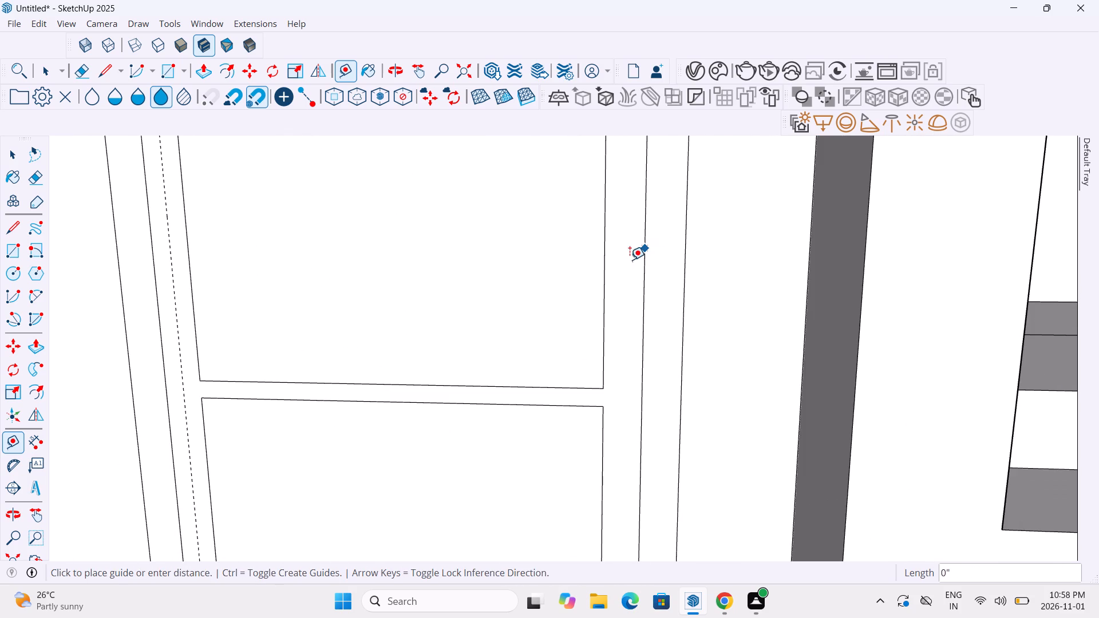
click(626, 264)
Draw a vertical line along the new left guide from the outer frame's top edge to its bottom edge.
scroll(626, 264, down, 11)
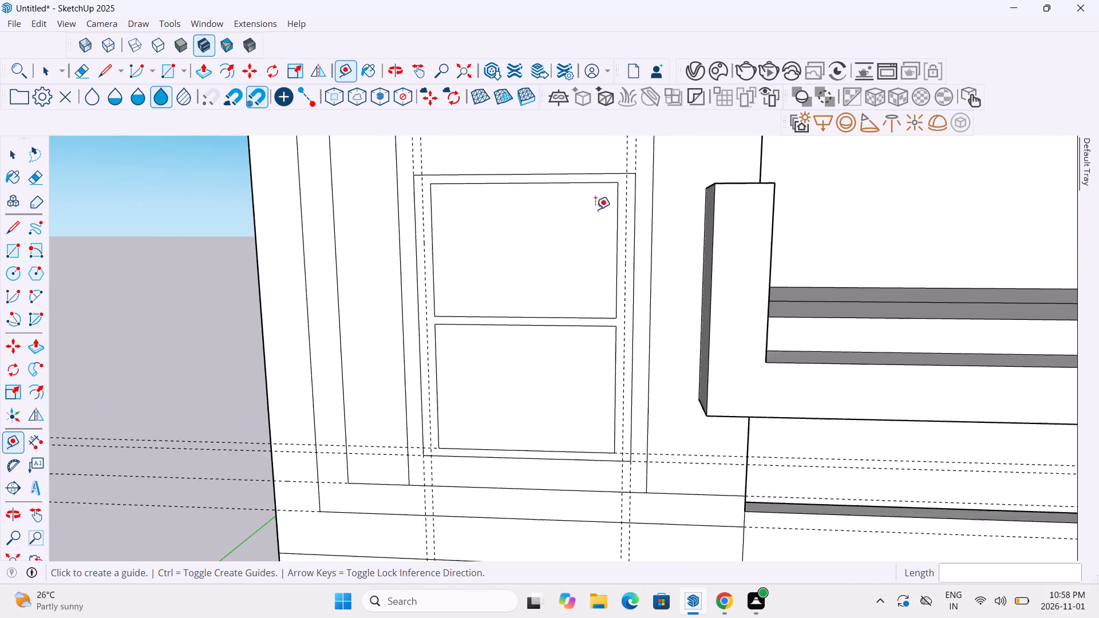
click(118, 67)
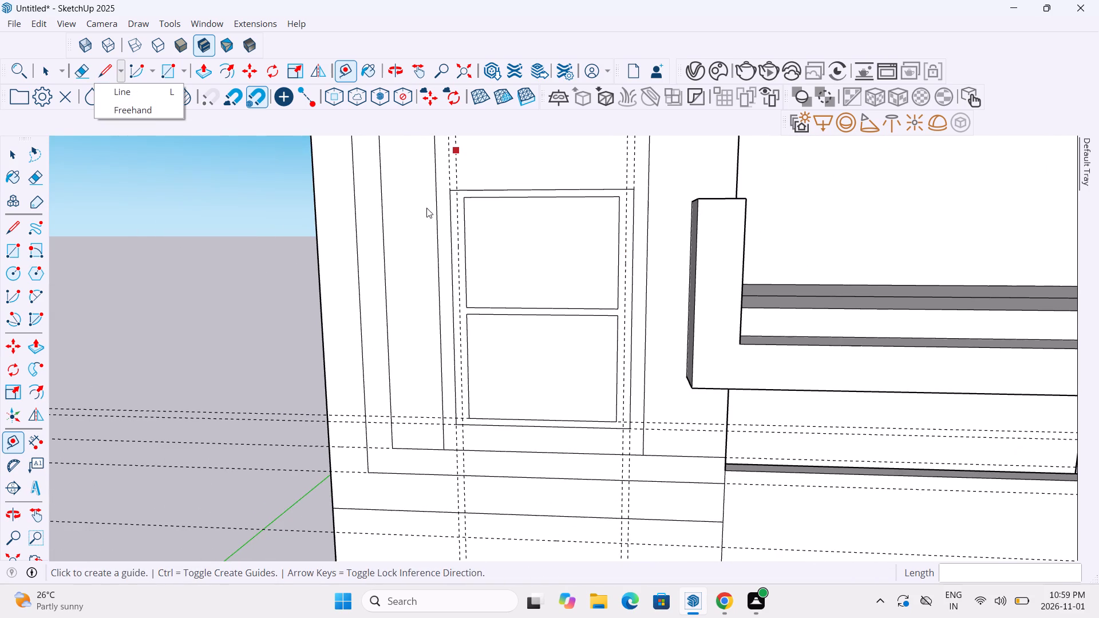
click(105, 74)
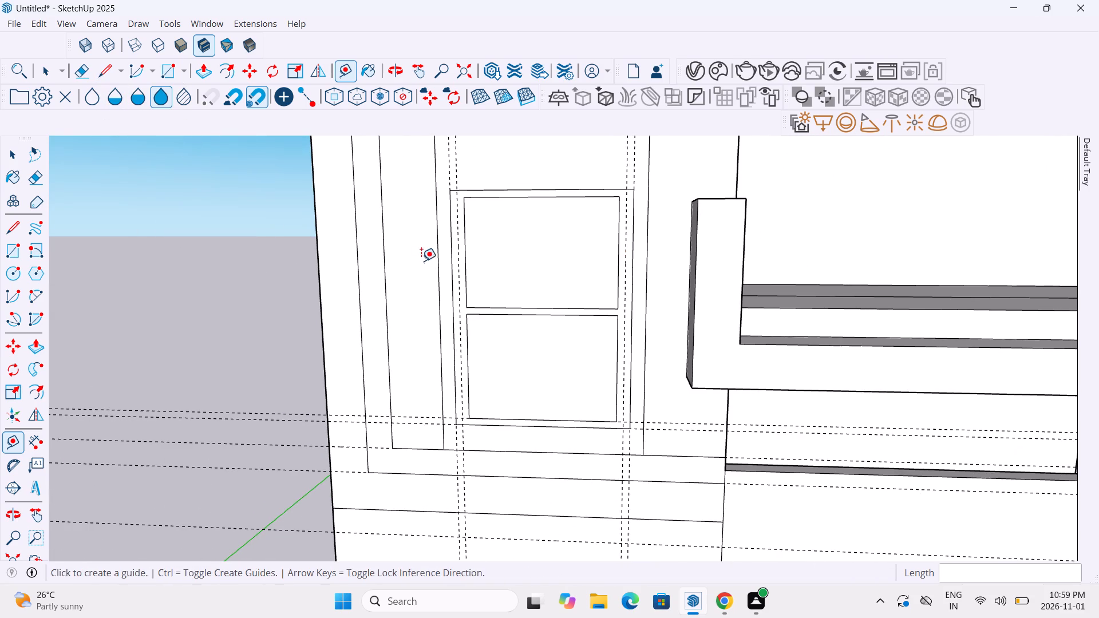
scroll(465, 215, up, 9)
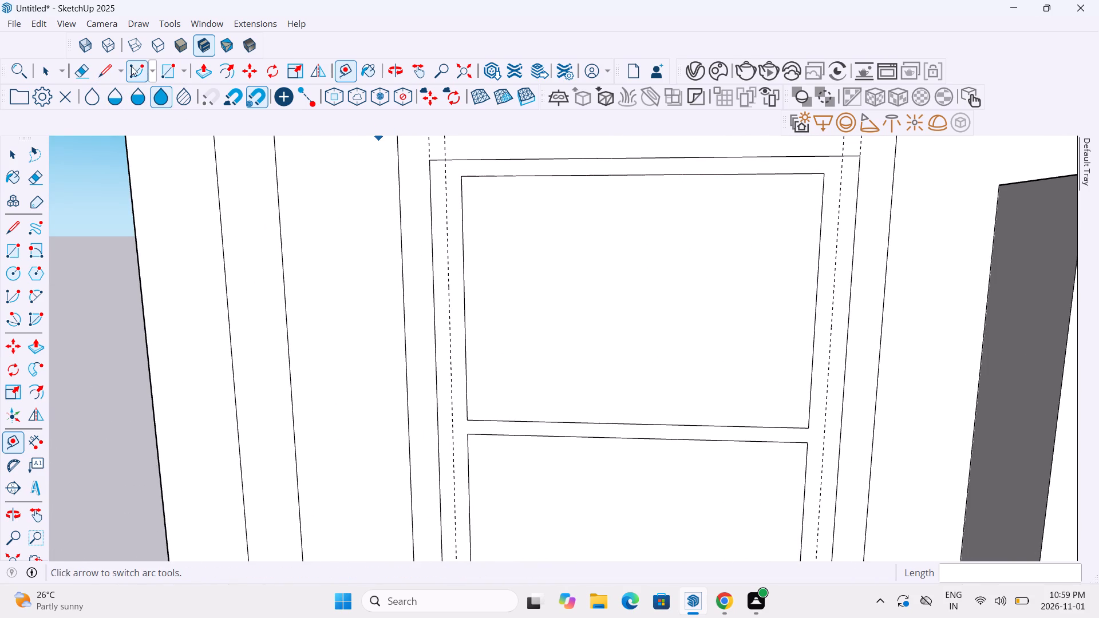
click(109, 73)
click(444, 161)
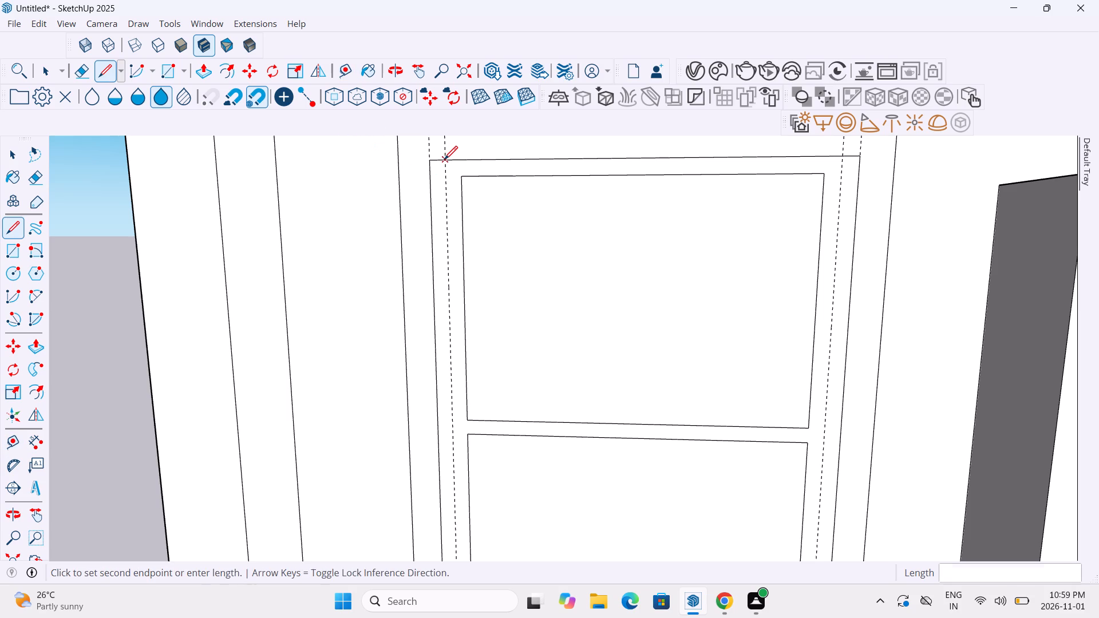
scroll(437, 181, down, 12)
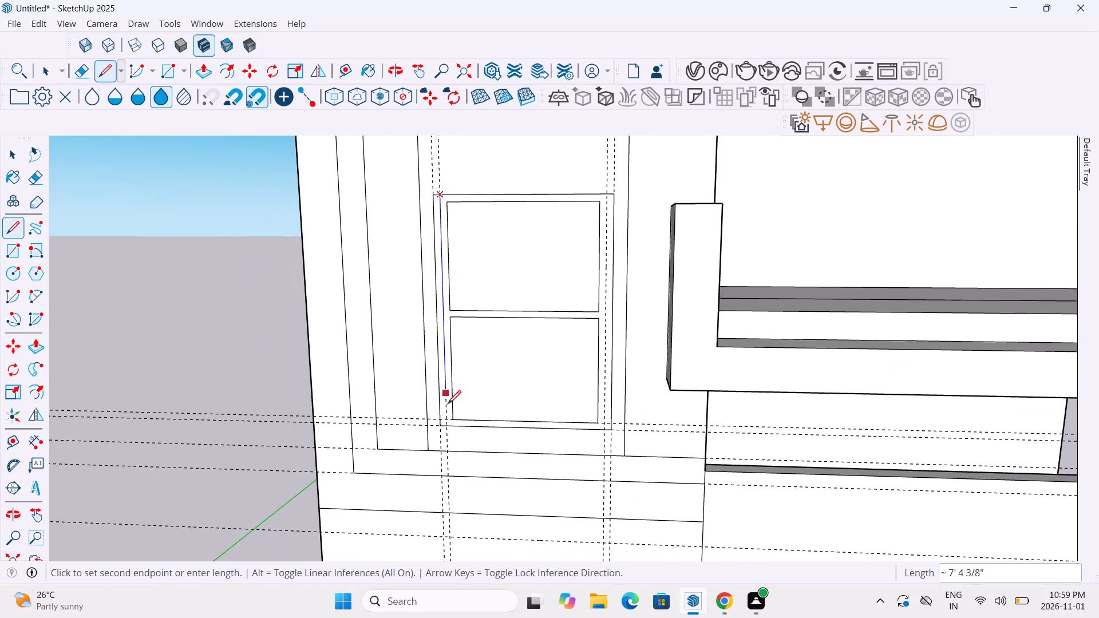
scroll(443, 422, up, 12)
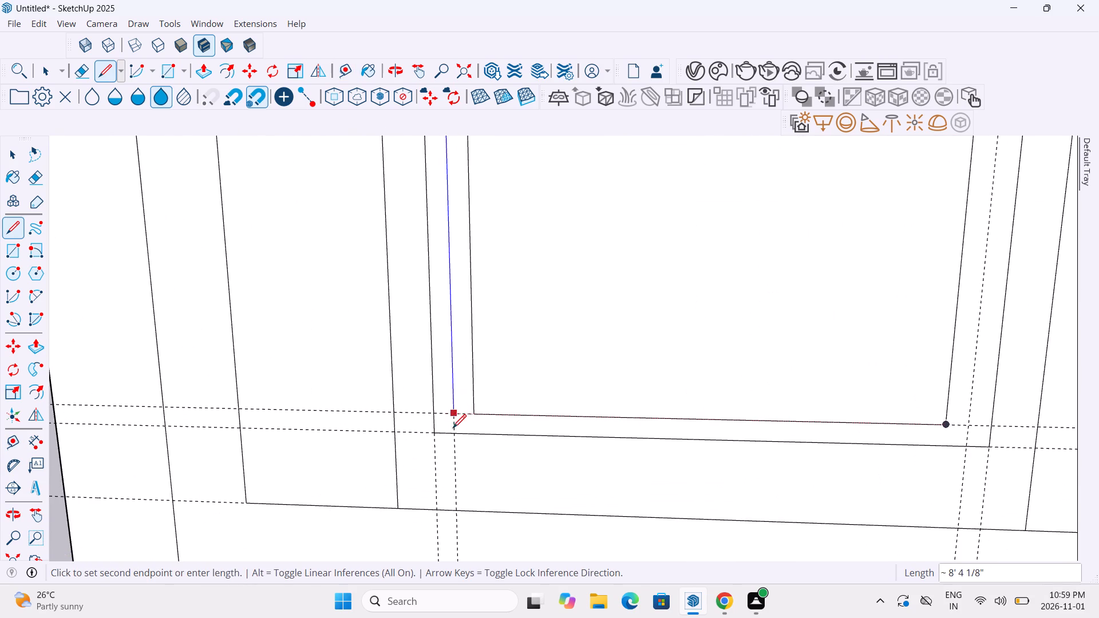
click(453, 434)
Draw a vertical line along the new right guide from the frame's top edge, finishing with a 3" segment to its bottom edge.
scroll(453, 434, down, 12)
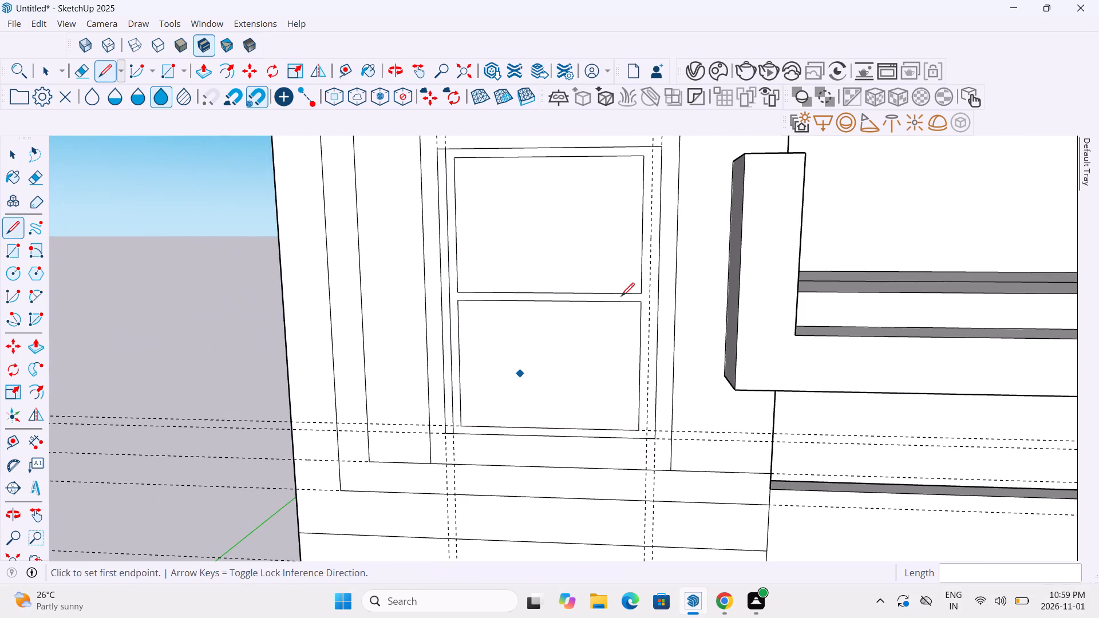
scroll(653, 293, up, 5)
scroll(653, 292, down, 9)
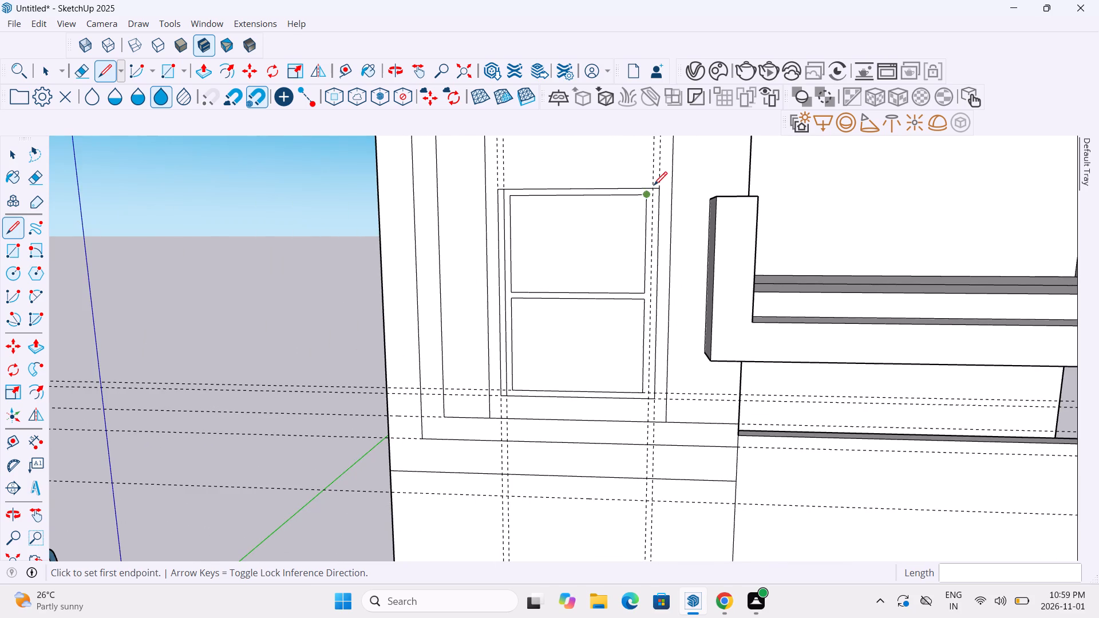
scroll(652, 188, up, 11)
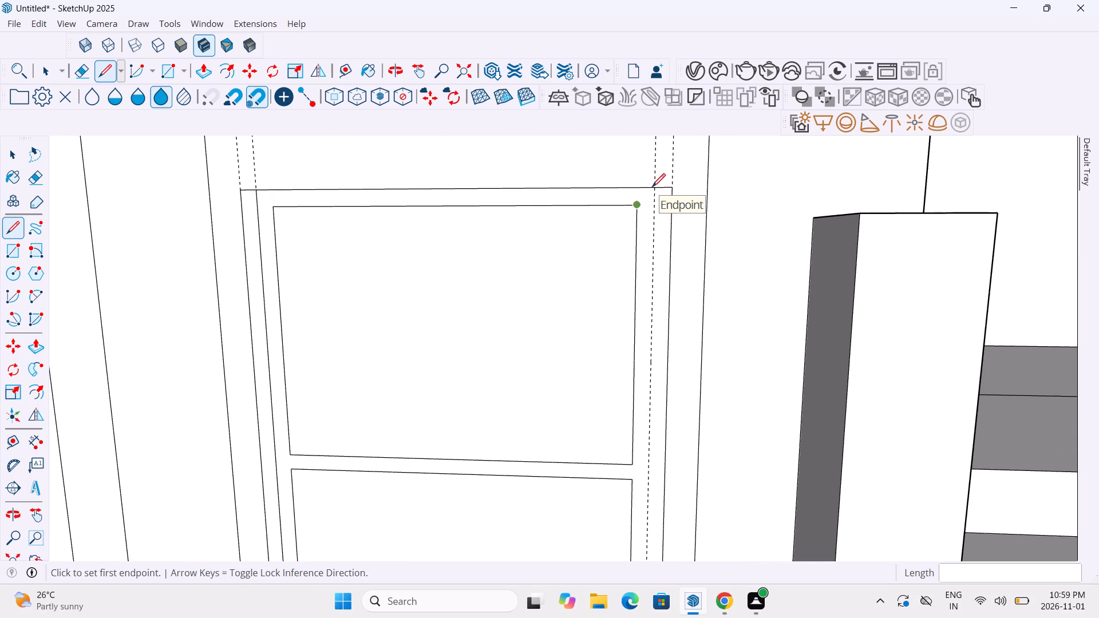
click(654, 192)
scroll(654, 377, down, 15)
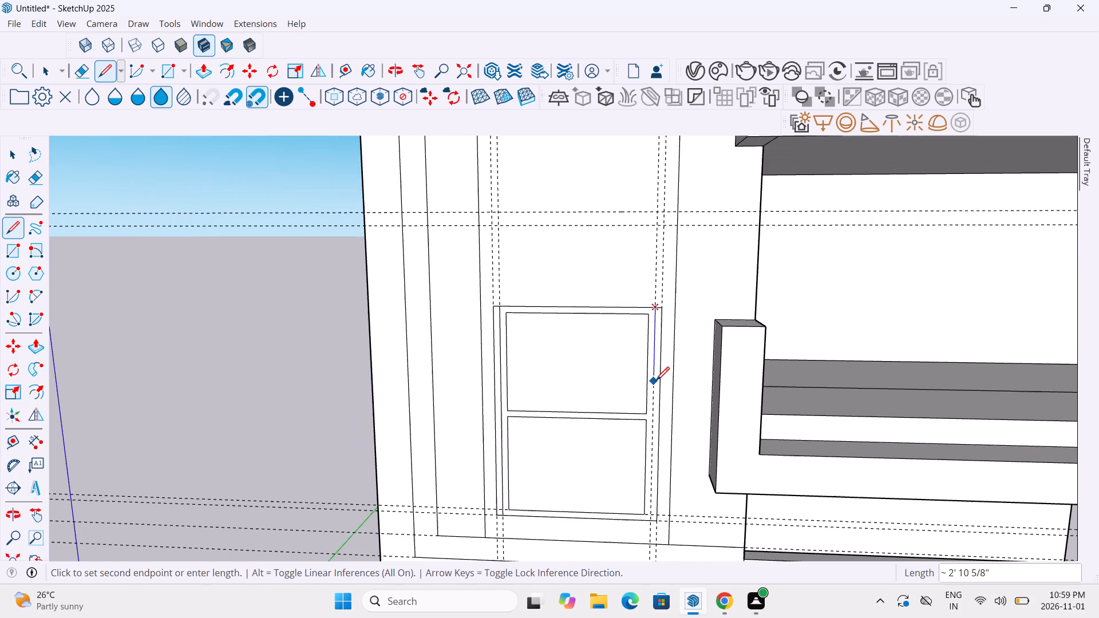
scroll(651, 513, up, 2)
scroll(651, 513, down, 1)
scroll(651, 513, up, 9)
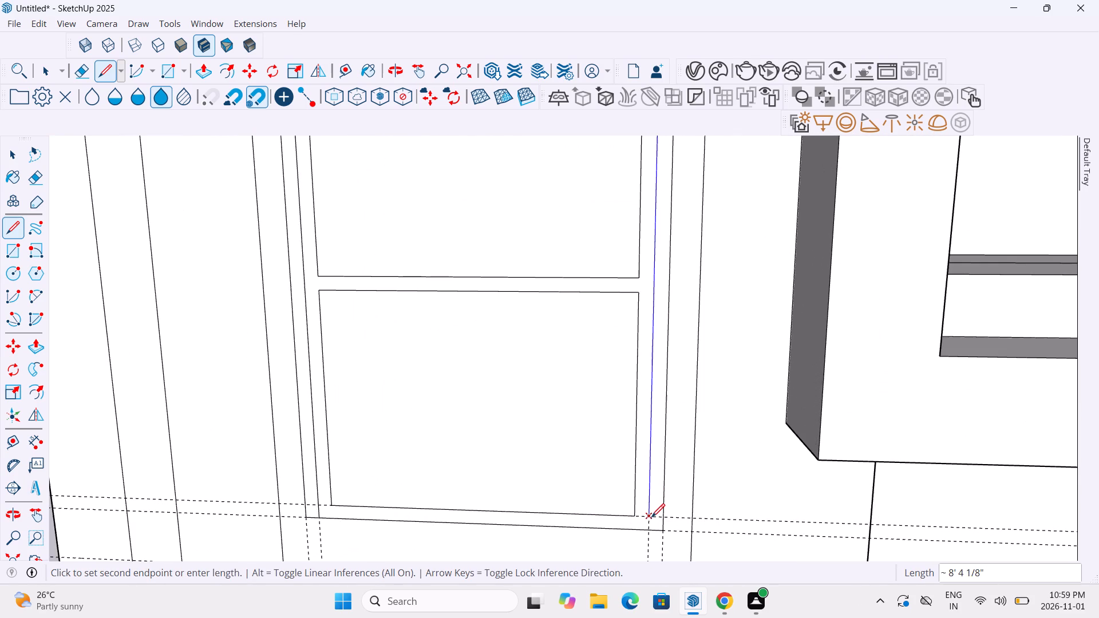
click(651, 519)
click(651, 530)
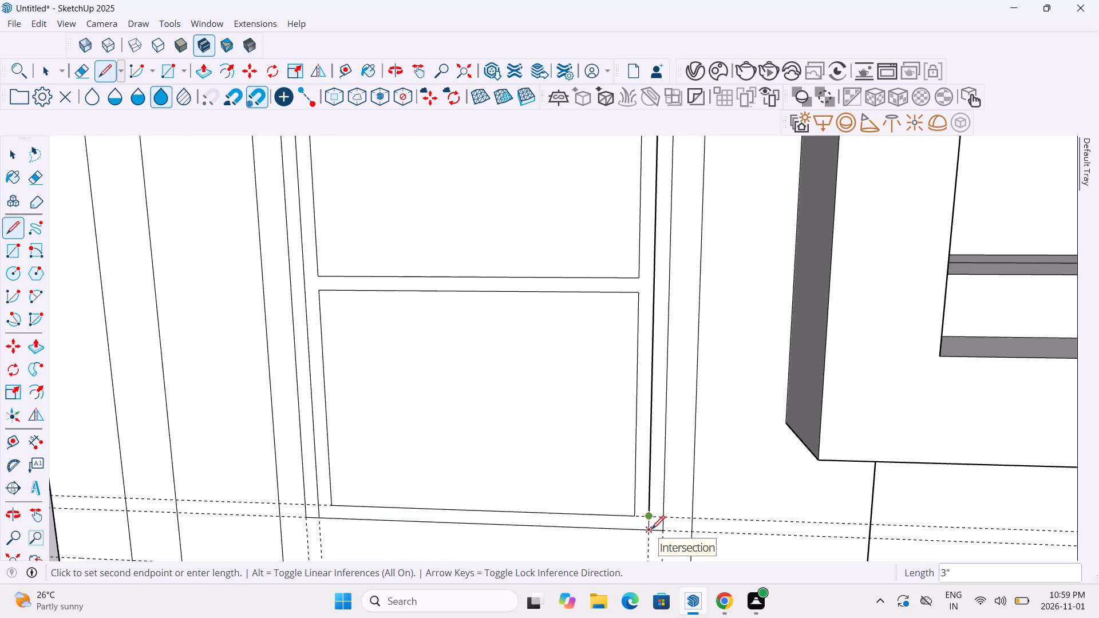
scroll(651, 530, down, 1)
key(Escape)
key(Escape)
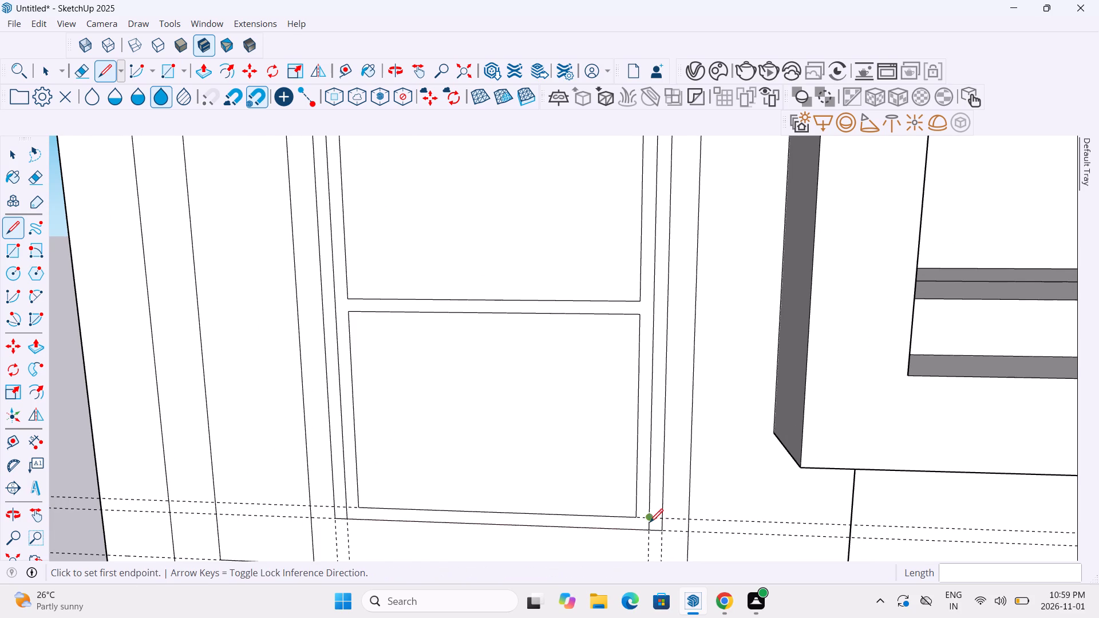
key(Escape)
Erase the outer frame's former left edge together with the vertical guide lying along it.
click(80, 74)
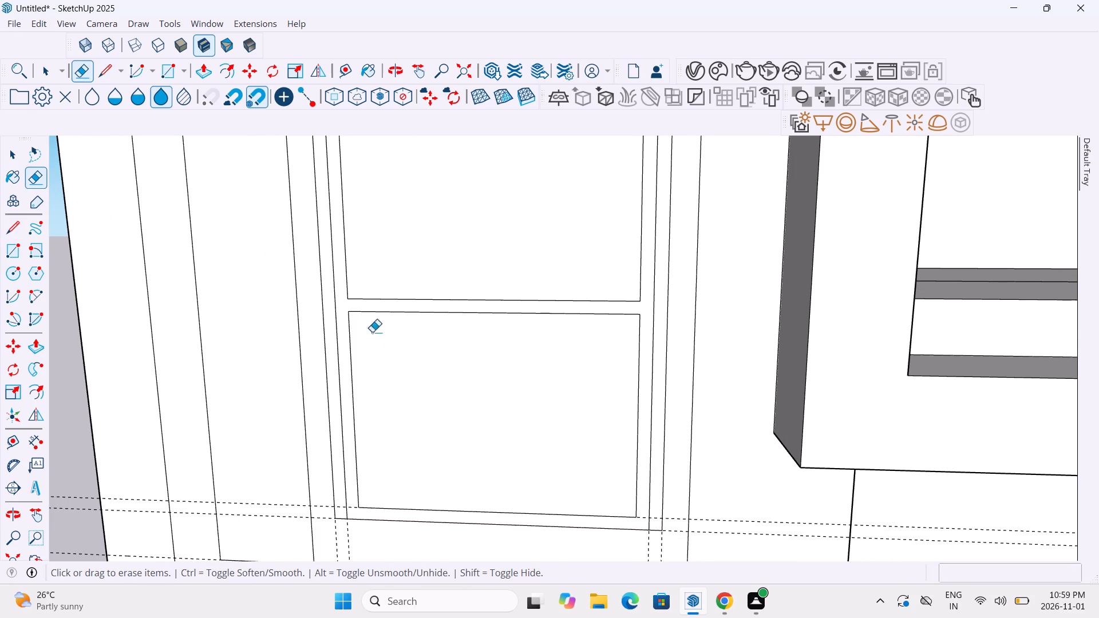
scroll(324, 370, up, 5)
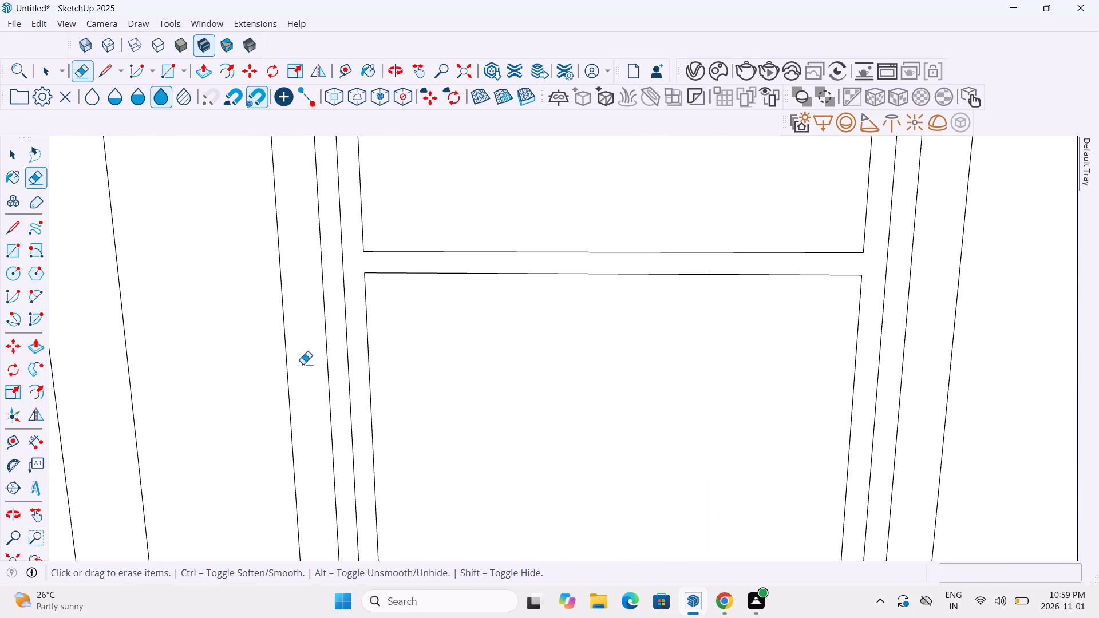
drag(305, 361, 324, 339)
scroll(324, 339, down, 5)
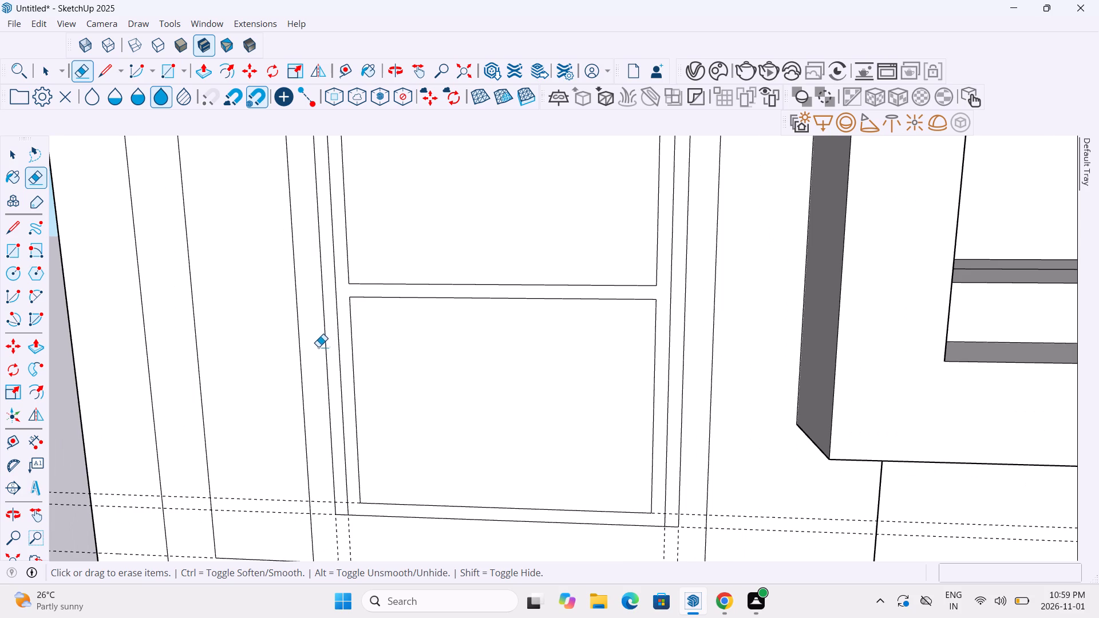
drag(313, 354, 323, 342)
drag(313, 355, 327, 338)
Erase the leftover bottom edge stub projecting past the narrowed frame's lower-left corner.
scroll(337, 529, up, 10)
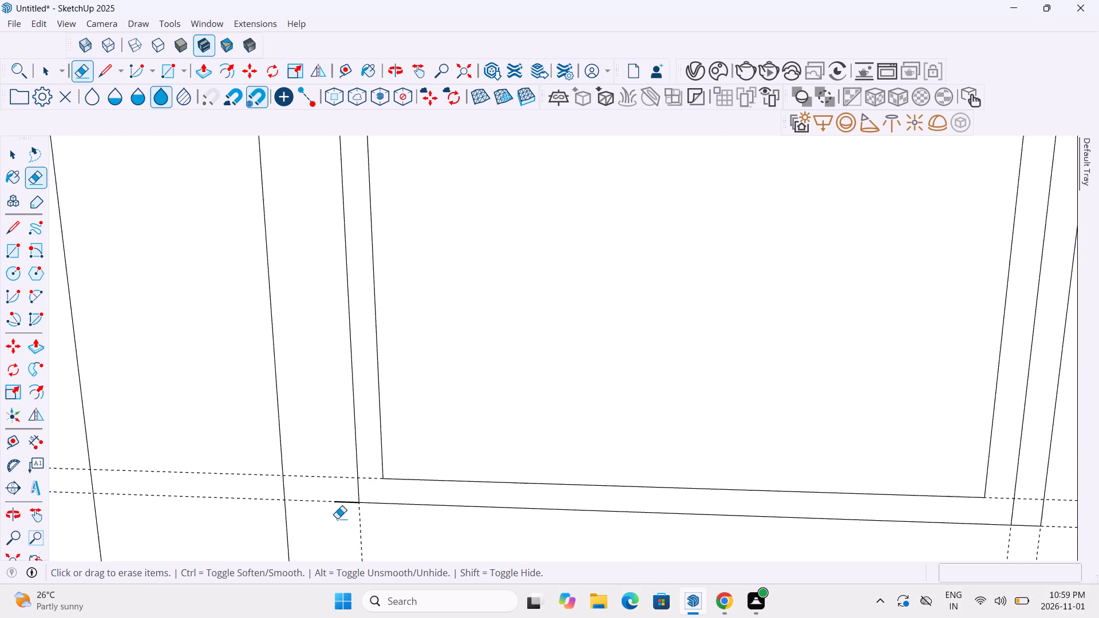
scroll(337, 518, up, 2)
drag(327, 434, 322, 518)
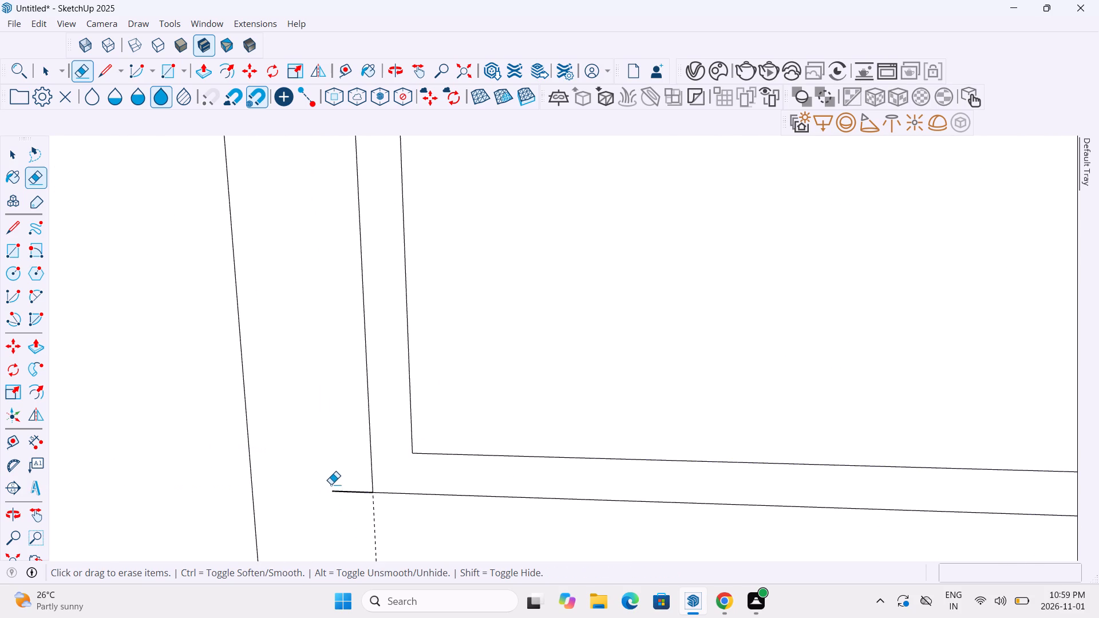
drag(331, 484, 335, 522)
scroll(335, 522, down, 20)
scroll(335, 522, down, 9)
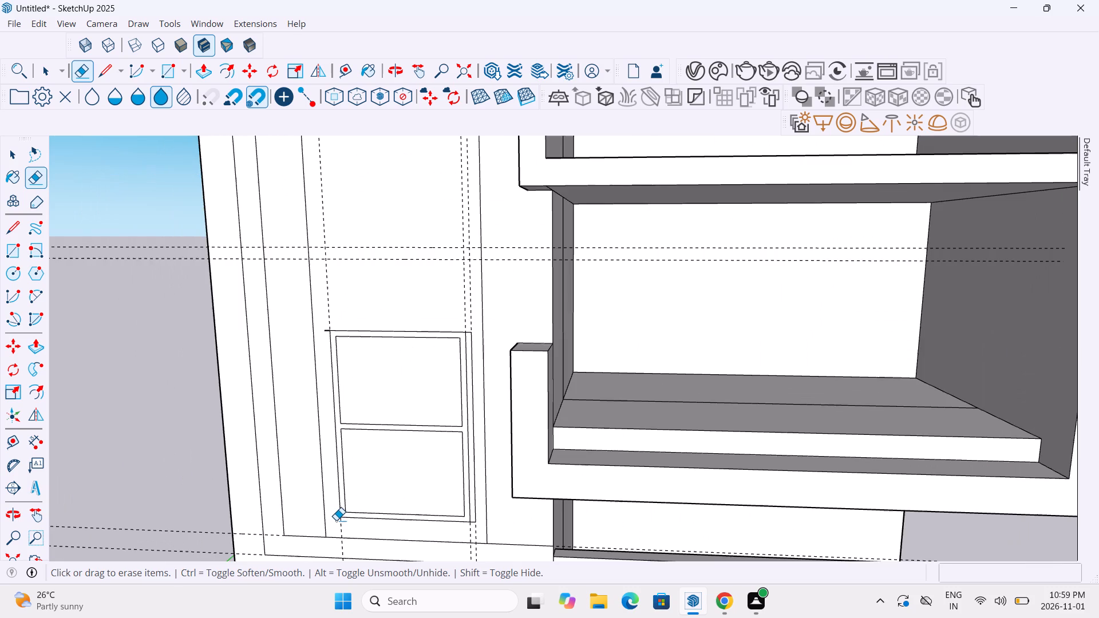
Erase the overhanging edge at the window frame's upper-left corner and the surplus edge and guide at its upper-right corner.
scroll(318, 328, up, 8)
scroll(313, 347, down, 1)
scroll(313, 347, up, 13)
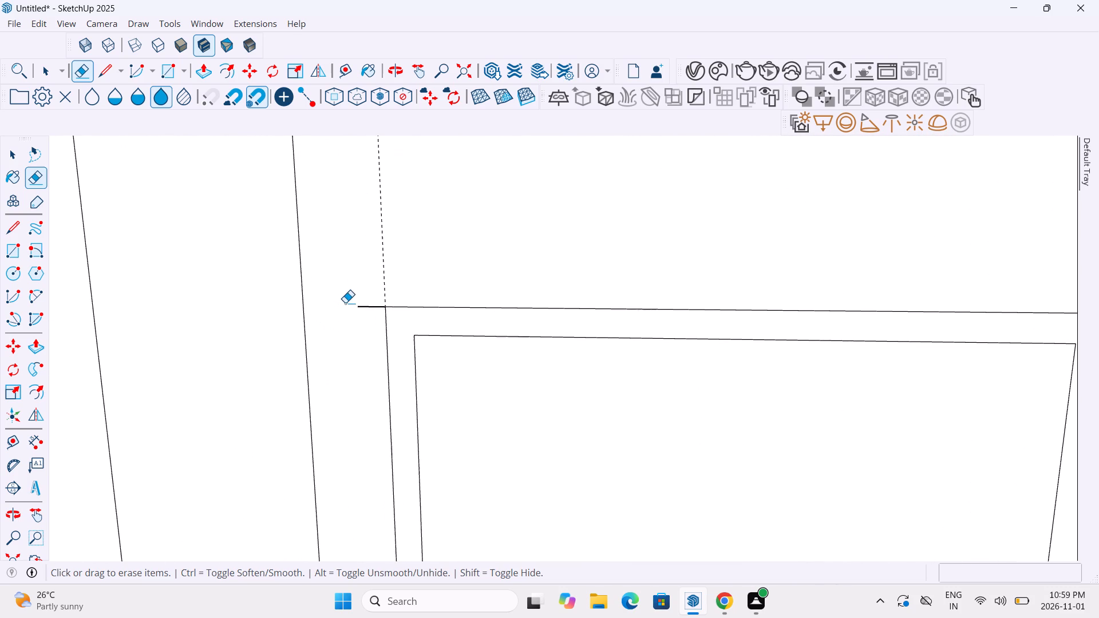
drag(355, 287, 363, 345)
scroll(363, 345, down, 19)
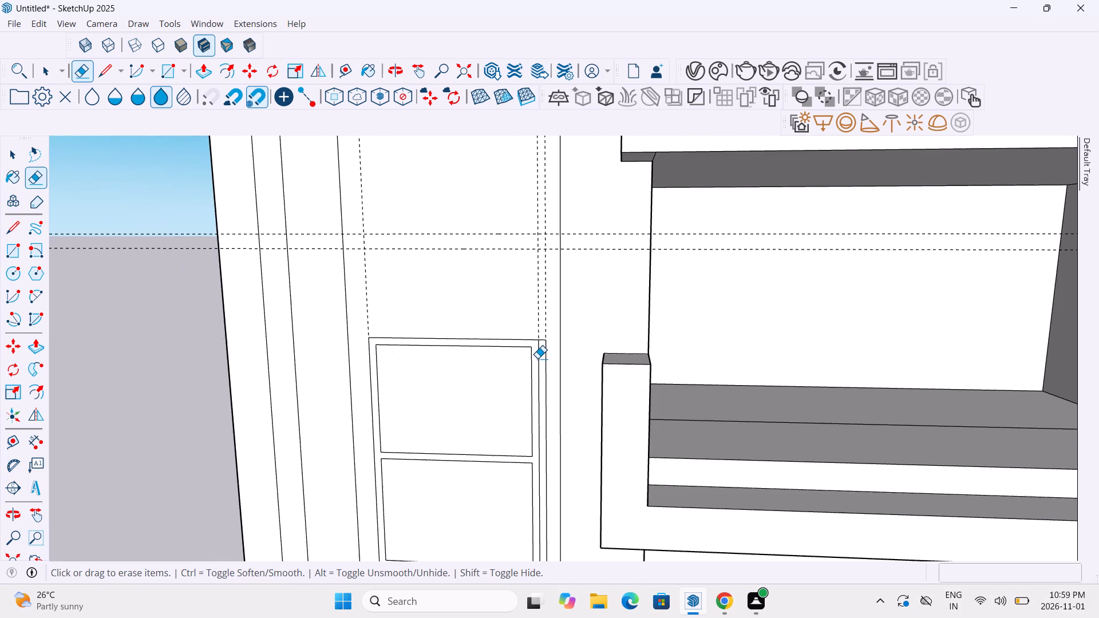
scroll(537, 355, up, 17)
drag(556, 280, 568, 347)
drag(567, 311, 587, 360)
scroll(563, 306, down, 8)
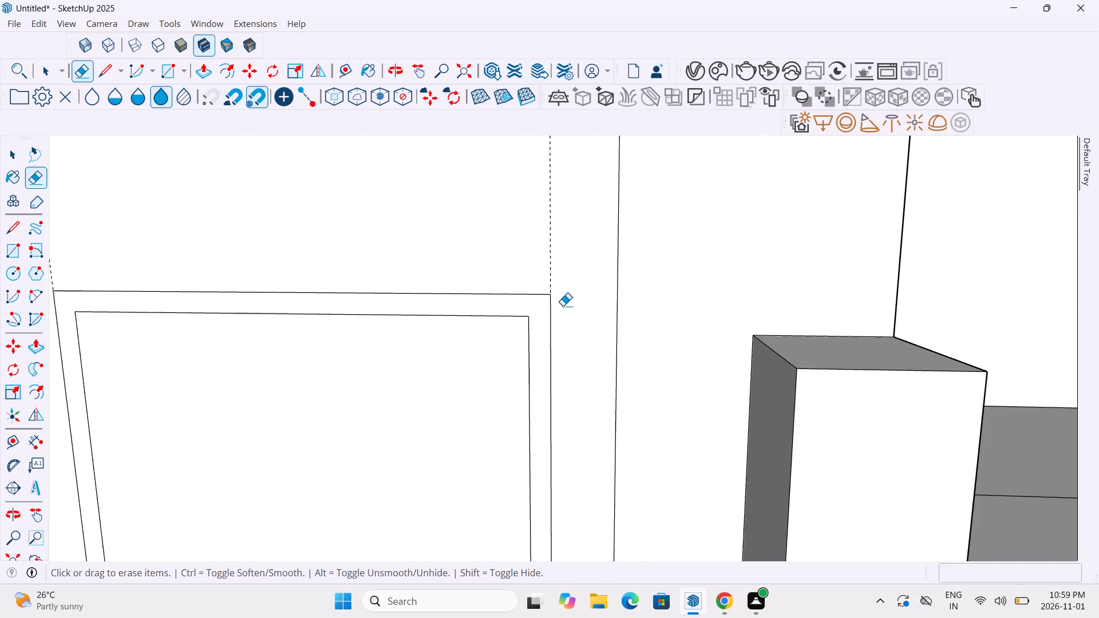
Erase the leftover edge stub projecting past the window frame's lower-right corner.
scroll(563, 306, down, 11)
scroll(536, 400, down, 6)
scroll(540, 517, up, 7)
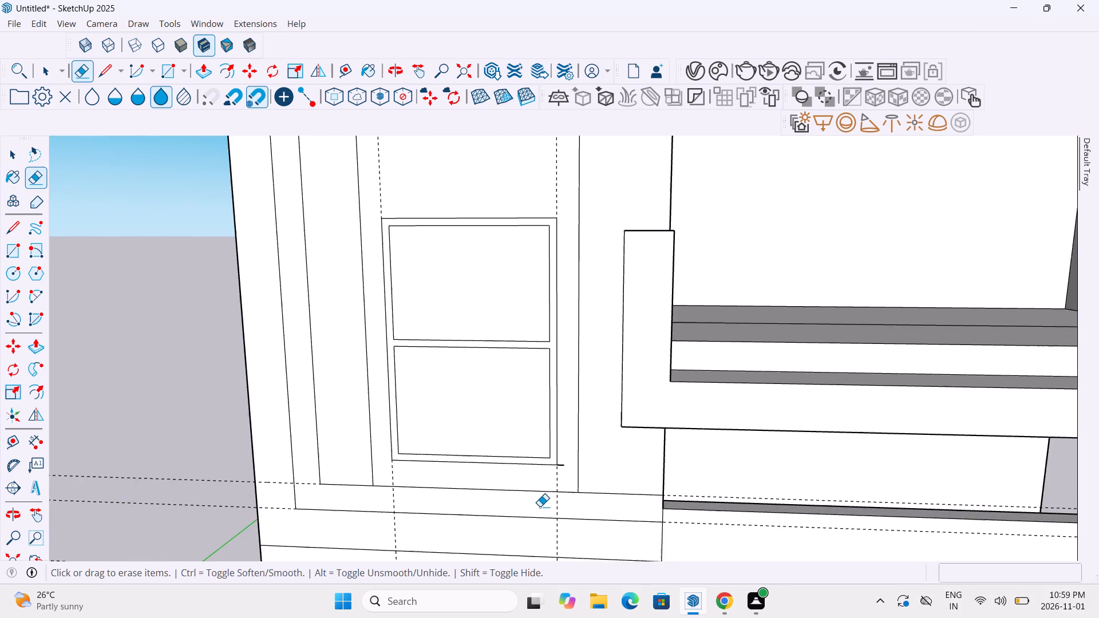
scroll(542, 508, up, 14)
drag(608, 355, 619, 399)
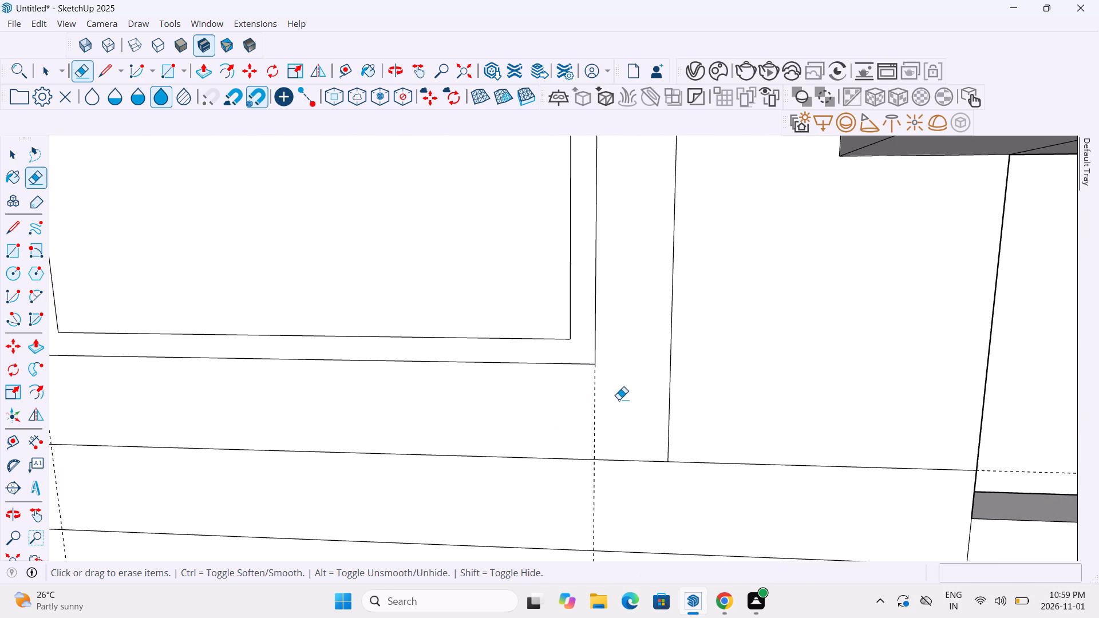
scroll(619, 399, down, 20)
scroll(619, 399, down, 16)
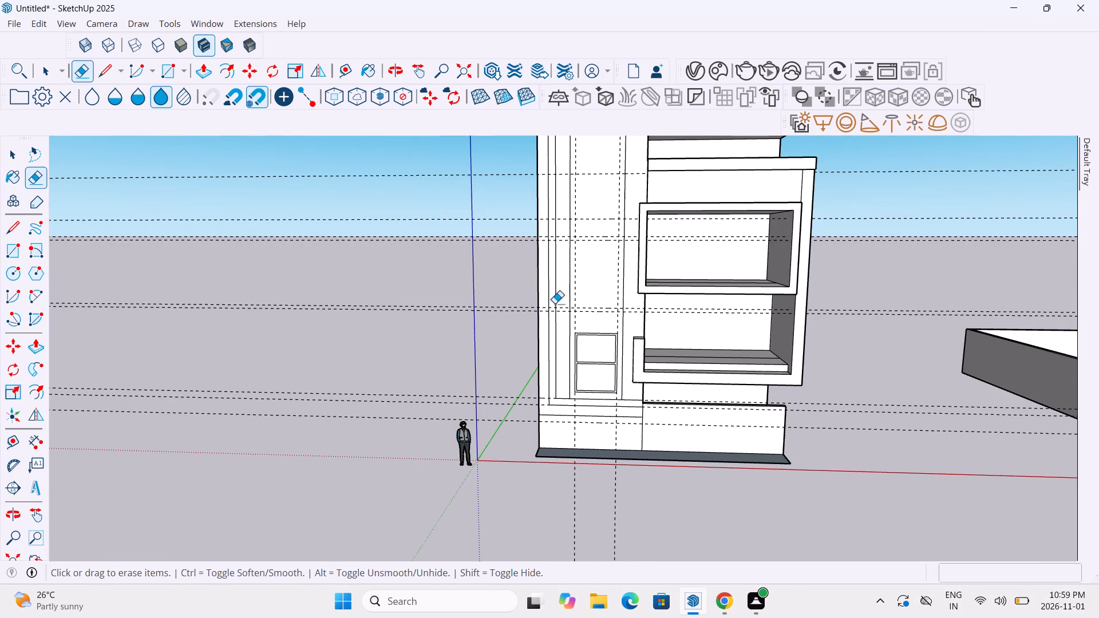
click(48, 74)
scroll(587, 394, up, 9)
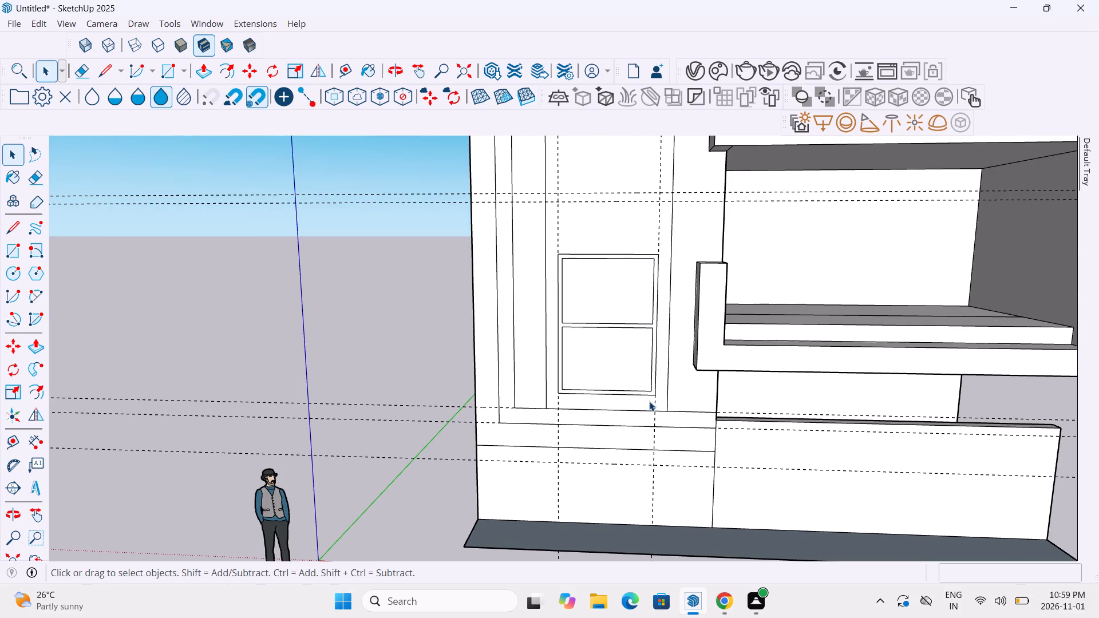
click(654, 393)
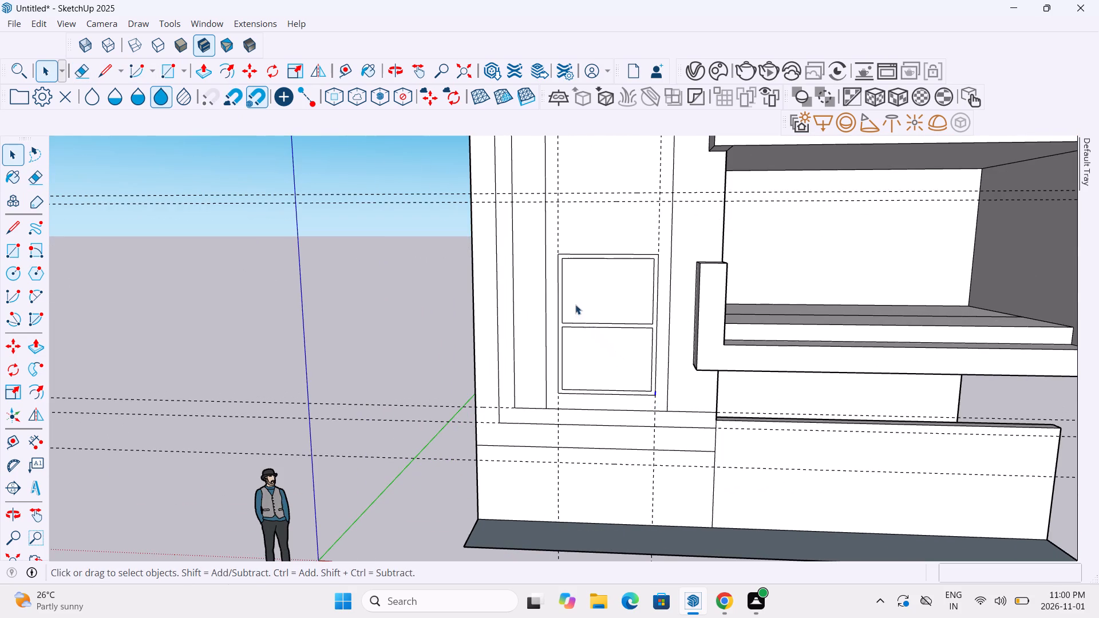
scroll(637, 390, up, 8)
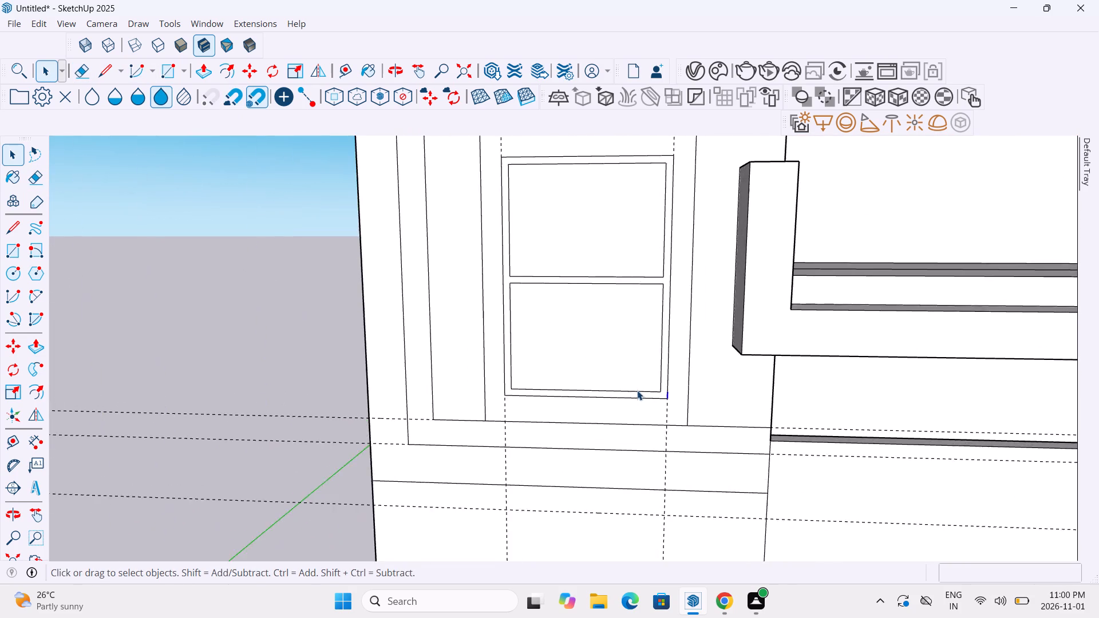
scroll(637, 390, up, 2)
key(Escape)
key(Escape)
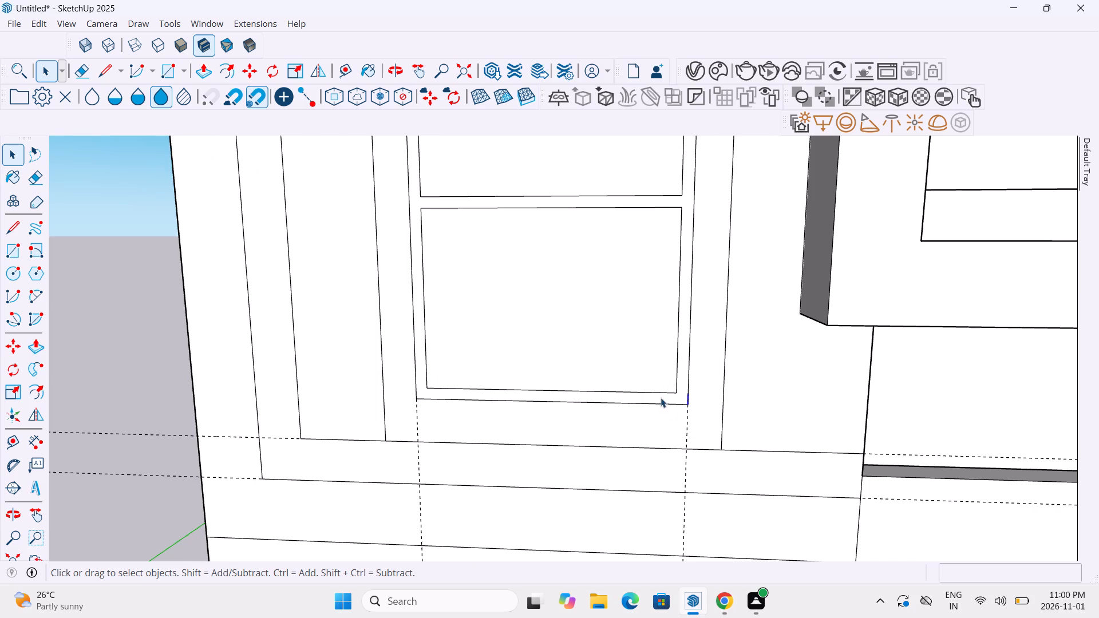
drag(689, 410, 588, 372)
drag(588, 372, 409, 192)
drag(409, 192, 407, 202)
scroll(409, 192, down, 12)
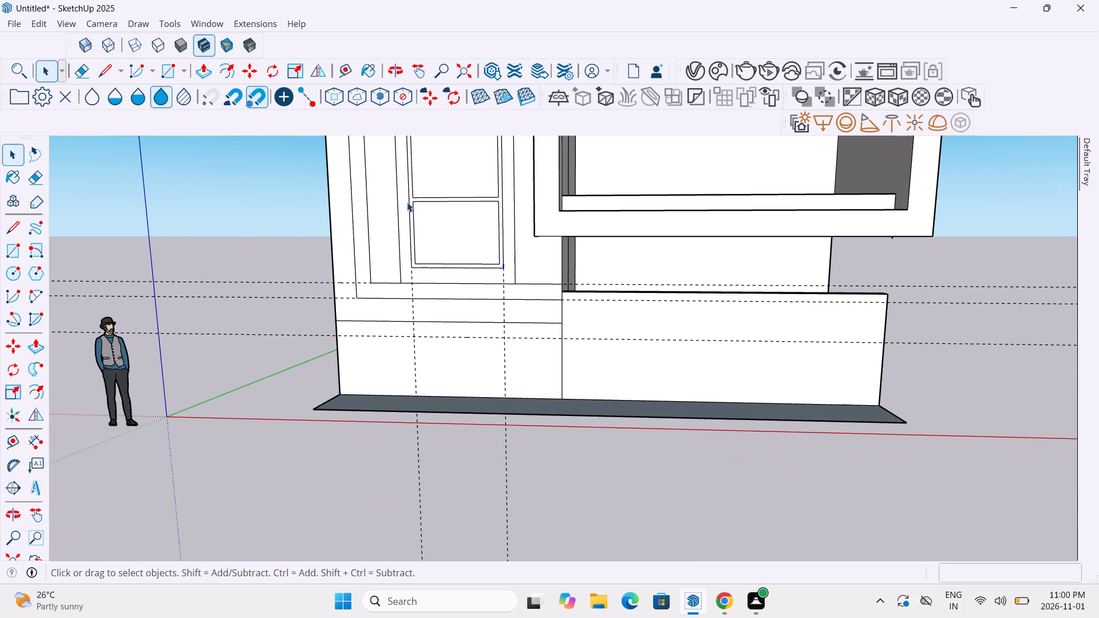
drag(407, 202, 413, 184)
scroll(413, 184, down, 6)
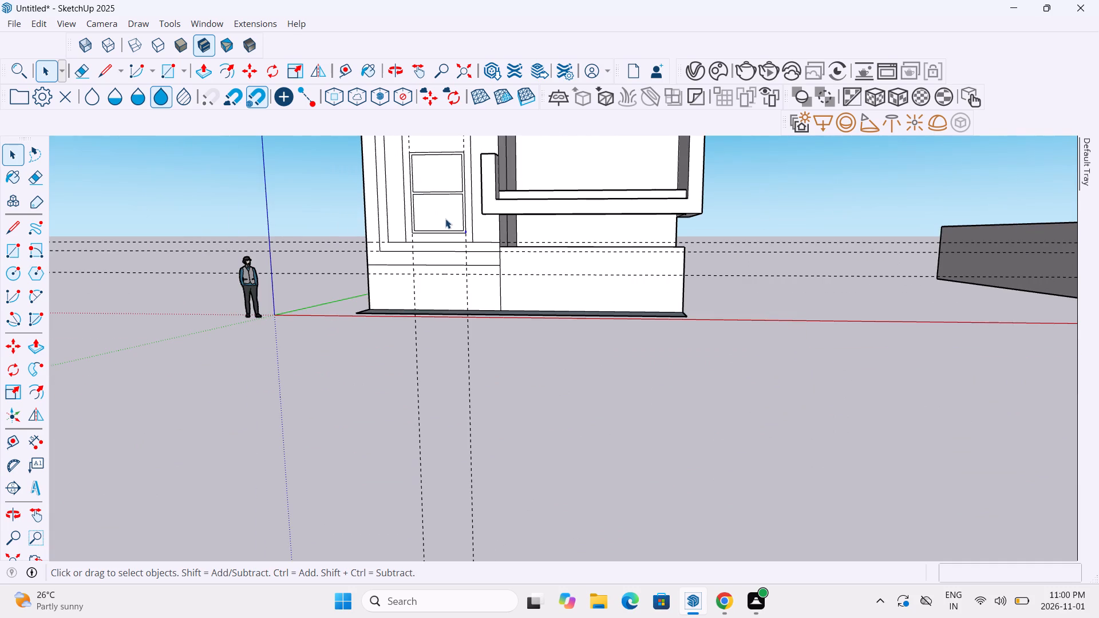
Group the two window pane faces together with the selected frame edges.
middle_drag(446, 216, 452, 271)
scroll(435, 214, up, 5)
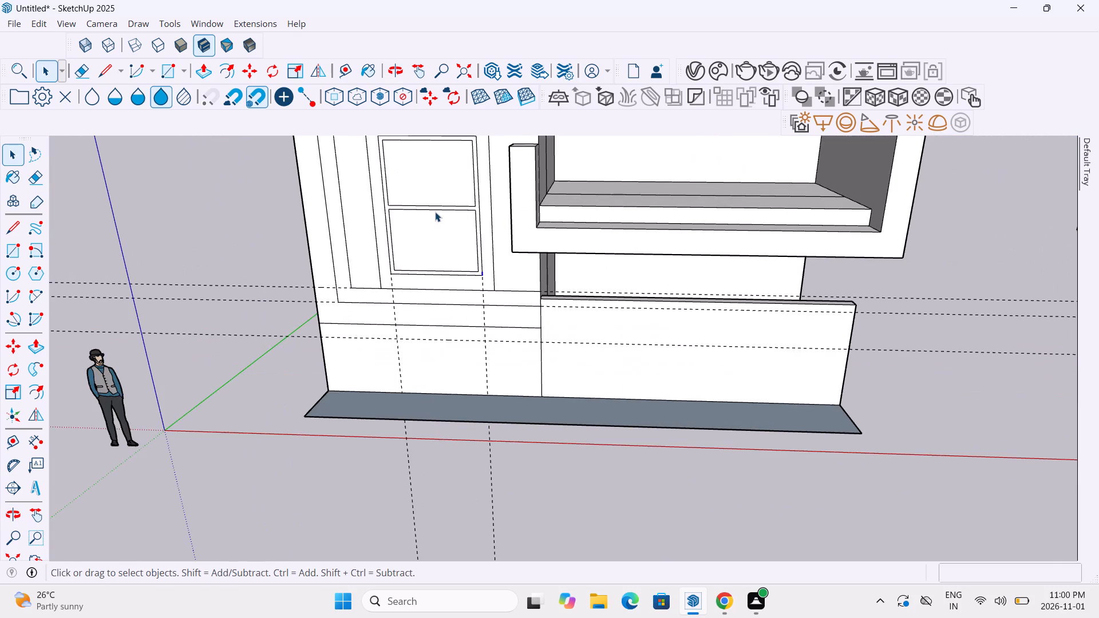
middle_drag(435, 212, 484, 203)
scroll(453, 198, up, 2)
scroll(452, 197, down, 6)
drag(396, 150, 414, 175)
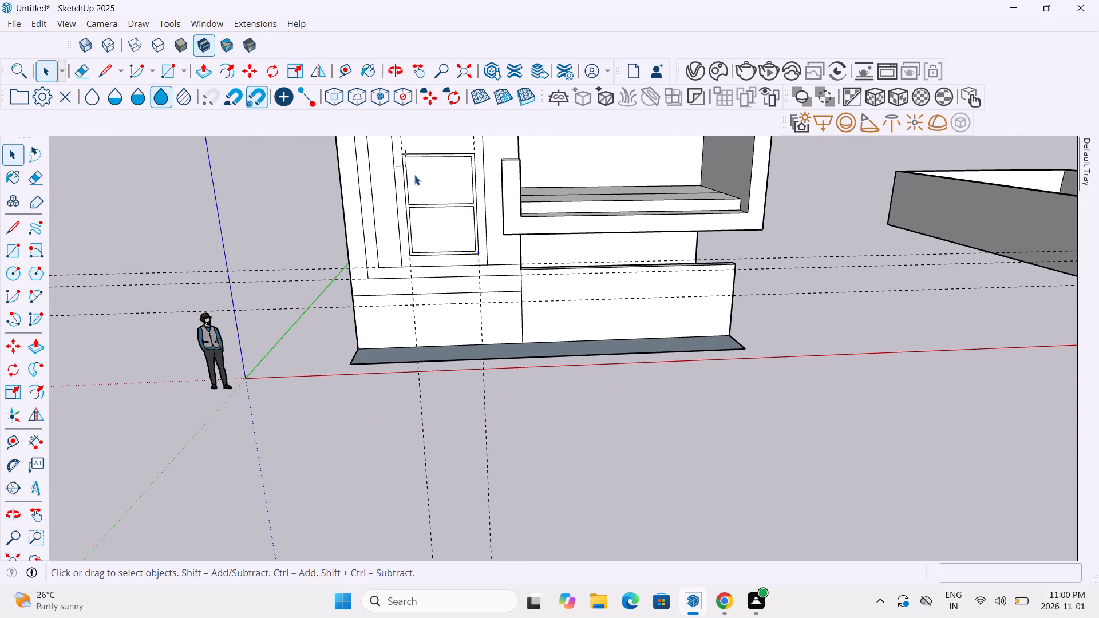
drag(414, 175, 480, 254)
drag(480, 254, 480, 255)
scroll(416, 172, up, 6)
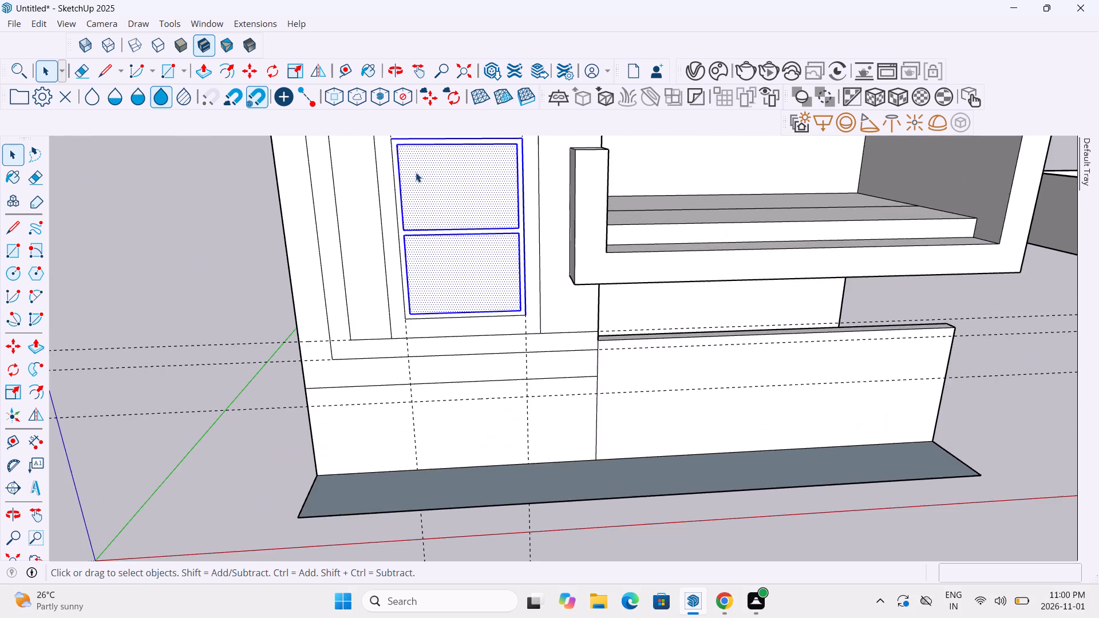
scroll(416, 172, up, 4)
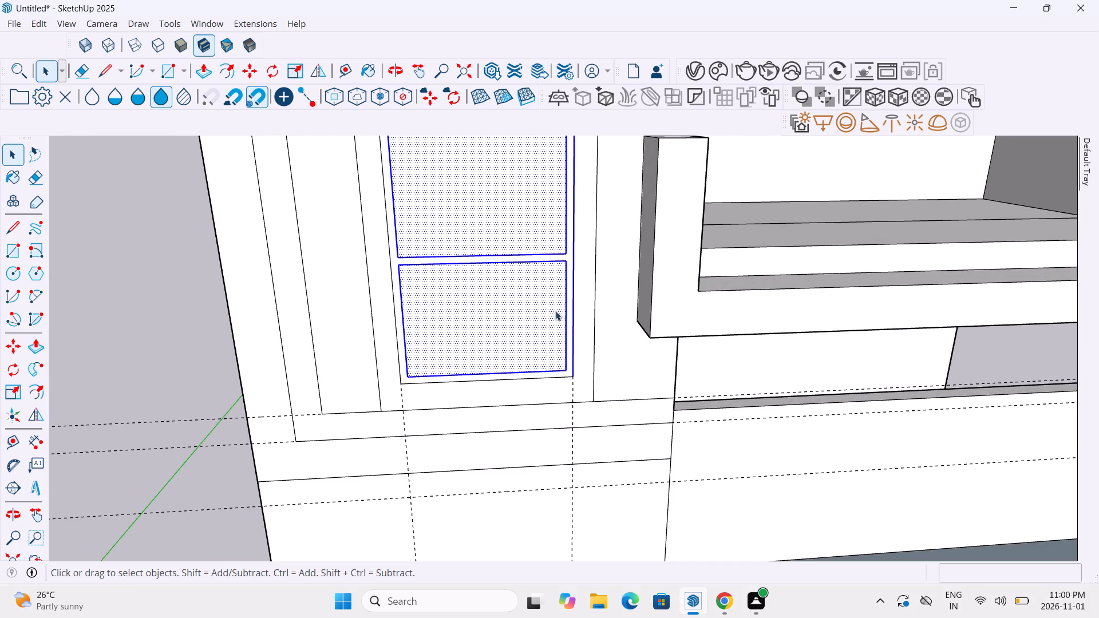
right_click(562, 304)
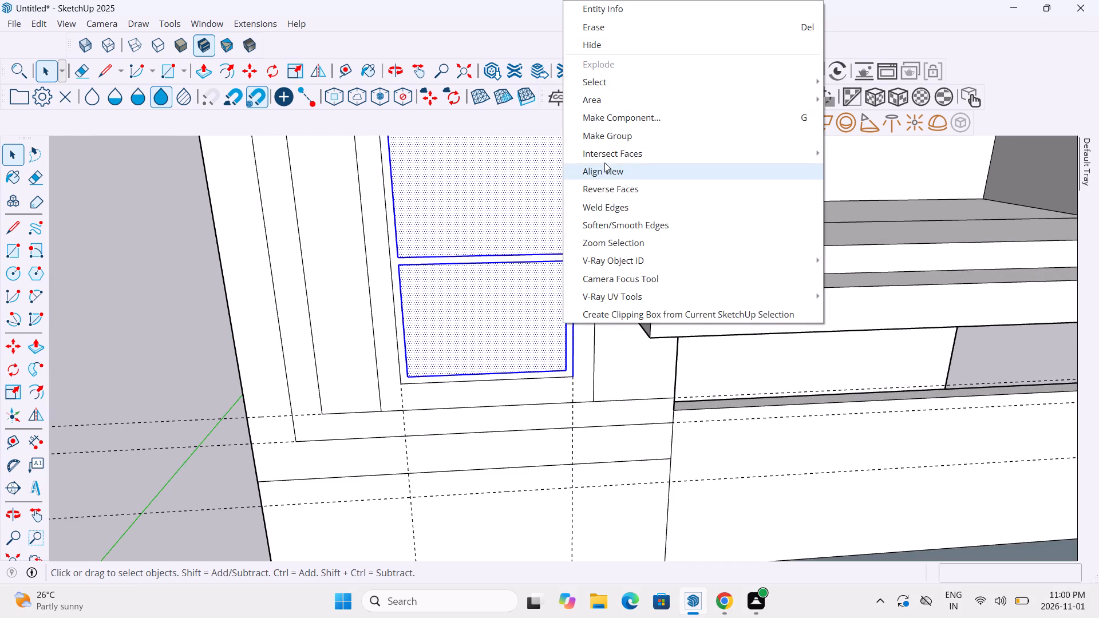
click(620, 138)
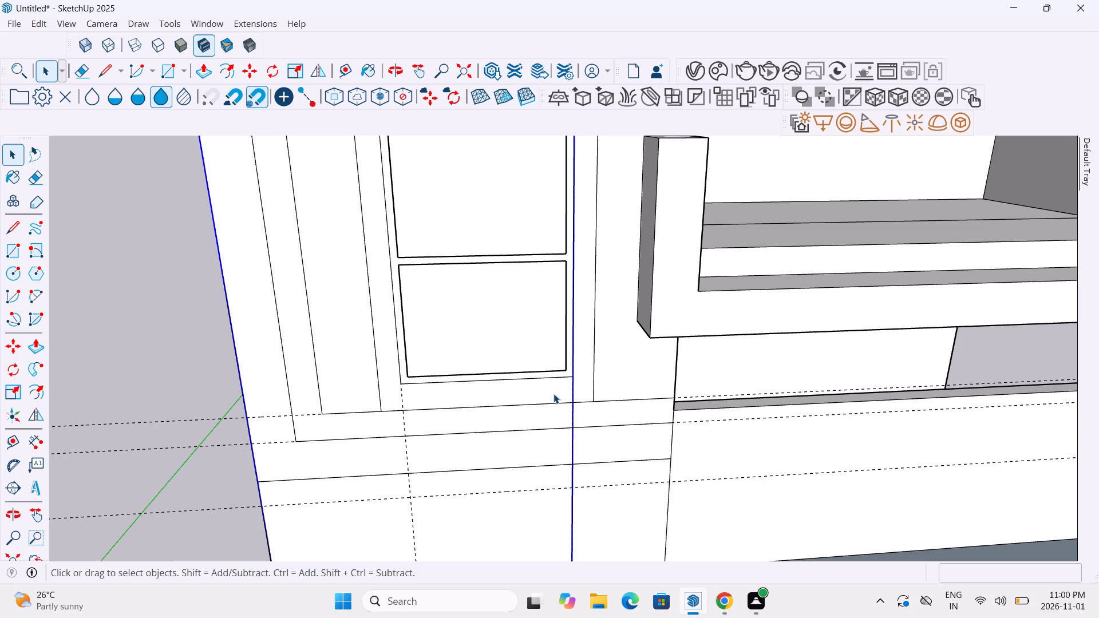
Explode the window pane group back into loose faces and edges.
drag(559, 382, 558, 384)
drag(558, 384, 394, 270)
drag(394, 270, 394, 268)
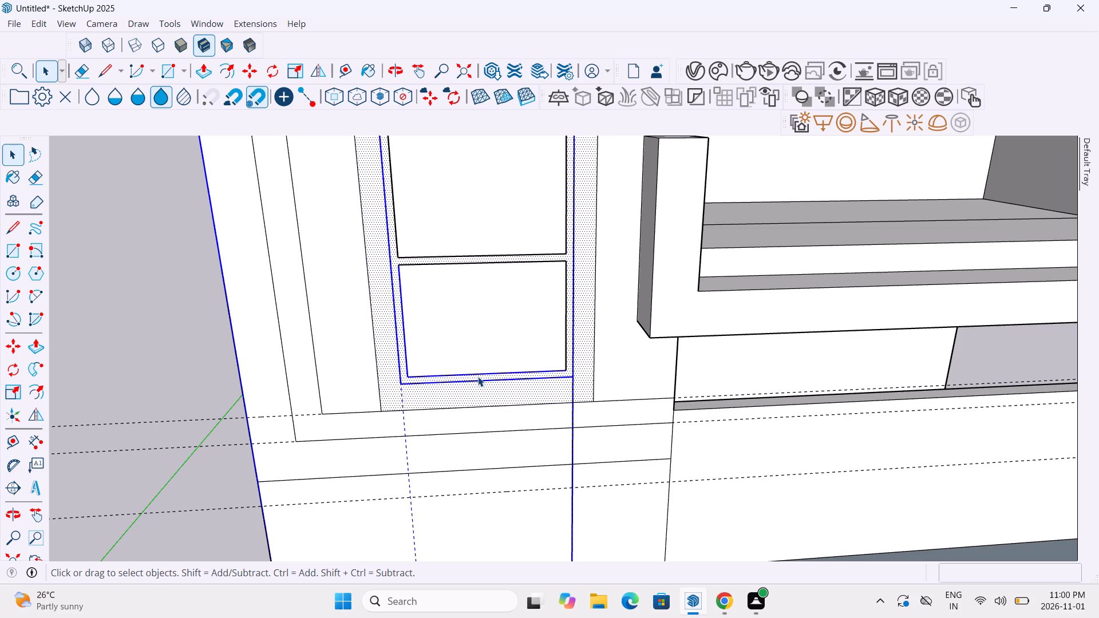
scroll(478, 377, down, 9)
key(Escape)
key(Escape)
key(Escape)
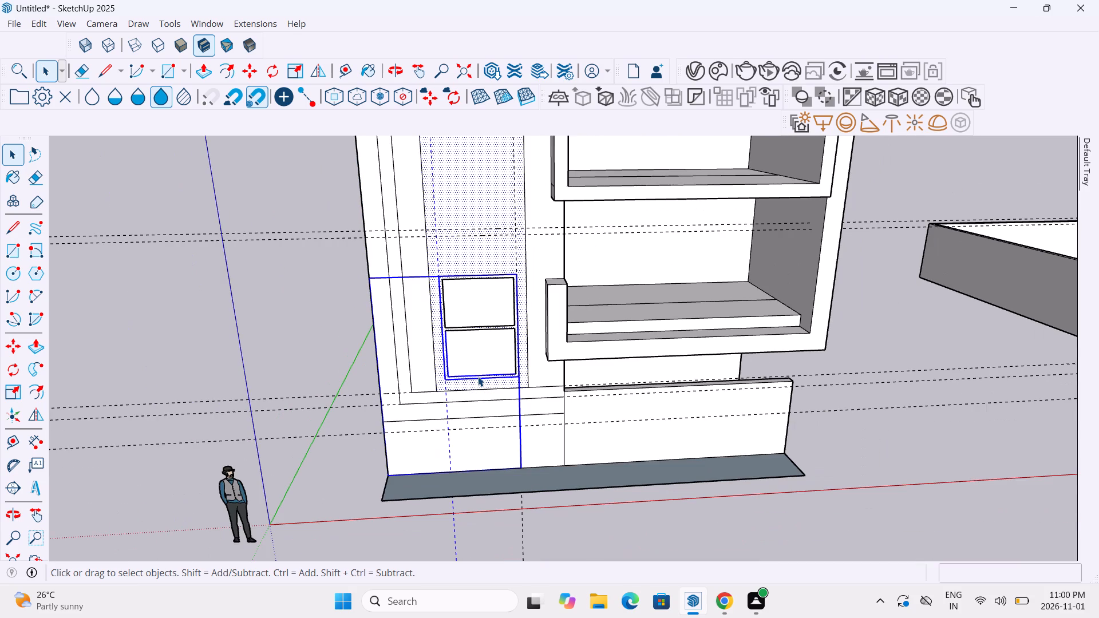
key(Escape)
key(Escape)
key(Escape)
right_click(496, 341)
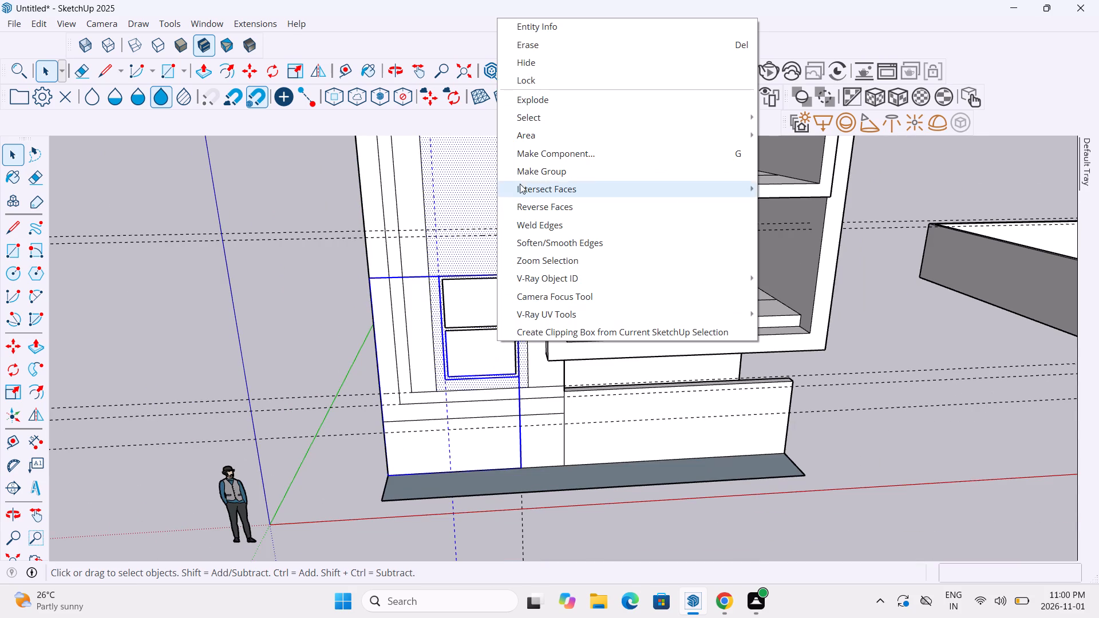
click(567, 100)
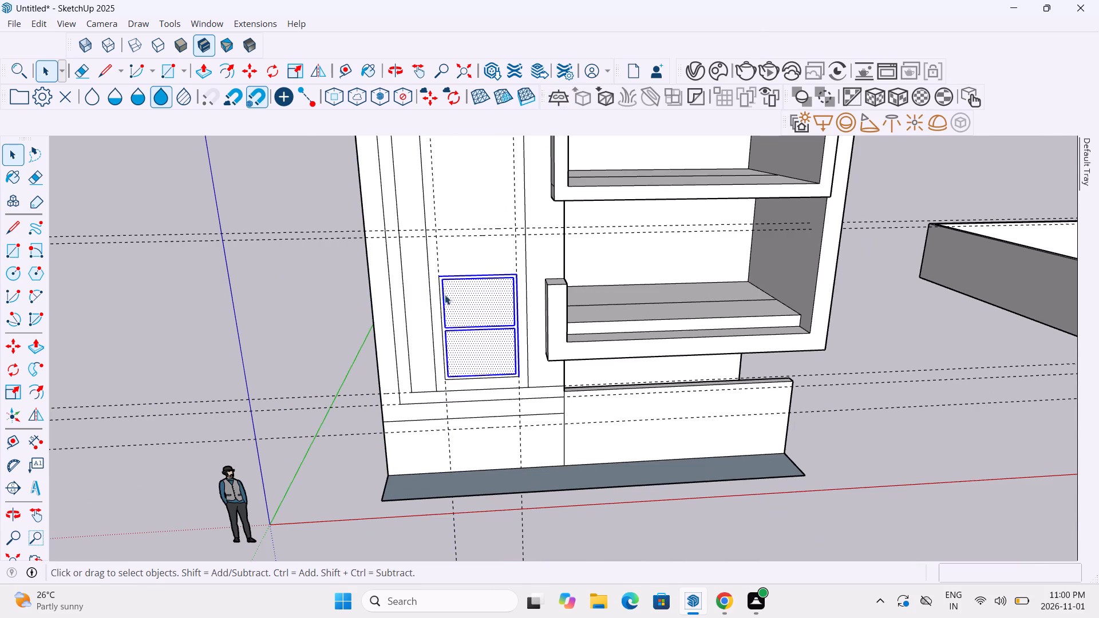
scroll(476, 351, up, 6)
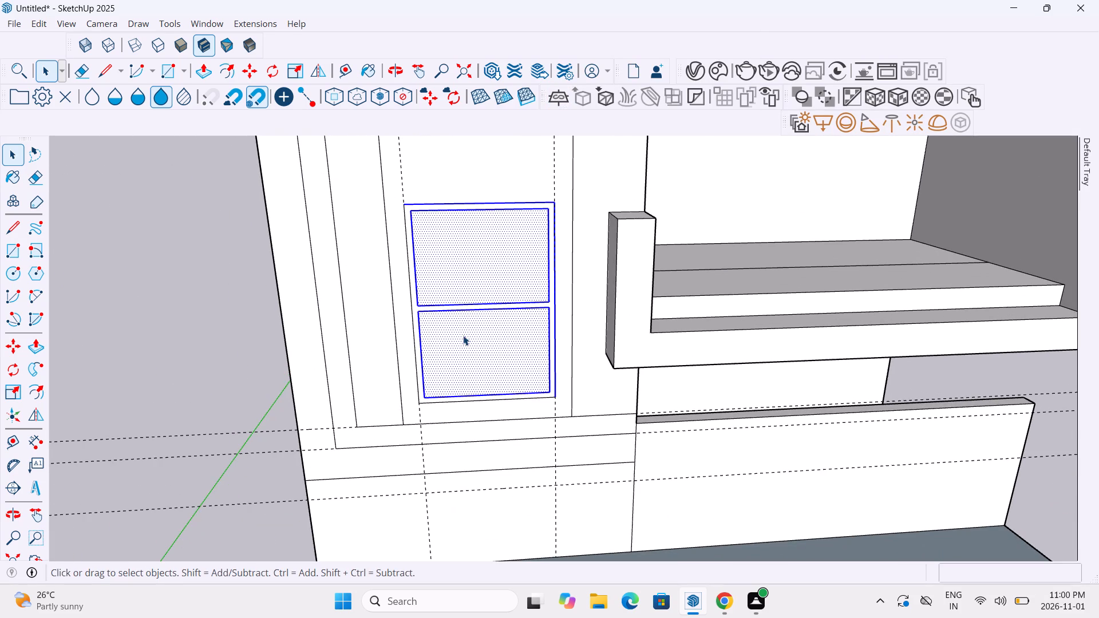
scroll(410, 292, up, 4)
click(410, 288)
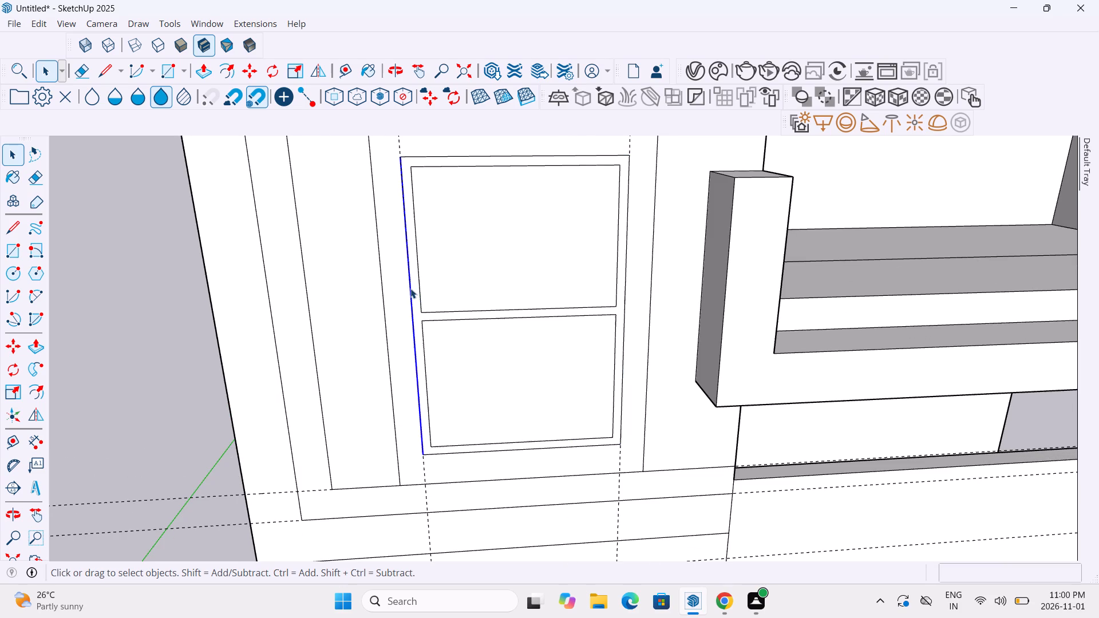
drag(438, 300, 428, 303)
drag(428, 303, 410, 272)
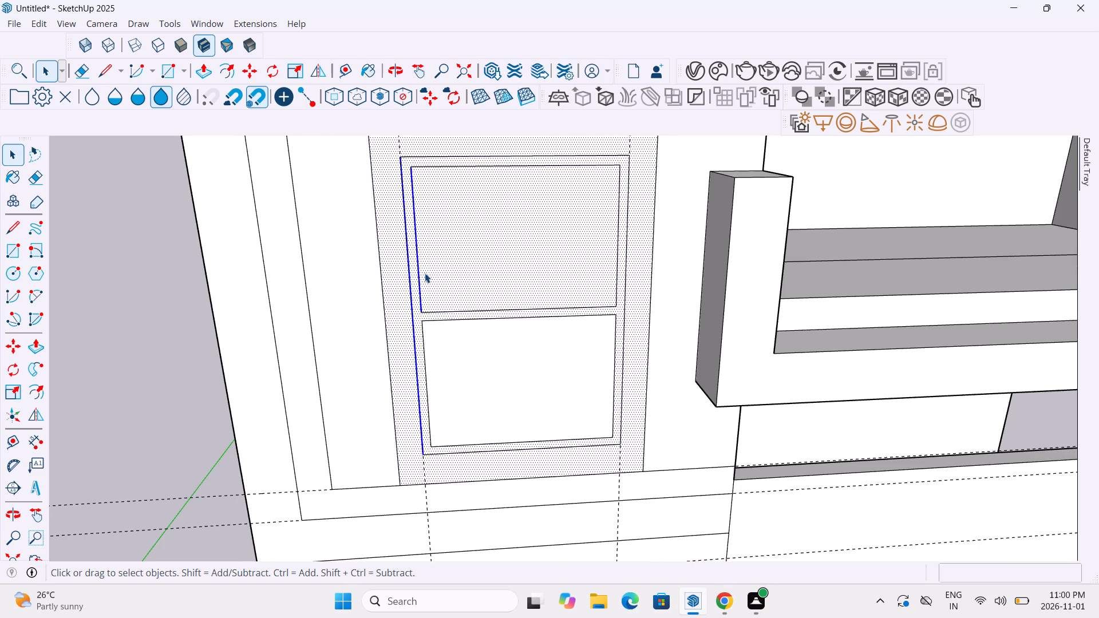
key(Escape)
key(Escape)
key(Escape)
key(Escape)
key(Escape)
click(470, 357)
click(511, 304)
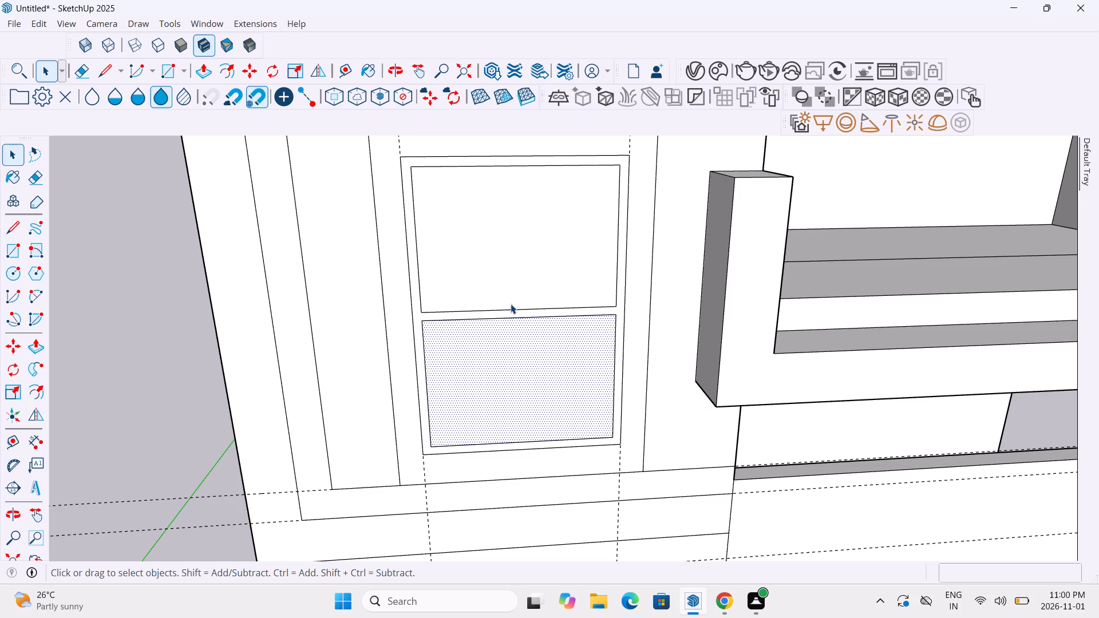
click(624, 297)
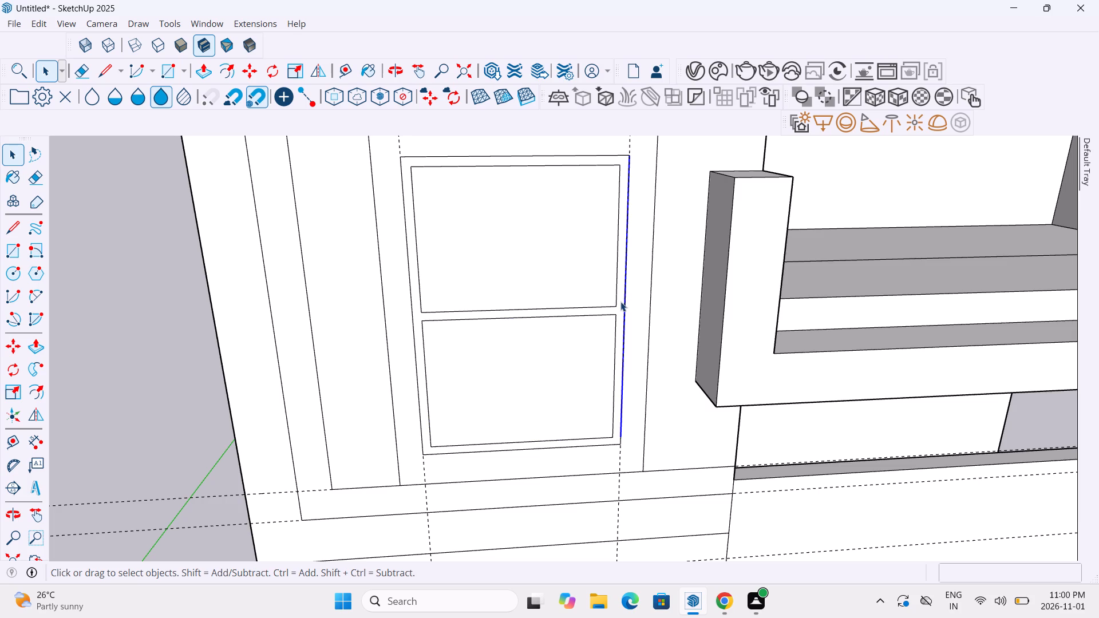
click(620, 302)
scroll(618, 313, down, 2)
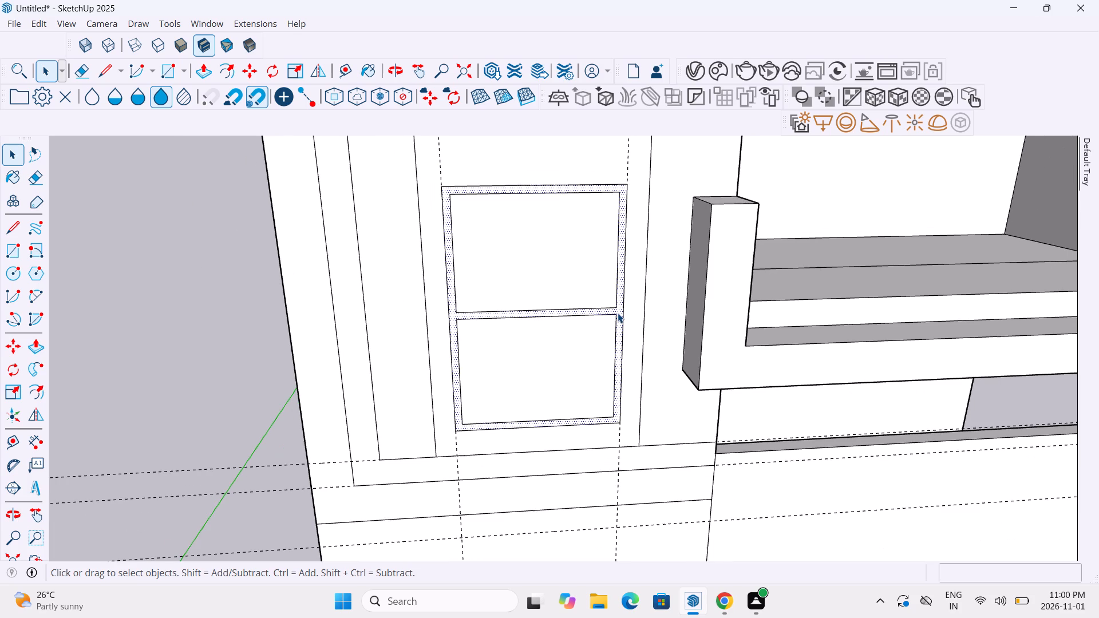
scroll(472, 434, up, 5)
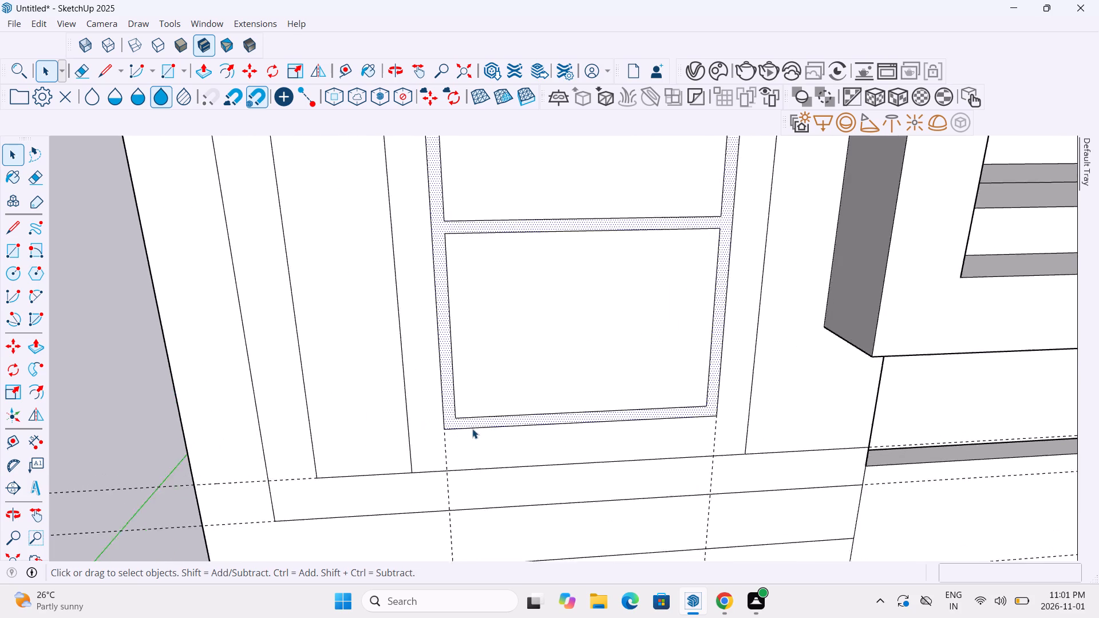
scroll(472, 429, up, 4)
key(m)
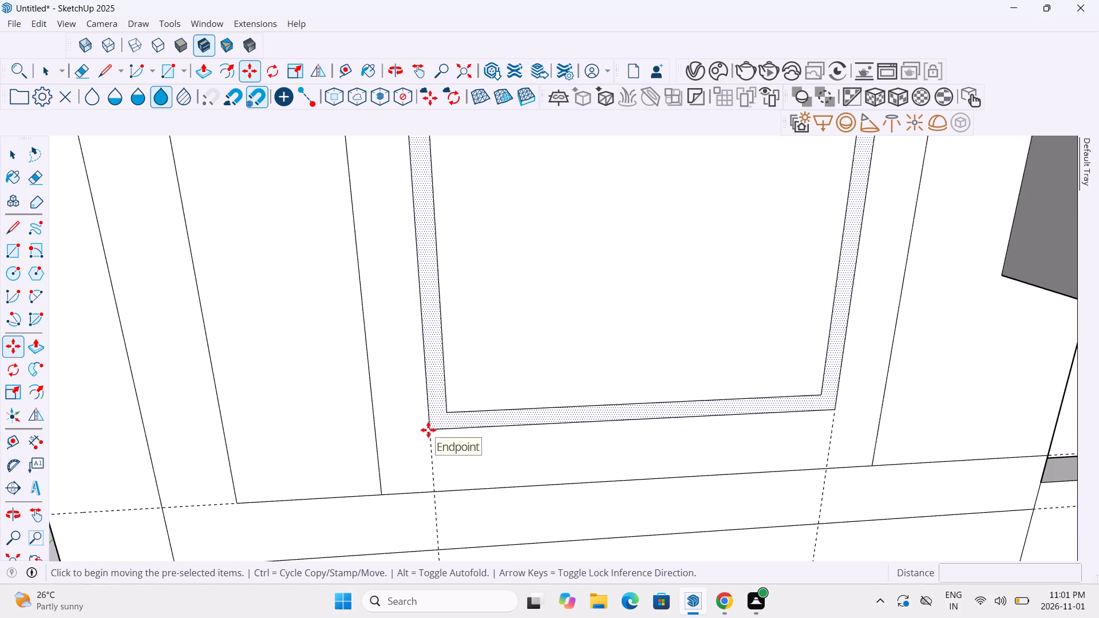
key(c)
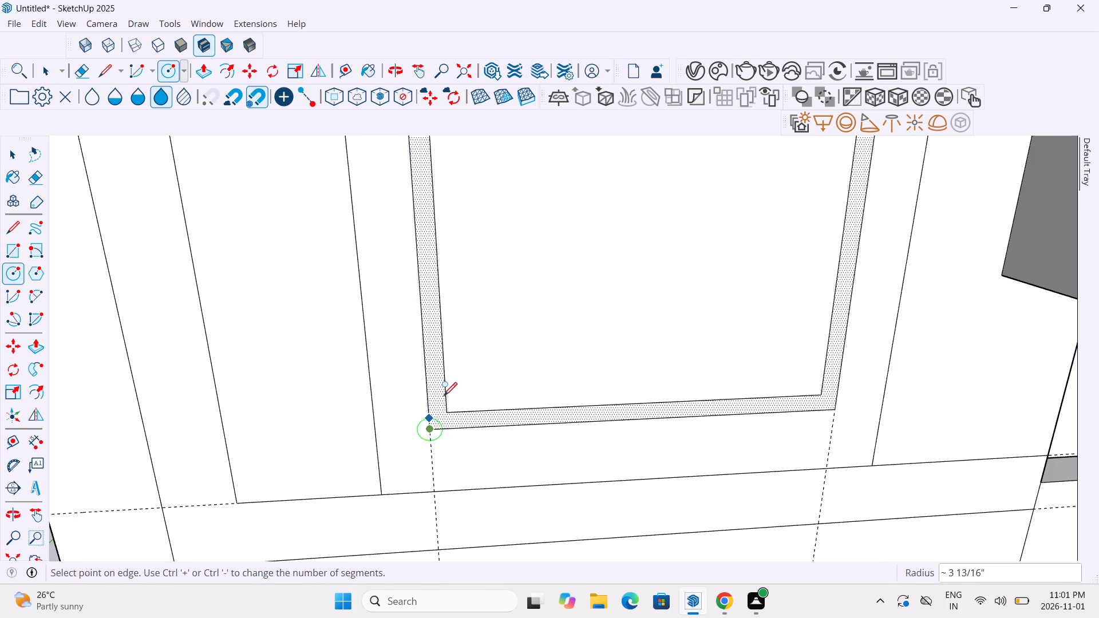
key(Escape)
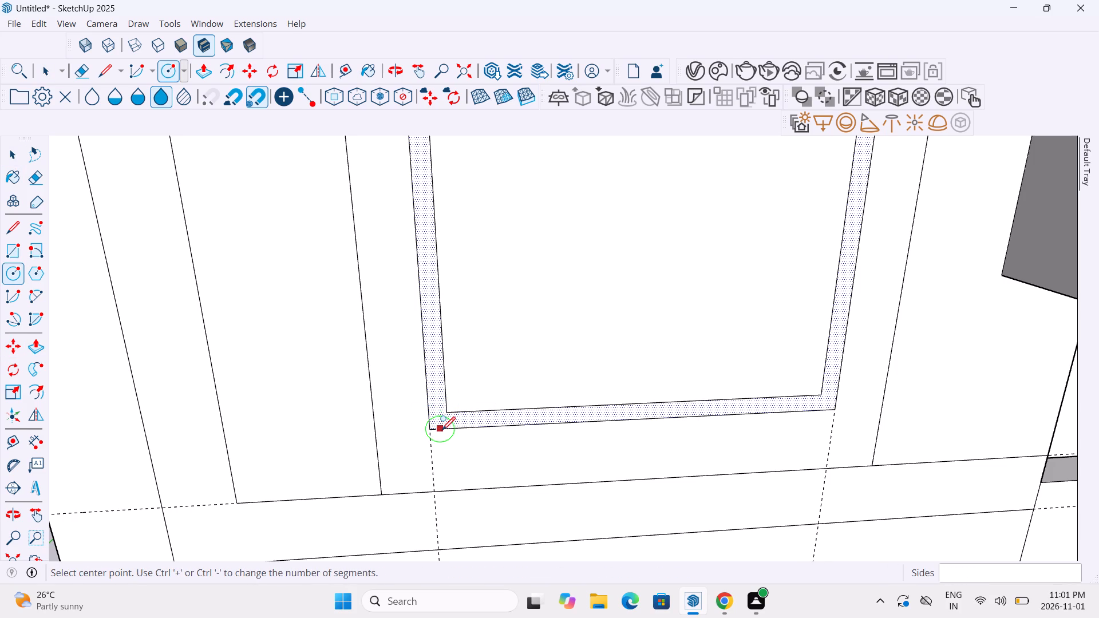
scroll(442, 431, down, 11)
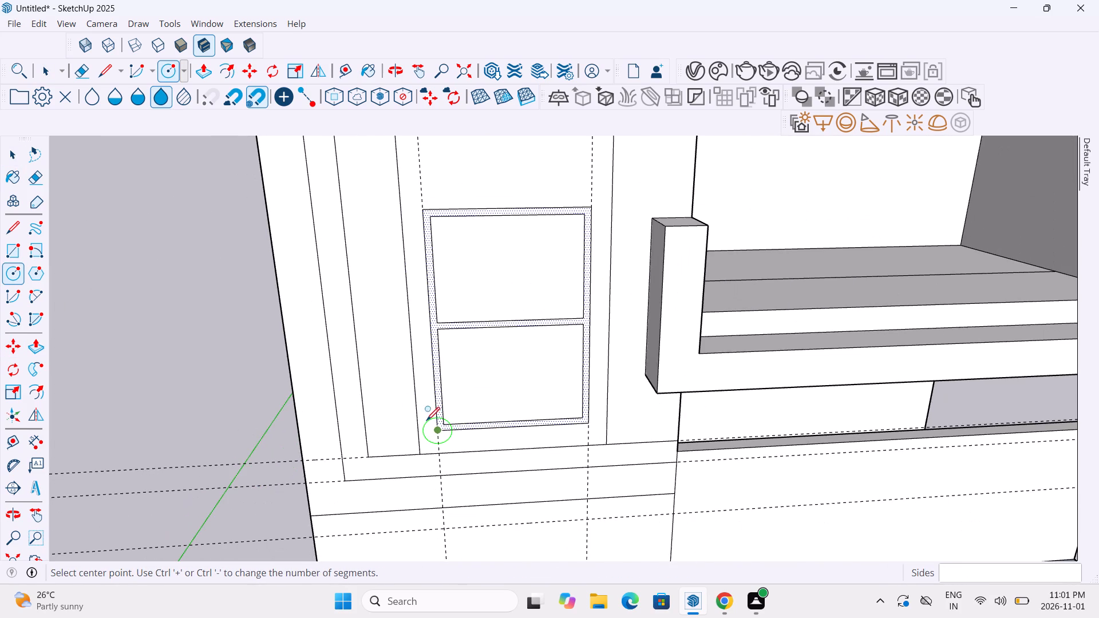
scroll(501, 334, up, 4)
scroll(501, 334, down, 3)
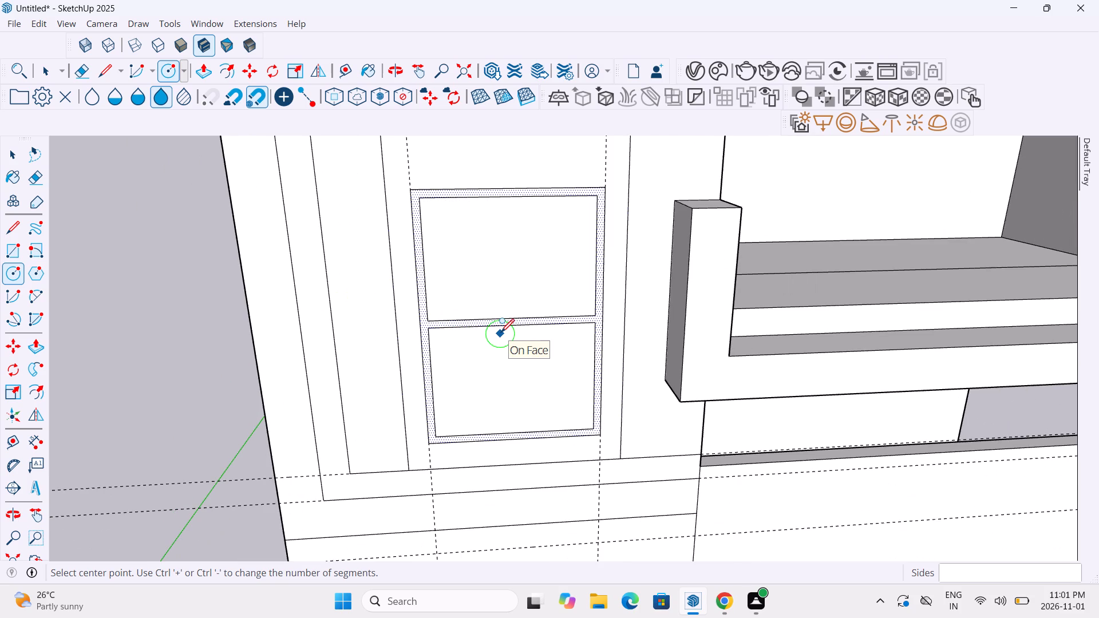
Group the two window pane faces on the facade together with the frame's selected outer edges.
click(80, 71)
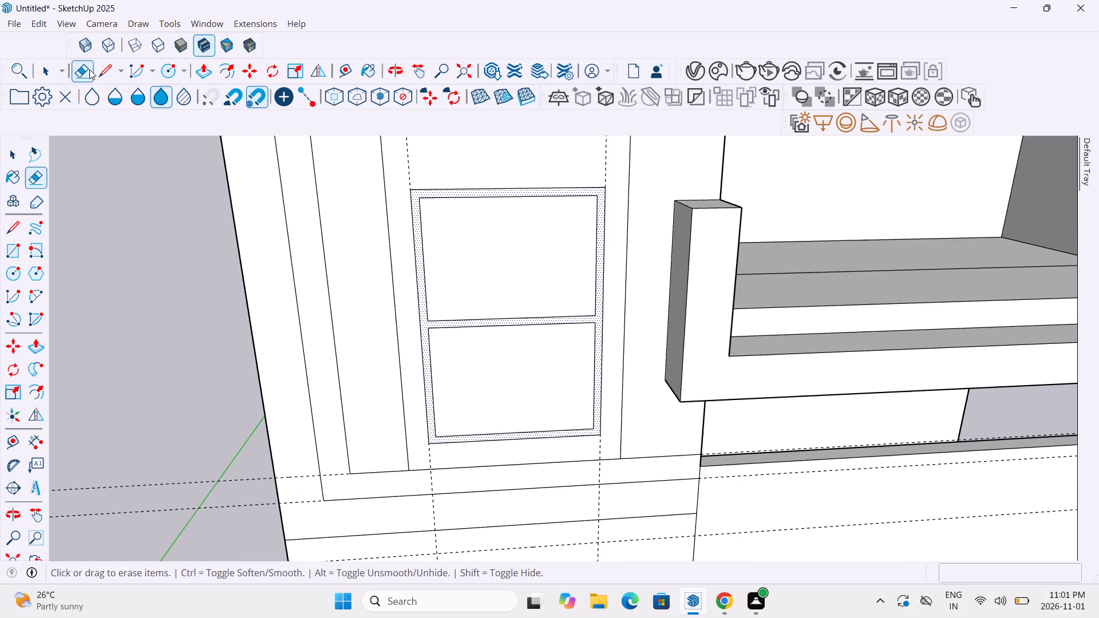
click(108, 69)
click(46, 73)
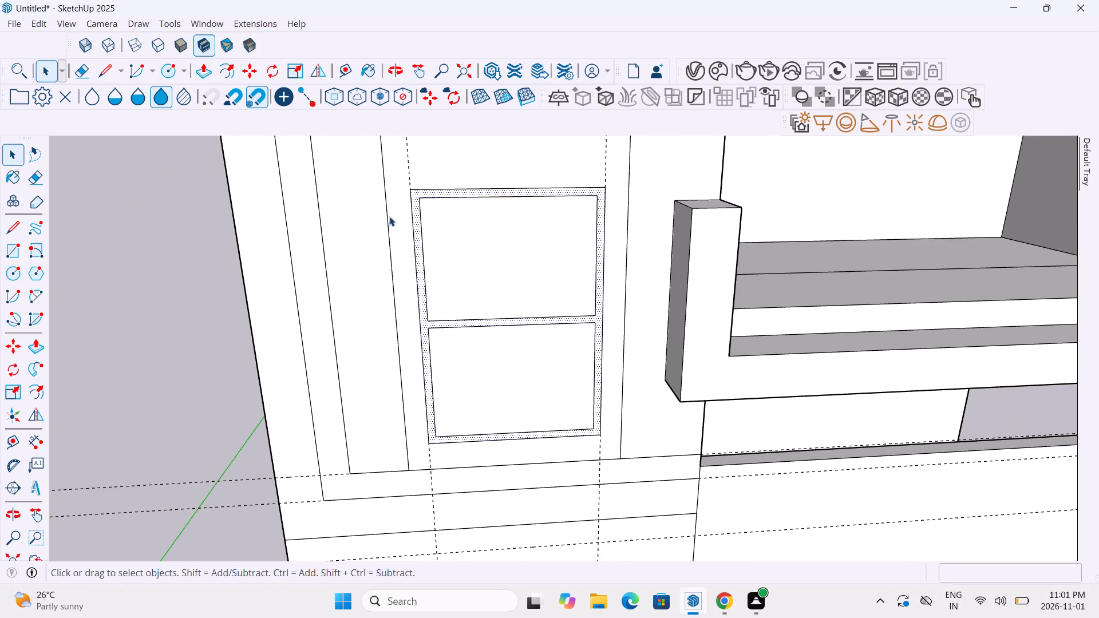
drag(410, 187, 438, 239)
drag(438, 239, 606, 442)
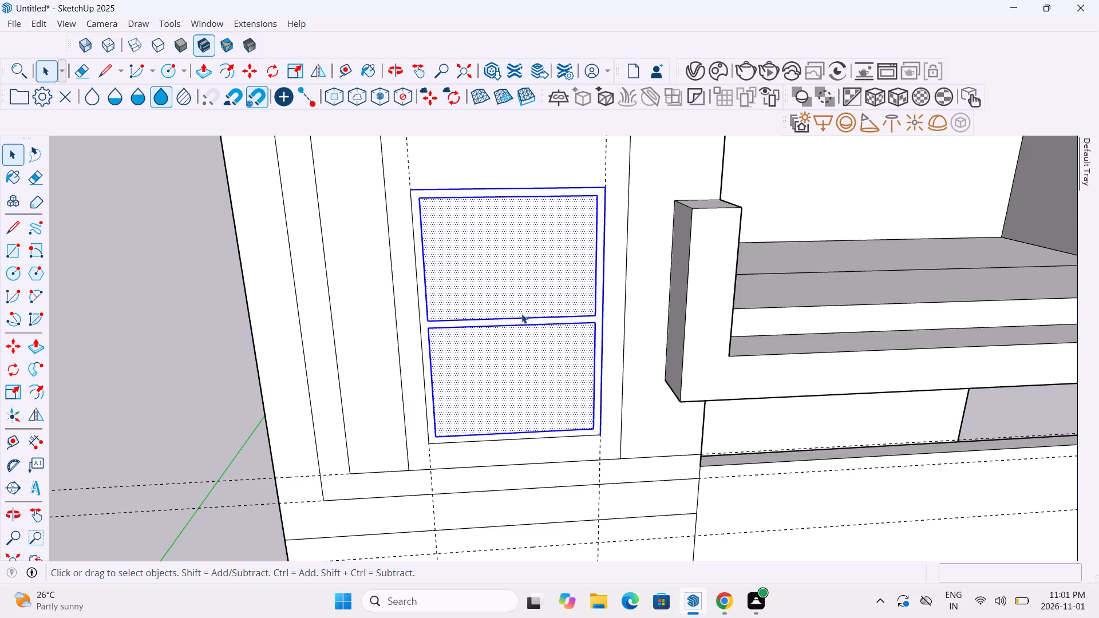
right_click(521, 314)
click(556, 135)
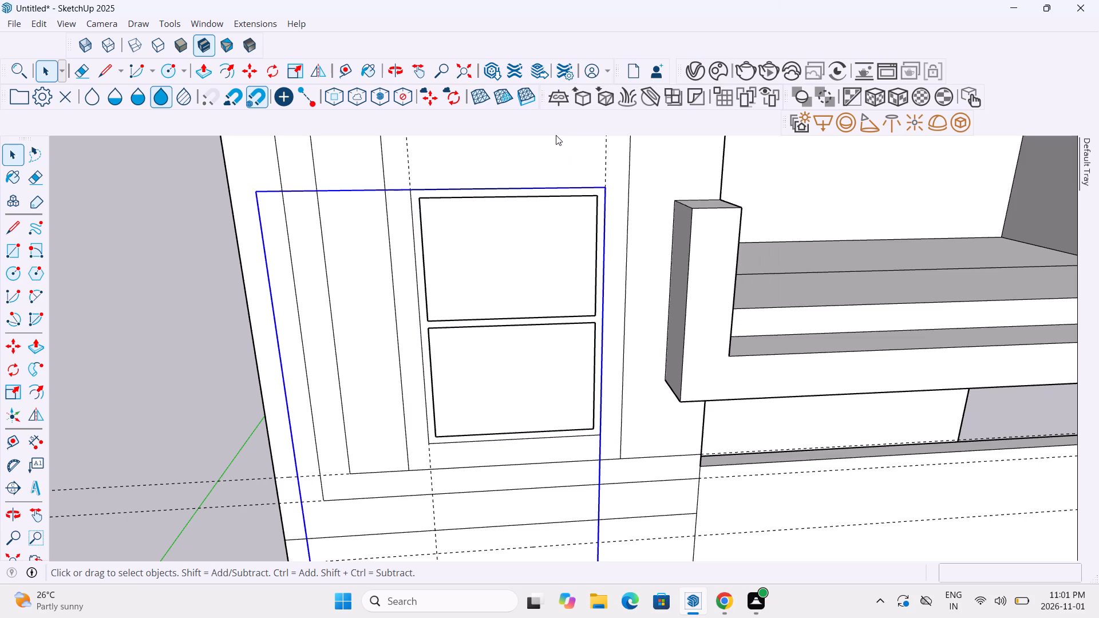
Copy the window pane group from its lower-right frame corner into open space beside the building, about 39' away.
key(m)
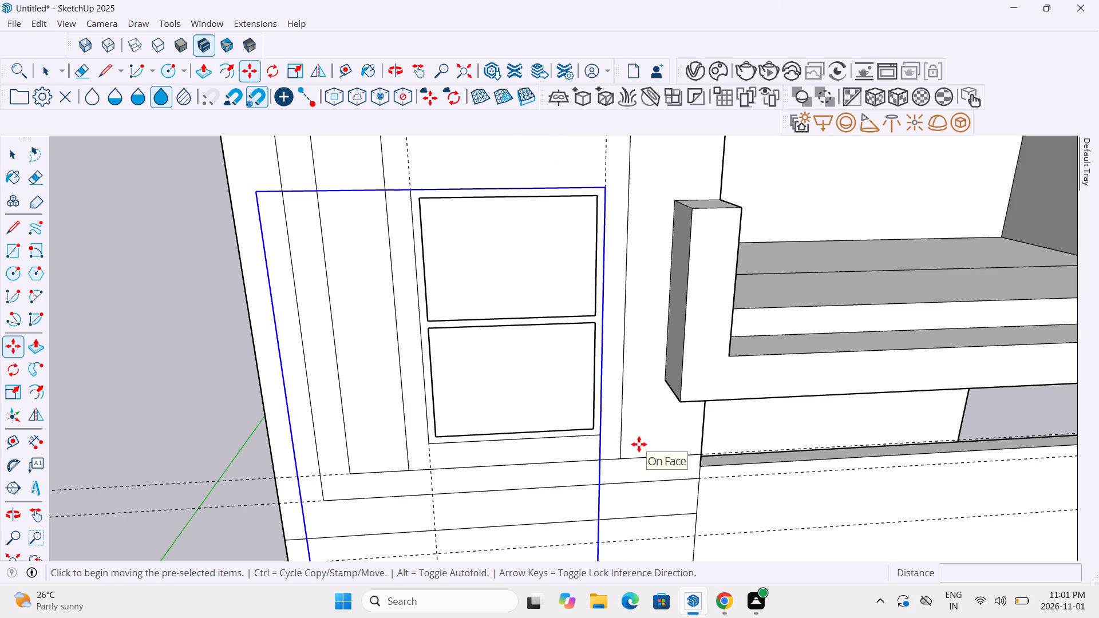
scroll(602, 434, up, 6)
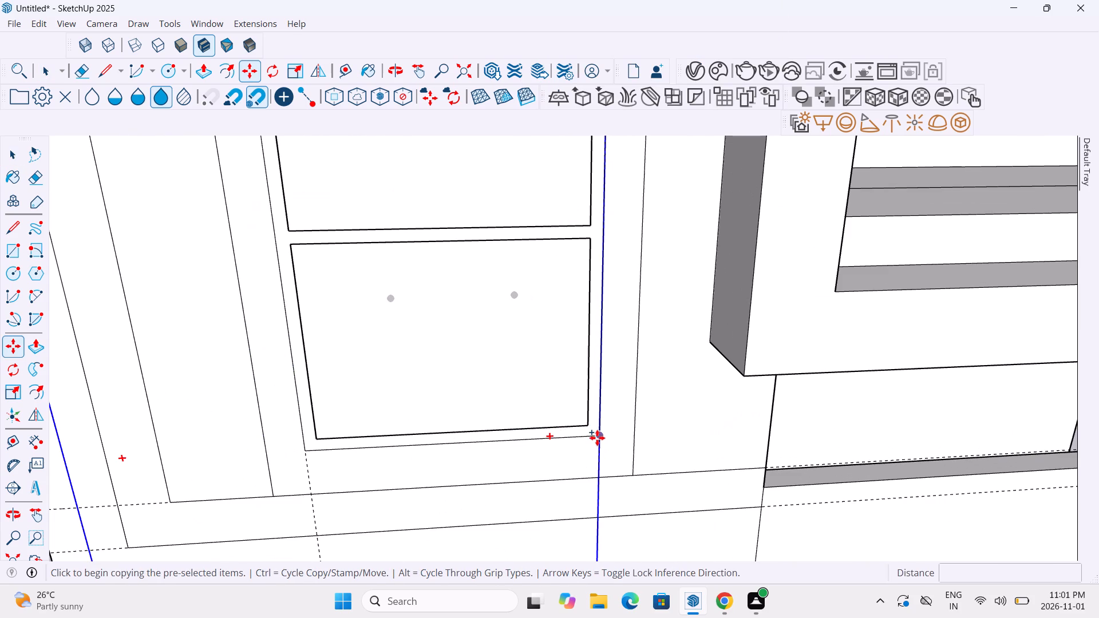
click(599, 437)
scroll(597, 421, down, 14)
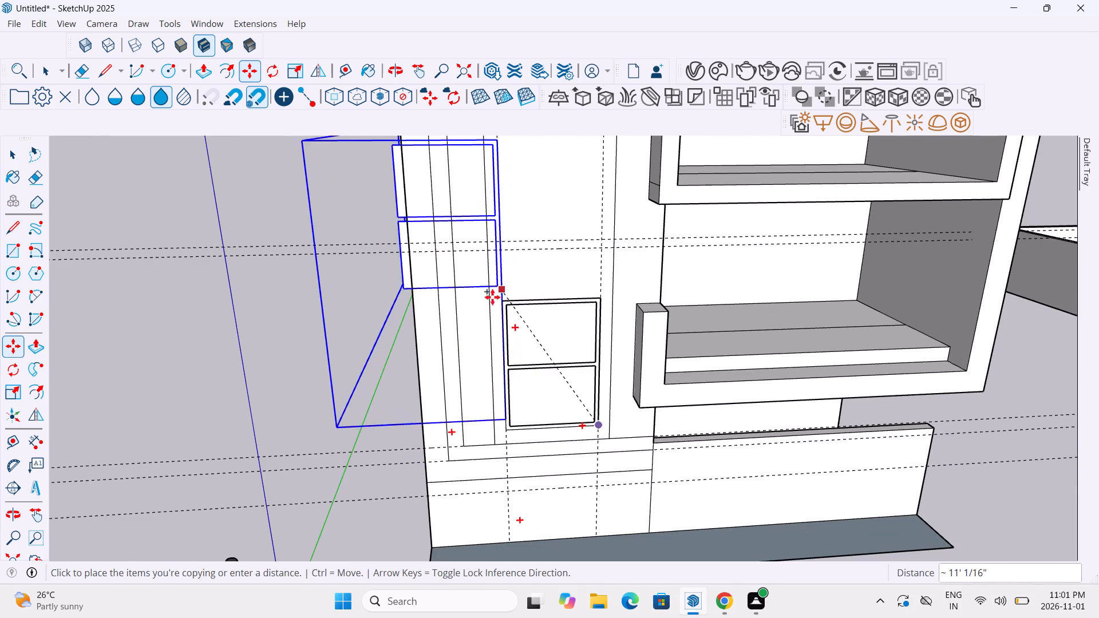
middle_drag(378, 359, 262, 401)
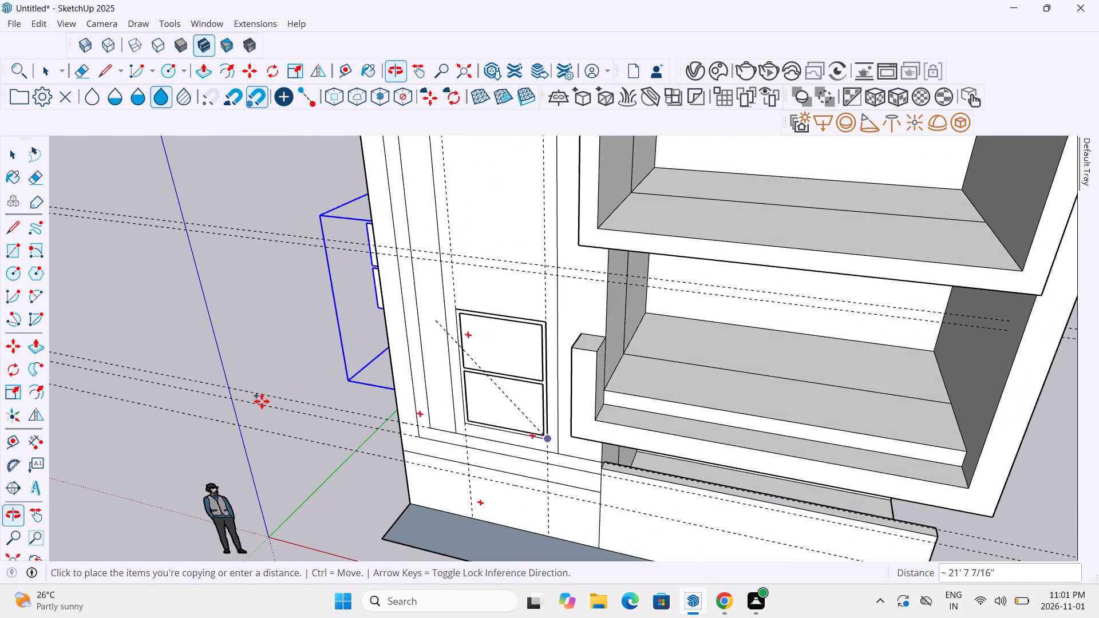
middle_drag(271, 398, 649, 451)
scroll(649, 451, down, 7)
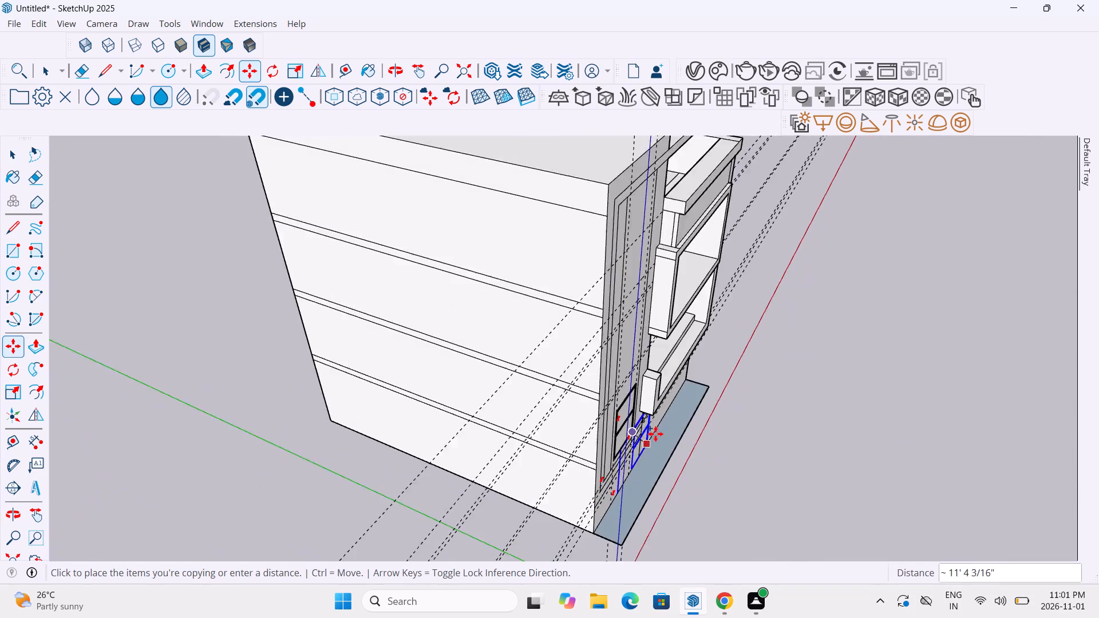
scroll(655, 433, down, 15)
scroll(663, 435, down, 7)
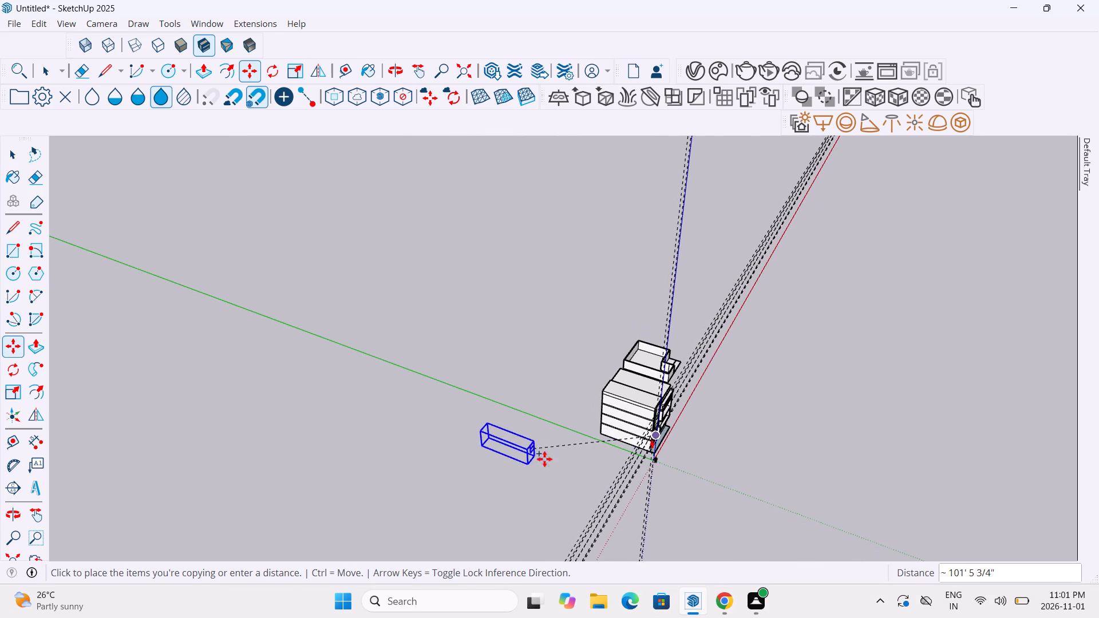
scroll(555, 477, up, 9)
scroll(606, 457, down, 1)
scroll(607, 456, up, 9)
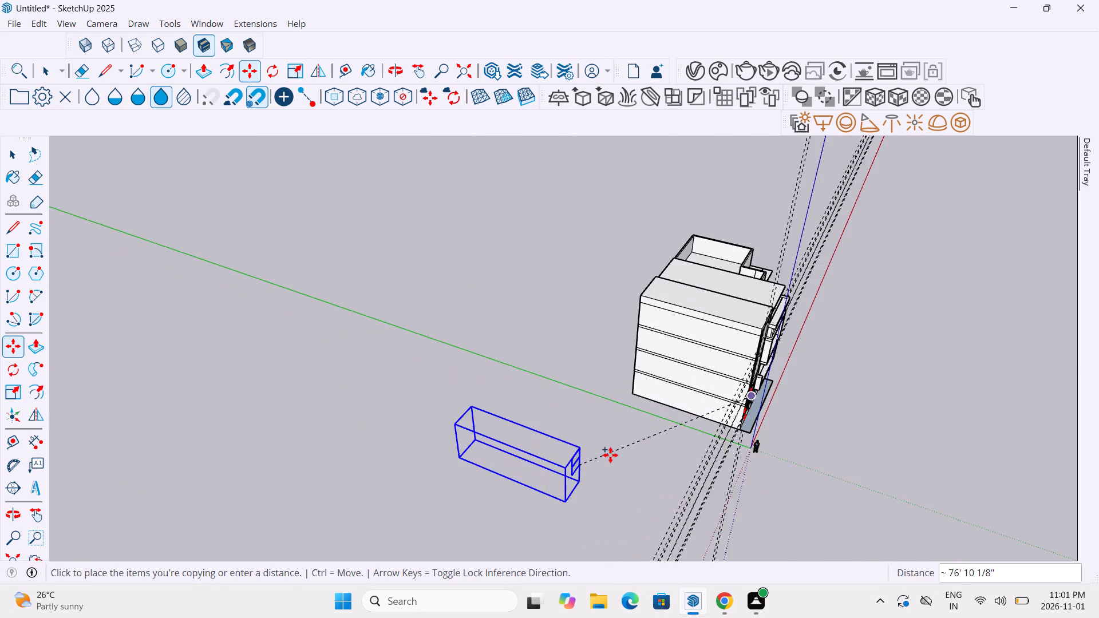
scroll(610, 455, up, 8)
middle_drag(611, 457, 719, 461)
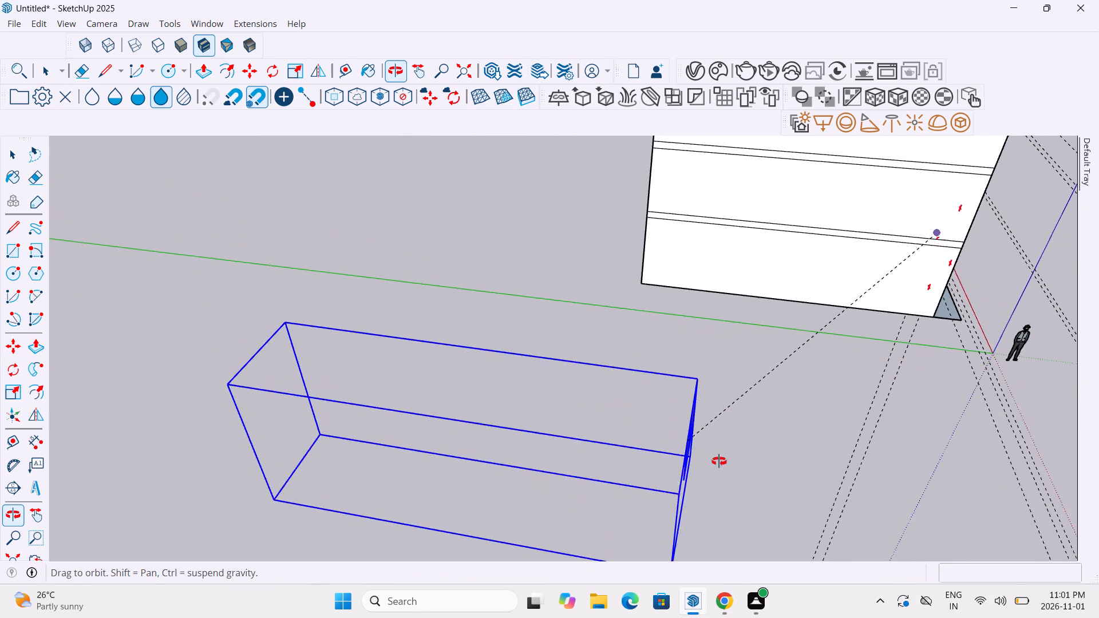
middle_drag(719, 461, 410, 366)
scroll(409, 366, down, 3)
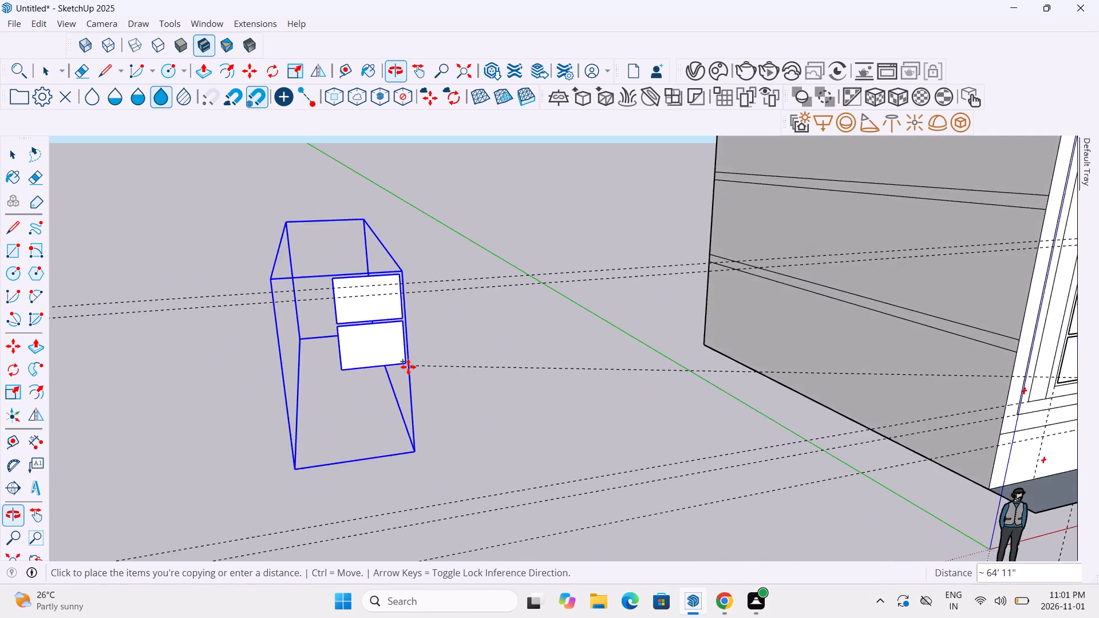
scroll(408, 367, down, 2)
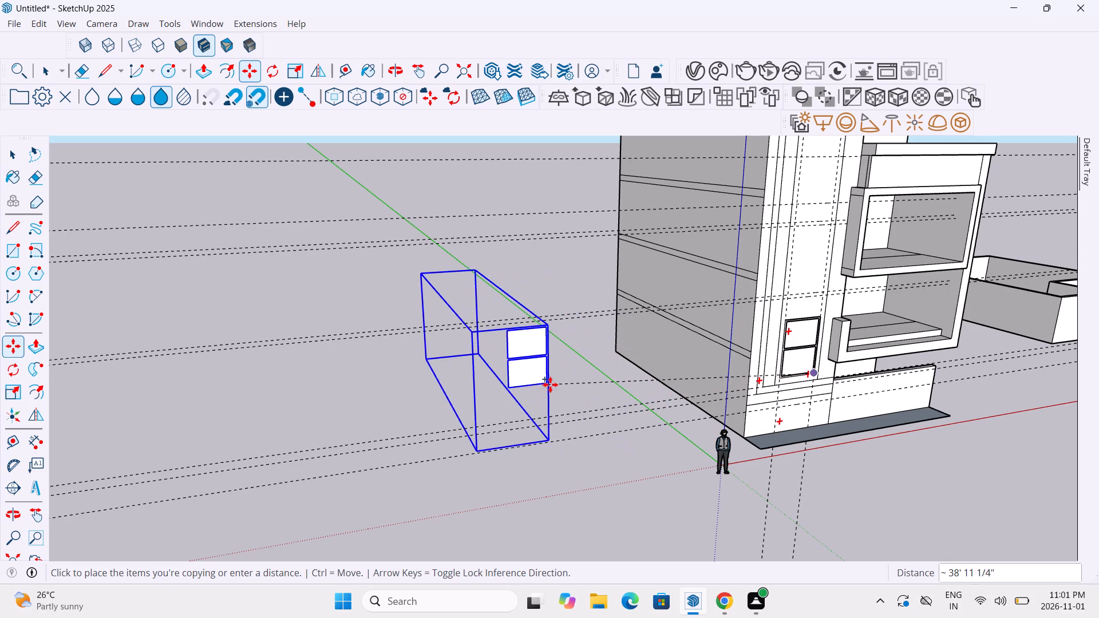
click(539, 378)
Explode the copied window pane group beside the building into loose faces and edges.
scroll(521, 378, up, 6)
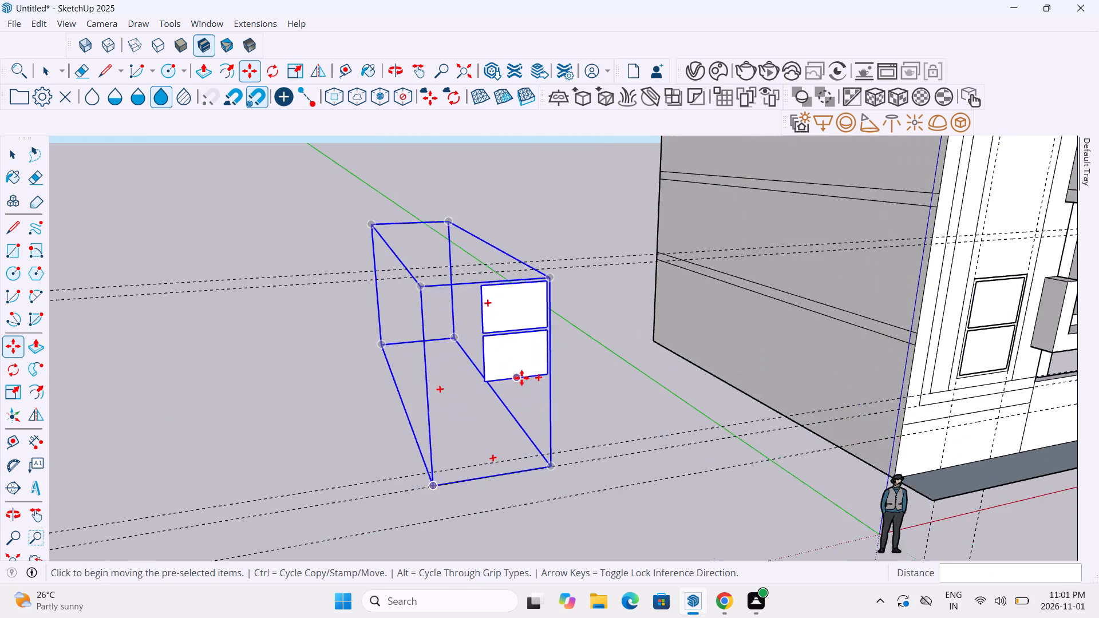
middle_drag(521, 378, 450, 378)
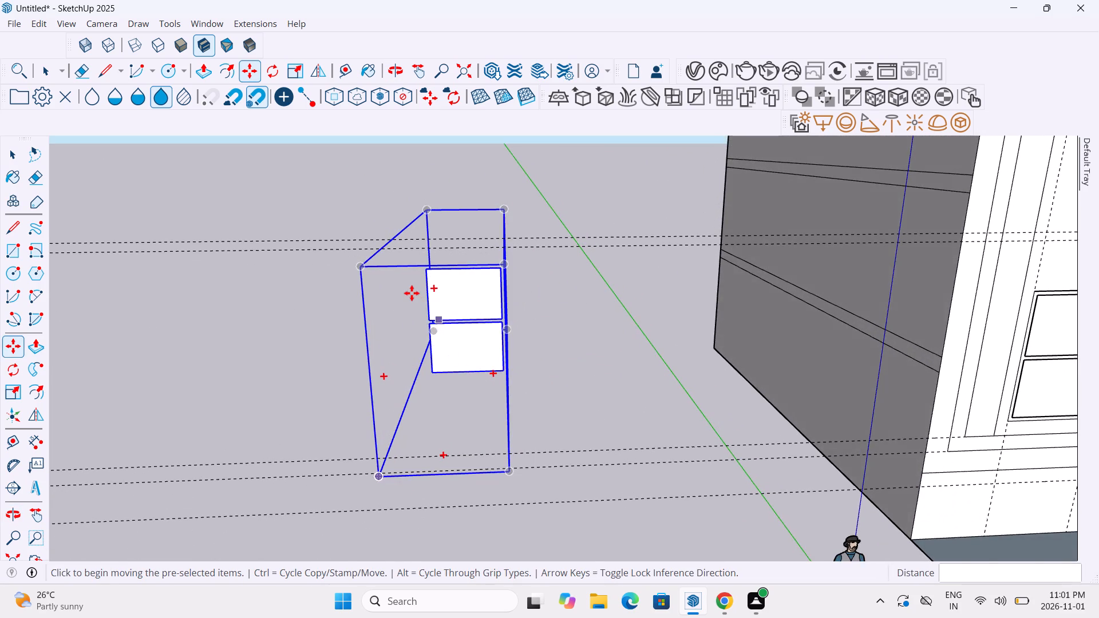
scroll(412, 293, up, 8)
scroll(412, 293, down, 4)
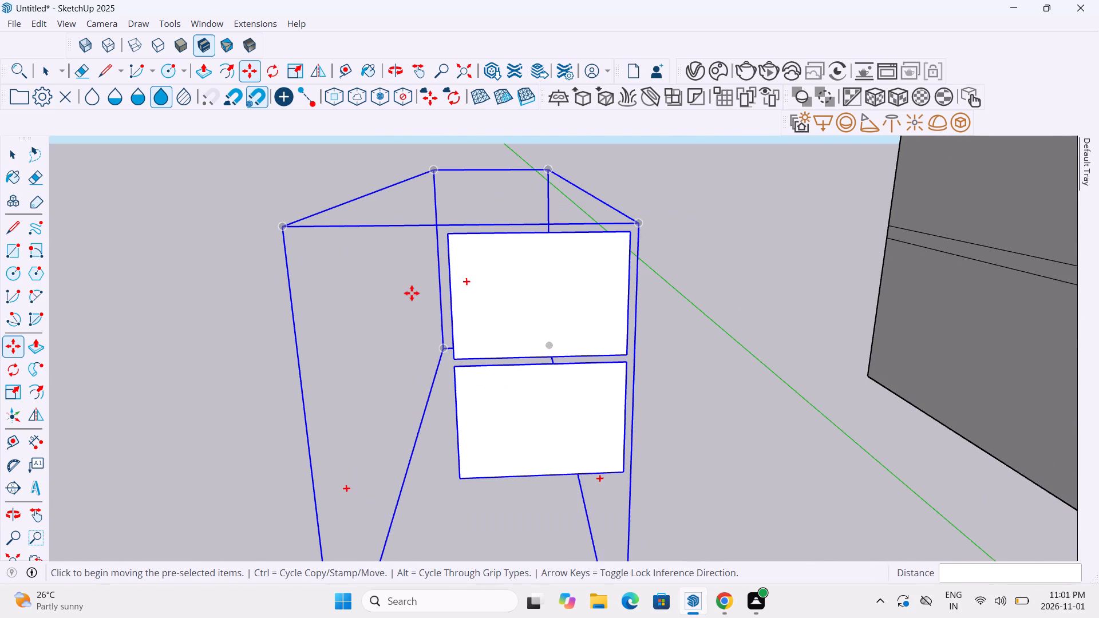
scroll(412, 293, down, 8)
key(Escape)
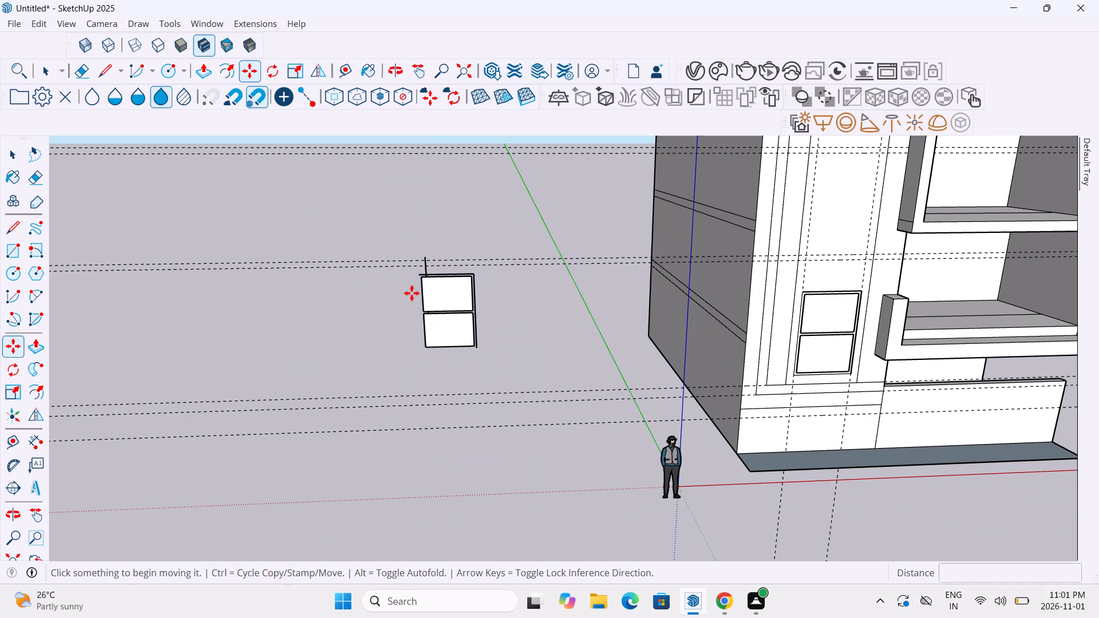
right_click(432, 302)
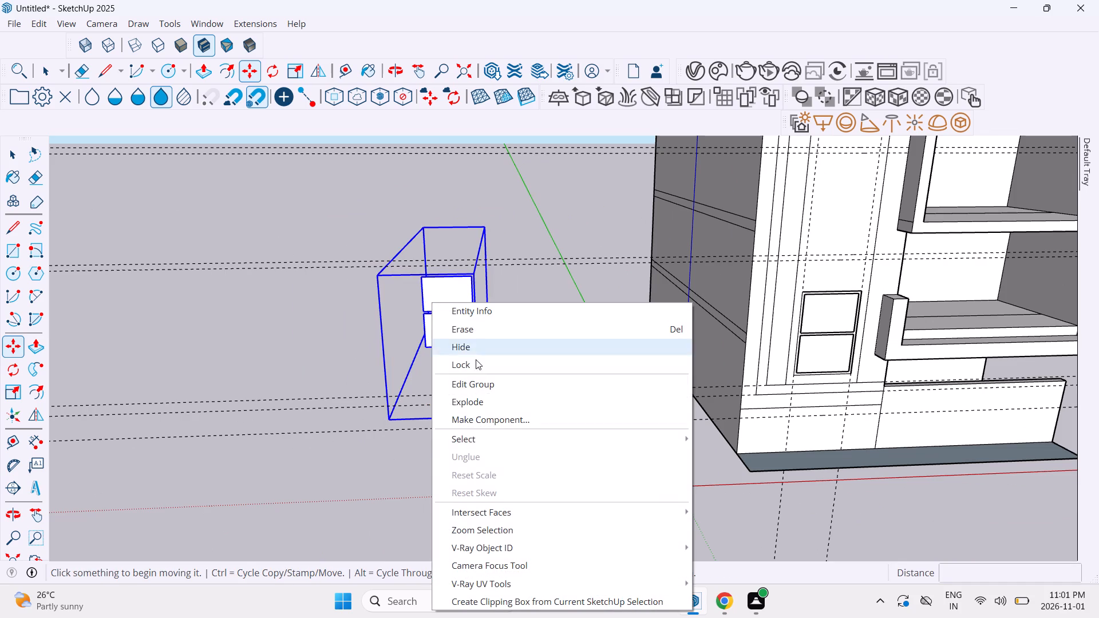
click(484, 403)
Erase the stray vertical edge floating apart from the copied window panes.
scroll(429, 304, up, 3)
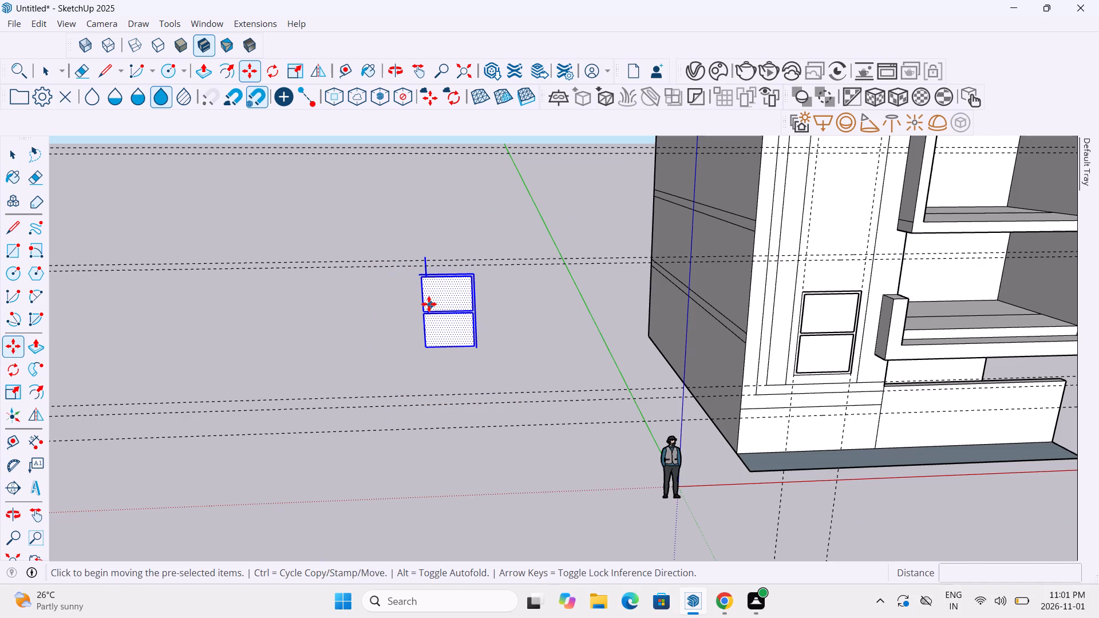
scroll(429, 304, up, 6)
scroll(429, 304, down, 1)
scroll(429, 304, up, 7)
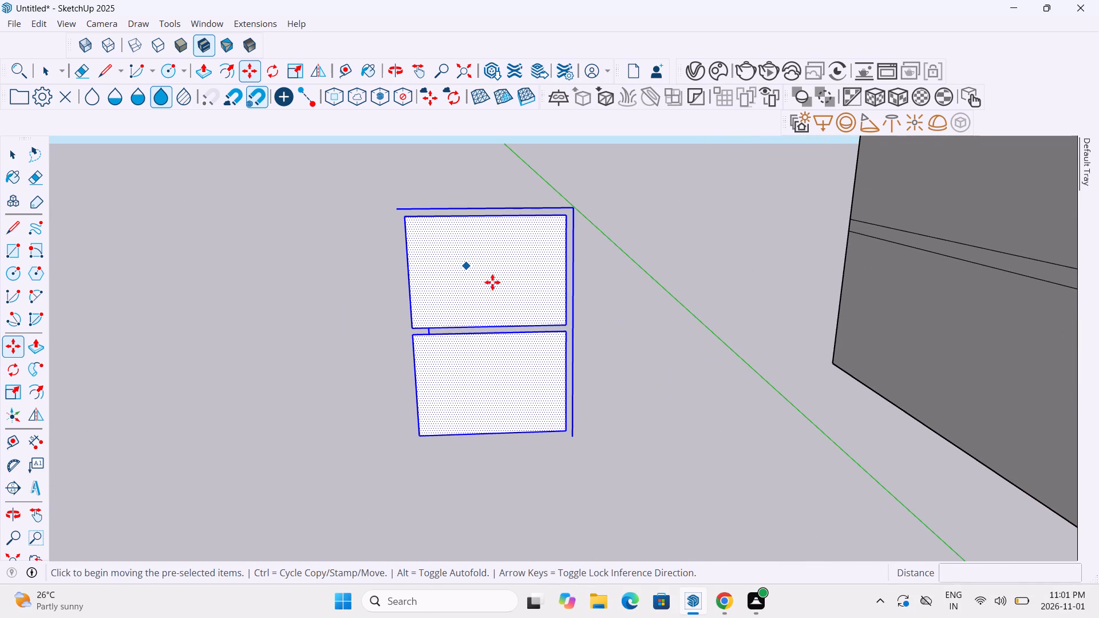
middle_drag(547, 299, 404, 349)
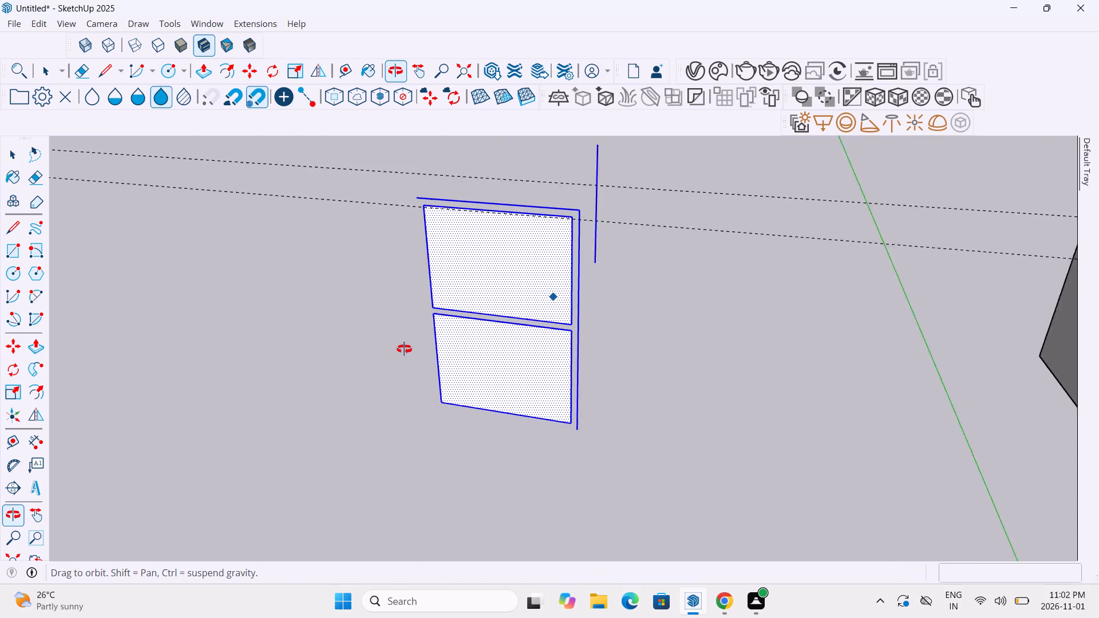
middle_drag(404, 349, 388, 349)
scroll(671, 237, down, 6)
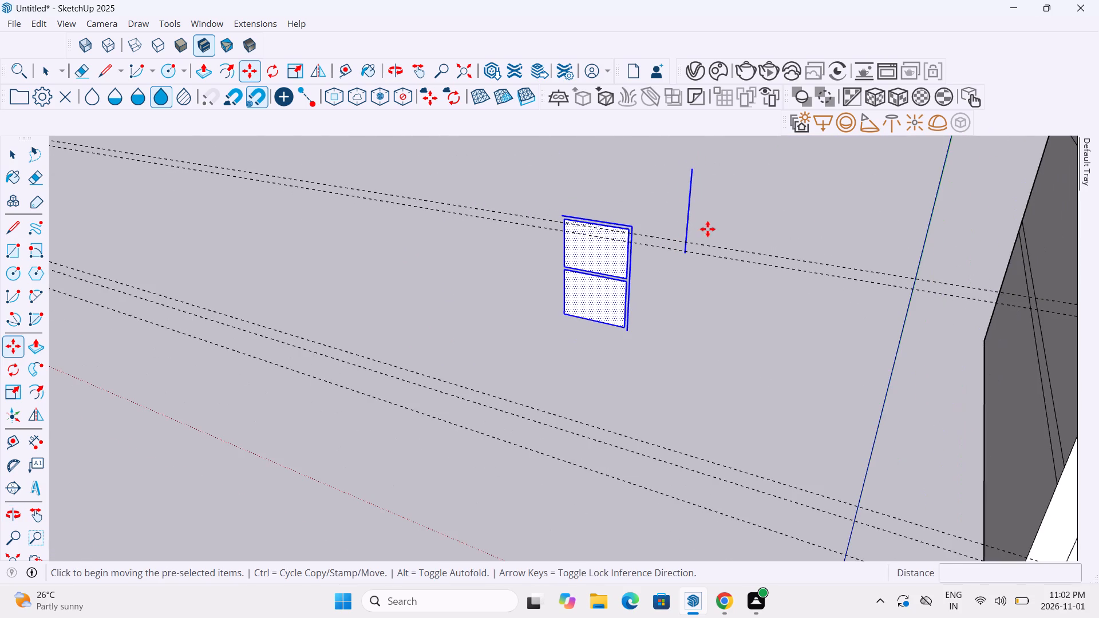
key(Escape)
key(Escape)
click(79, 72)
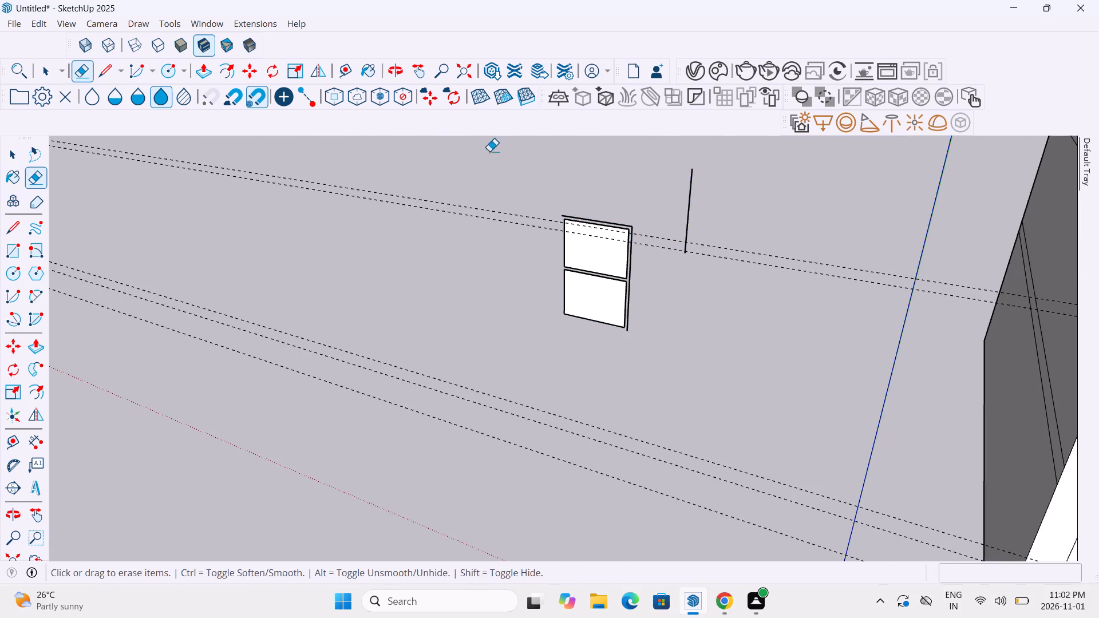
drag(663, 187, 754, 197)
scroll(591, 255, up, 10)
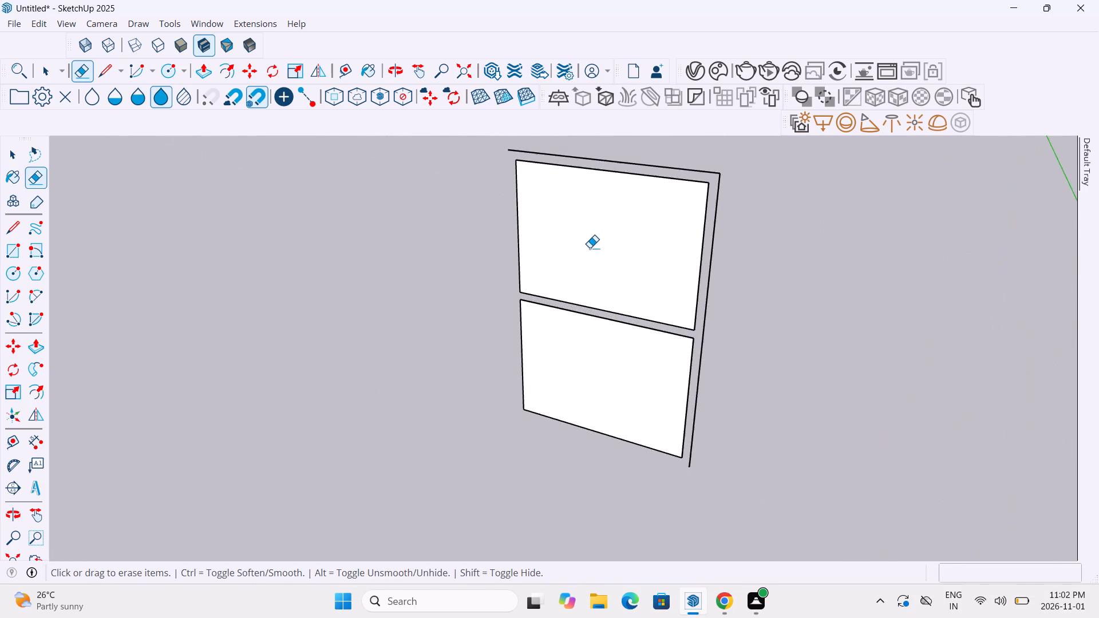
Draw the copied window frame's bottom edge along the red axis from the right edge's lower end, about 7' long.
scroll(590, 248, down, 6)
middle_drag(587, 256, 837, 174)
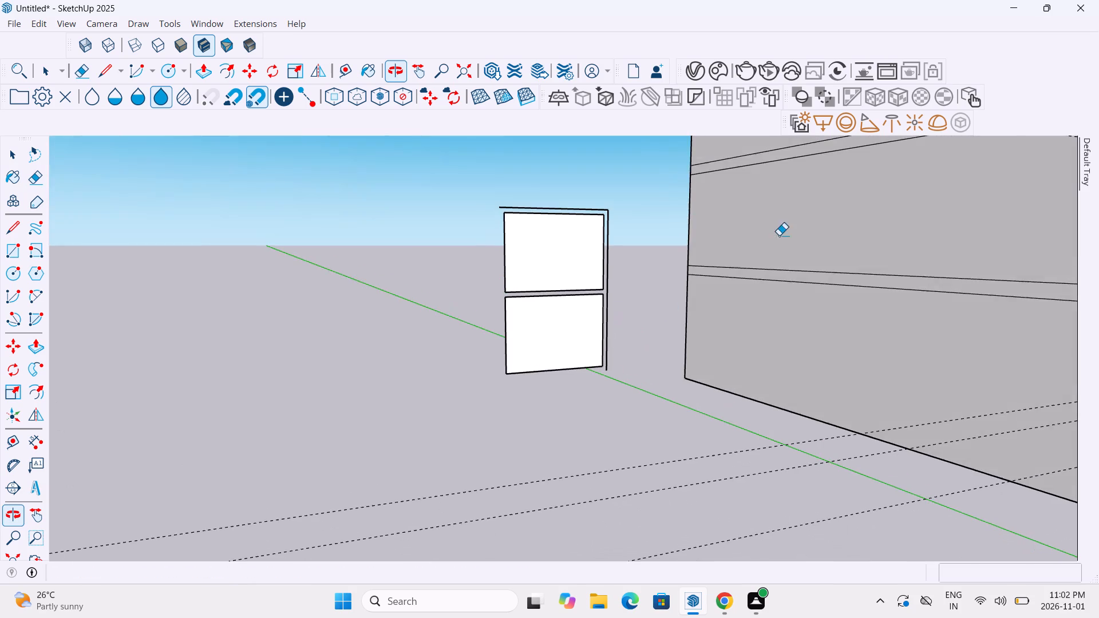
middle_drag(446, 383, 353, 385)
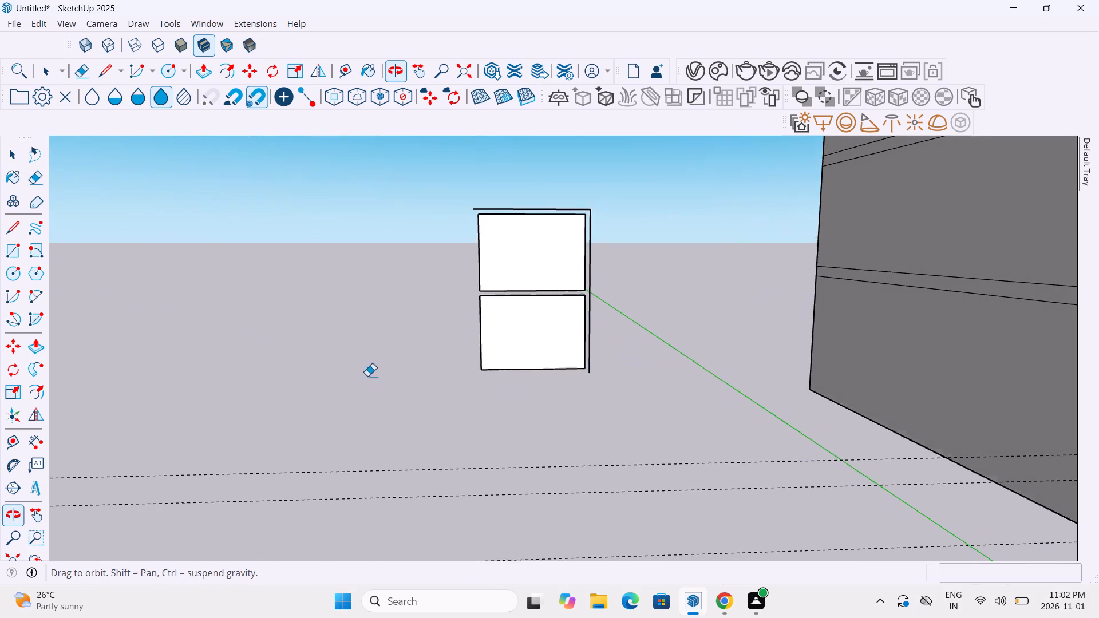
scroll(517, 390, up, 6)
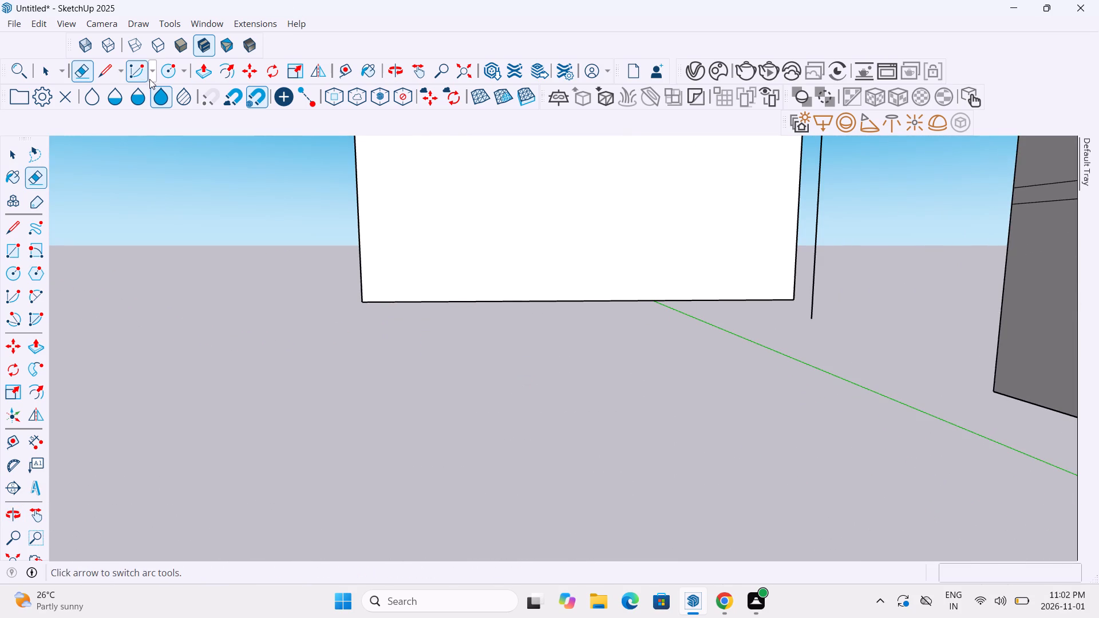
click(105, 80)
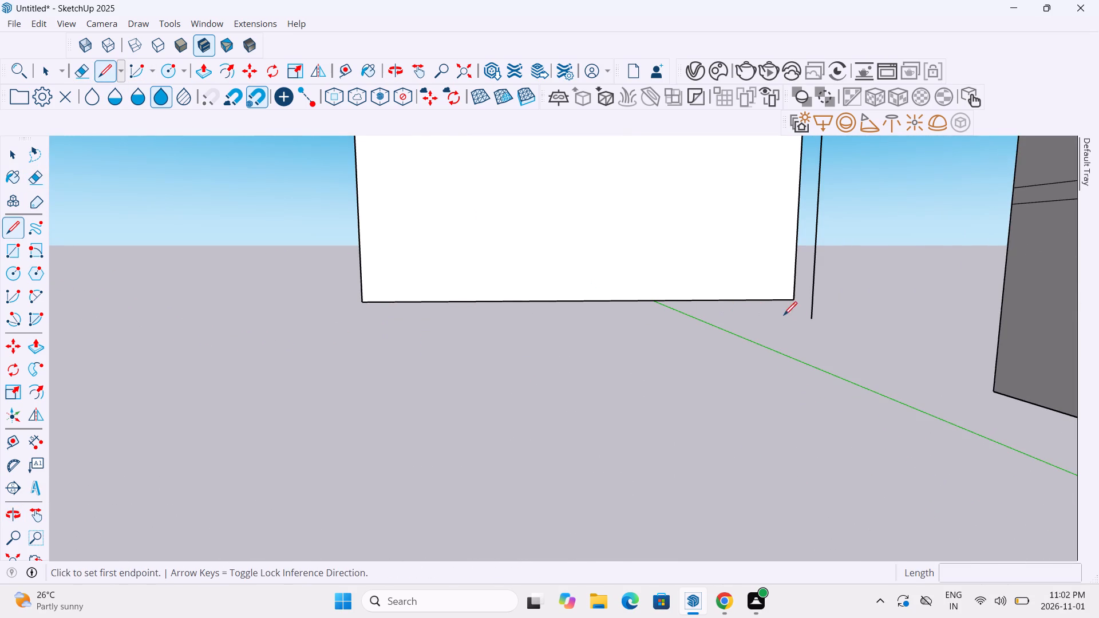
click(811, 322)
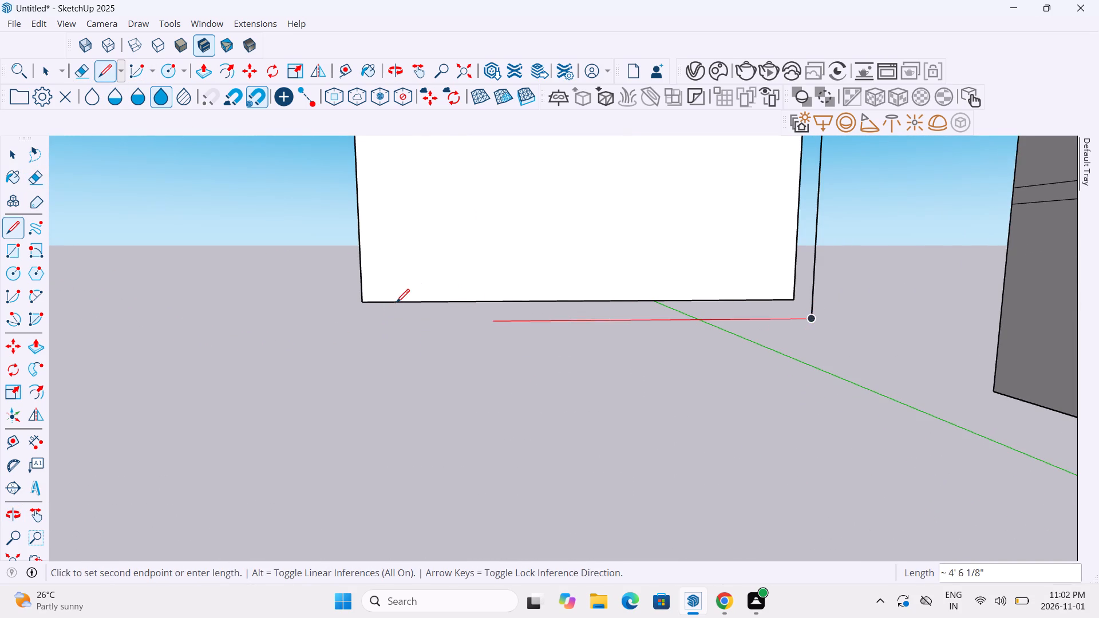
scroll(339, 334, down, 16)
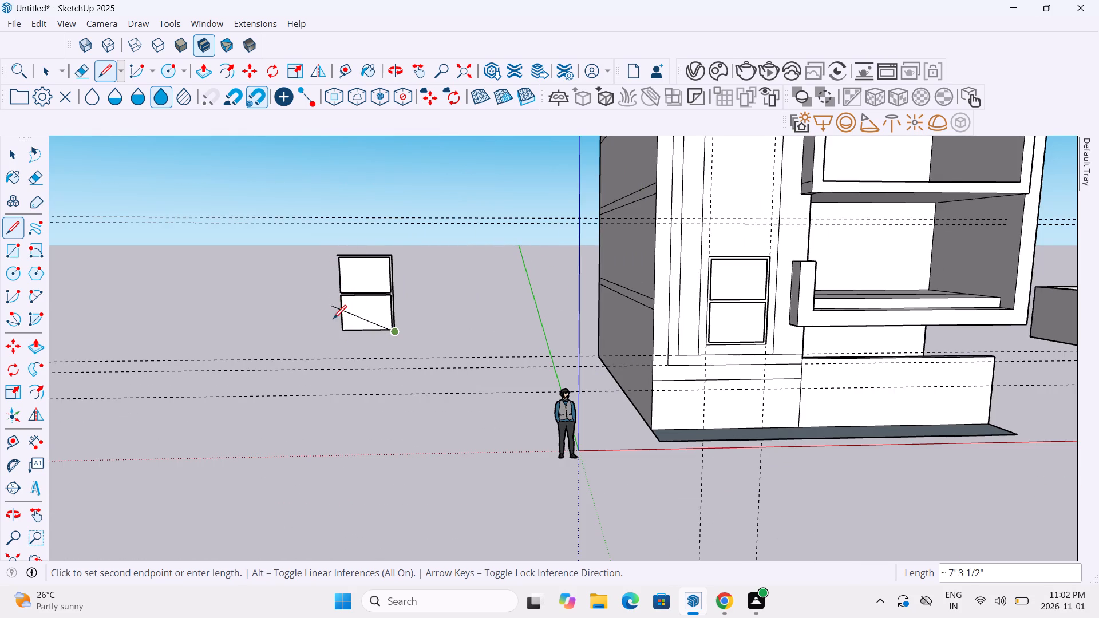
scroll(332, 331, up, 10)
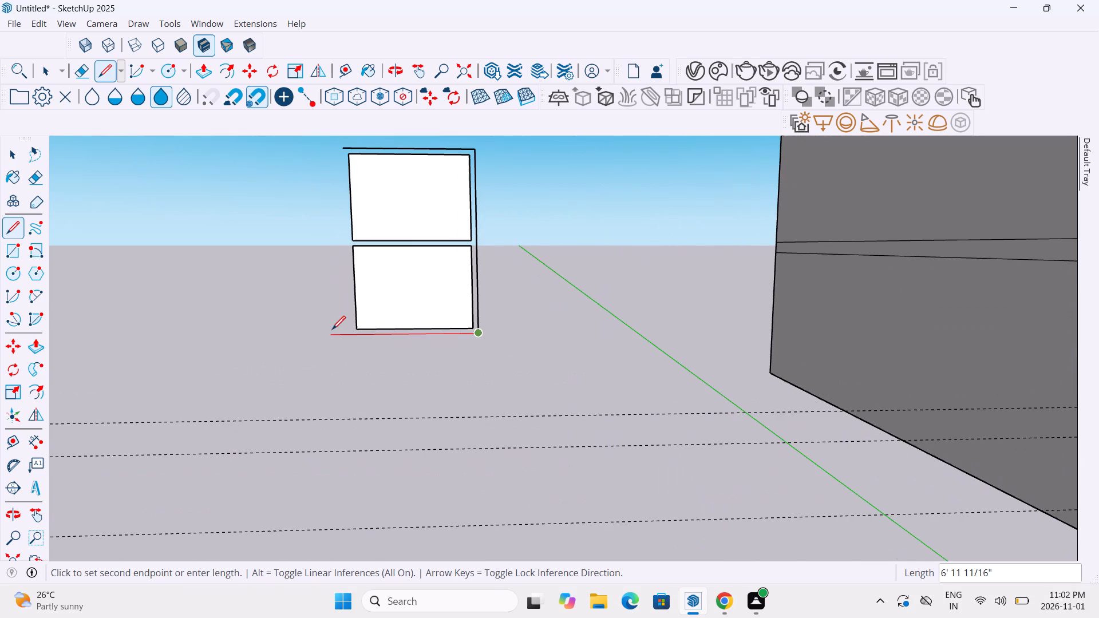
click(332, 331)
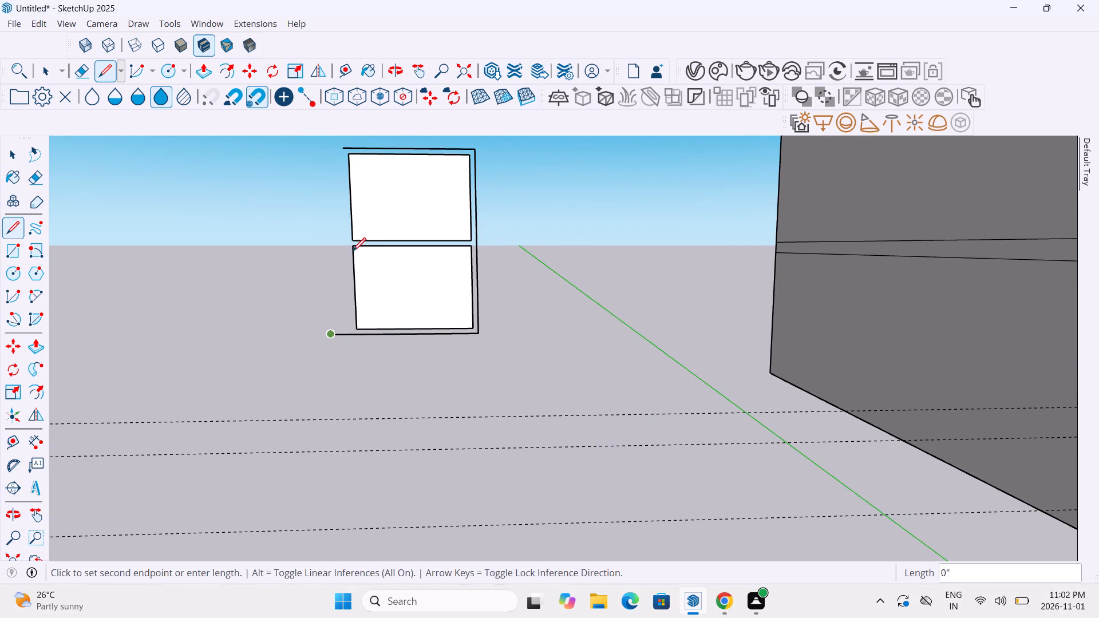
key(Escape)
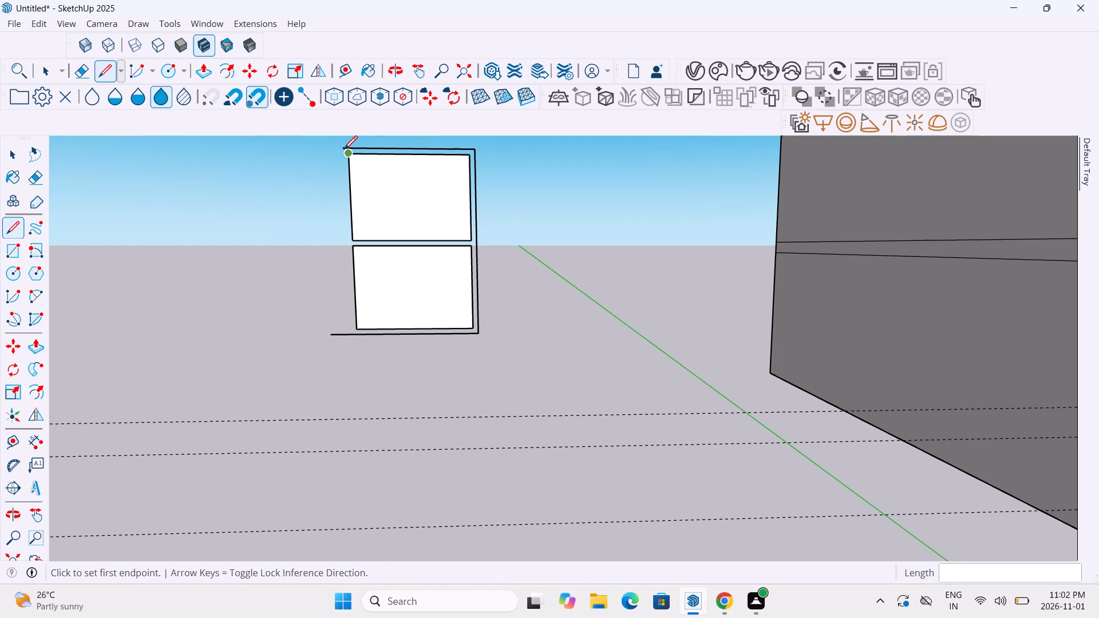
Close the frame outline with a vertical line about 8' 7" long from the top edge's open end down to the bottom edge.
scroll(337, 156, up, 11)
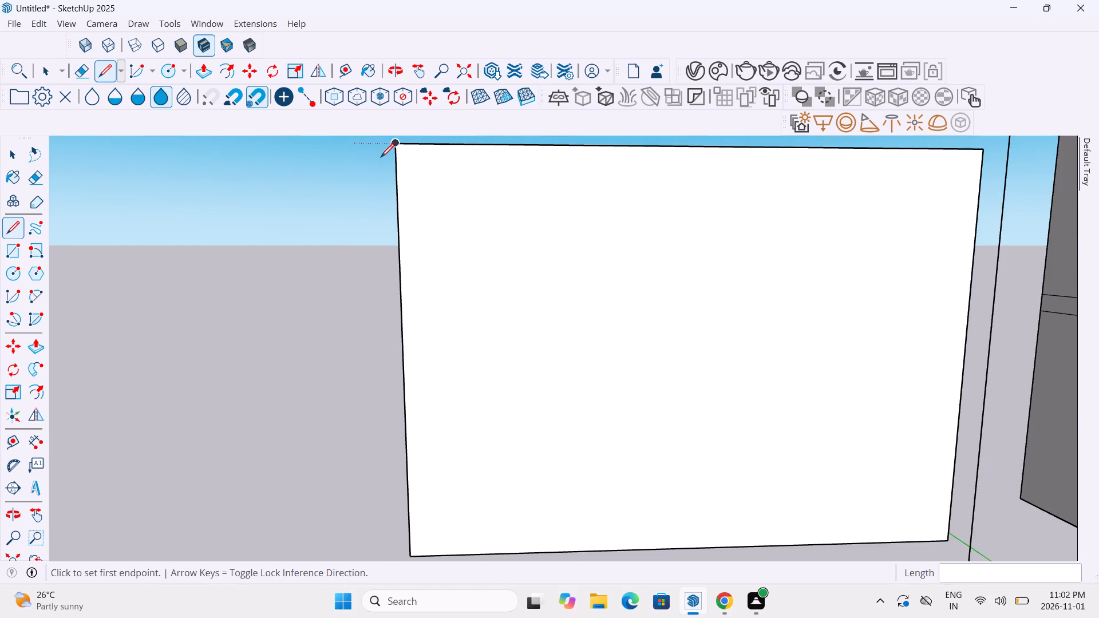
middle_drag(389, 185, 400, 244)
scroll(400, 244, down, 6)
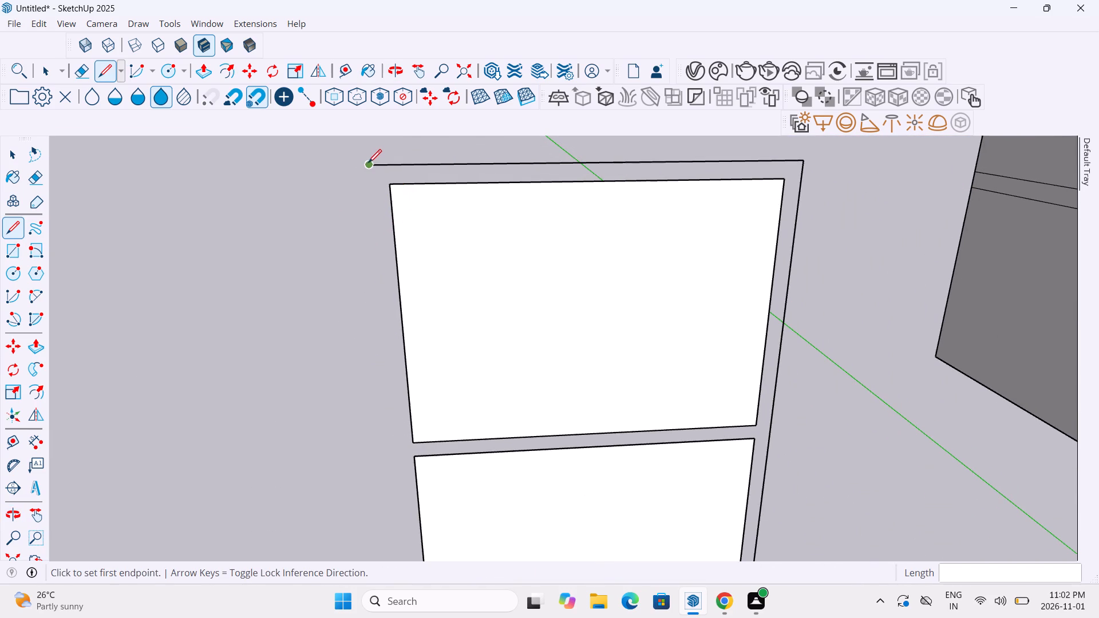
click(368, 163)
scroll(362, 279, down, 14)
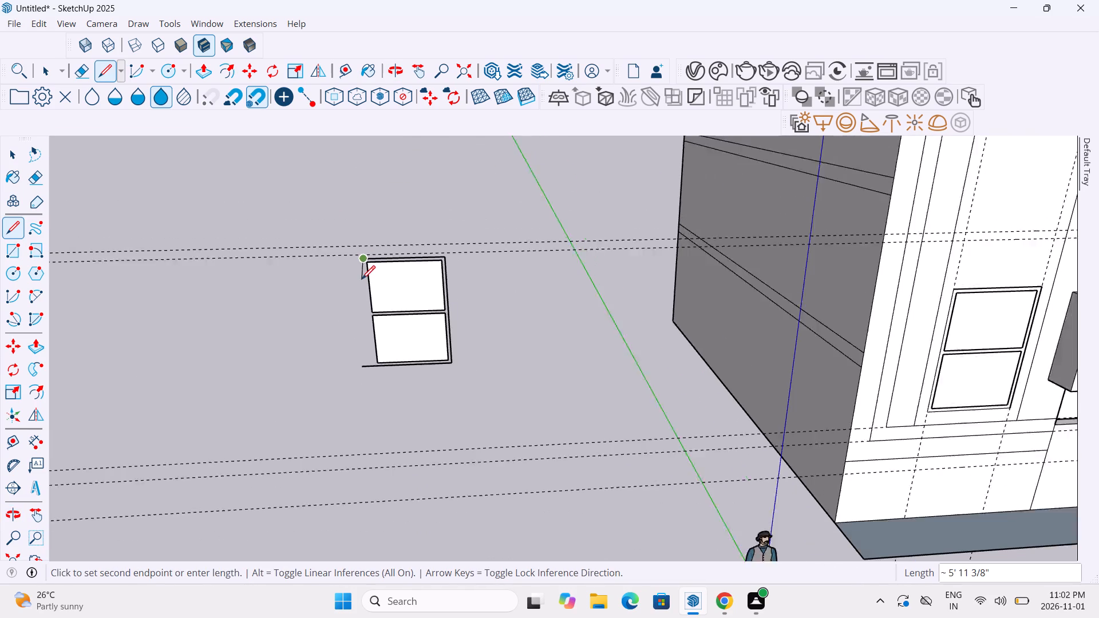
scroll(373, 362, up, 12)
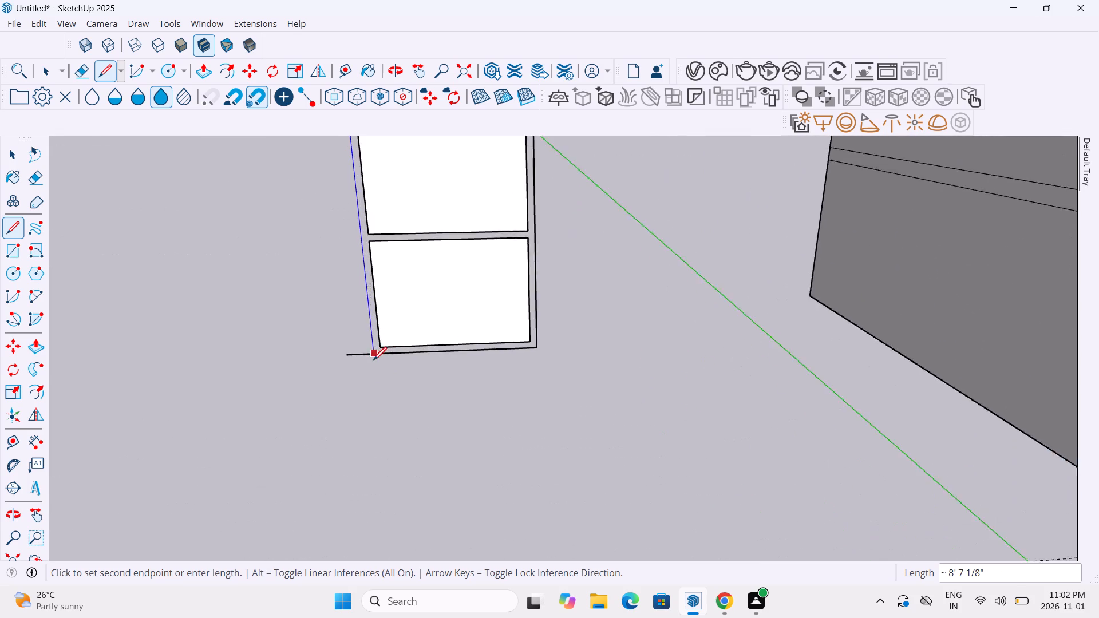
click(374, 351)
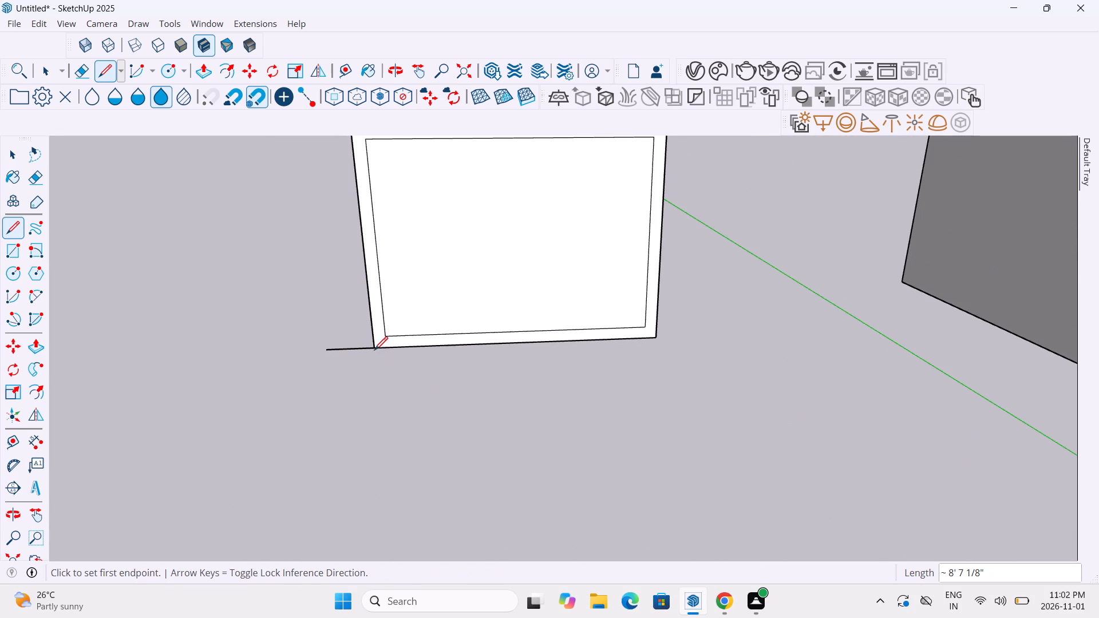
scroll(374, 351, down, 10)
key(Escape)
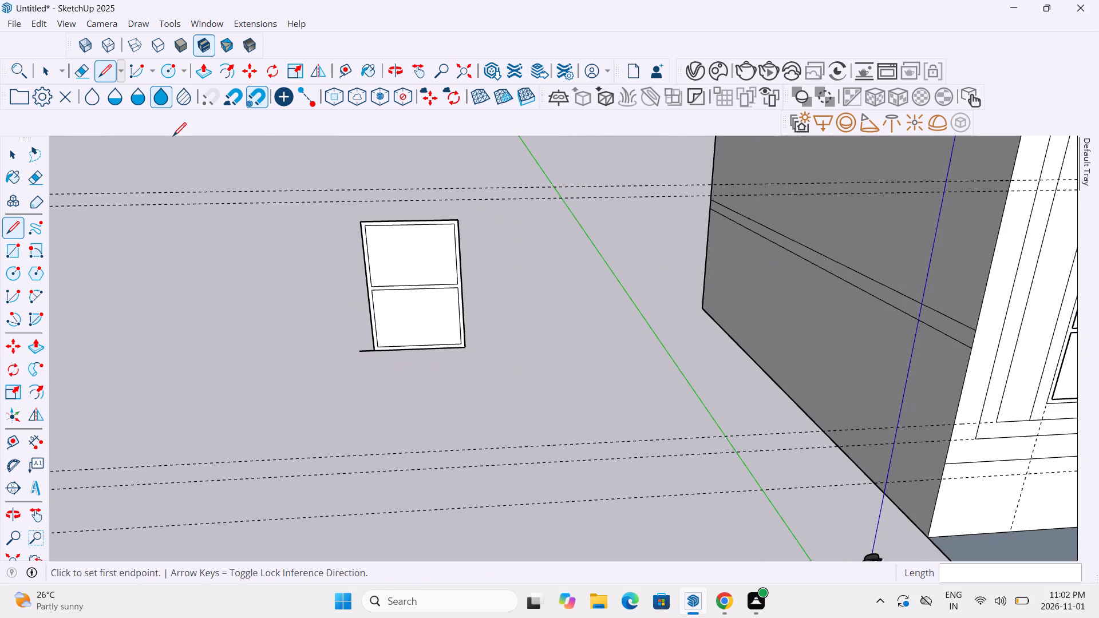
key(Escape)
Erase the stub of the bottom edge that overhangs the window frame's lower-left corner.
click(82, 64)
scroll(374, 407, up, 1)
scroll(372, 402, down, 1)
scroll(371, 399, up, 3)
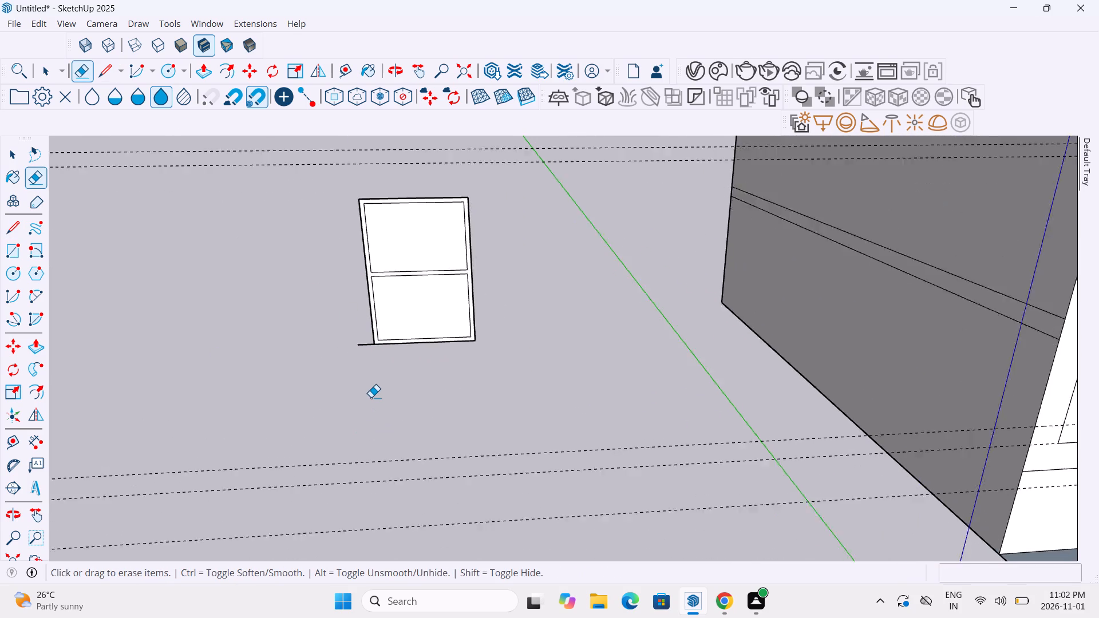
scroll(371, 397, up, 4)
scroll(371, 397, down, 1)
scroll(371, 397, up, 7)
scroll(355, 250, down, 5)
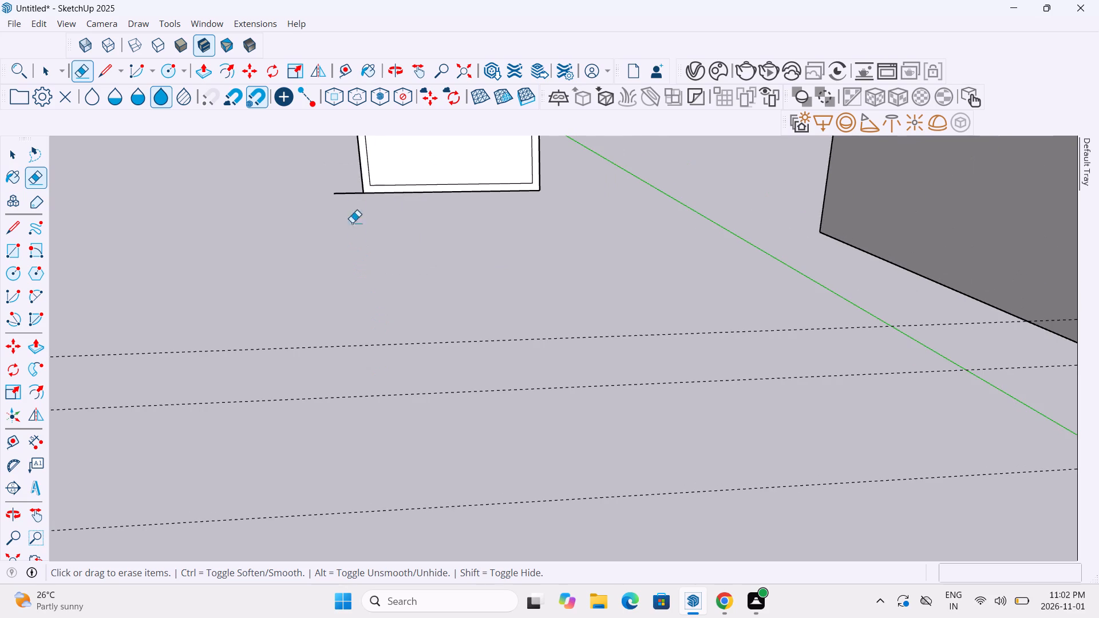
scroll(329, 178, up, 9)
scroll(484, 290, down, 5)
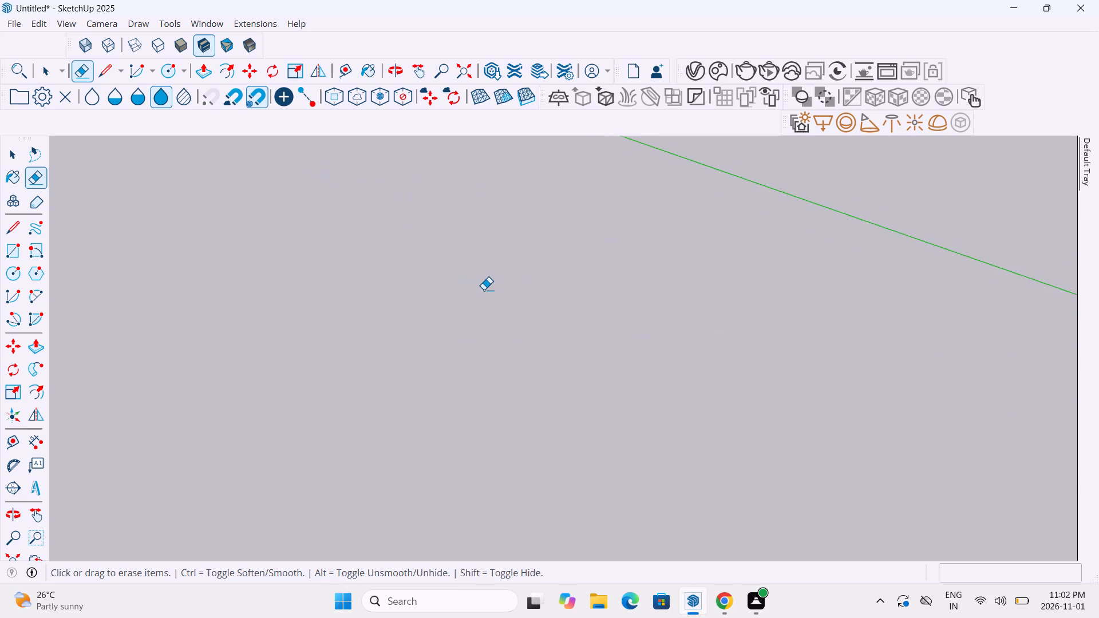
scroll(484, 290, down, 1)
middle_drag(541, 364, 523, 358)
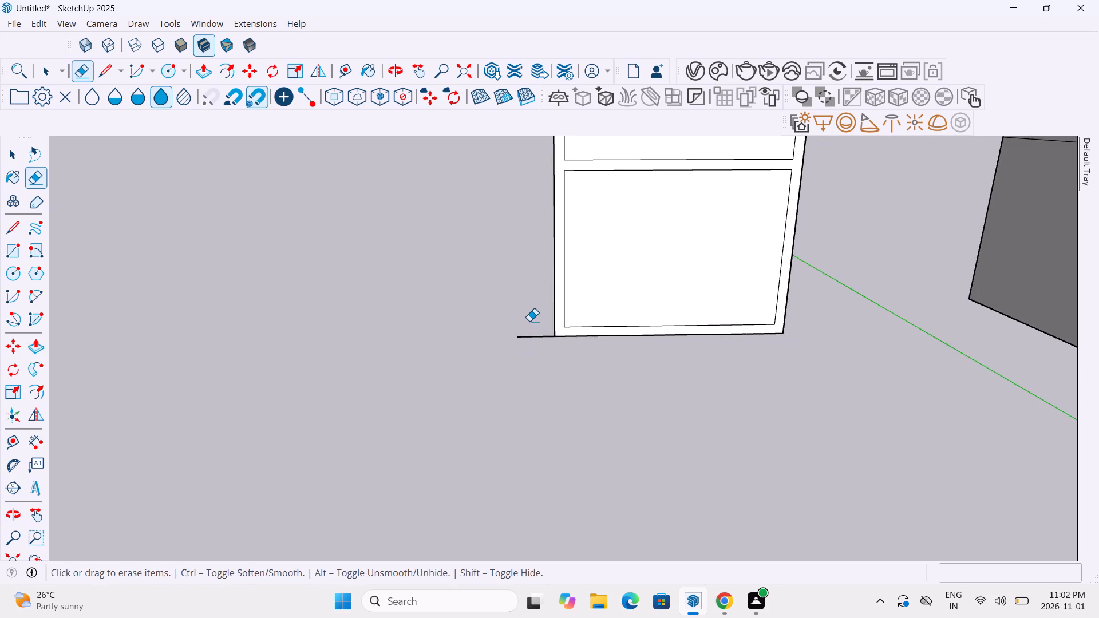
scroll(529, 321, up, 4)
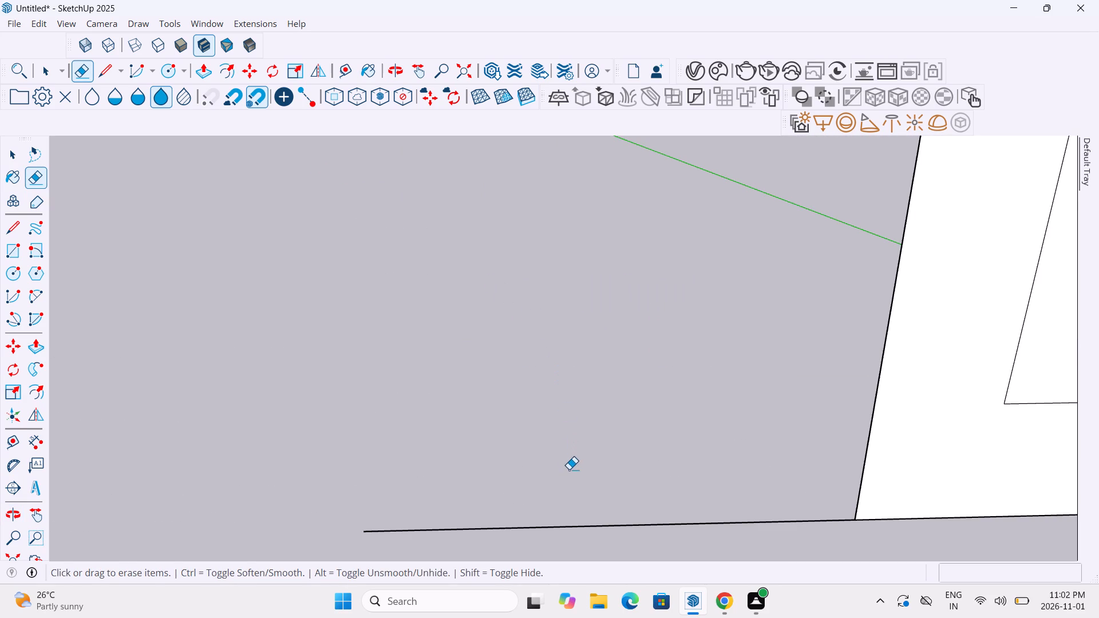
drag(569, 469, 563, 544)
scroll(602, 481, down, 7)
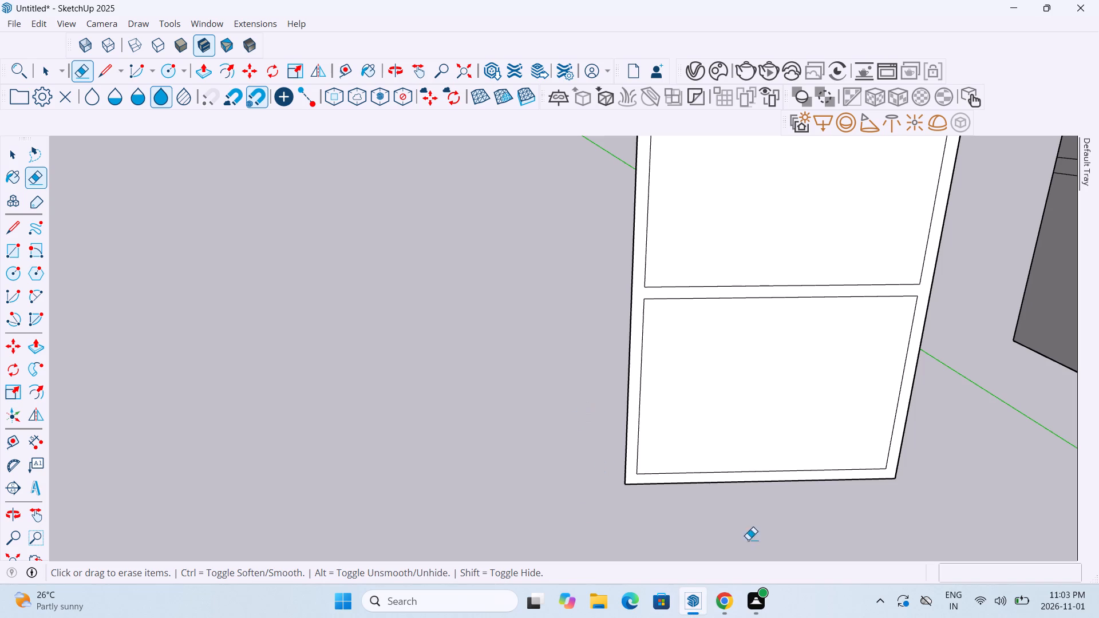
Group all faces and edges of the completed two-pane window beside the building.
scroll(778, 382, down, 7)
middle_drag(612, 409, 711, 435)
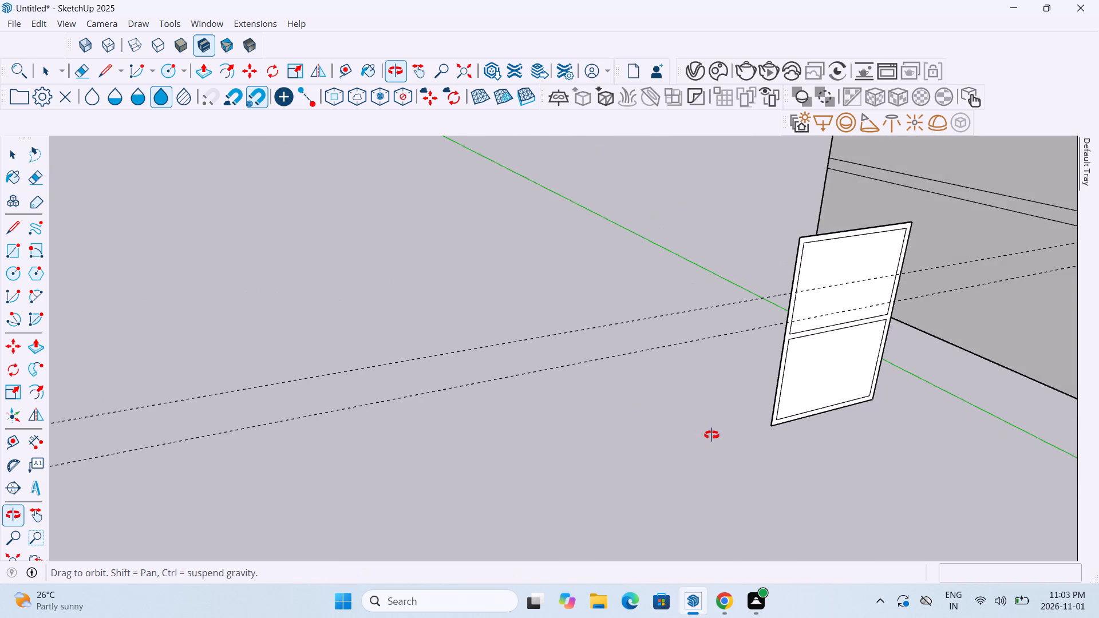
middle_drag(711, 435, 581, 387)
scroll(707, 413, up, 2)
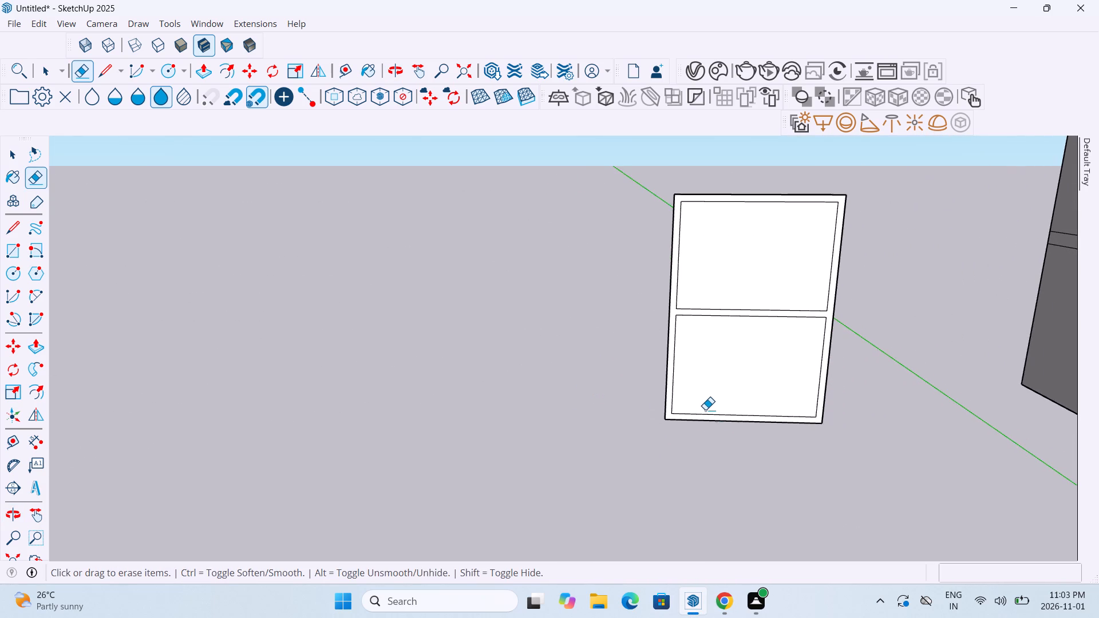
scroll(705, 410, up, 4)
scroll(703, 406, down, 6)
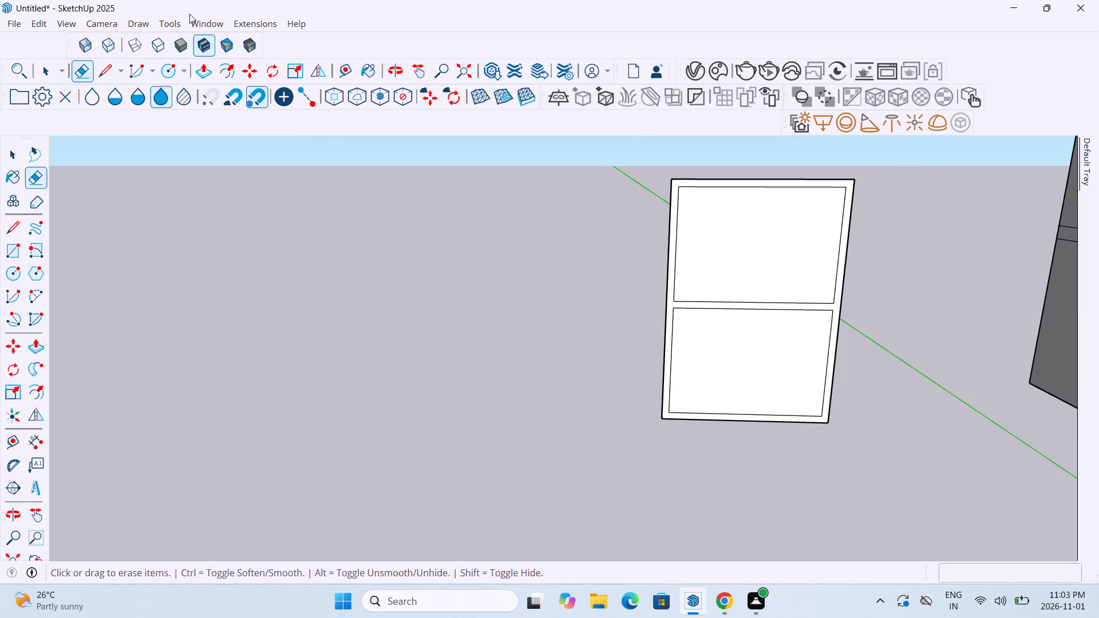
click(40, 67)
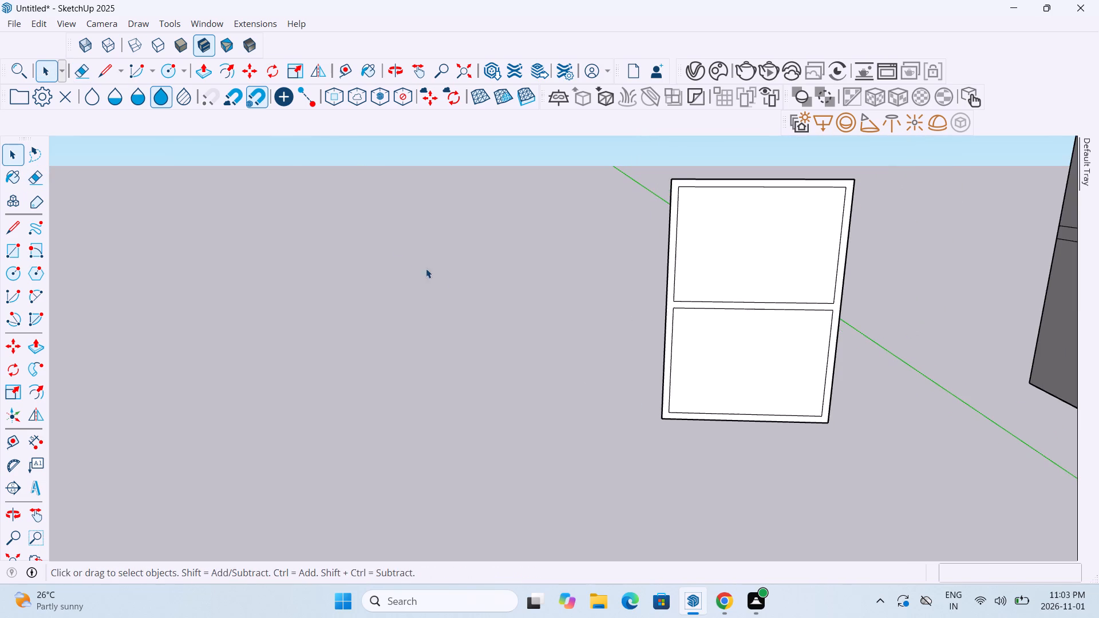
drag(868, 421, 659, 213)
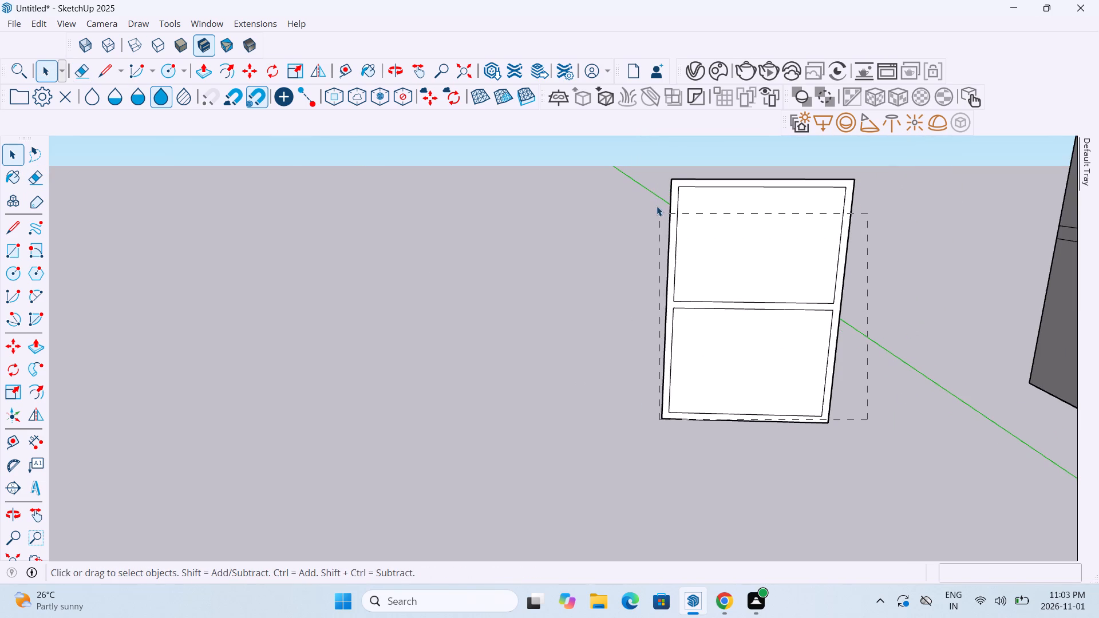
click(655, 199)
drag(873, 391, 698, 186)
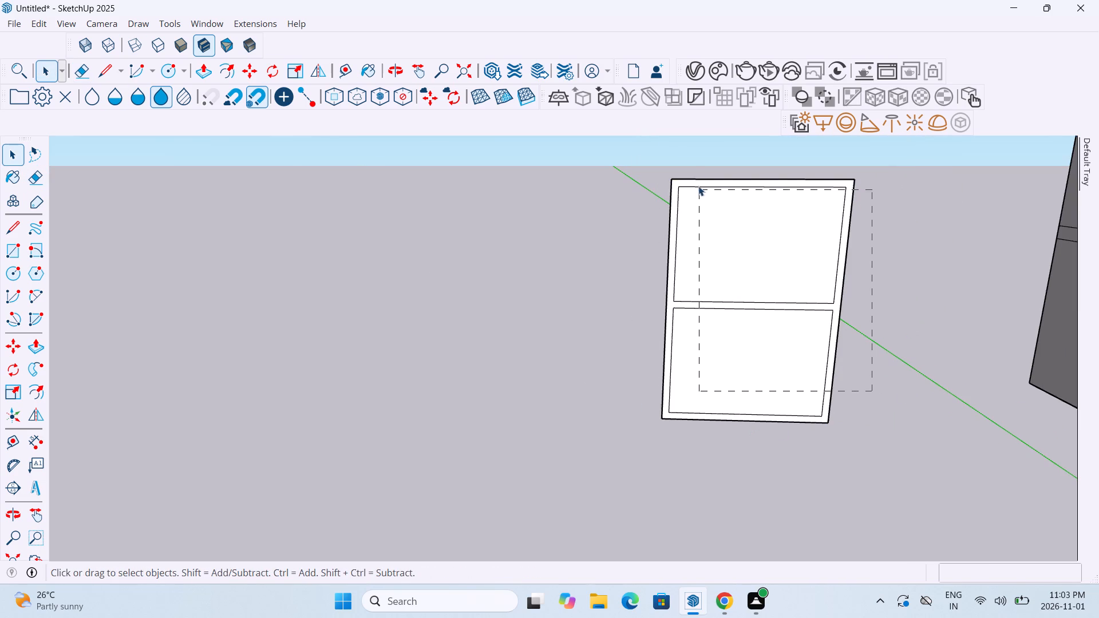
drag(698, 186, 692, 167)
drag(861, 460, 615, 213)
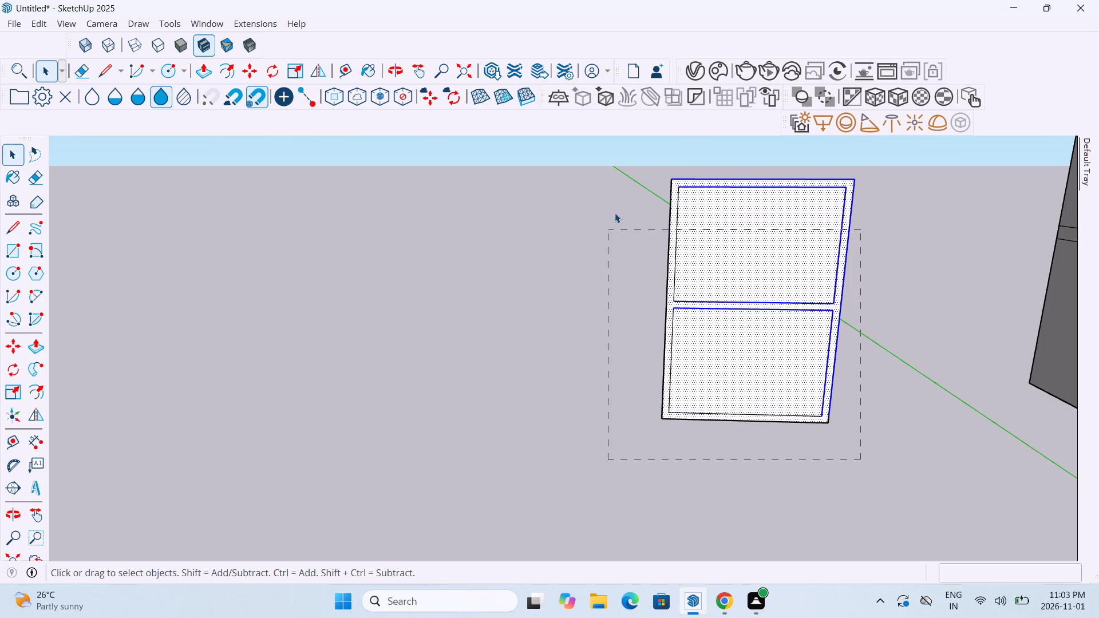
drag(615, 213, 630, 167)
right_click(762, 280)
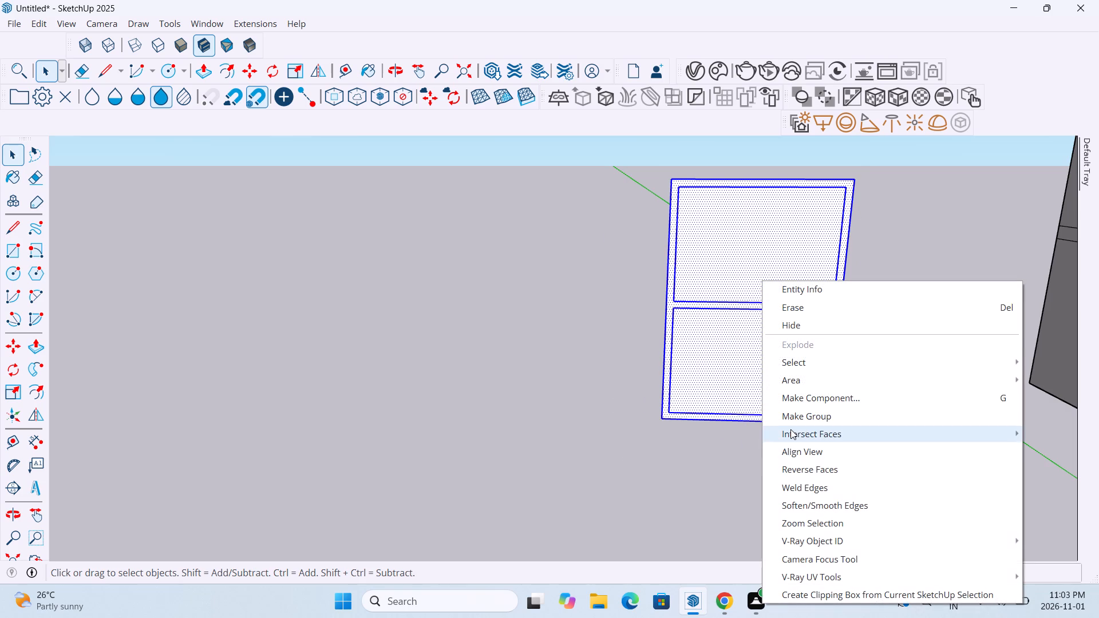
click(797, 422)
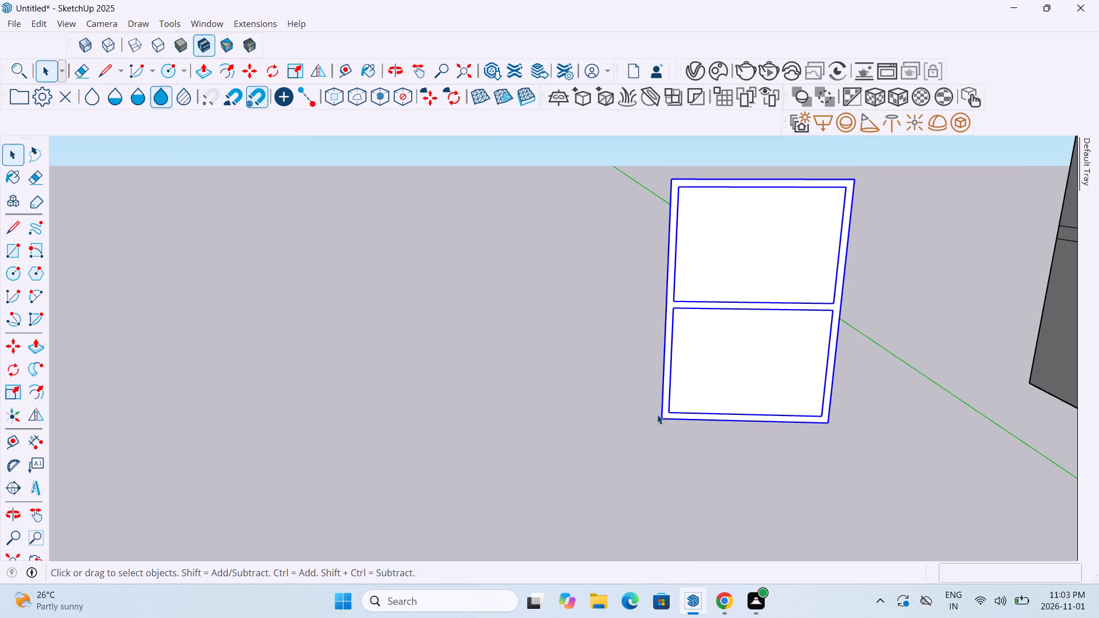
Move the window group by its lower-left corner about 47' 1" onto the guide intersection on the facade above the existing window.
key(m)
scroll(657, 414, up, 2)
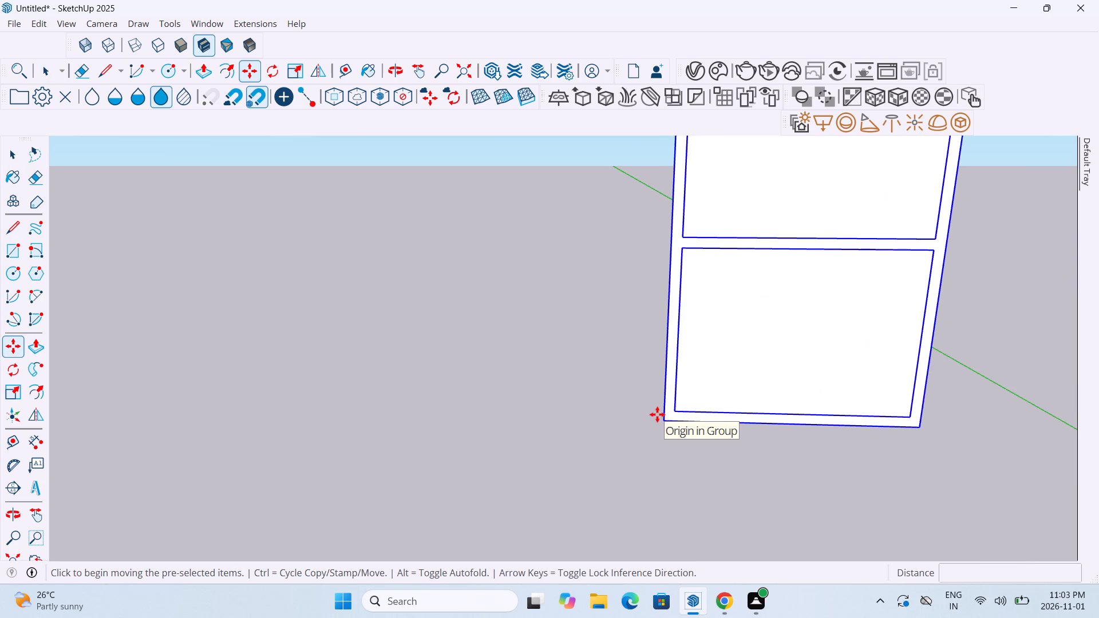
click(663, 420)
scroll(663, 420, down, 17)
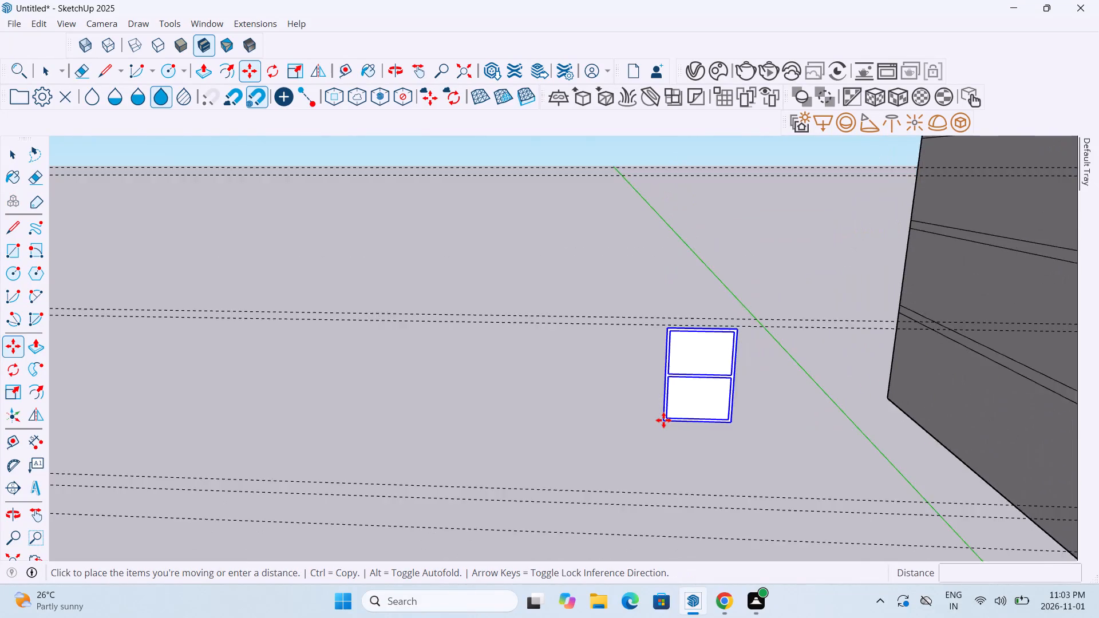
scroll(663, 420, down, 5)
scroll(663, 420, up, 1)
scroll(663, 420, down, 8)
scroll(821, 373, up, 12)
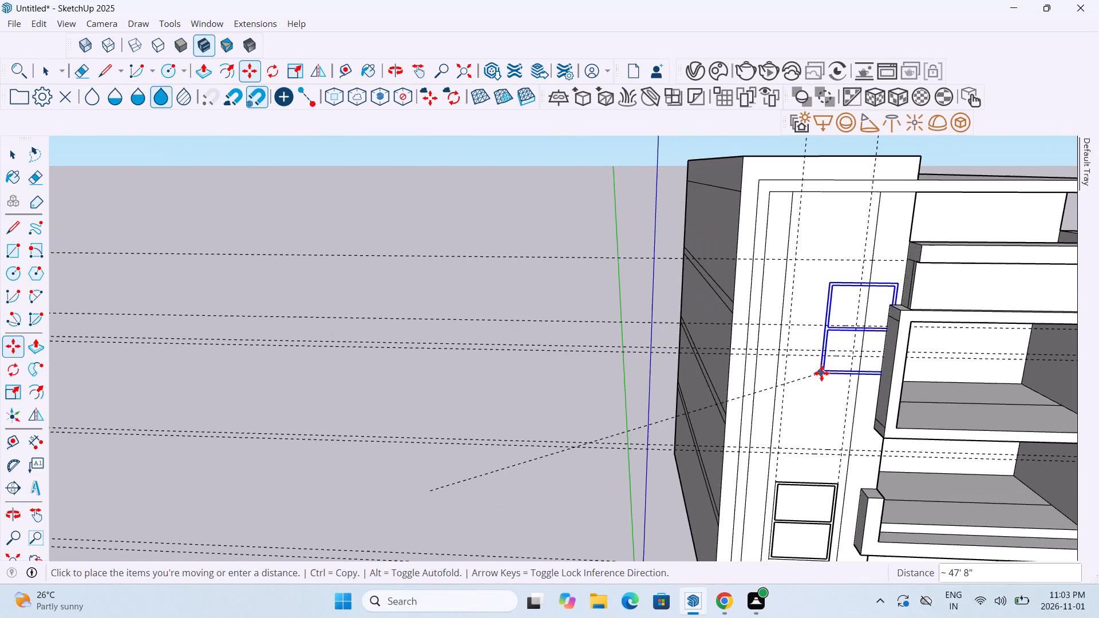
middle_drag(821, 373, 741, 389)
scroll(748, 375, up, 7)
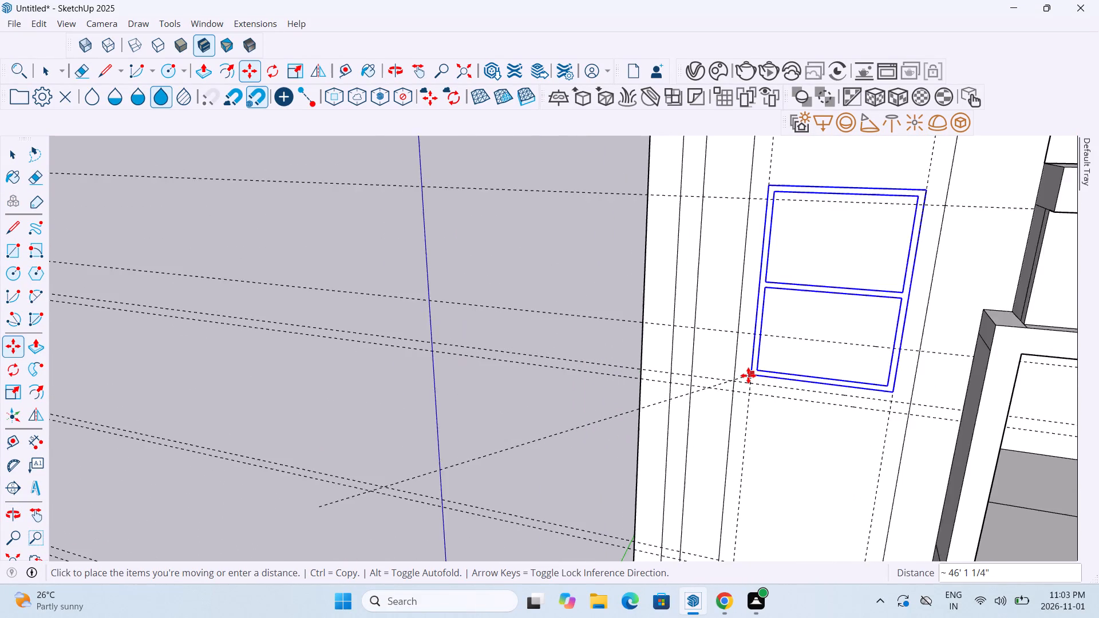
scroll(748, 375, down, 7)
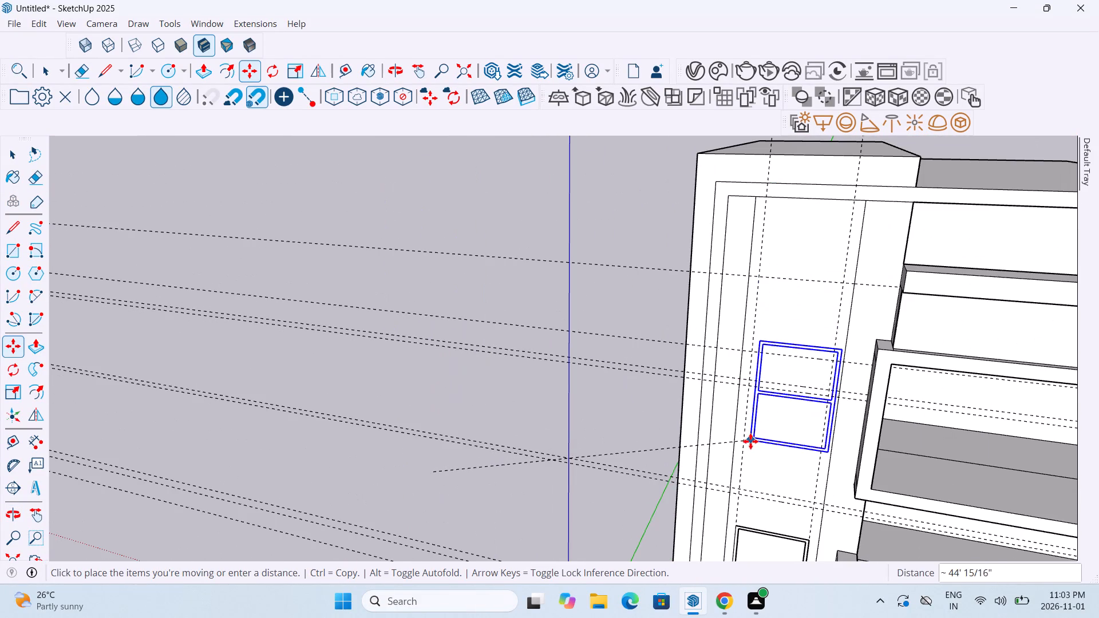
scroll(751, 348, up, 12)
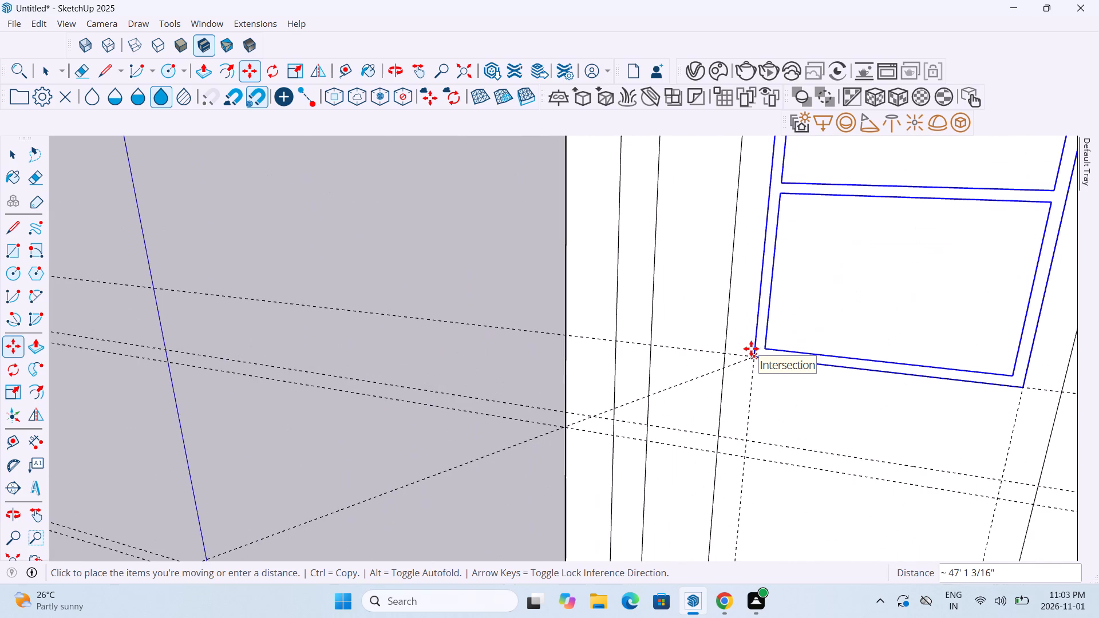
click(751, 348)
Erase the two horizontal guides that cross the placed window's upper pane and run along its bottom edge.
scroll(751, 348, down, 7)
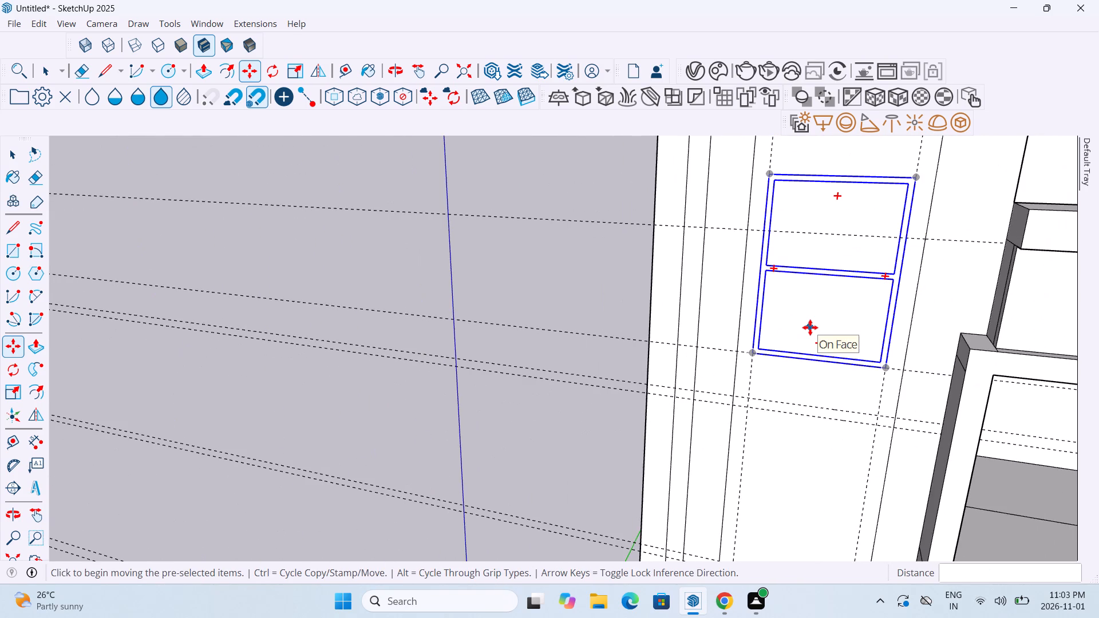
scroll(777, 340, up, 6)
scroll(777, 340, down, 5)
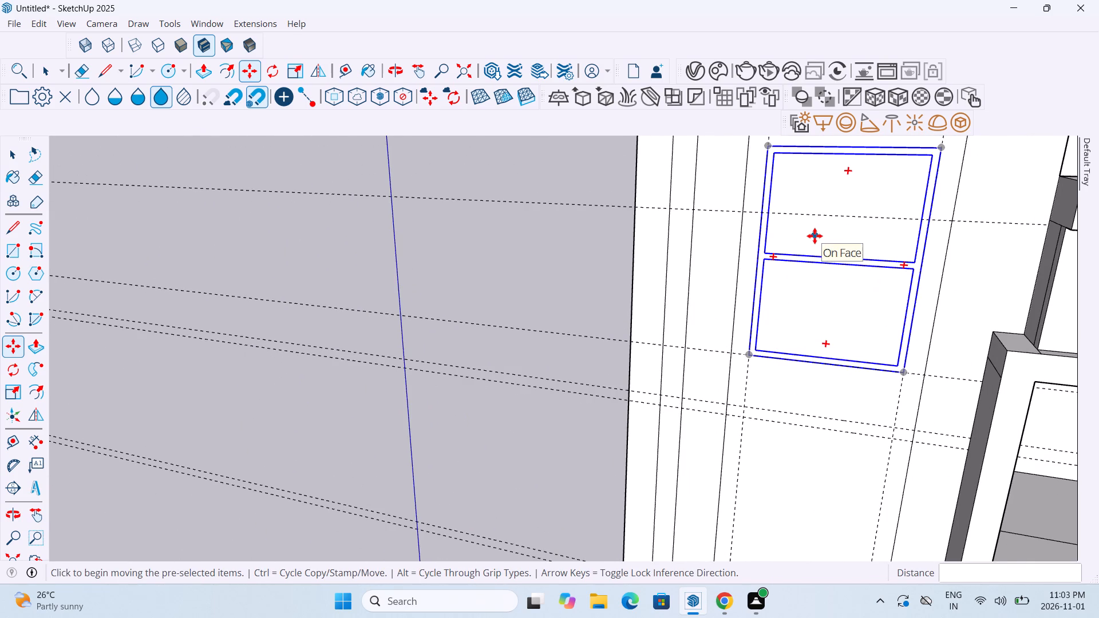
scroll(815, 236, down, 3)
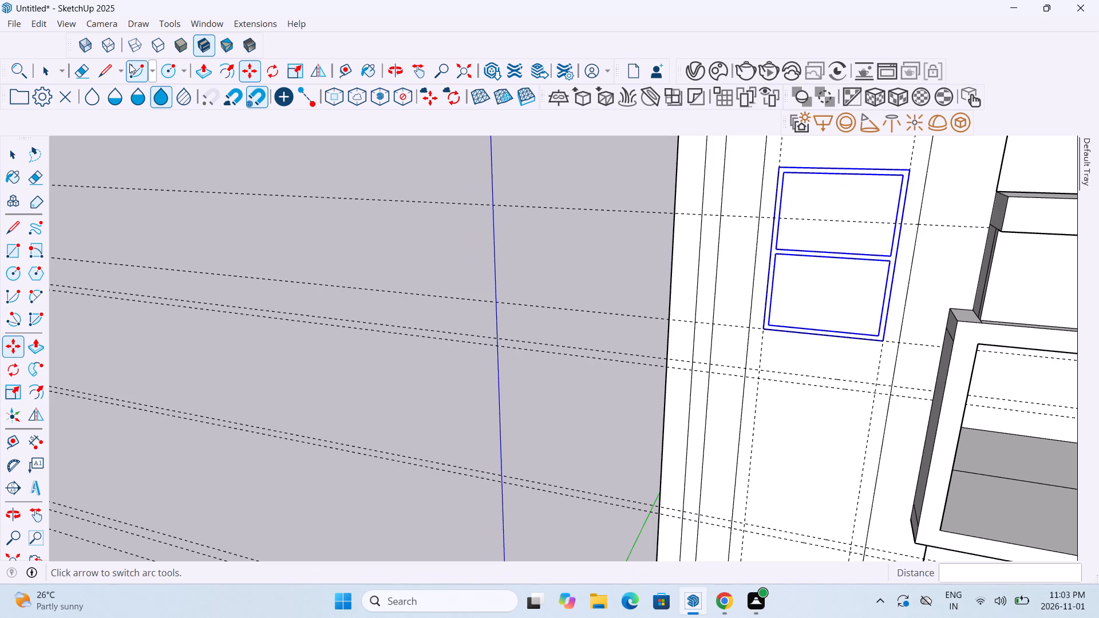
click(93, 68)
click(109, 66)
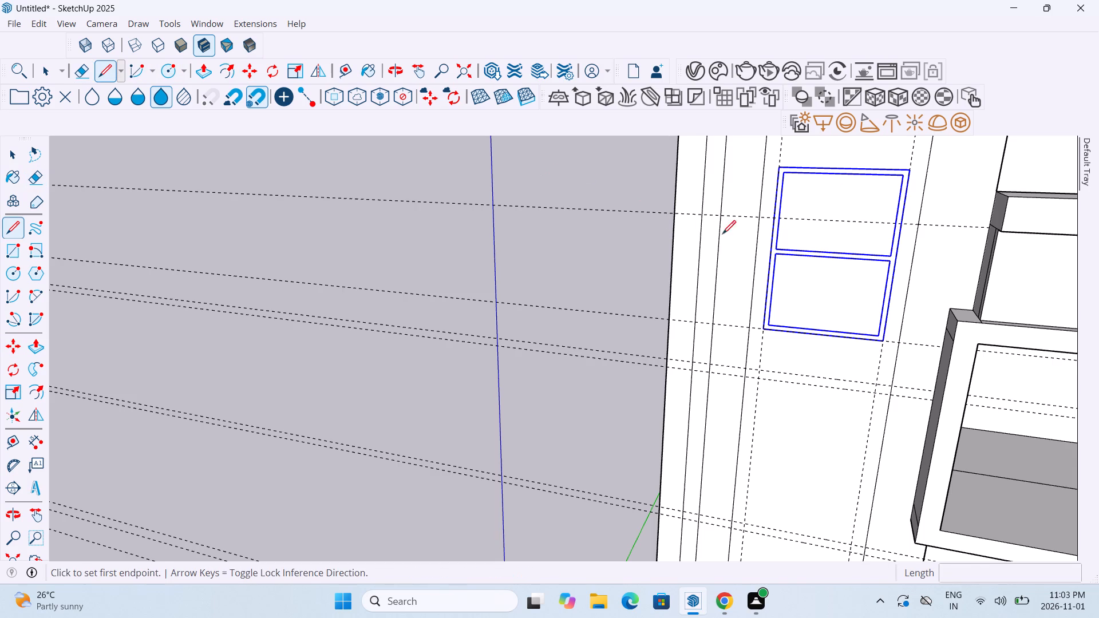
scroll(761, 230, up, 1)
click(84, 66)
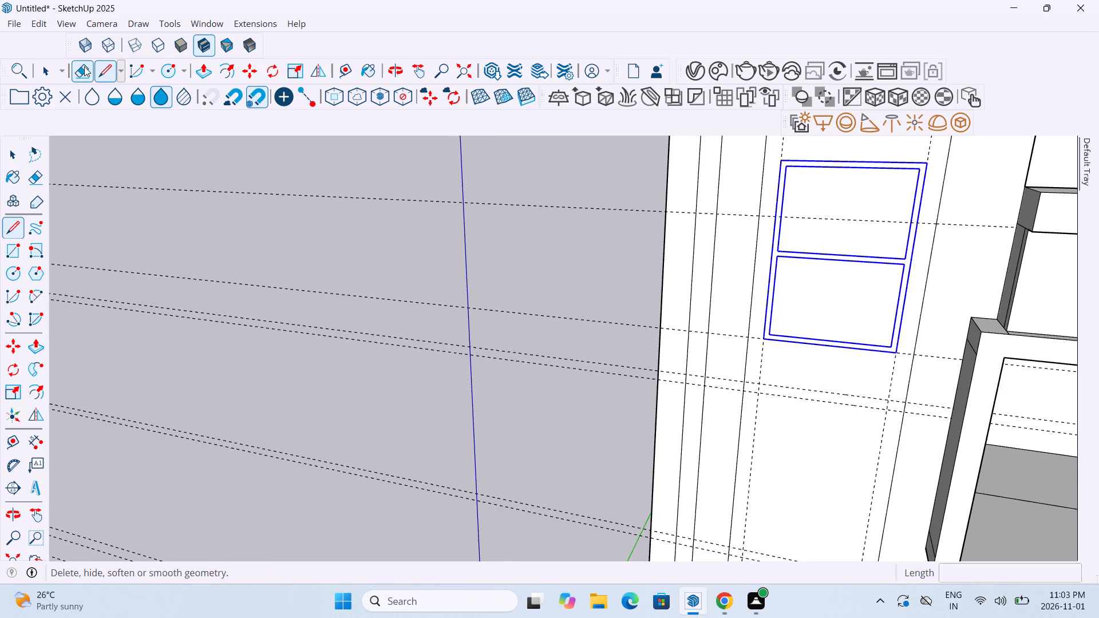
scroll(761, 226, up, 4)
drag(736, 193, 728, 236)
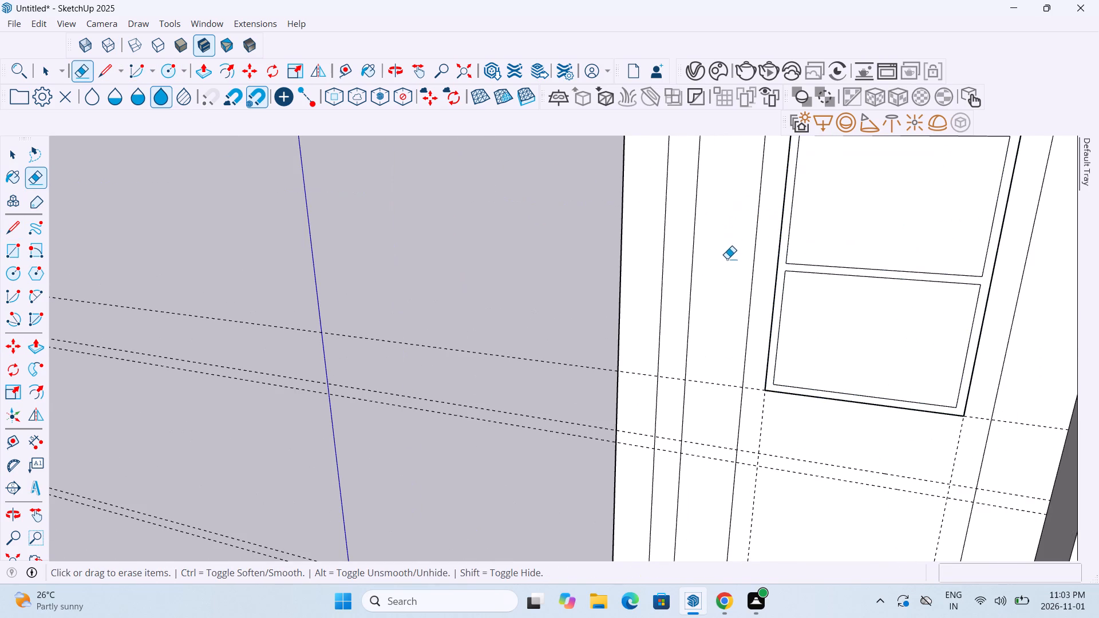
drag(713, 354, 712, 410)
Examine the placed window's fit on the facade strip and its alignment with the existing window below.
scroll(718, 412, down, 7)
middle_drag(774, 493, 792, 449)
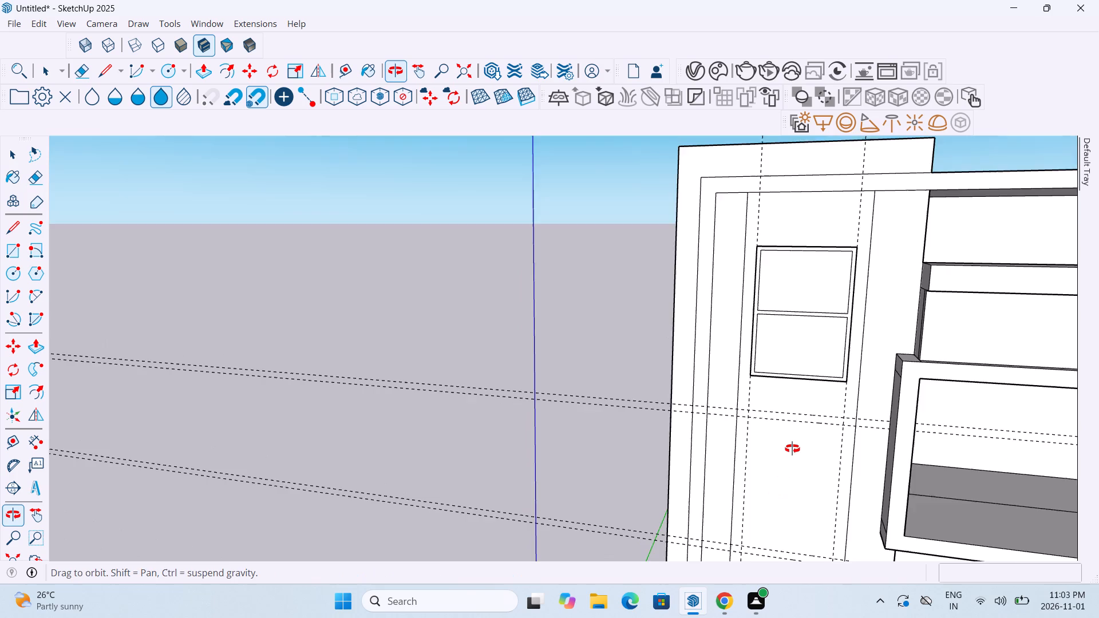
middle_drag(792, 449, 796, 443)
scroll(796, 443, down, 6)
scroll(788, 523, up, 6)
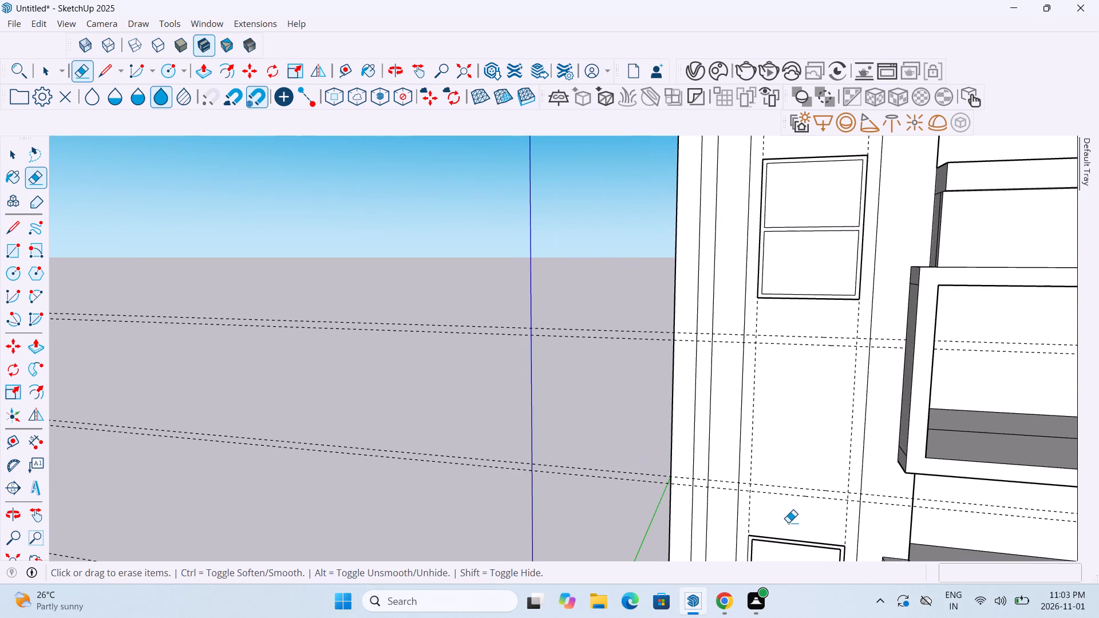
scroll(788, 522, up, 1)
scroll(788, 522, down, 2)
middle_drag(799, 513, 827, 496)
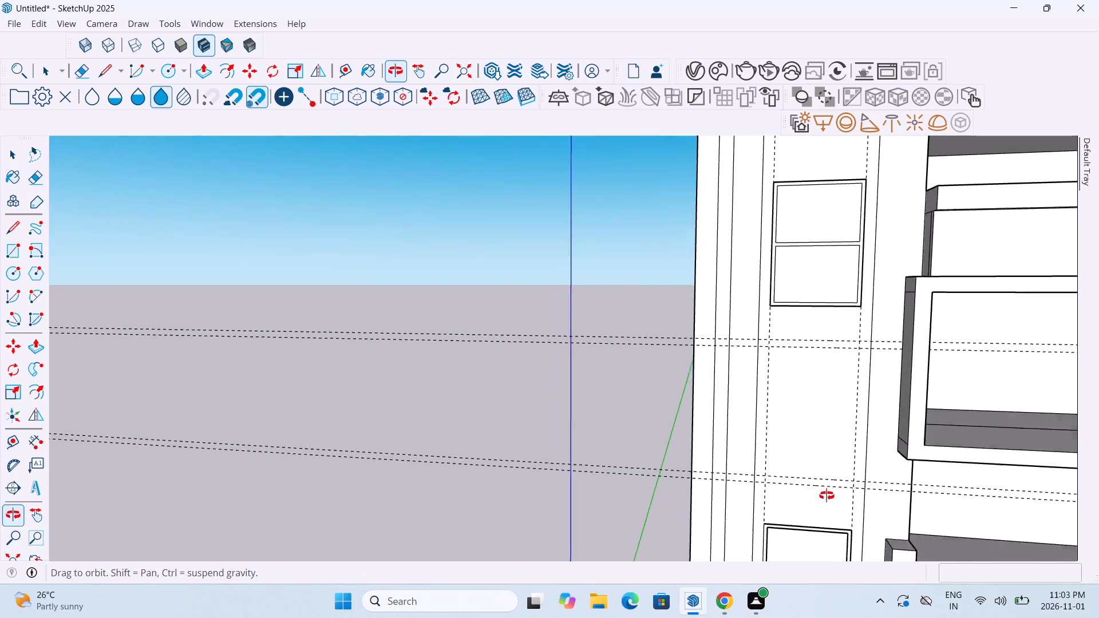
middle_drag(827, 496, 828, 495)
scroll(828, 495, down, 2)
scroll(802, 318, up, 5)
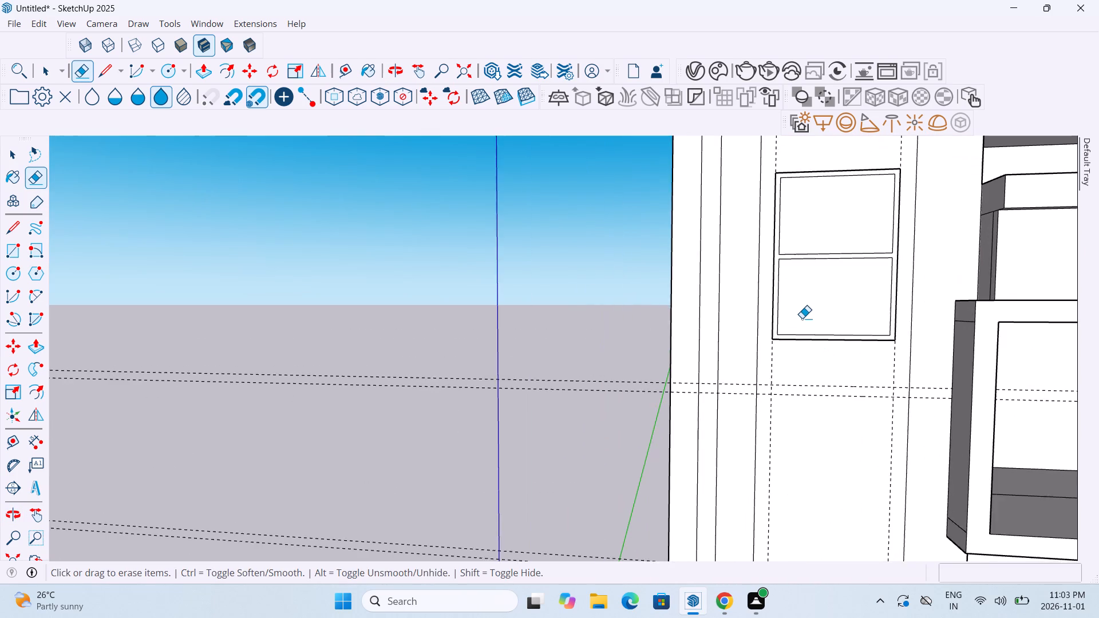
scroll(802, 318, up, 5)
scroll(799, 318, down, 5)
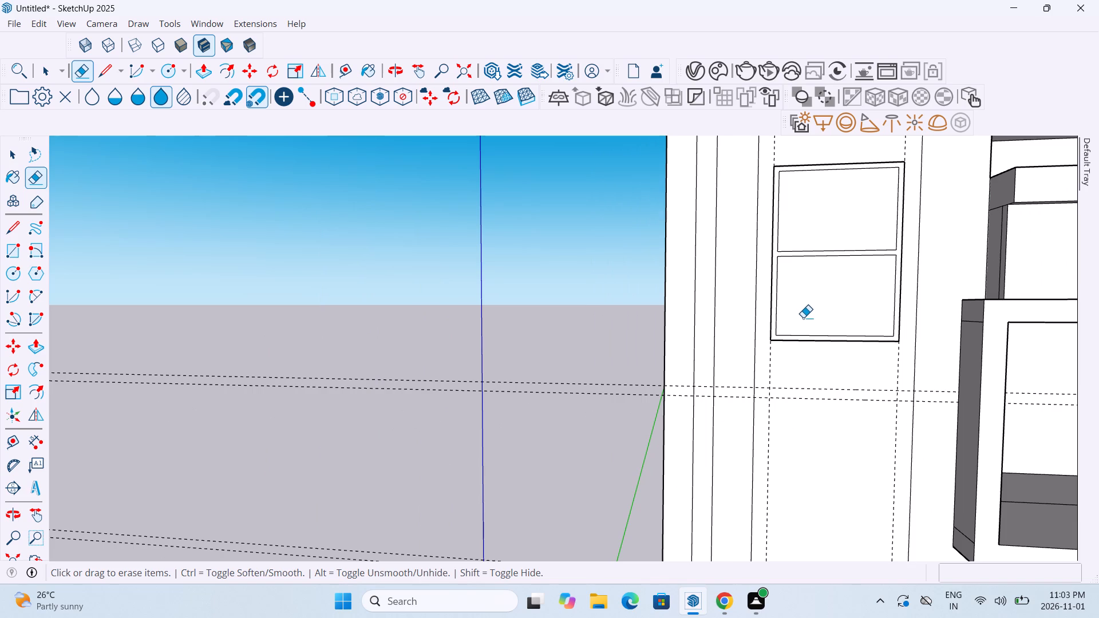
scroll(853, 379, down, 7)
middle_drag(839, 408, 869, 423)
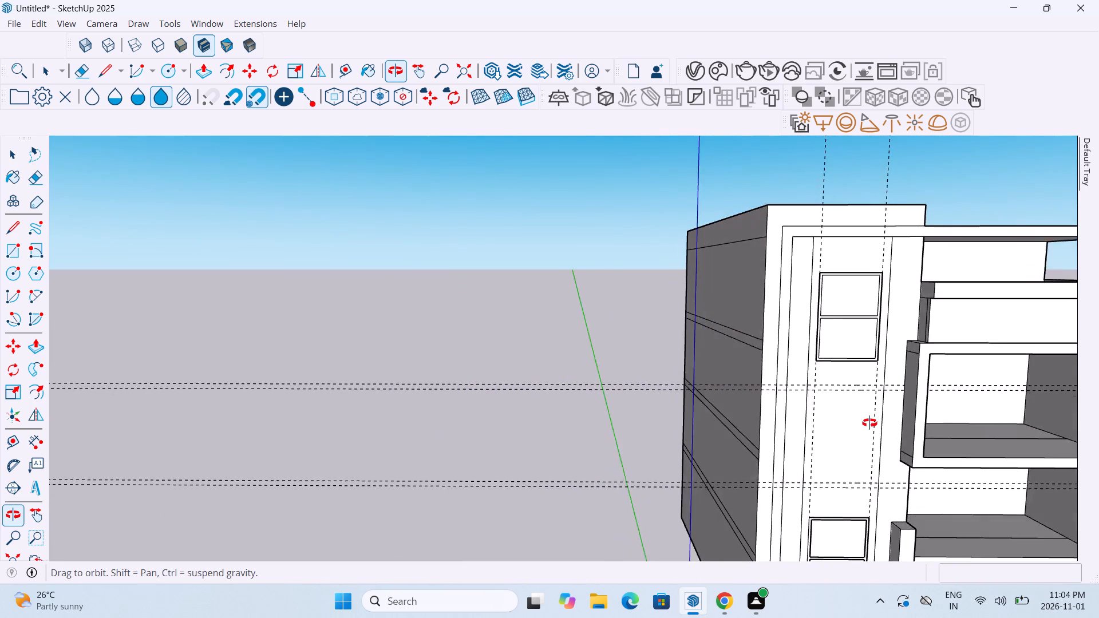
middle_drag(869, 423, 867, 423)
scroll(867, 423, down, 7)
middle_drag(869, 473, 831, 460)
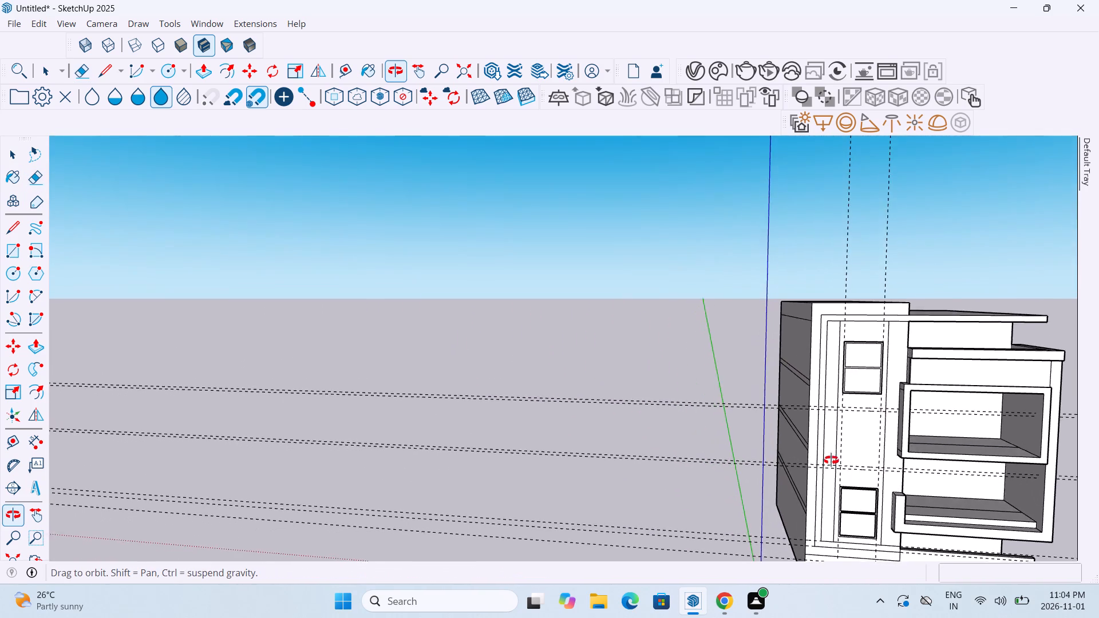
middle_drag(831, 460, 817, 471)
scroll(842, 387, up, 13)
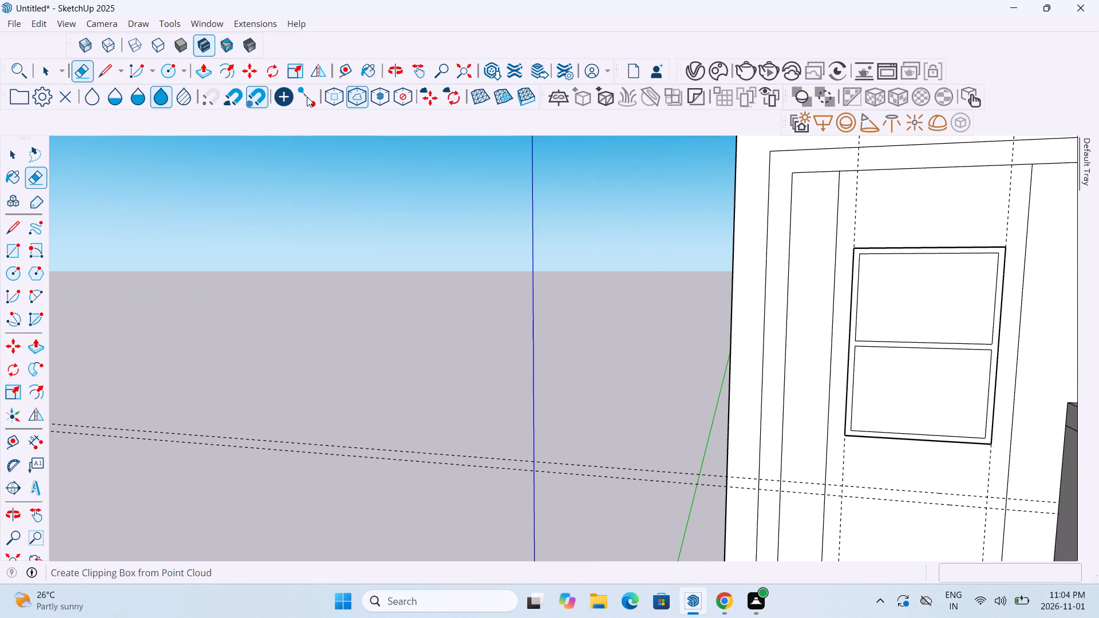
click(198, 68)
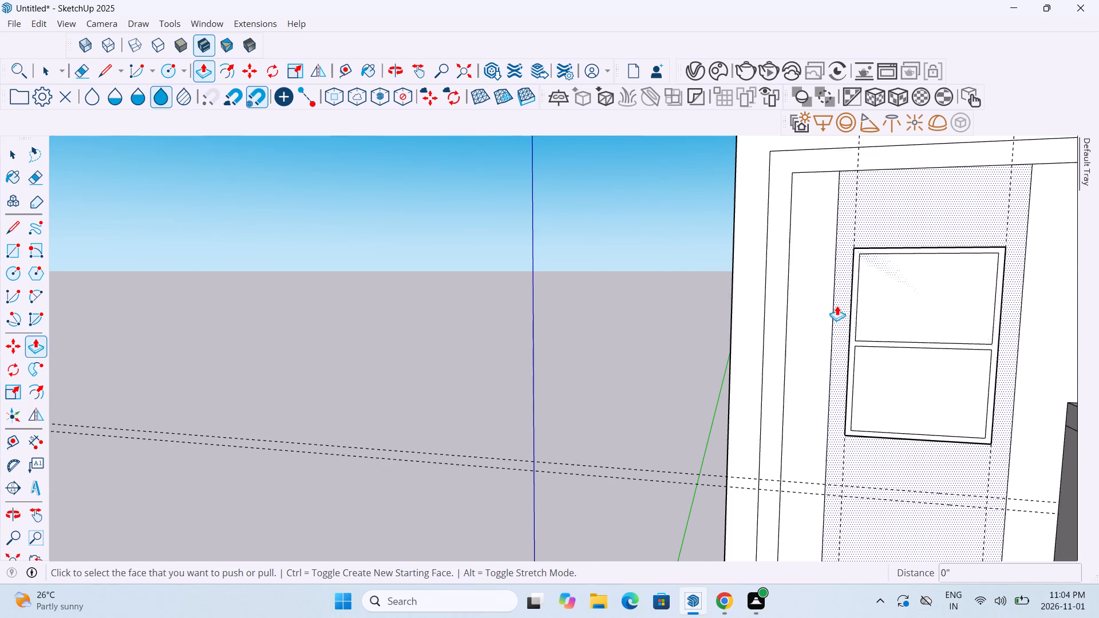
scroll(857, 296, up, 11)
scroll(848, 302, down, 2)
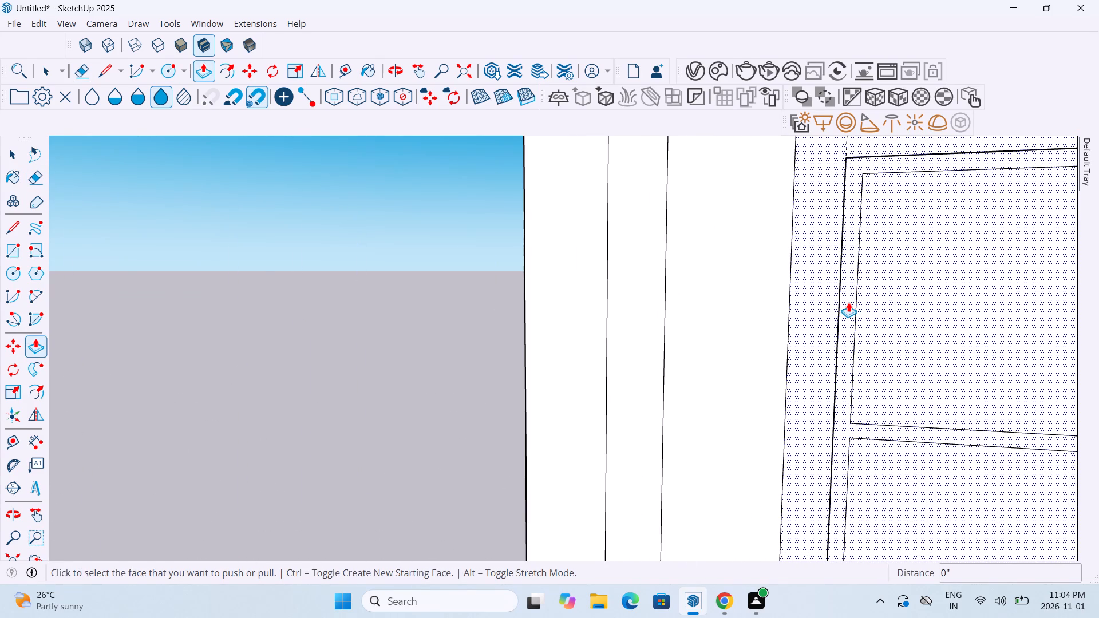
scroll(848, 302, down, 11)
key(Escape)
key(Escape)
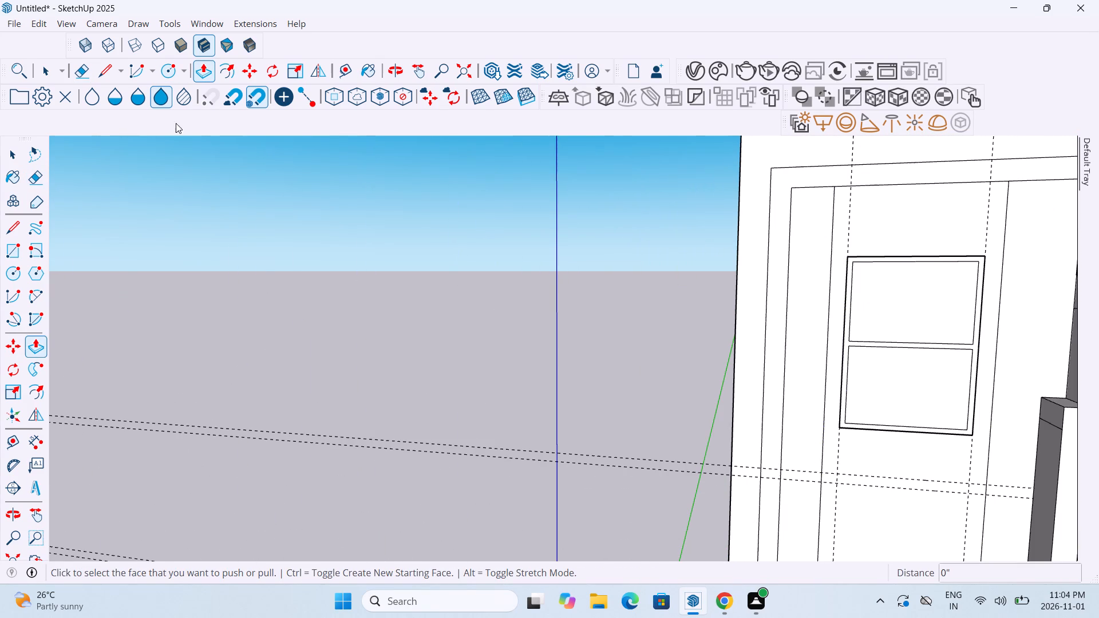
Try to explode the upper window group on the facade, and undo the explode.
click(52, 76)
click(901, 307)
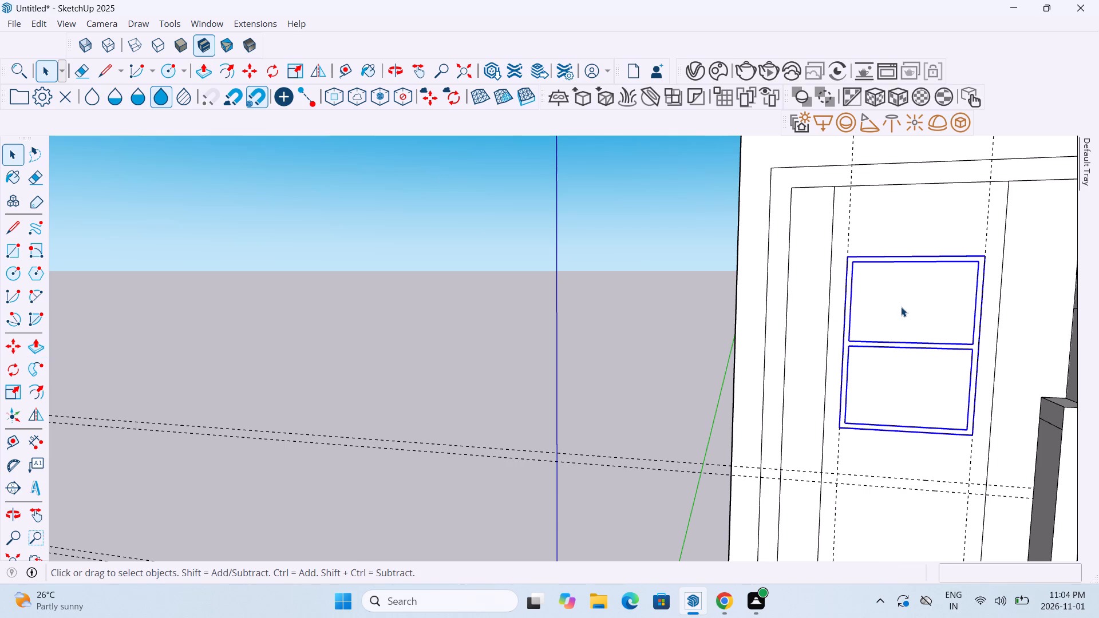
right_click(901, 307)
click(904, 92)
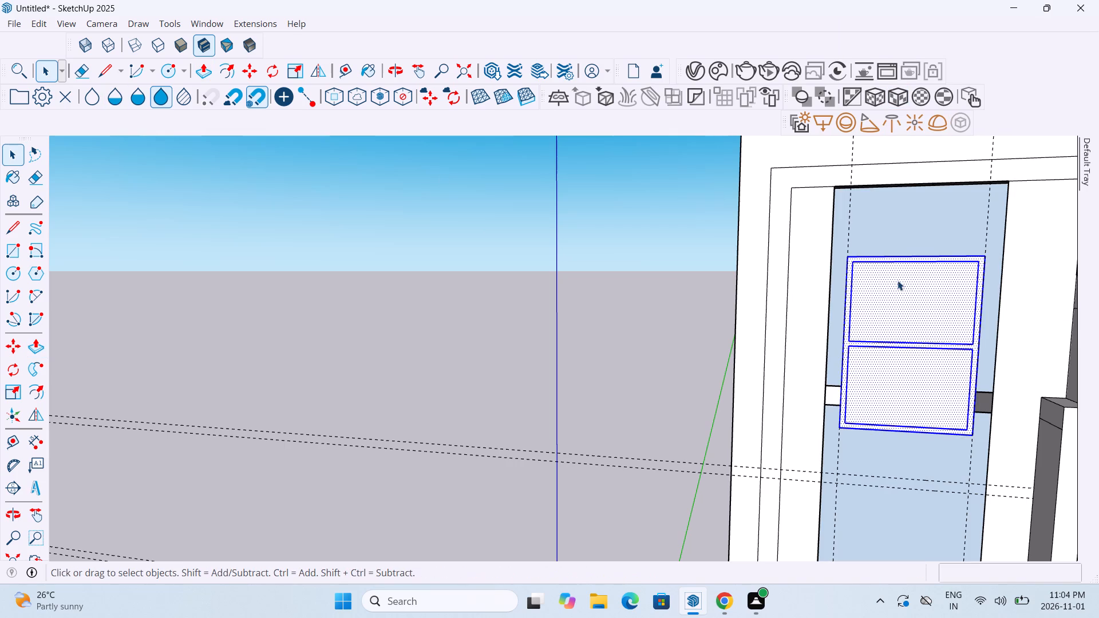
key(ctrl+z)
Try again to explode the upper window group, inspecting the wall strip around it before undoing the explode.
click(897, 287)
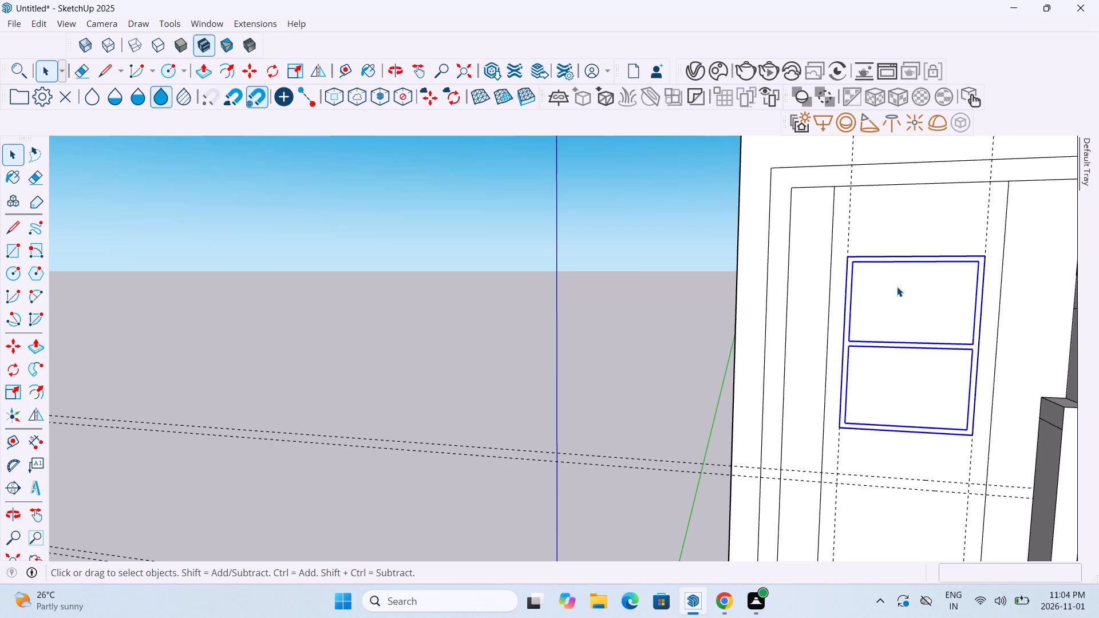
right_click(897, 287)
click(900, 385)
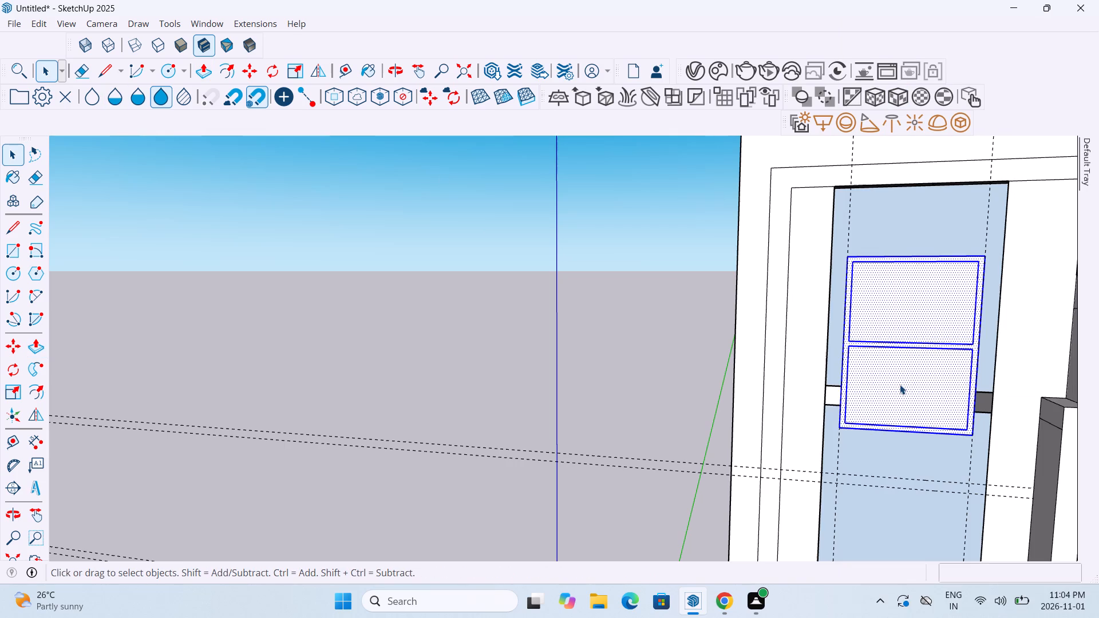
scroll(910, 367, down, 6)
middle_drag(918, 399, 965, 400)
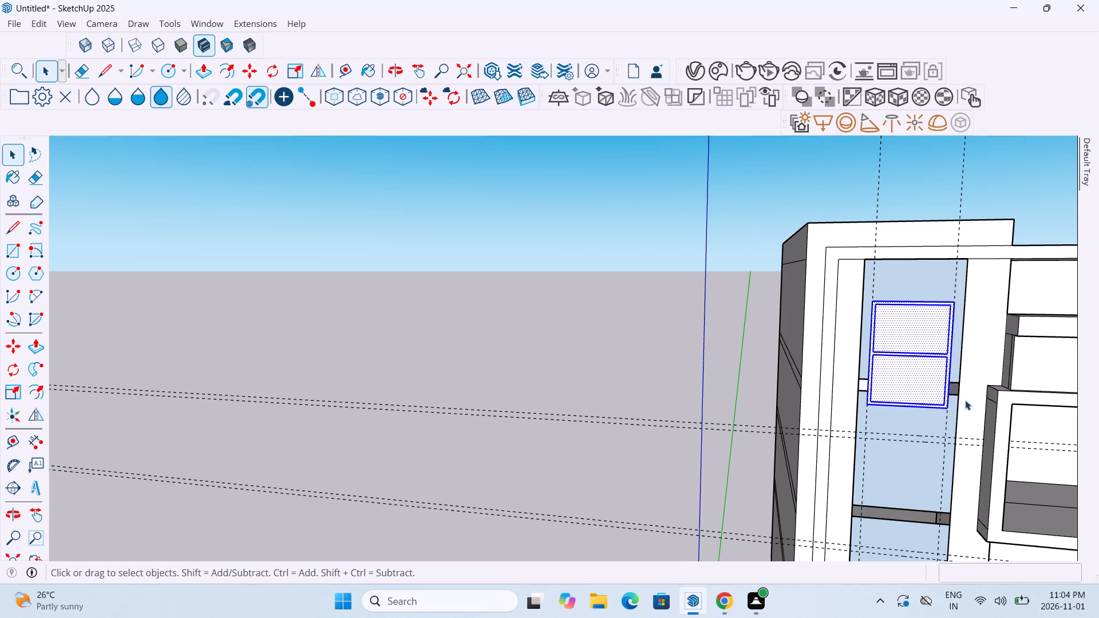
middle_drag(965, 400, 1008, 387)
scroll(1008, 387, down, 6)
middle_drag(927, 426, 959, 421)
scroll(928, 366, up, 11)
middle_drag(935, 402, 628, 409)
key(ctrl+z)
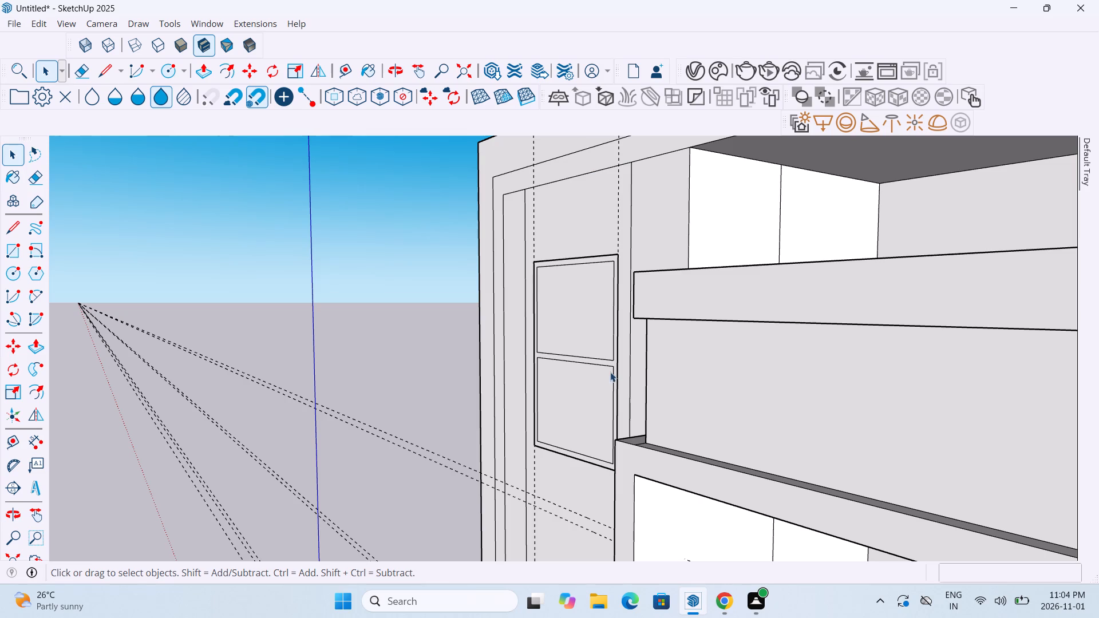
Move the upper two-pane window group straight down about 1' 6 1/2" along the facade strip, keeping it between the vertical guides.
click(614, 362)
scroll(596, 379, up, 7)
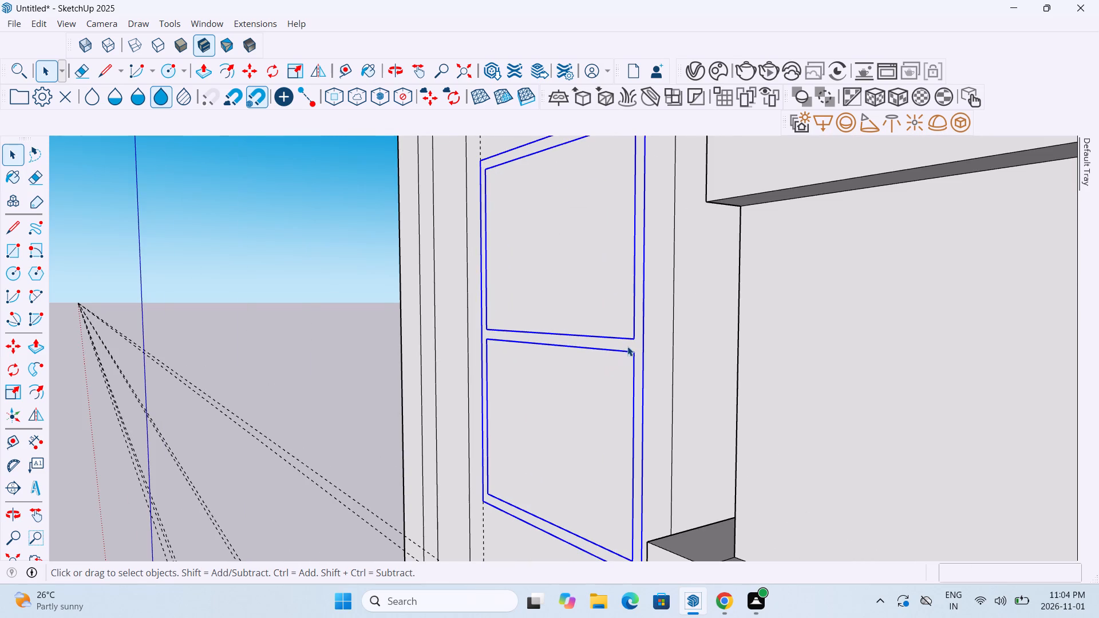
click(629, 350)
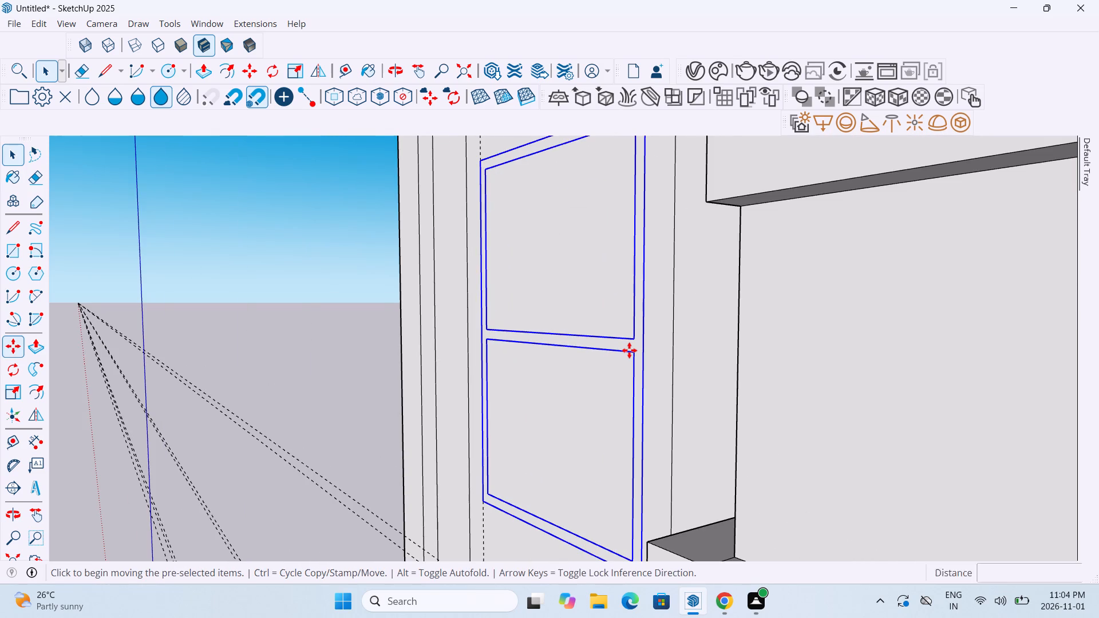
key(m)
key(Return)
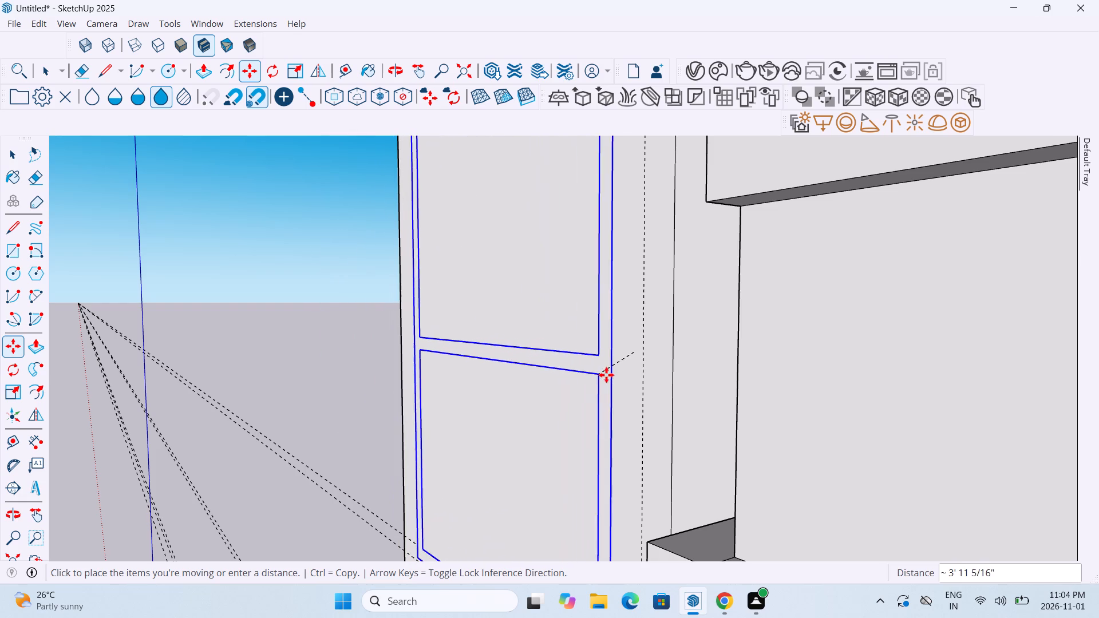
scroll(614, 373, down, 11)
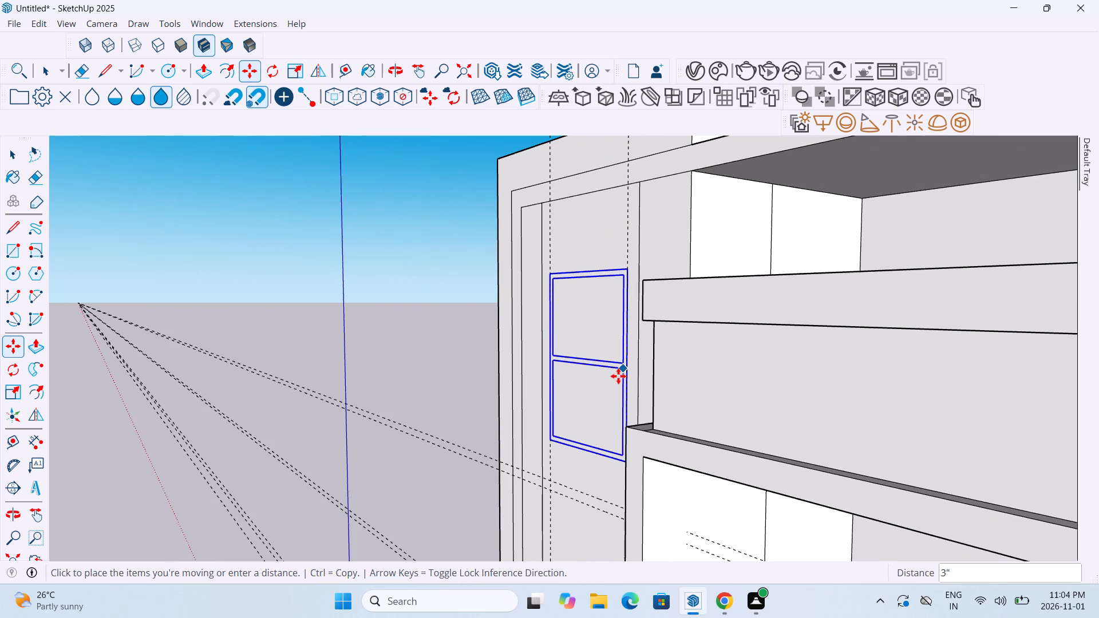
middle_drag(618, 376, 891, 387)
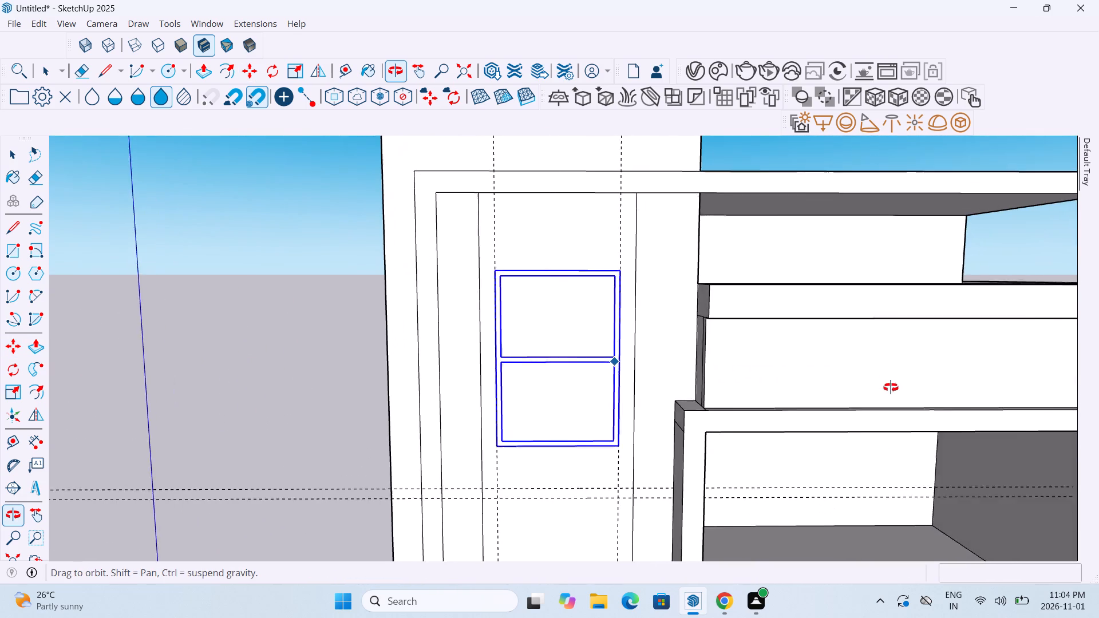
middle_drag(891, 387, 891, 387)
middle_drag(592, 386, 729, 385)
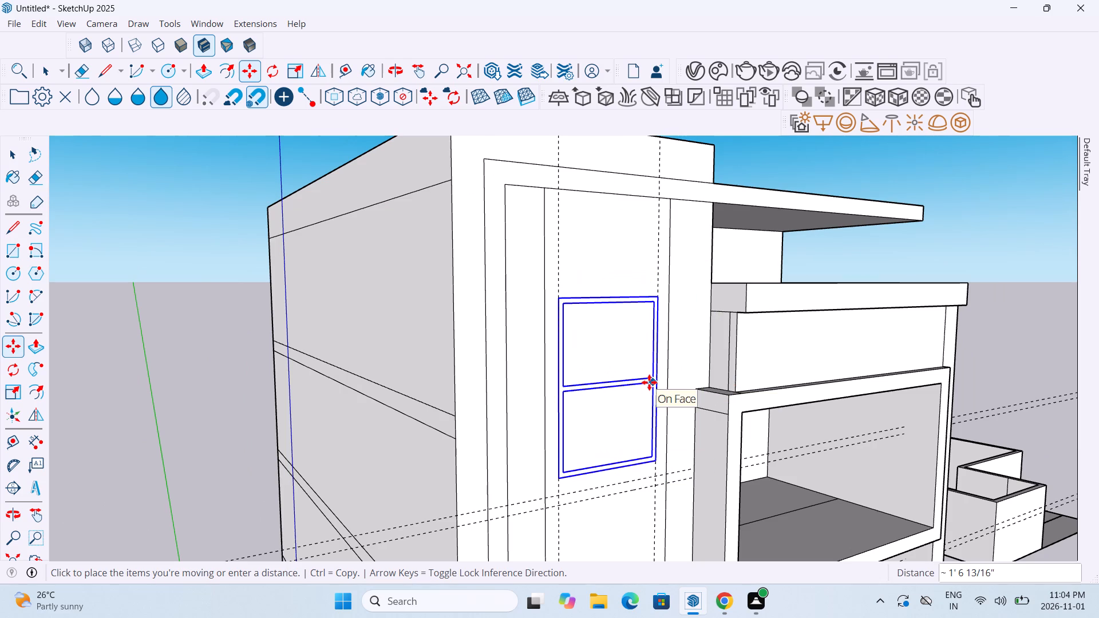
click(649, 382)
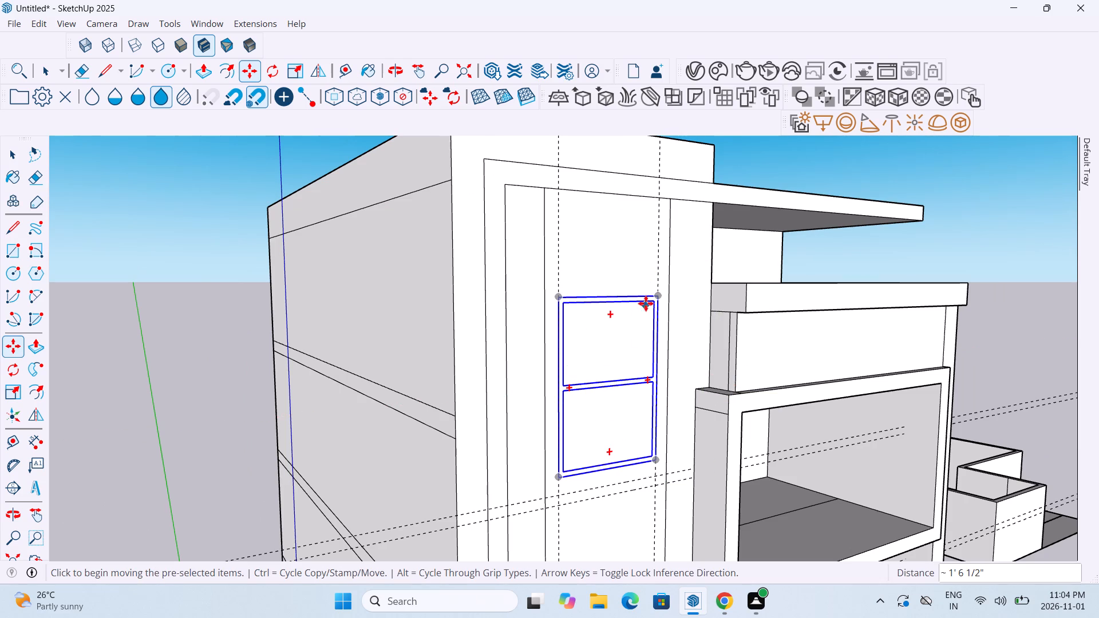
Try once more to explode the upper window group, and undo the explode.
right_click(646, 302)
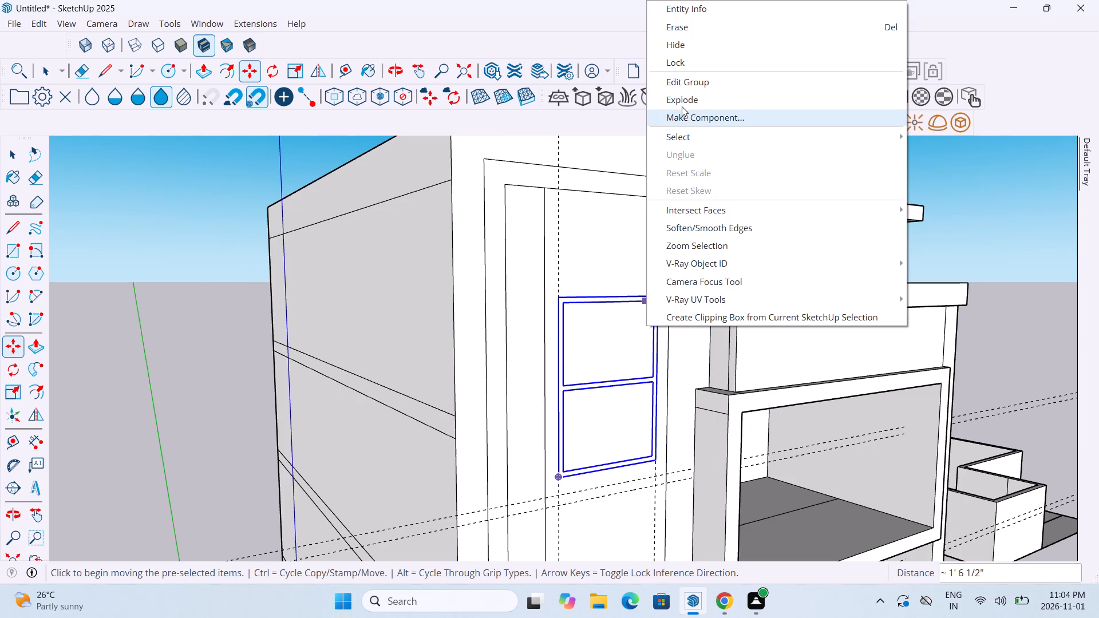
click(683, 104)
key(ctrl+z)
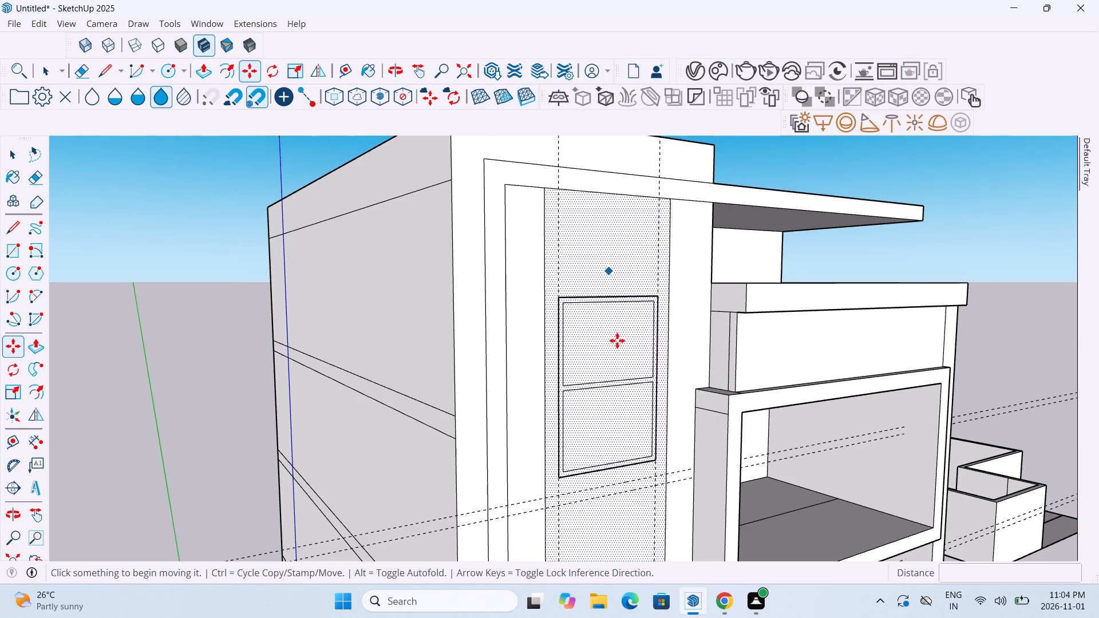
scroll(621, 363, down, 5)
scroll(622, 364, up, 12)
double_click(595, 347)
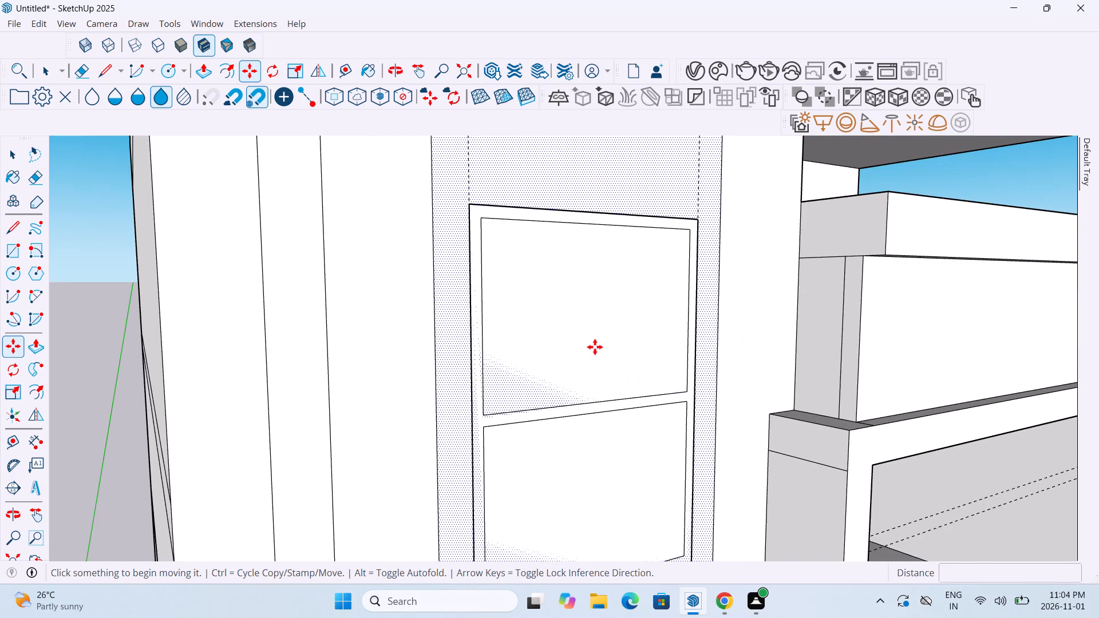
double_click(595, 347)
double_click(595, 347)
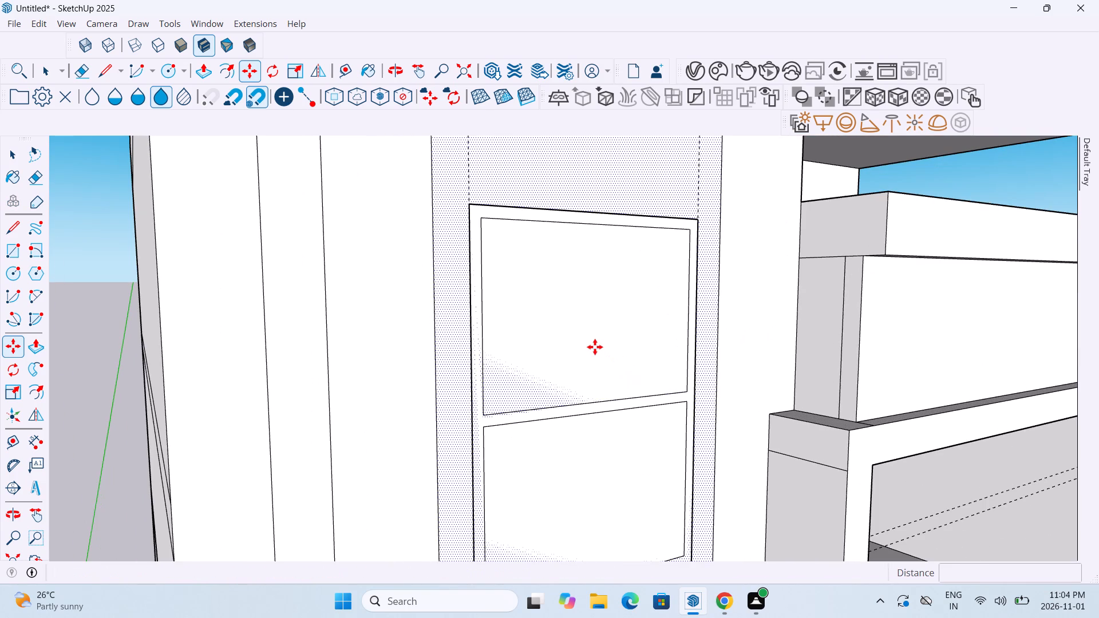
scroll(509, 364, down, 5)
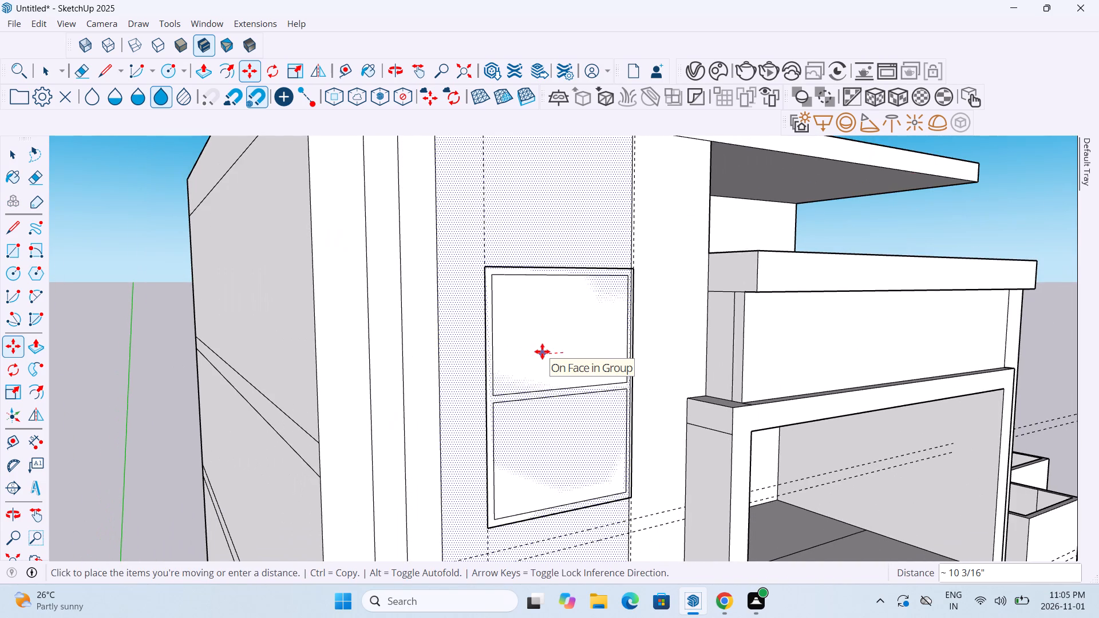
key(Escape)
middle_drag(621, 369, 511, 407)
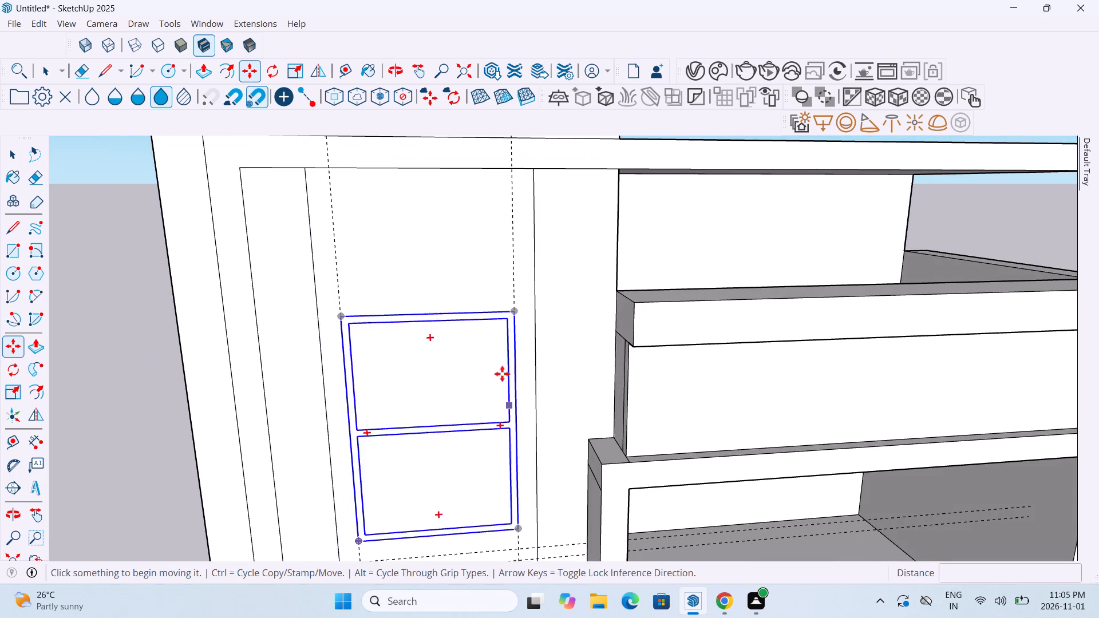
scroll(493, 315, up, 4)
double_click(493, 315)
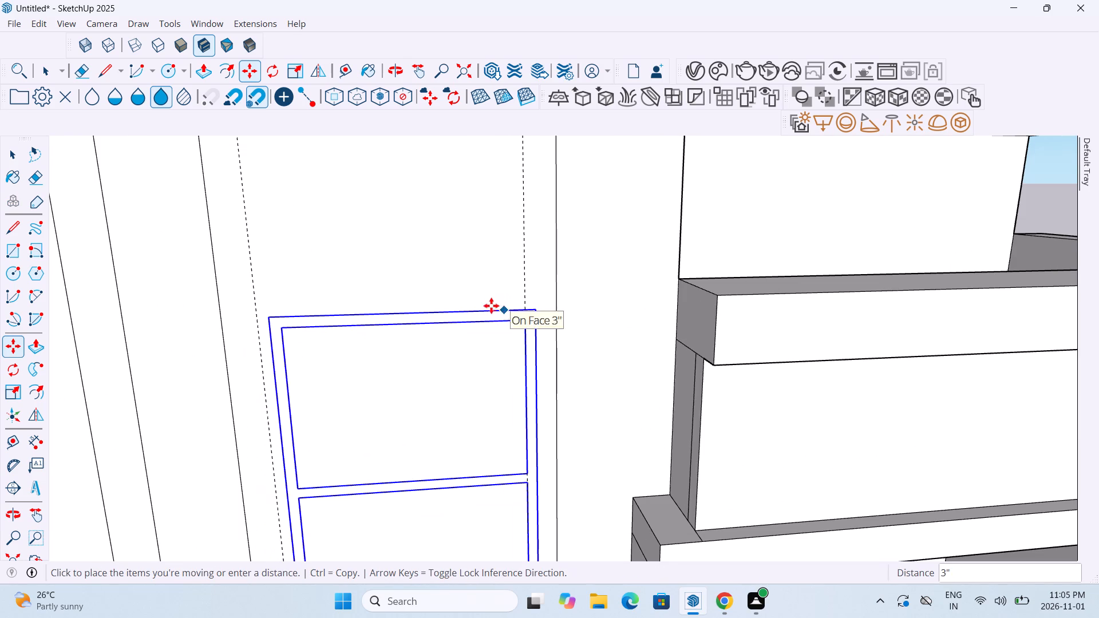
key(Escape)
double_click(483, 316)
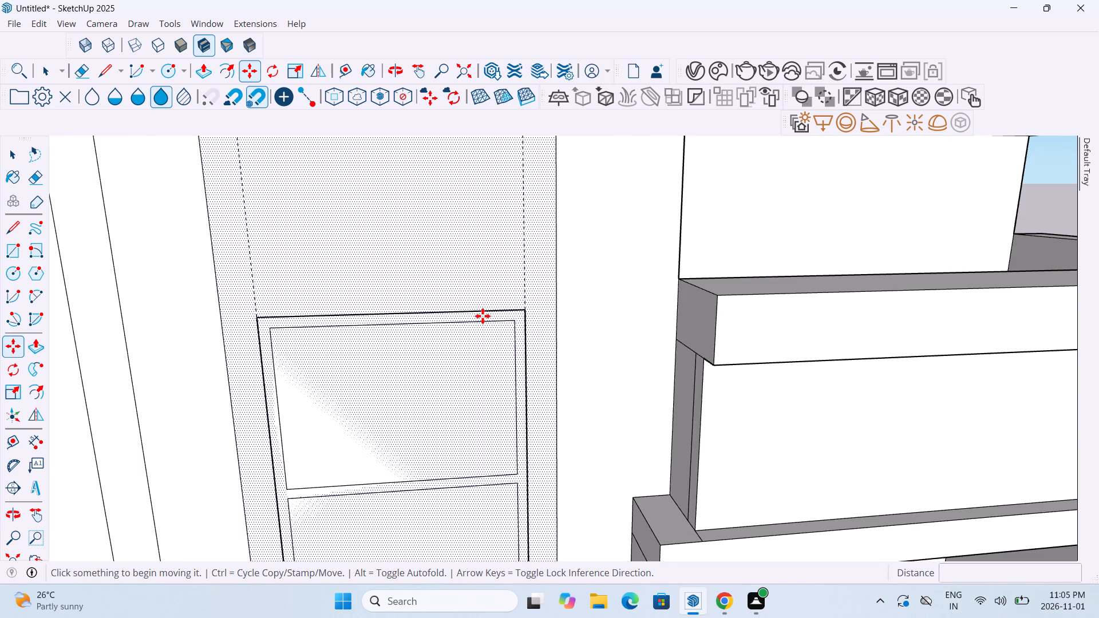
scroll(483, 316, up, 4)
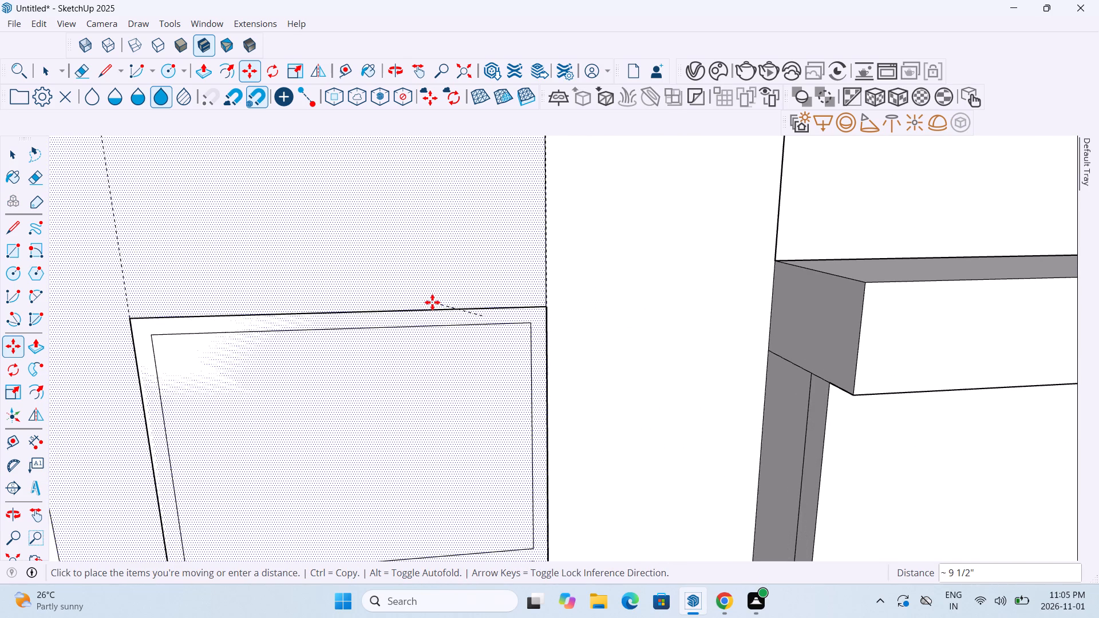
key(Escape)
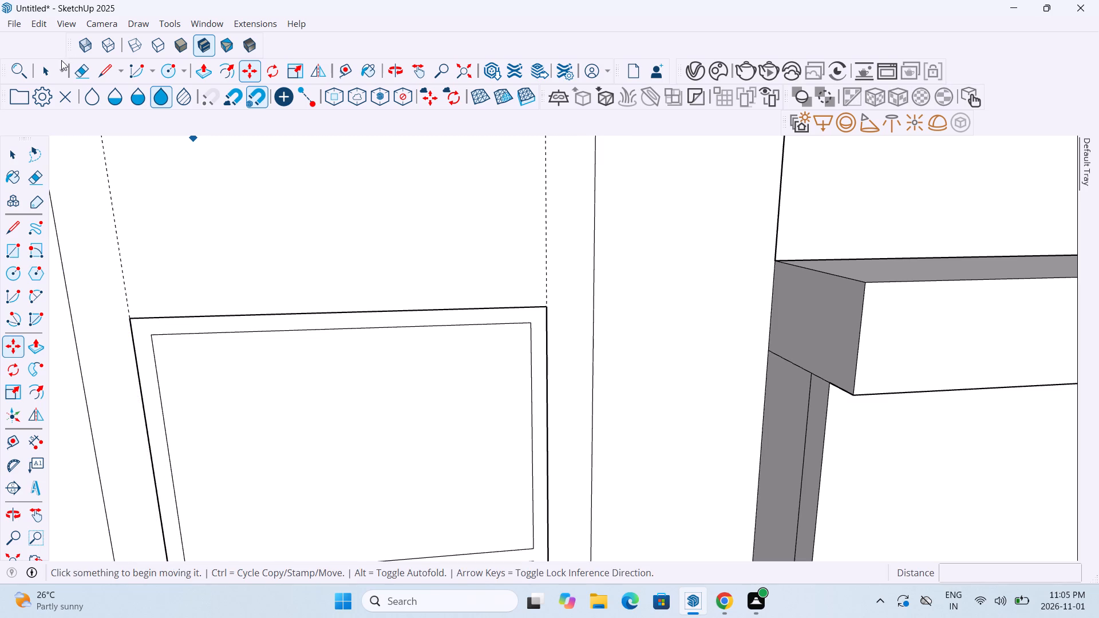
Open the upper window group for editing and extrude its frame face outward 3" from the wall.
click(47, 67)
click(346, 319)
double_click(346, 319)
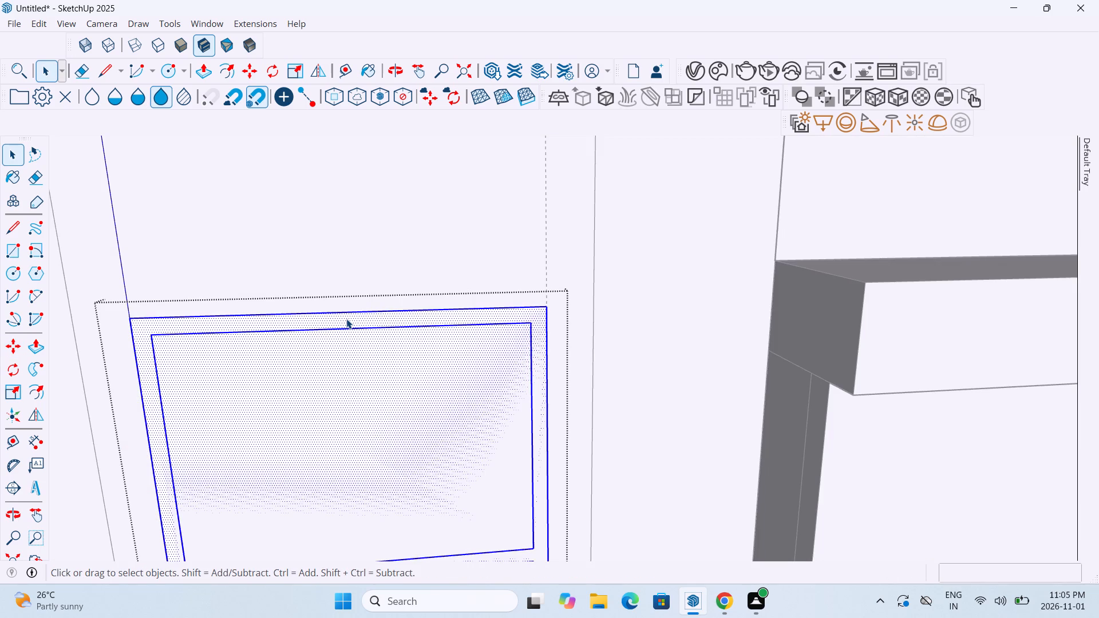
click(205, 64)
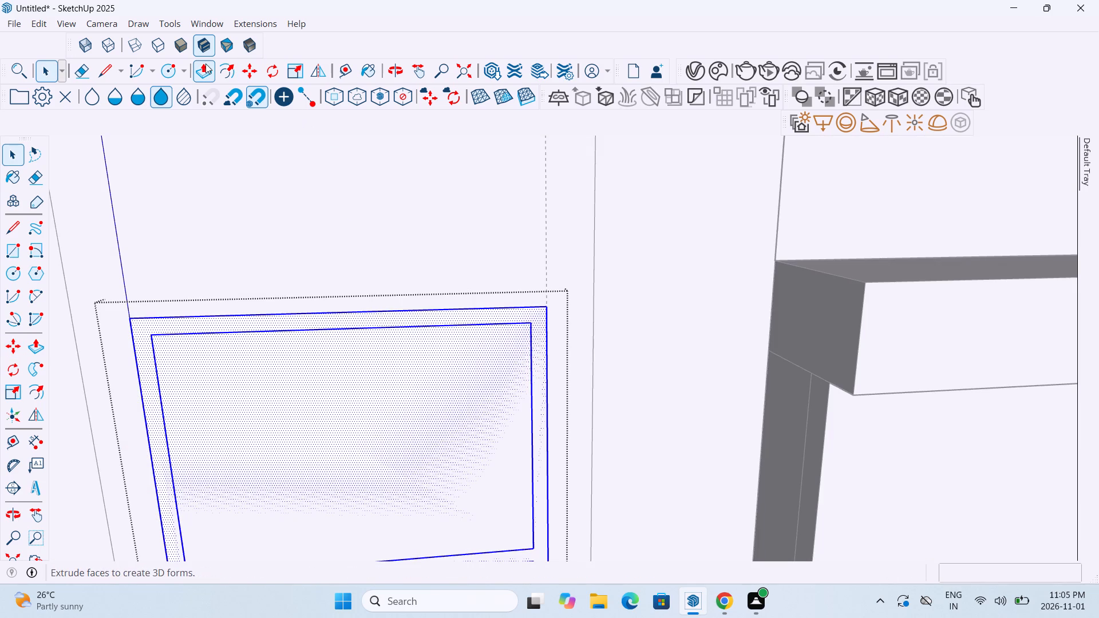
click(504, 311)
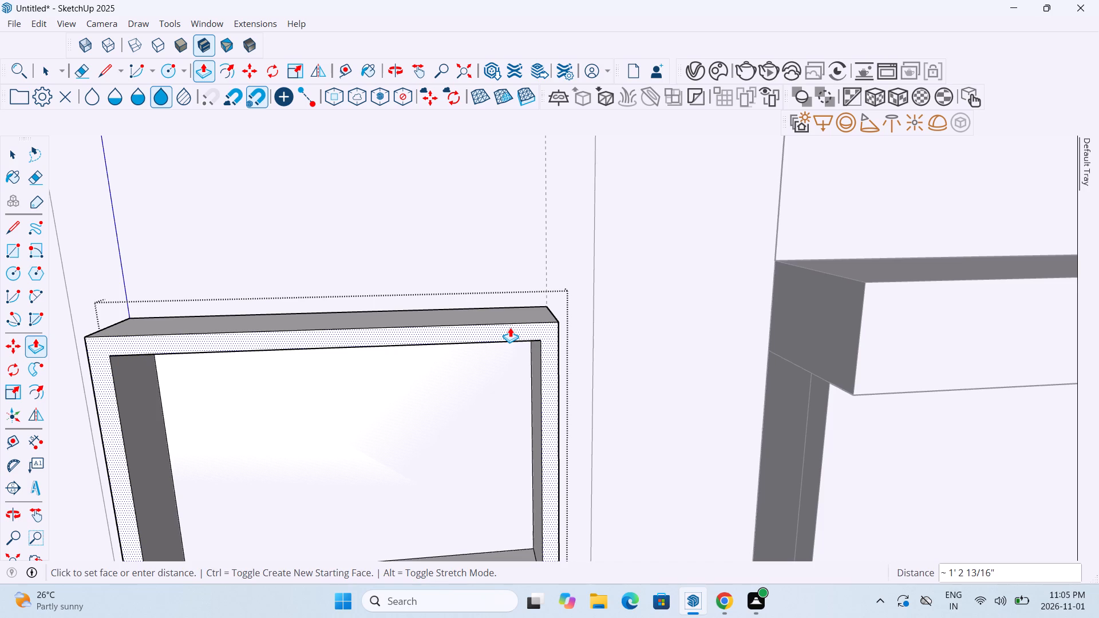
middle_drag(510, 327, 527, 220)
scroll(527, 220, down, 2)
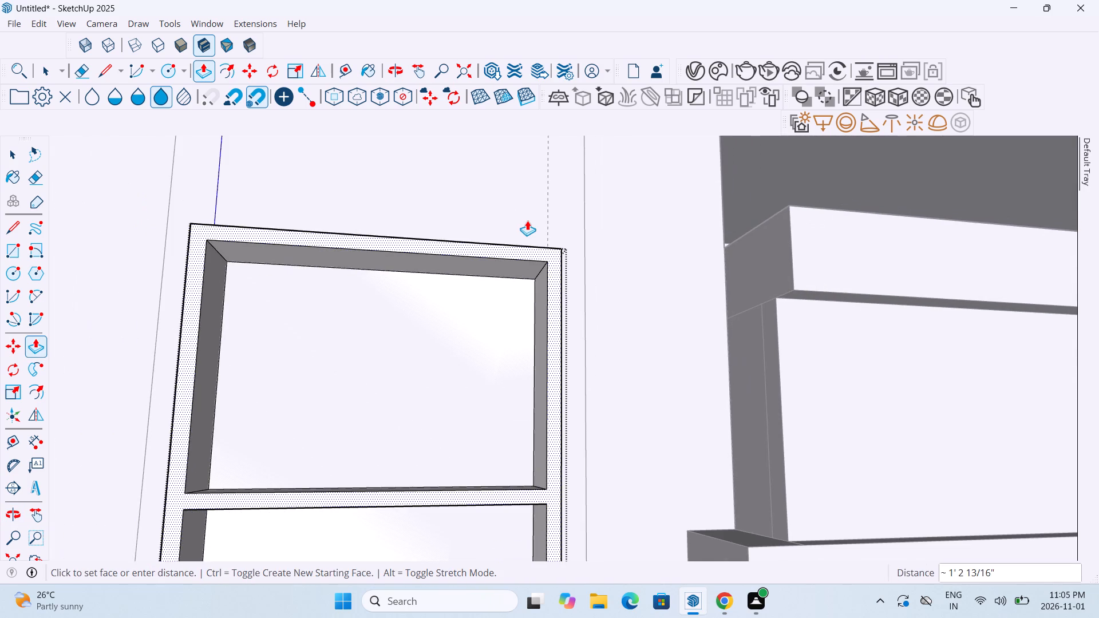
text(3")
key(Return)
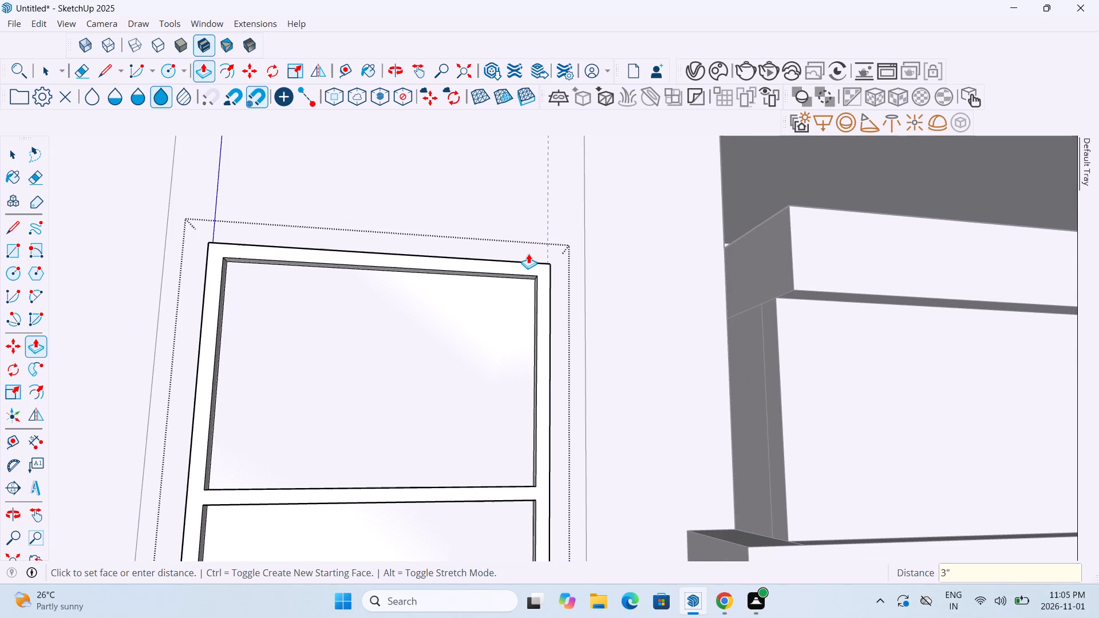
Pull the upper window's frame face further outward by about 11 1/4".
middle_drag(462, 353, 486, 265)
scroll(486, 265, down, 2)
middle_drag(452, 268, 492, 395)
scroll(379, 258, up, 4)
click(376, 261)
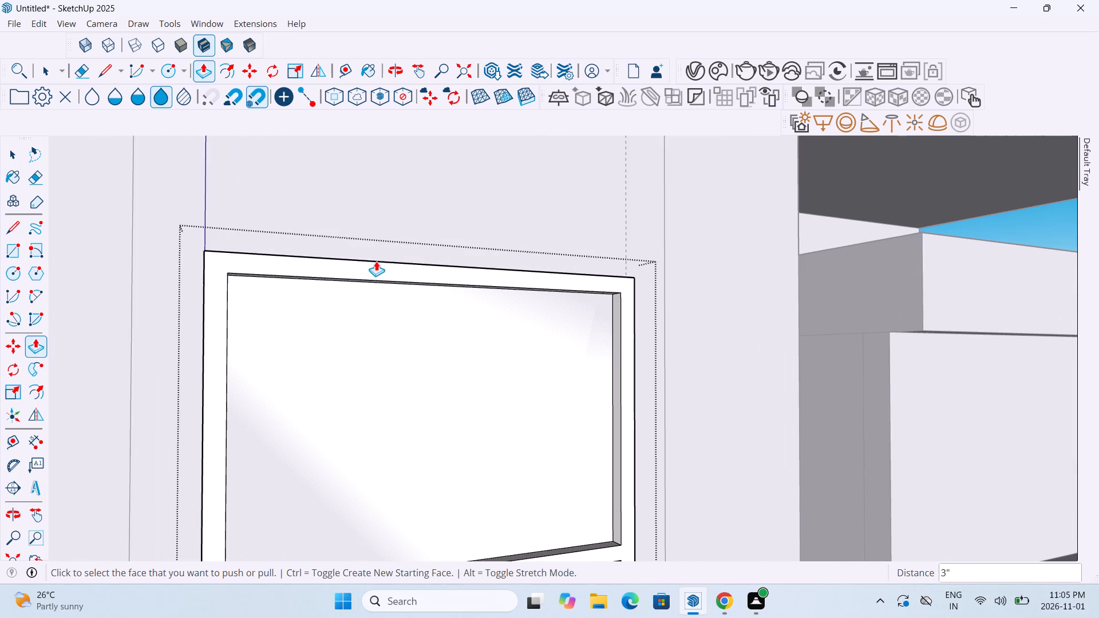
drag(417, 271, 442, 279)
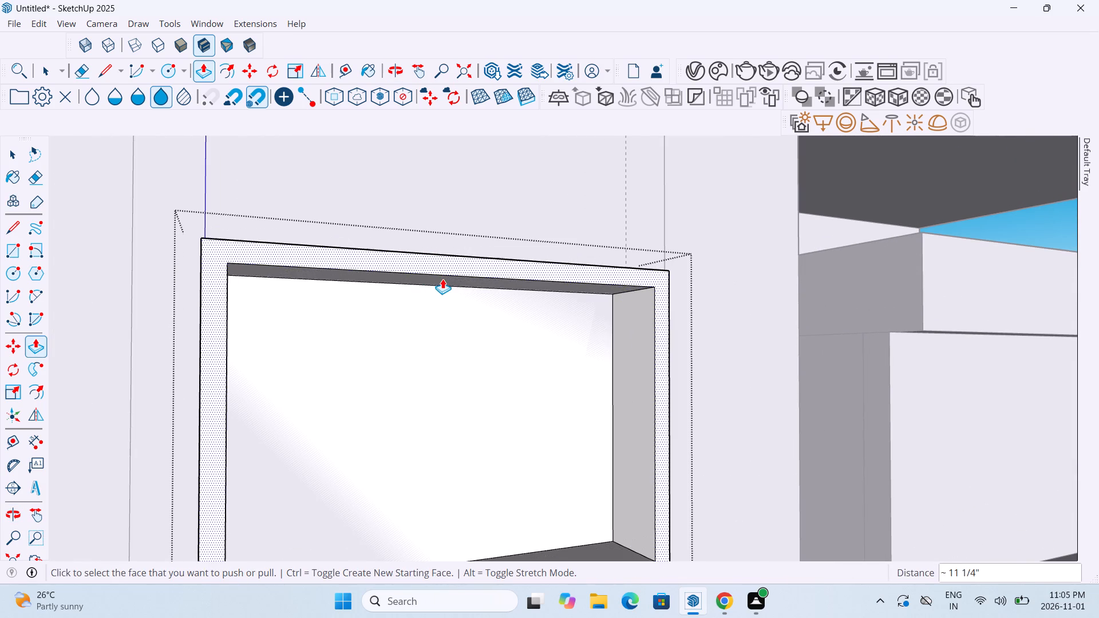
Push/Pull the front face of the upper window's frame by another 5".
scroll(442, 280, down, 4)
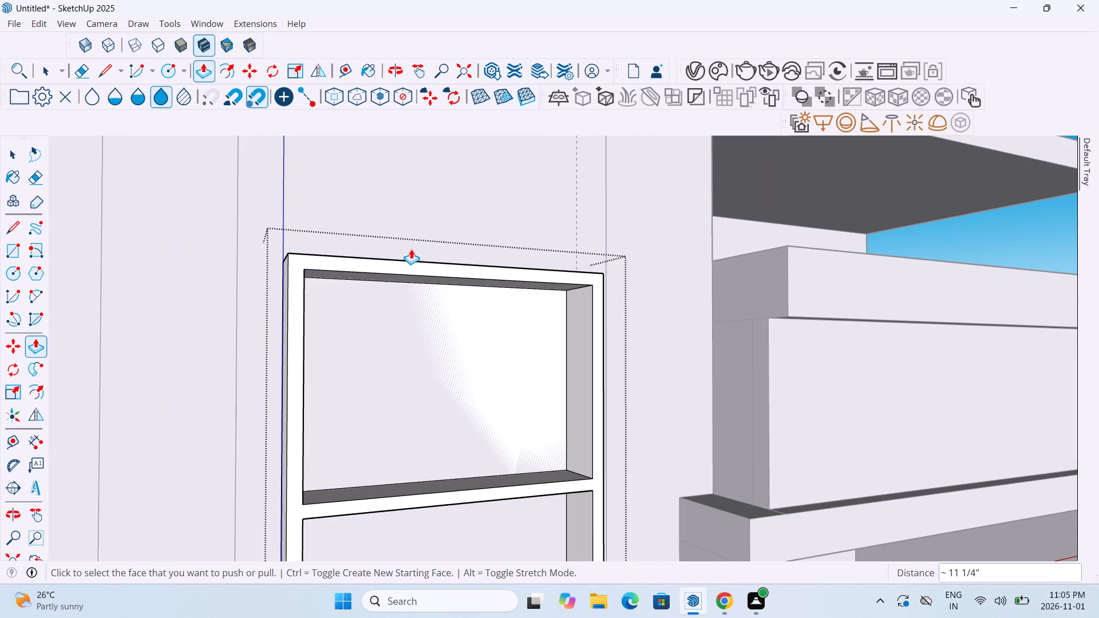
middle_drag(411, 249, 523, 300)
click(518, 315)
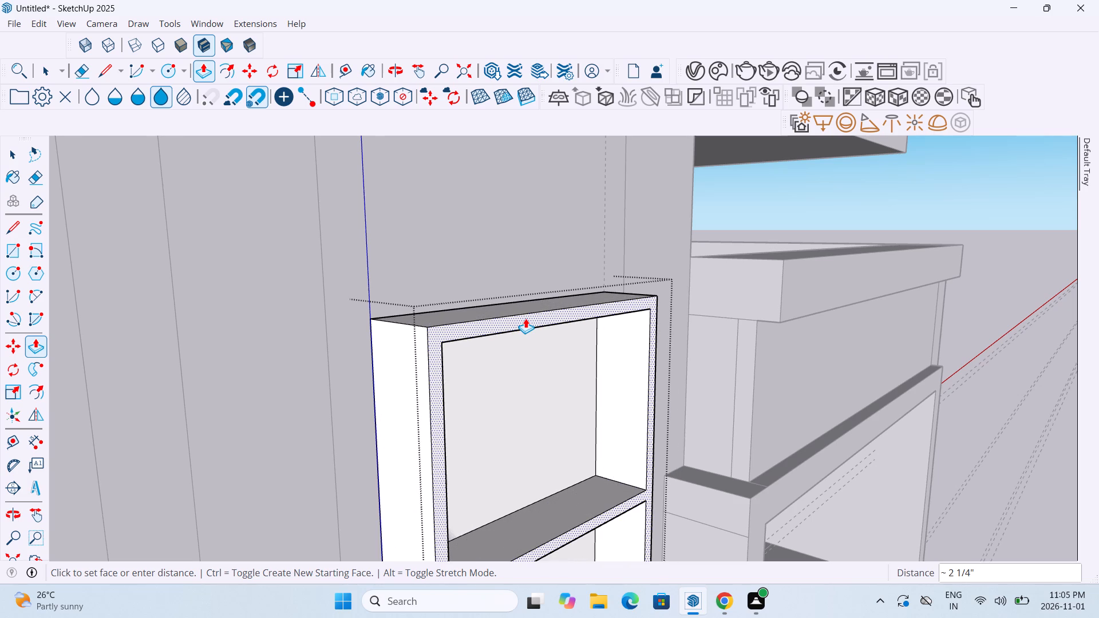
text(5")
key(Return)
Examine the extruded upper window frame against the whole facade and the flat window below it.
scroll(574, 402, down, 13)
middle_drag(677, 477, 498, 474)
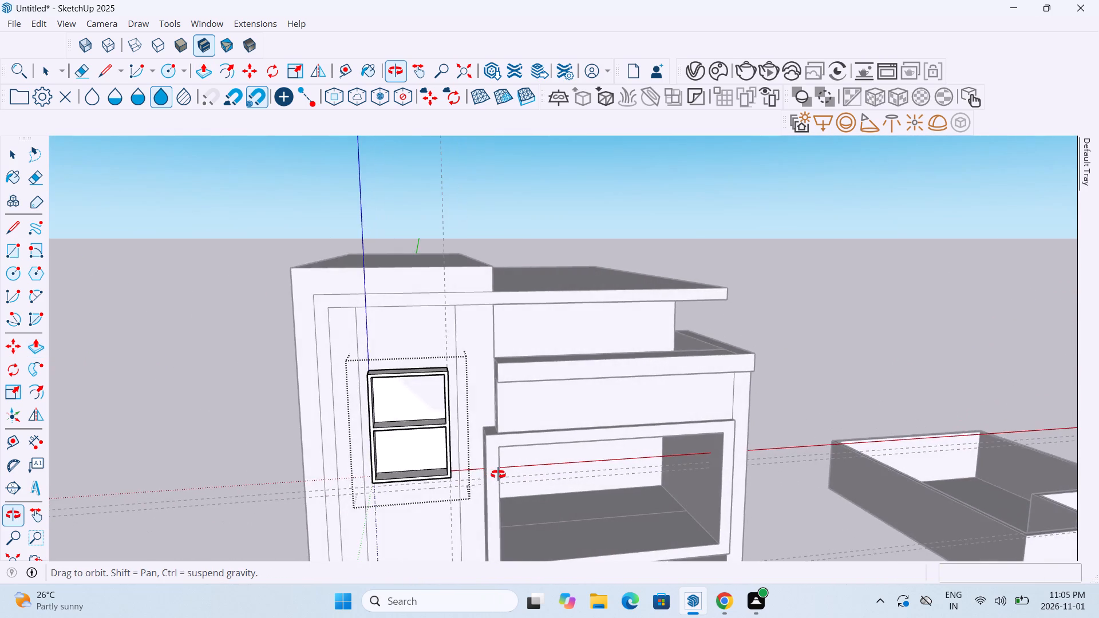
middle_drag(498, 474, 489, 471)
scroll(489, 471, down, 17)
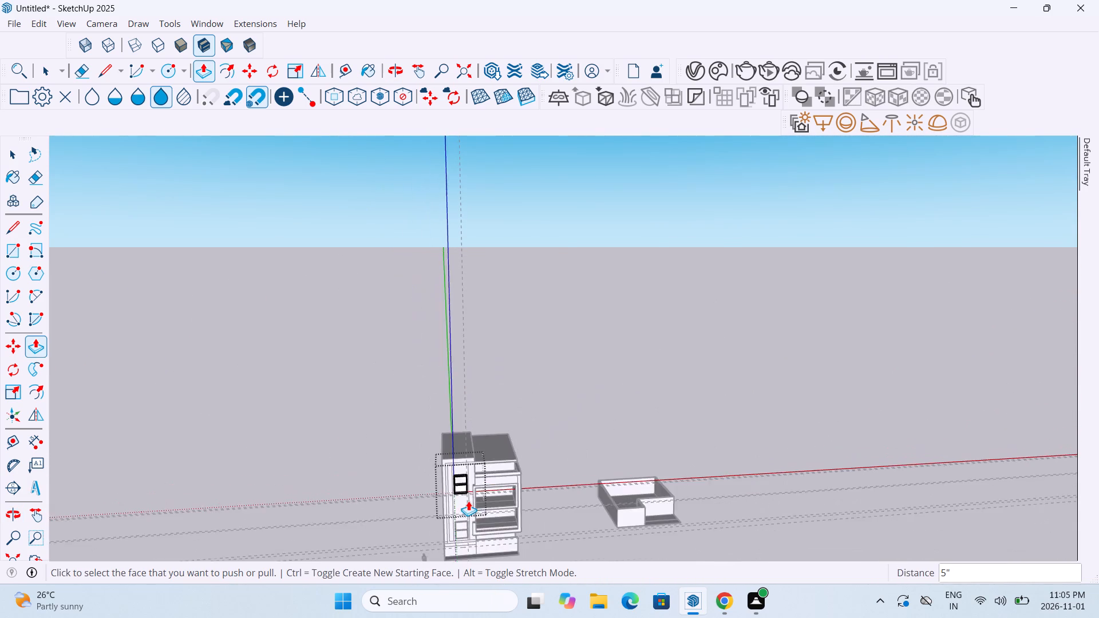
scroll(468, 501, down, 11)
scroll(464, 530, up, 4)
scroll(464, 530, down, 1)
scroll(464, 530, up, 7)
scroll(468, 529, down, 1)
scroll(468, 529, up, 17)
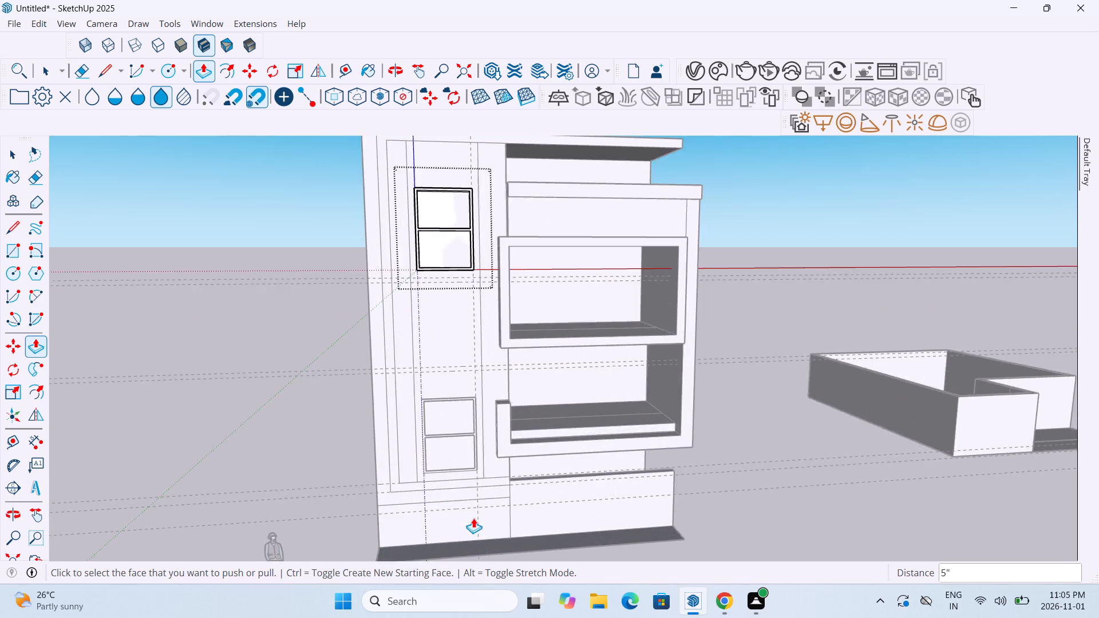
scroll(473, 518, up, 4)
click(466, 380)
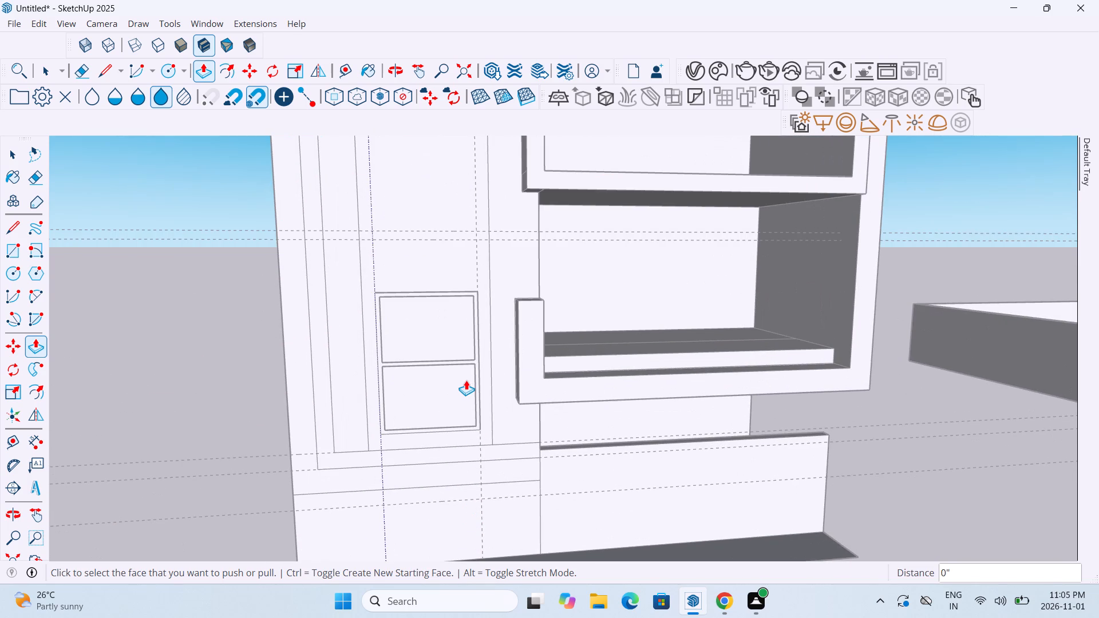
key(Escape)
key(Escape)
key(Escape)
Leave the upper window group and explode the lower two-pane window group on the facade strip.
click(42, 66)
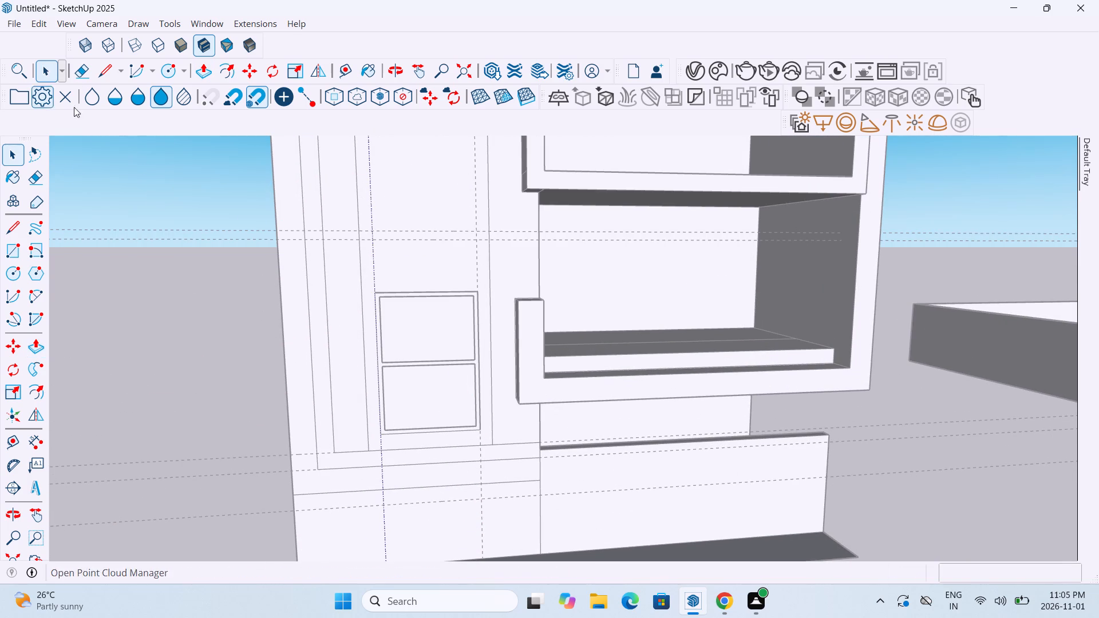
click(208, 287)
click(432, 366)
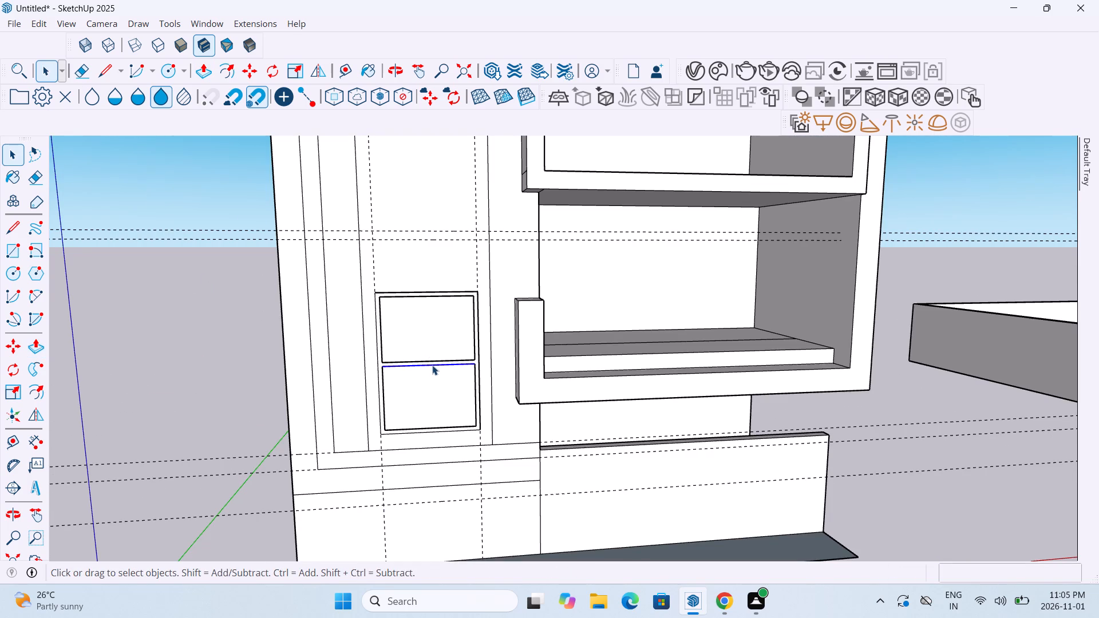
click(437, 358)
right_click(430, 342)
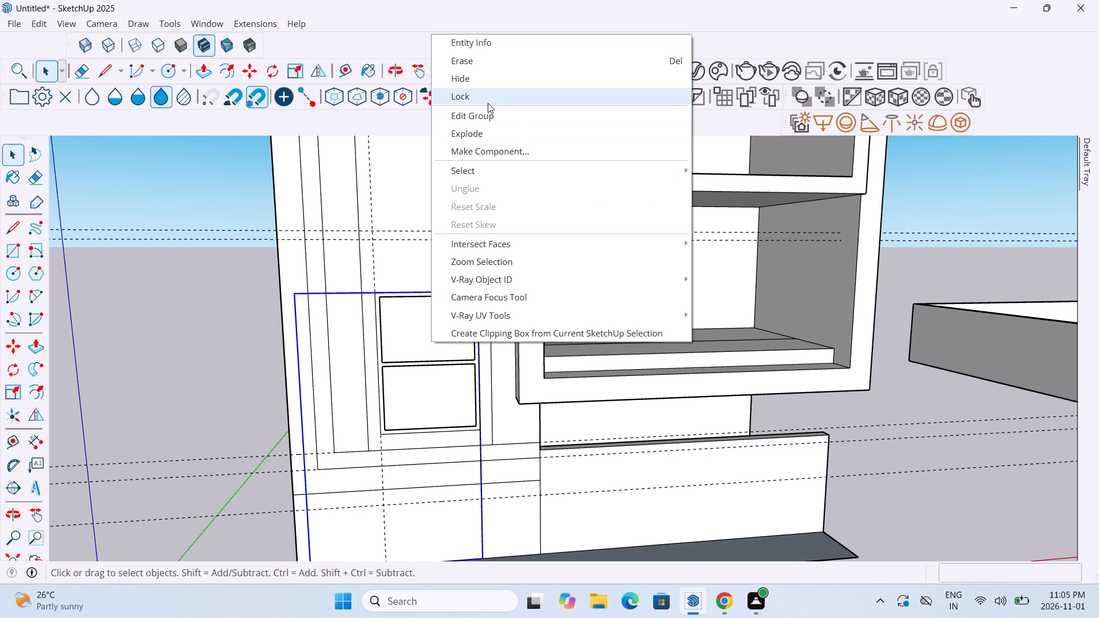
click(476, 132)
scroll(408, 335, up, 2)
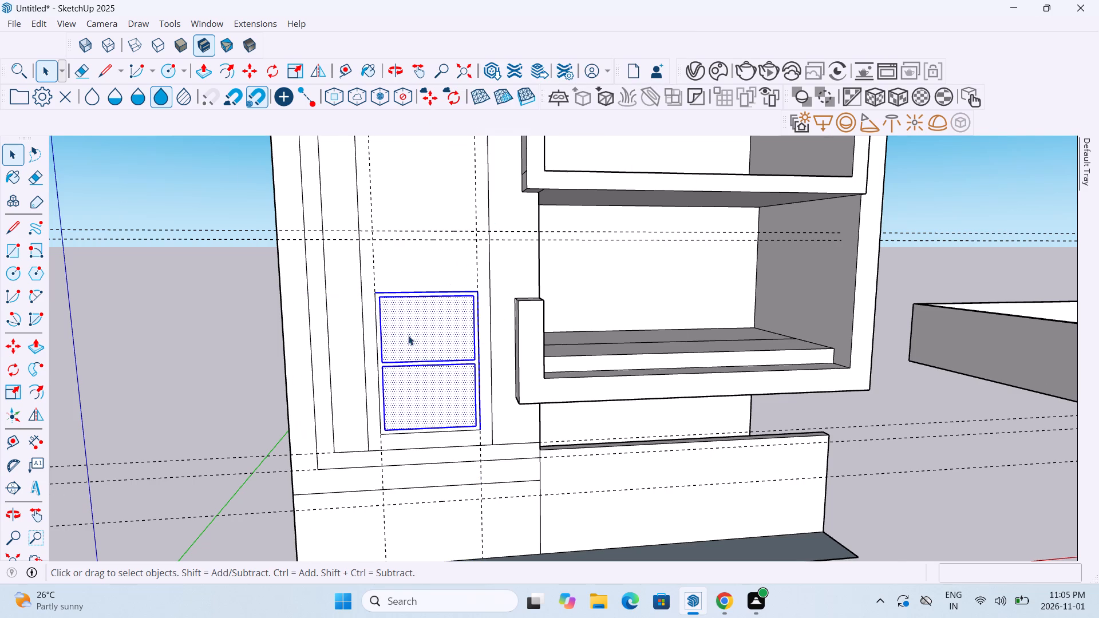
scroll(408, 335, up, 4)
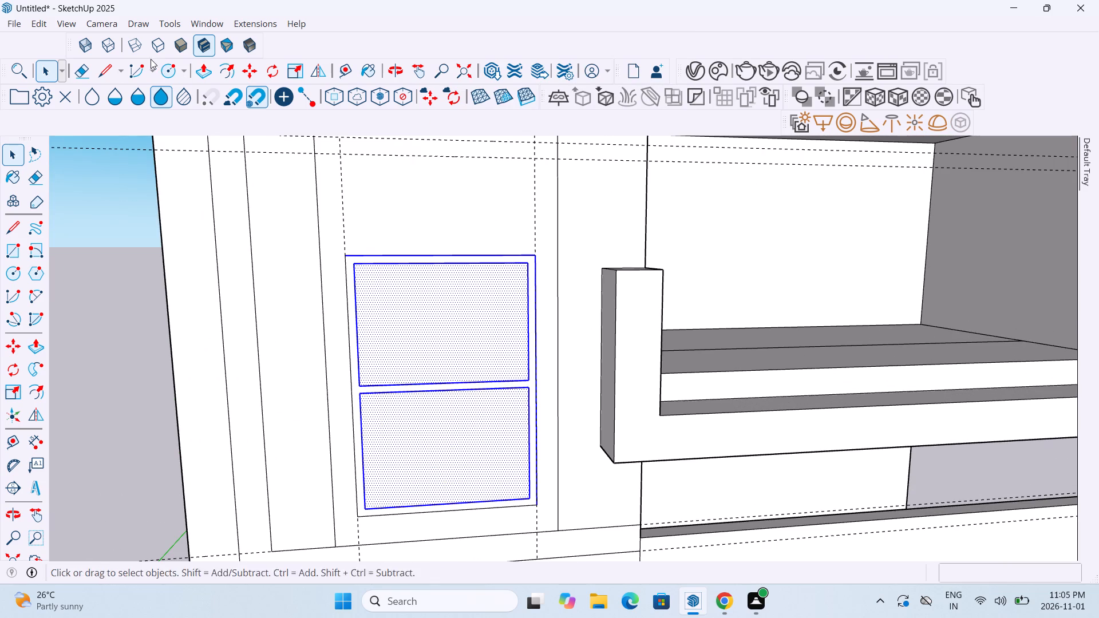
Push/Pull the face of the lower two-pane window's frame outward by 5".
click(208, 68)
scroll(359, 256, up, 5)
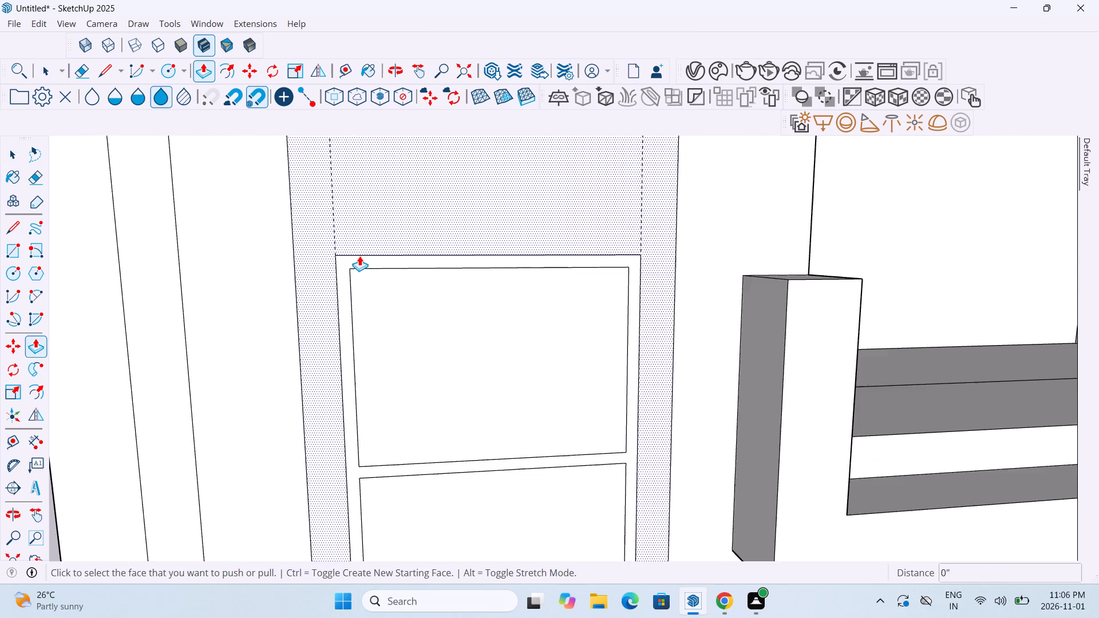
scroll(359, 256, up, 5)
click(371, 260)
scroll(371, 260, down, 6)
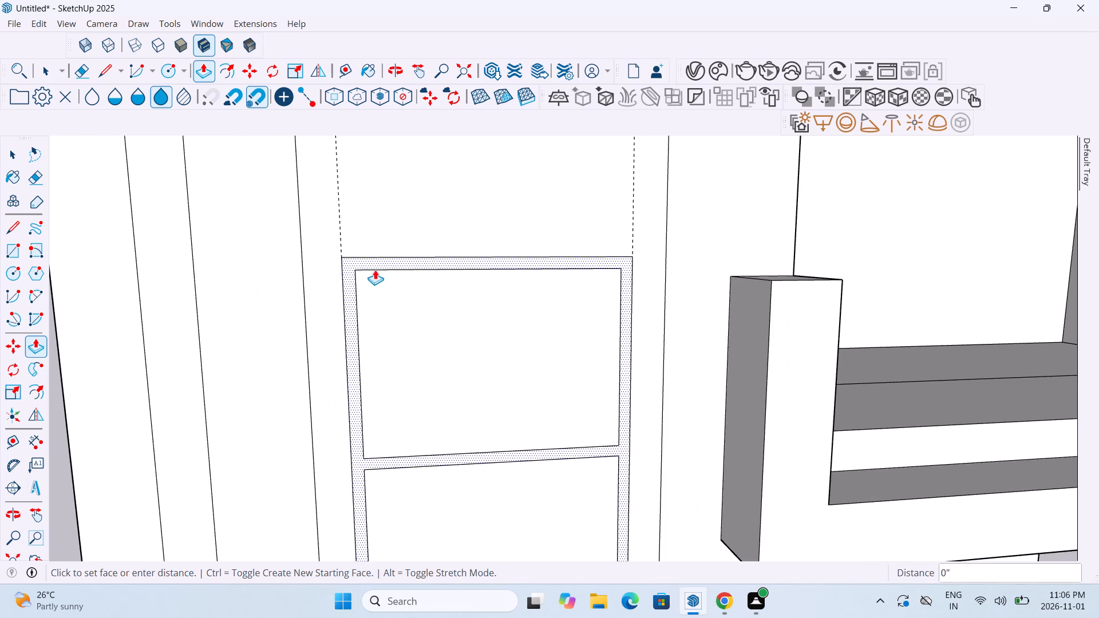
text(5')
key(BackSpace)
key(shift+quotedbl)
key(Return)
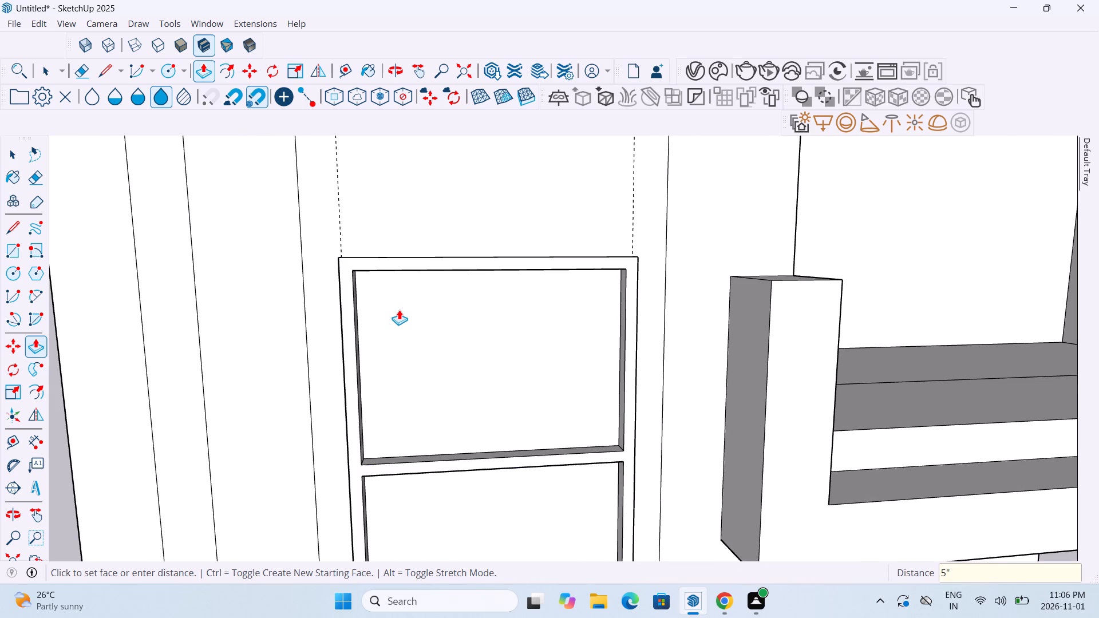
Examine the lower window's frame depth against the upper window's frame on the facade strip.
scroll(399, 310, down, 7)
middle_drag(402, 335, 582, 381)
middle_drag(509, 348, 576, 403)
scroll(564, 411, up, 5)
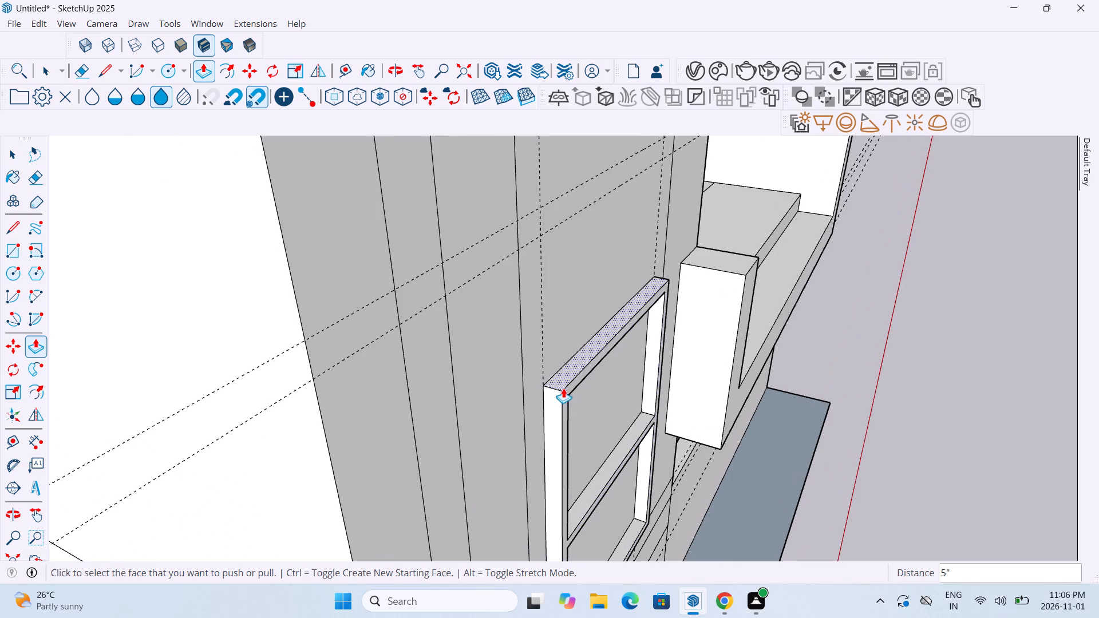
scroll(544, 317, down, 12)
scroll(543, 245, down, 8)
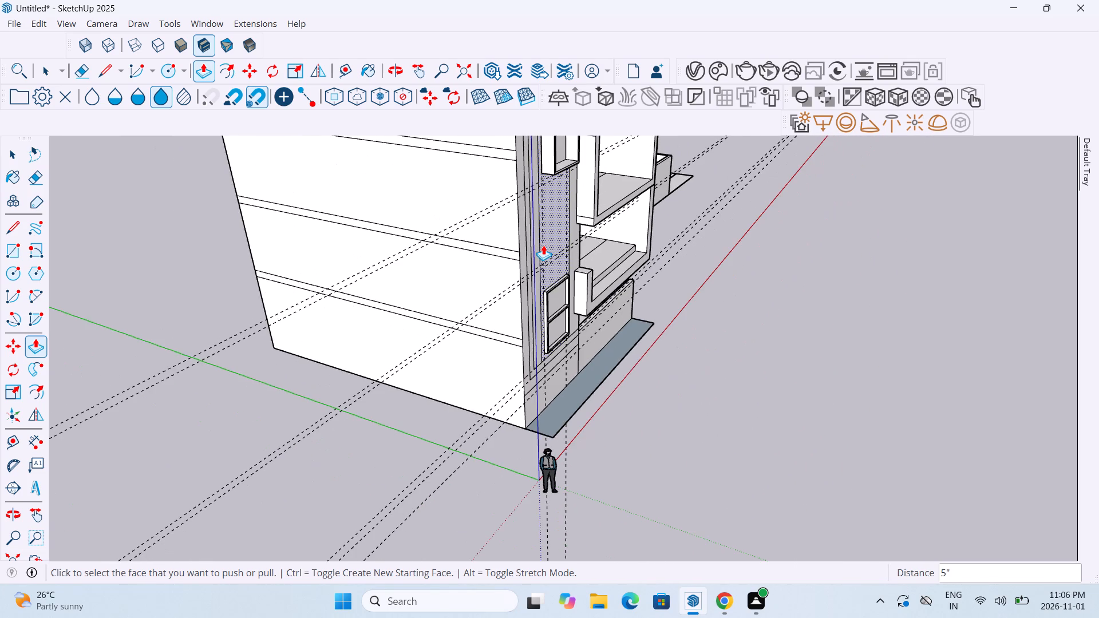
scroll(561, 287, up, 12)
scroll(558, 263, down, 10)
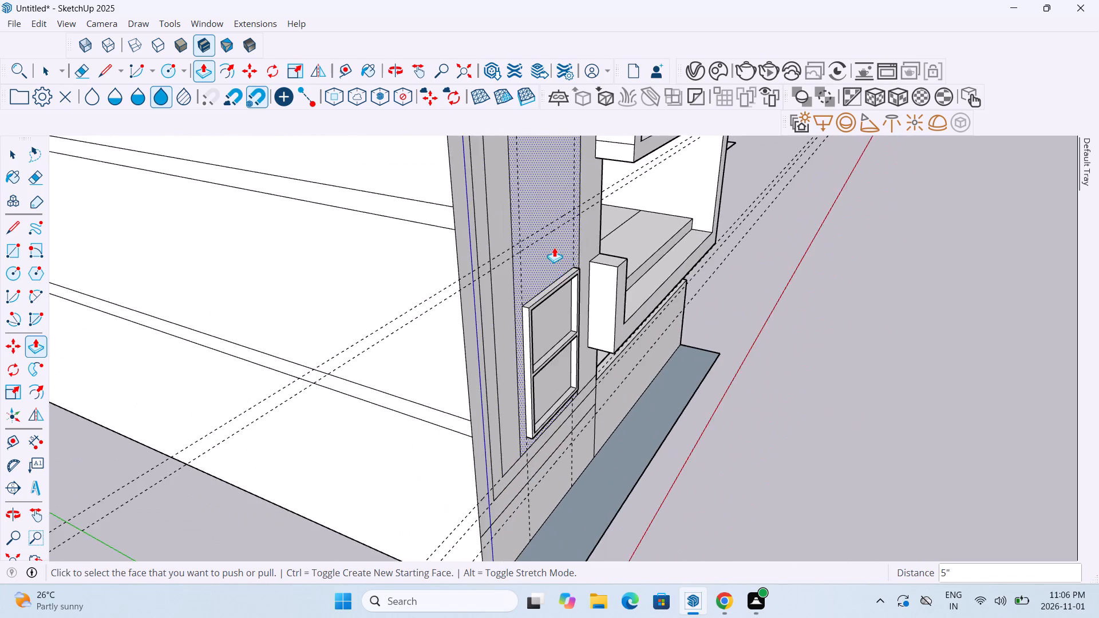
scroll(554, 247, down, 4)
scroll(530, 168, down, 6)
middle_click(530, 168)
scroll(528, 170, down, 13)
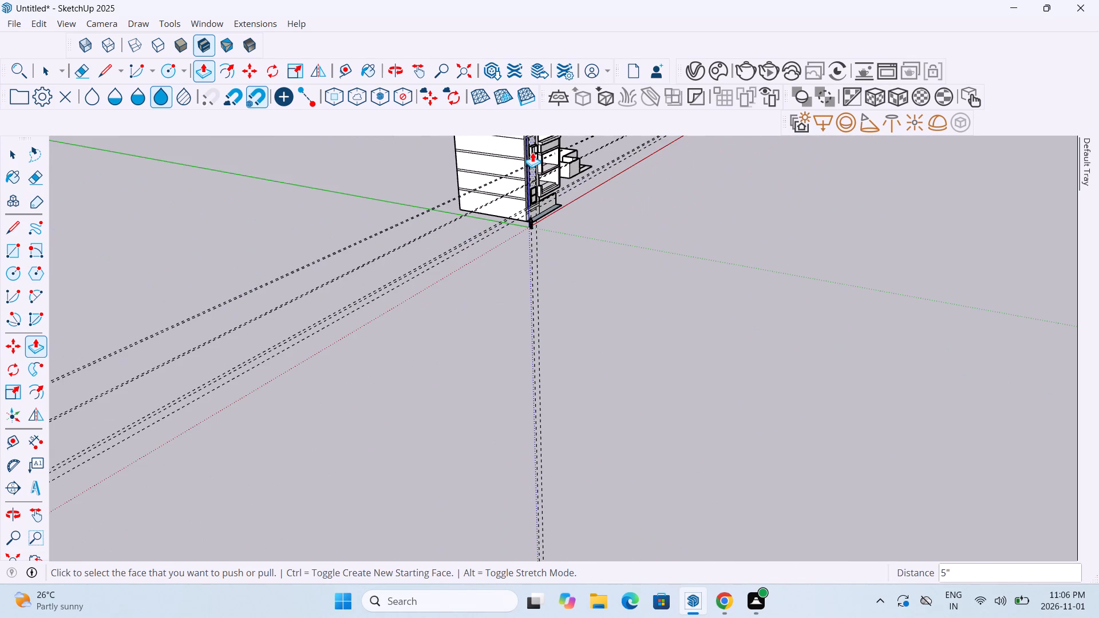
scroll(544, 133, up, 20)
scroll(549, 157, up, 7)
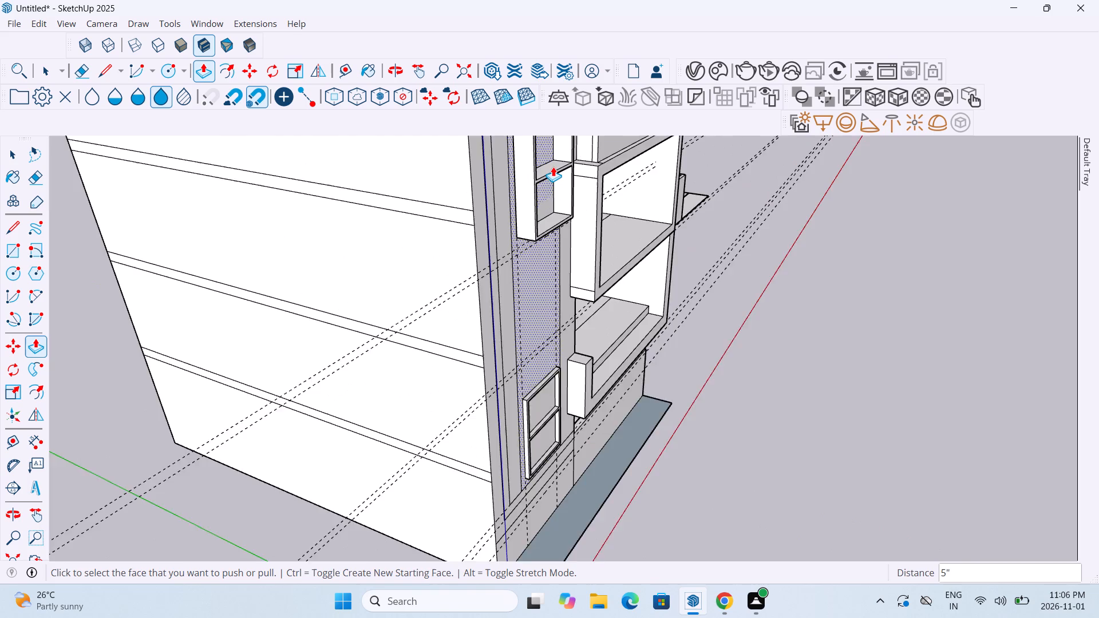
scroll(553, 167, up, 11)
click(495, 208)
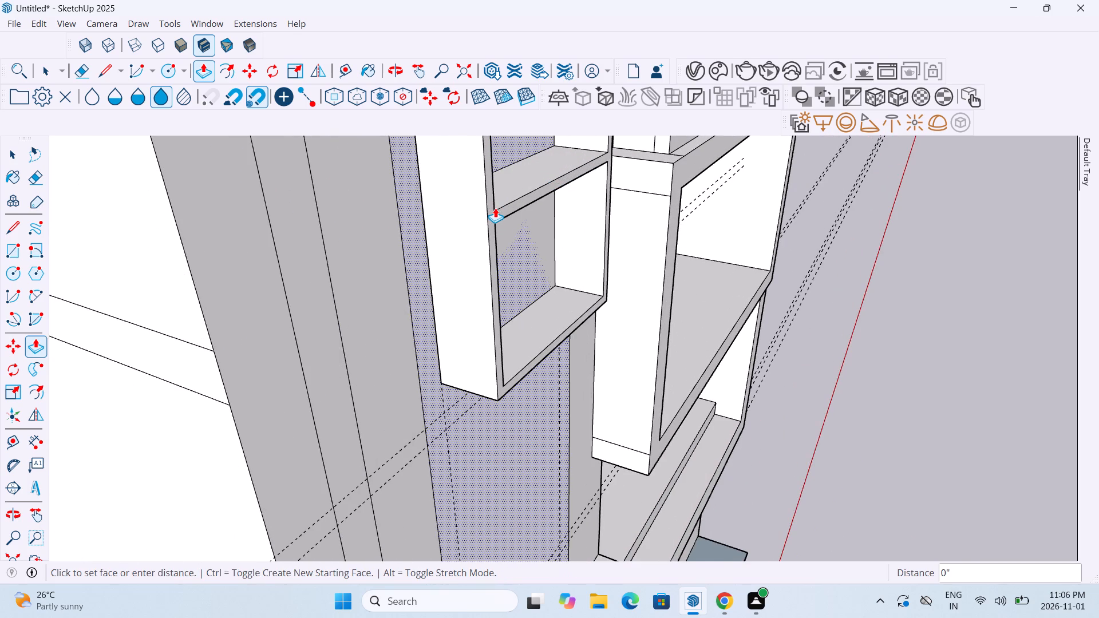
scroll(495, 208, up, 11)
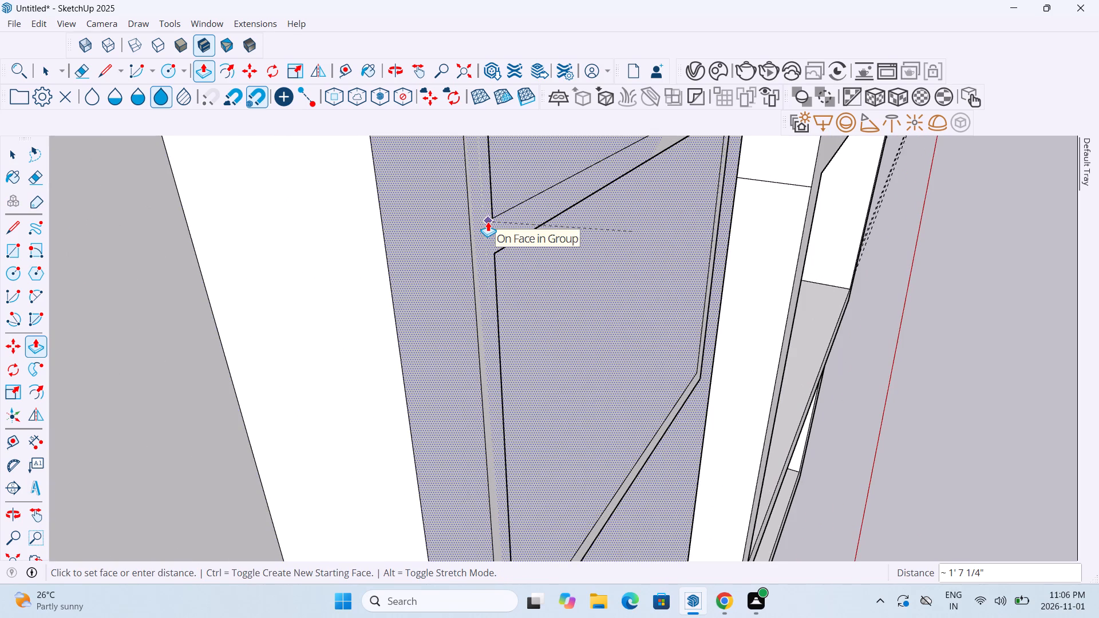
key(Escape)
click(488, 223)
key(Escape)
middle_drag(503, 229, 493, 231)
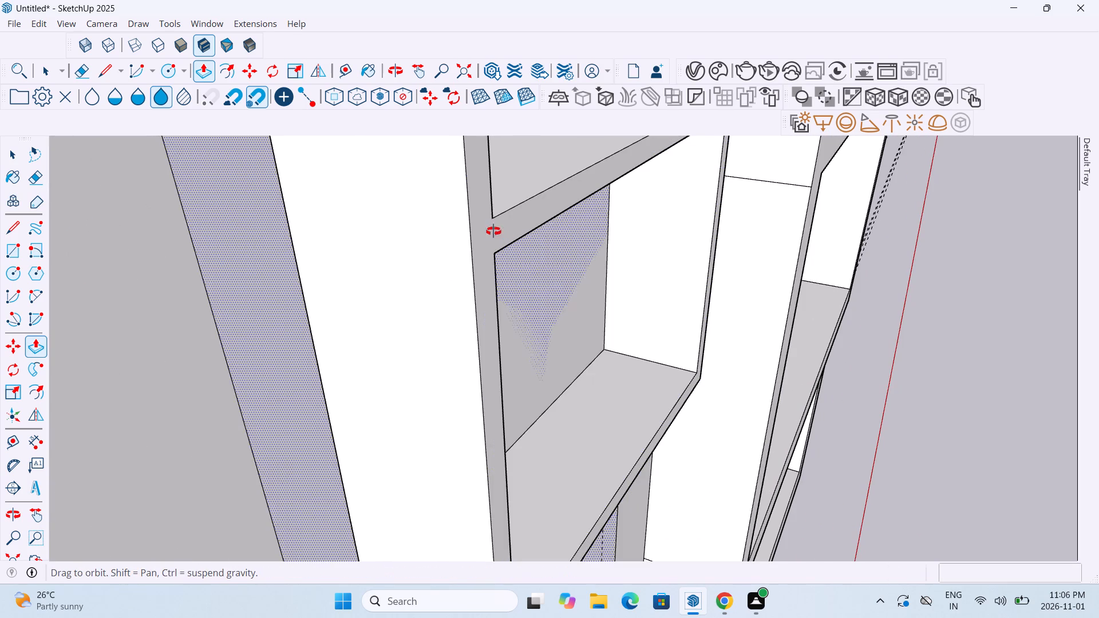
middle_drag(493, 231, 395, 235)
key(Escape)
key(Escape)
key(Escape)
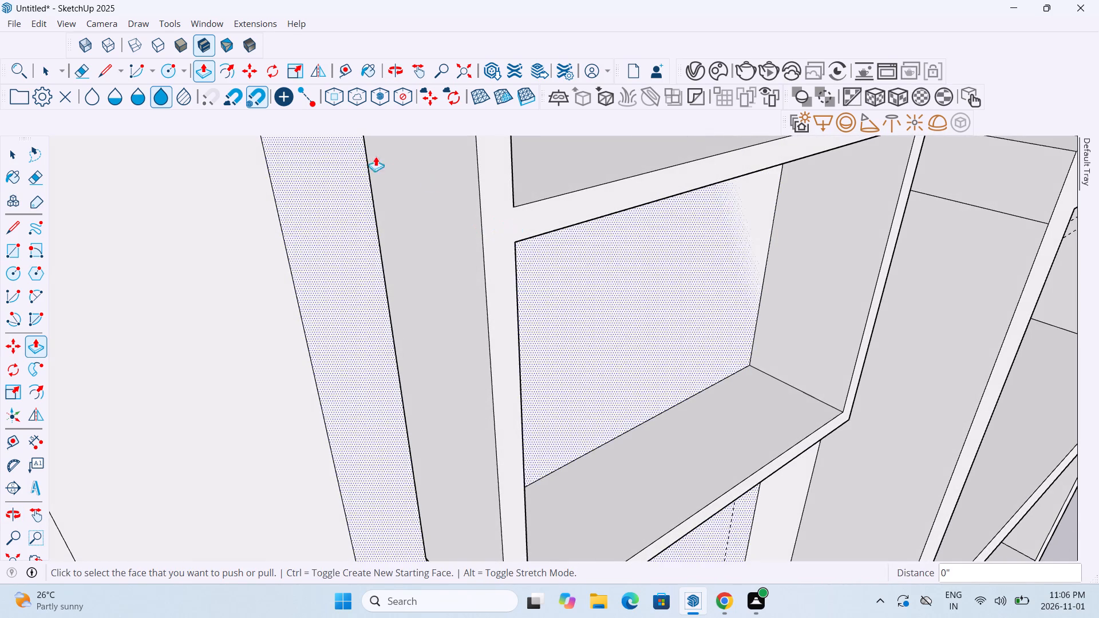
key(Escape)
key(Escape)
Open the upper window group on the facade strip for editing.
click(50, 72)
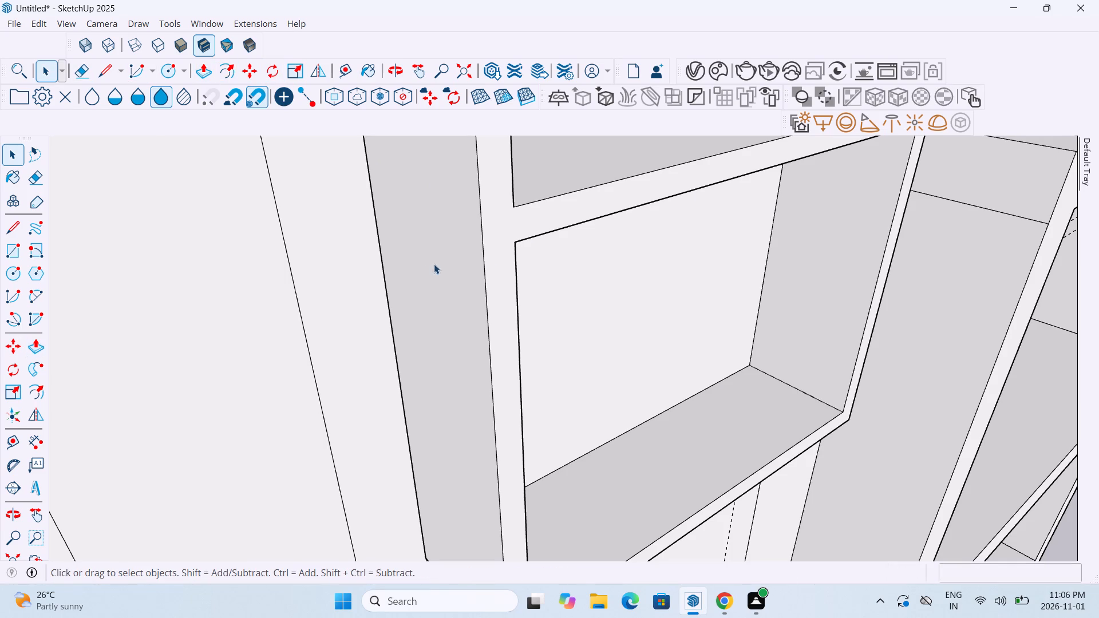
double_click(533, 225)
scroll(530, 225, down, 2)
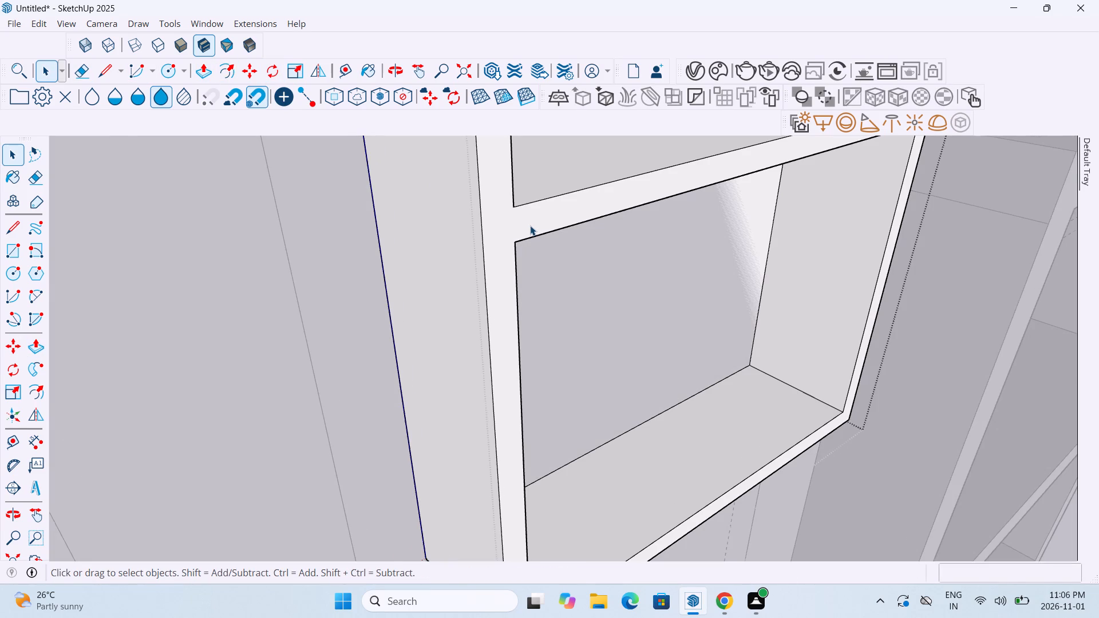
scroll(530, 225, down, 11)
scroll(530, 224, up, 1)
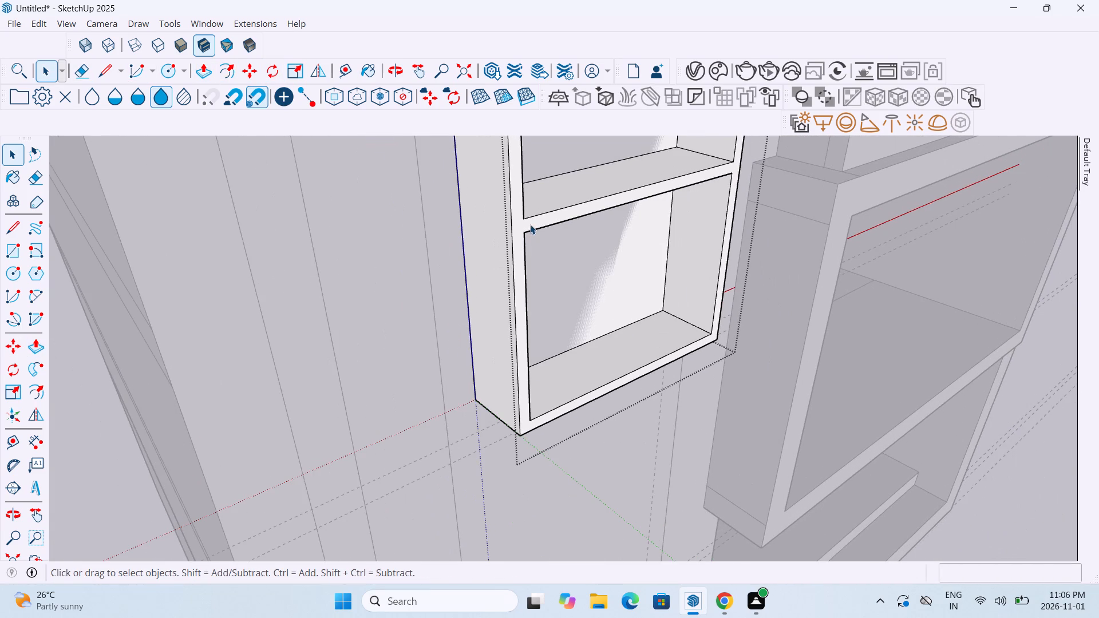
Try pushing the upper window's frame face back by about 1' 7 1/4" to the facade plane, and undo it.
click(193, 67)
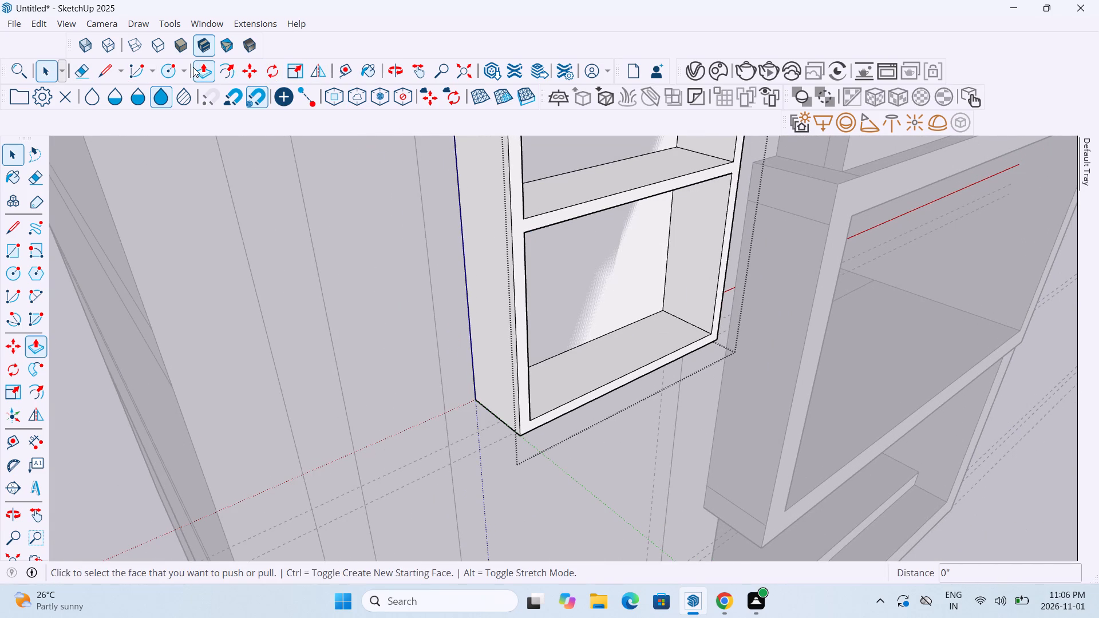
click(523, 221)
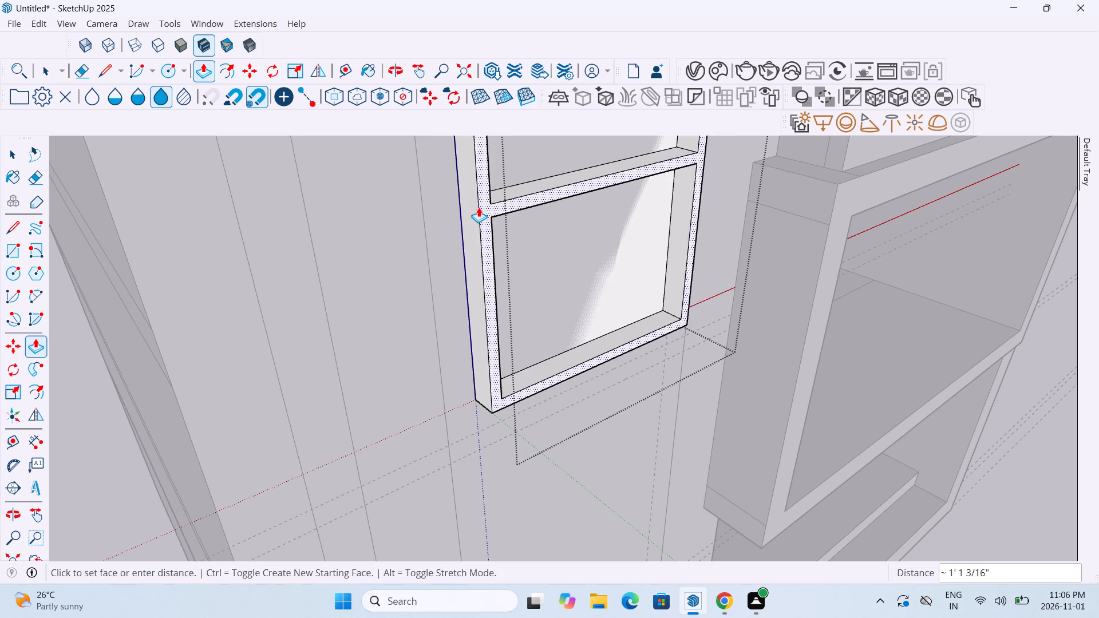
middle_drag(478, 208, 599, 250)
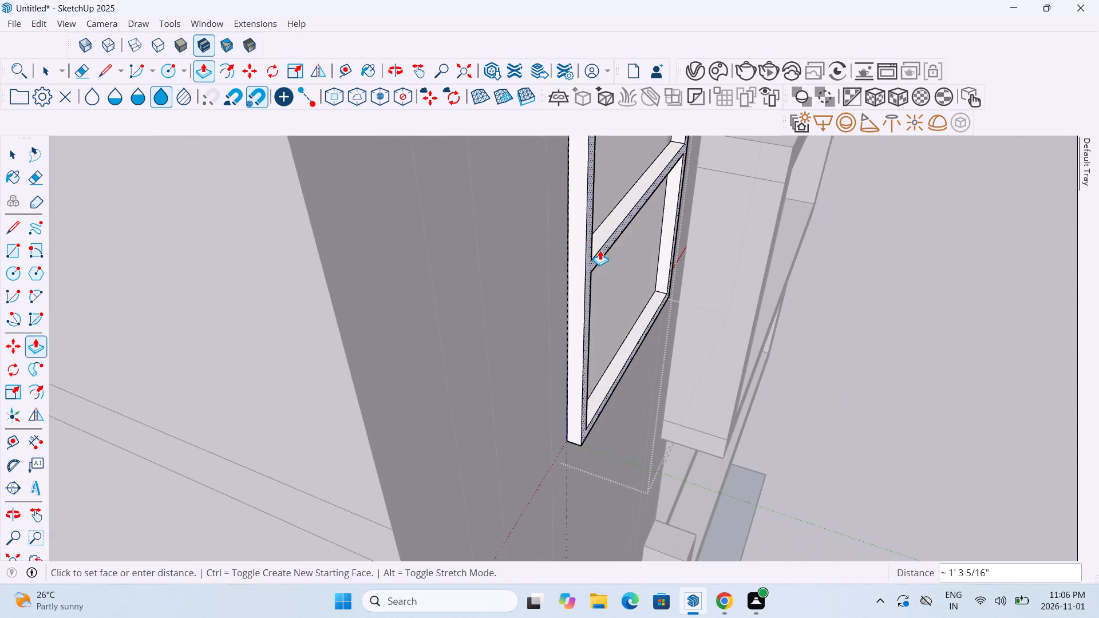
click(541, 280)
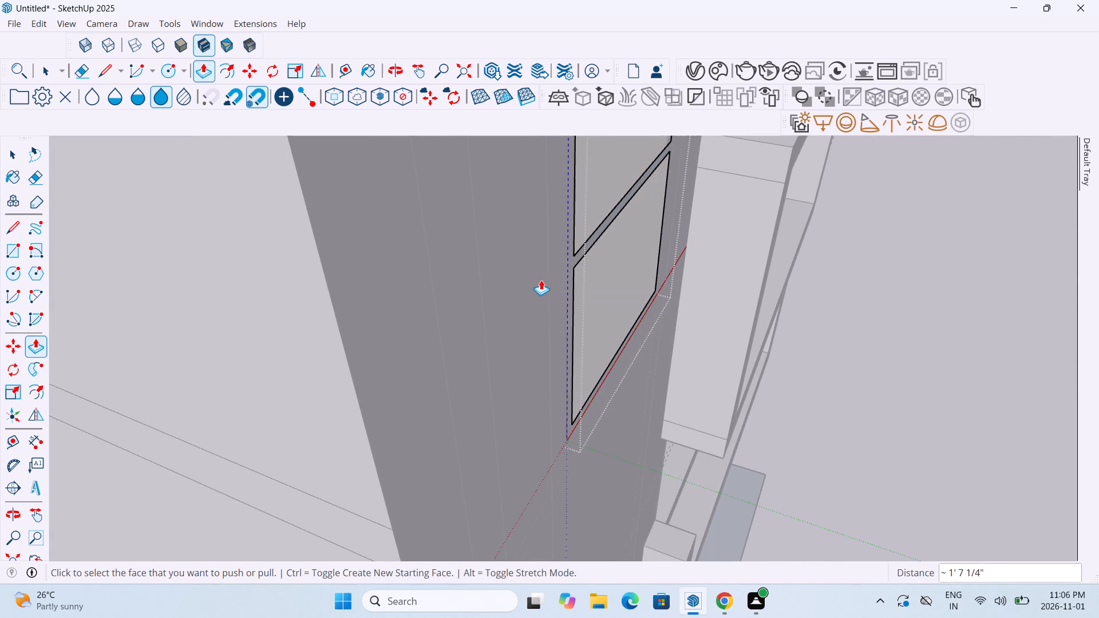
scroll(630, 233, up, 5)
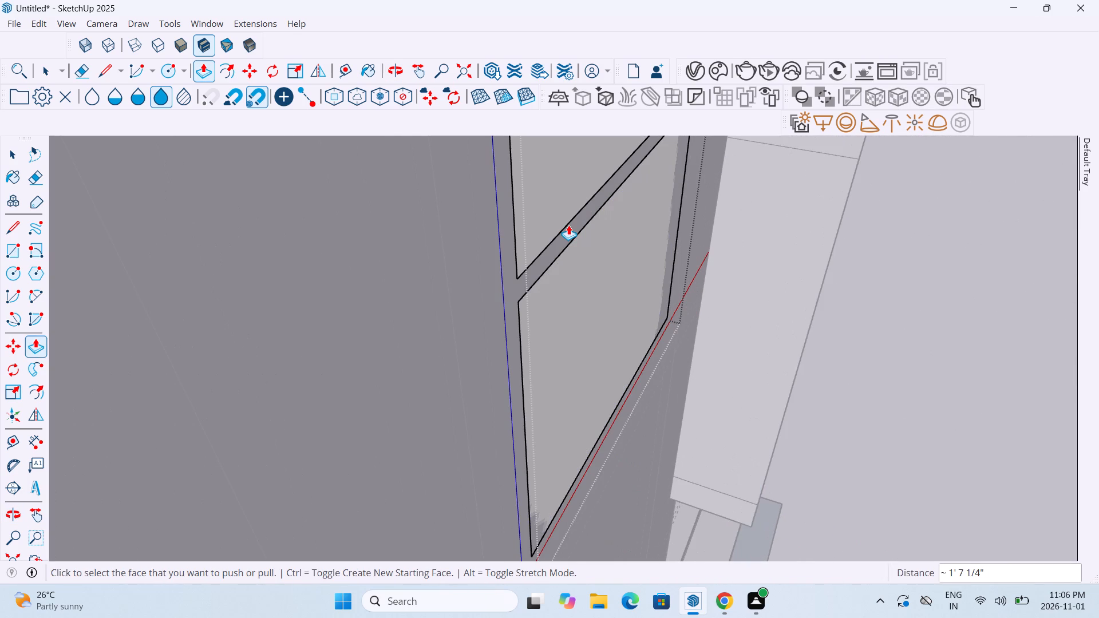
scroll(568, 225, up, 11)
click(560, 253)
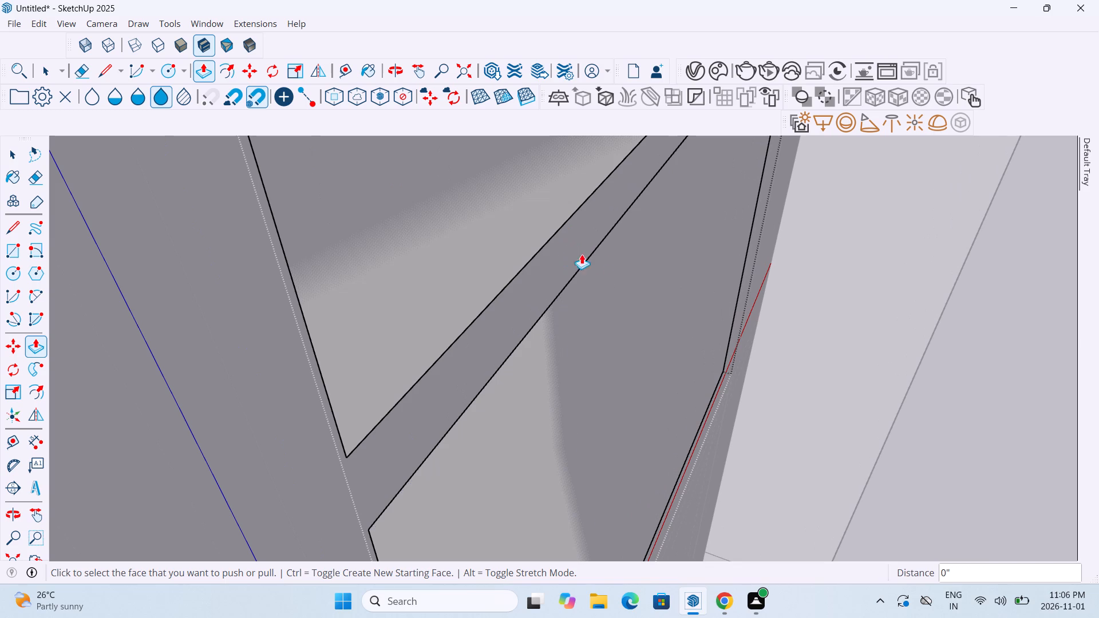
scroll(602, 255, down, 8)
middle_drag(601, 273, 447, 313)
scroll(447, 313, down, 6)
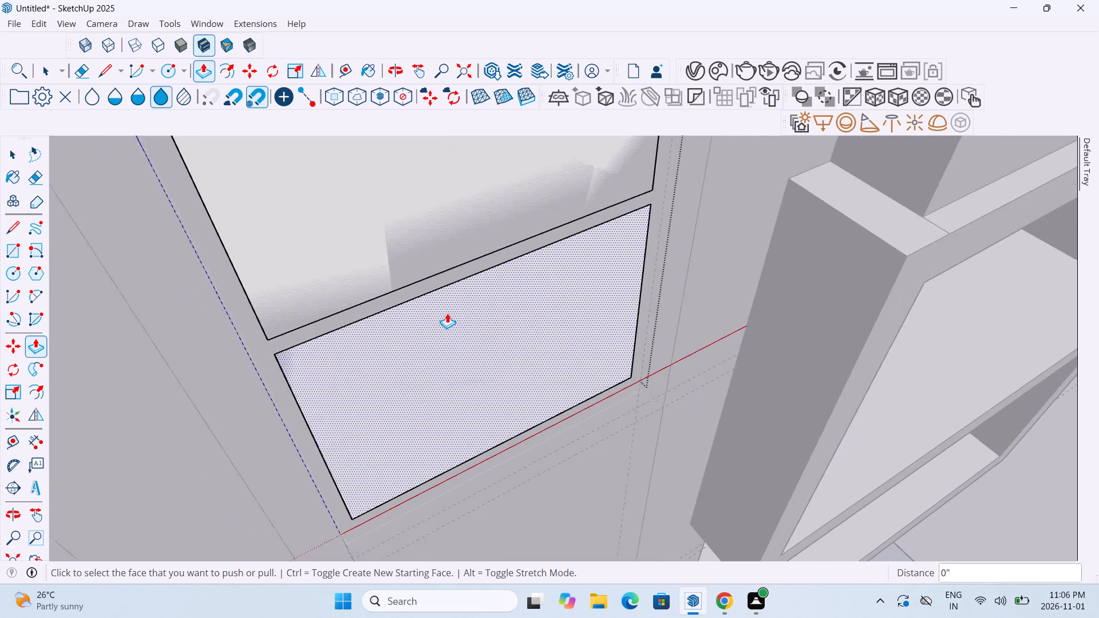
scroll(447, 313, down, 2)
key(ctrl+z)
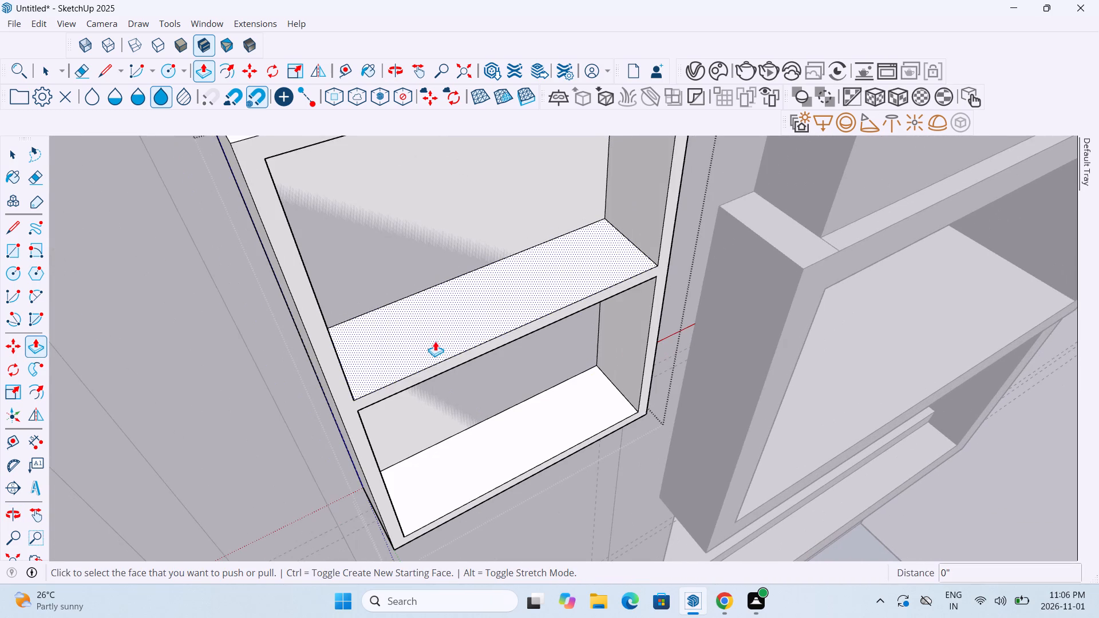
Push/Pull the upper window's frame face inward toward the facade by 5".
scroll(432, 365, up, 6)
middle_drag(432, 369, 429, 368)
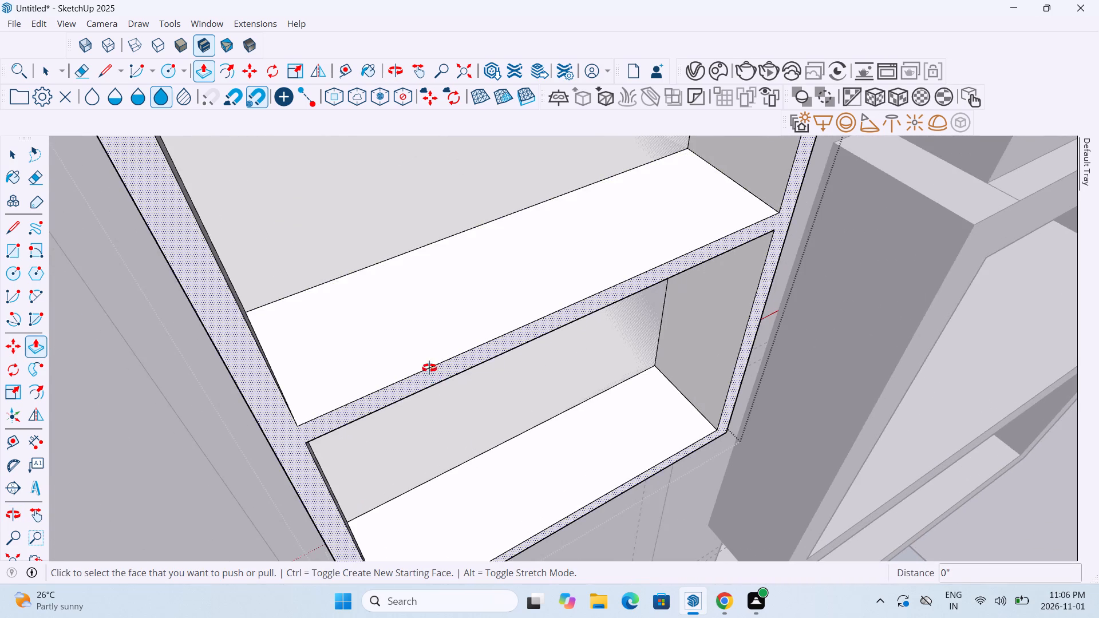
middle_drag(429, 368, 413, 314)
click(416, 282)
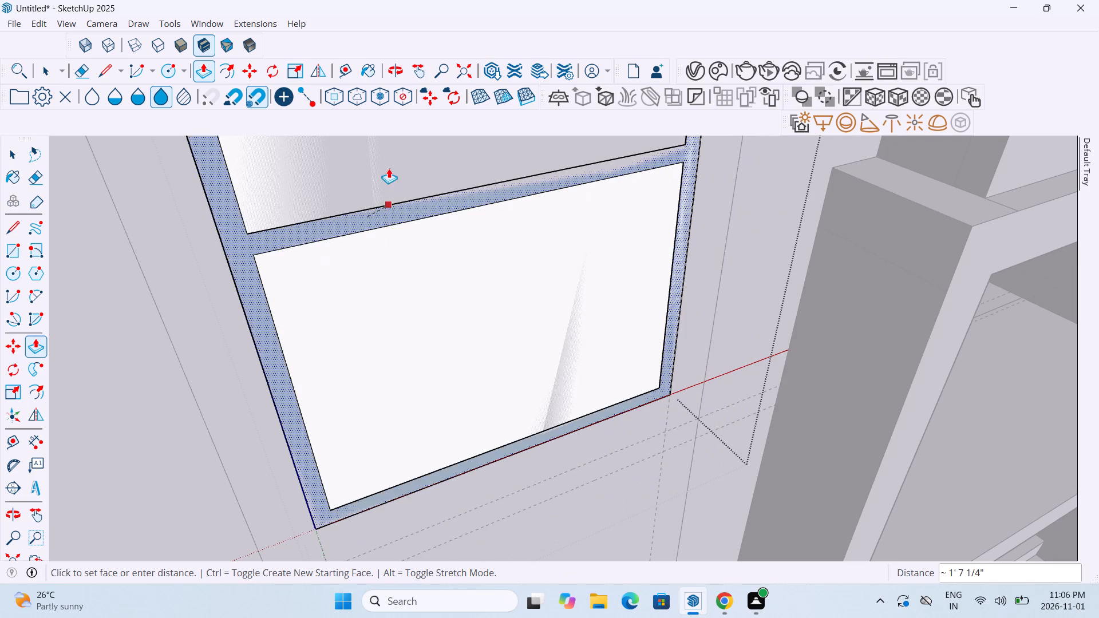
text(5")
key(Return)
Push the upper window's frame face inward by another 5".
scroll(413, 337, down, 6)
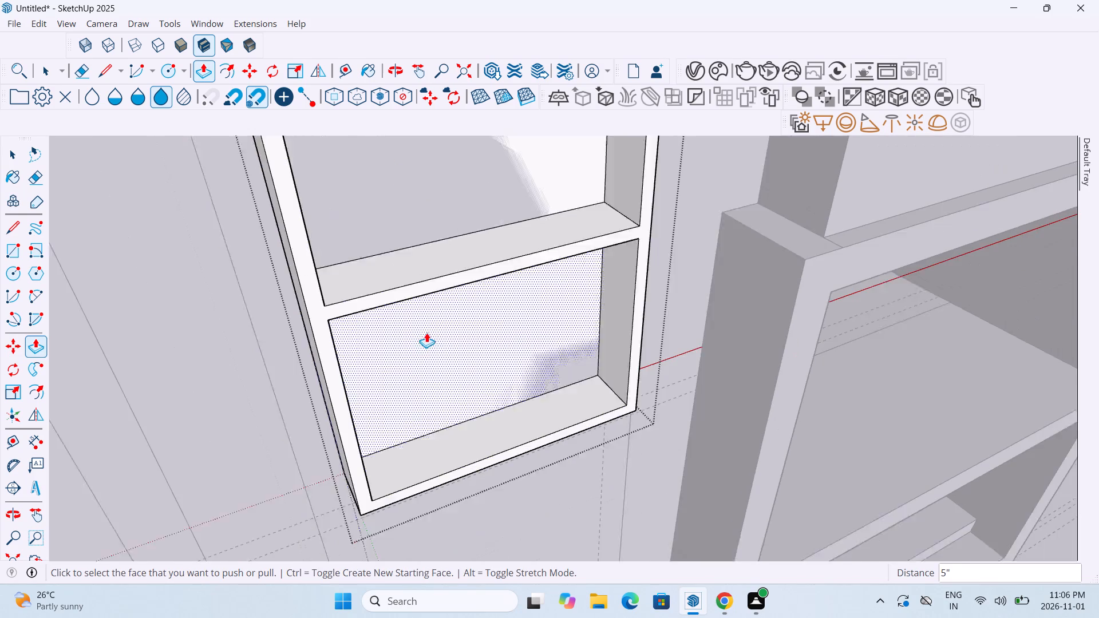
middle_drag(394, 370, 548, 359)
scroll(548, 359, down, 6)
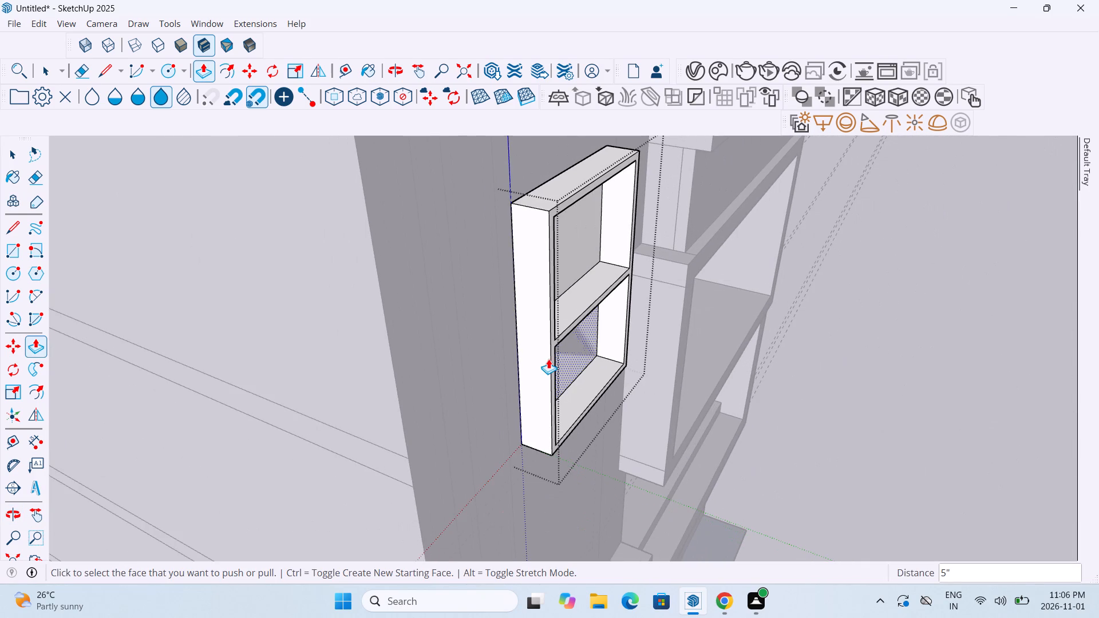
scroll(562, 332, up, 10)
click(560, 349)
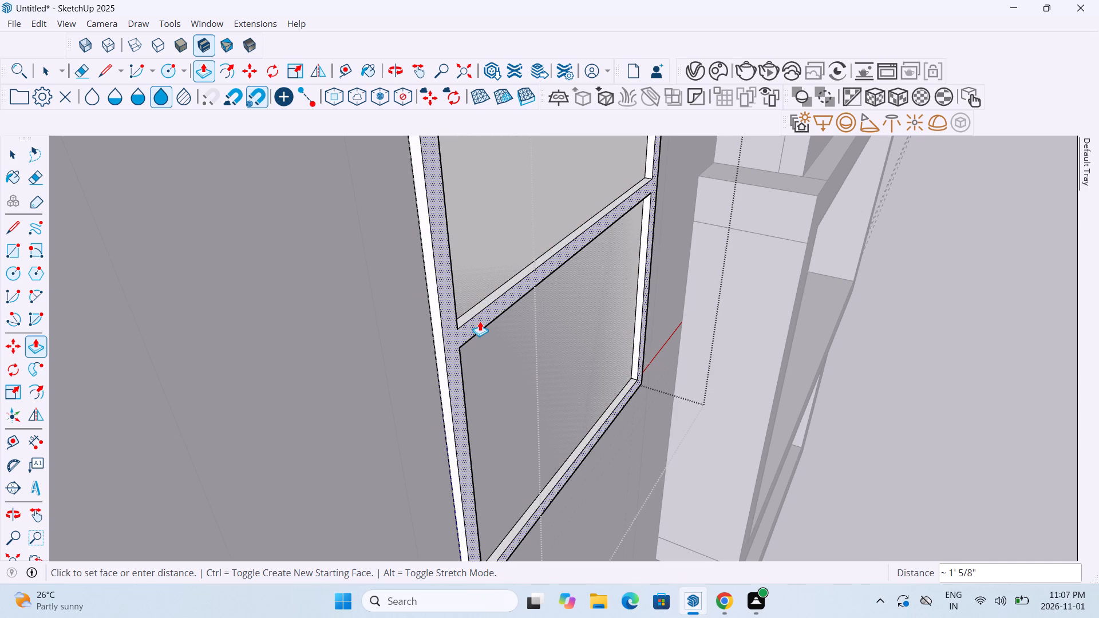
key(5)
key(shift+quotedbl)
key(Return)
Push the upper window's frame face toward the facade by a further 5".
click(503, 349)
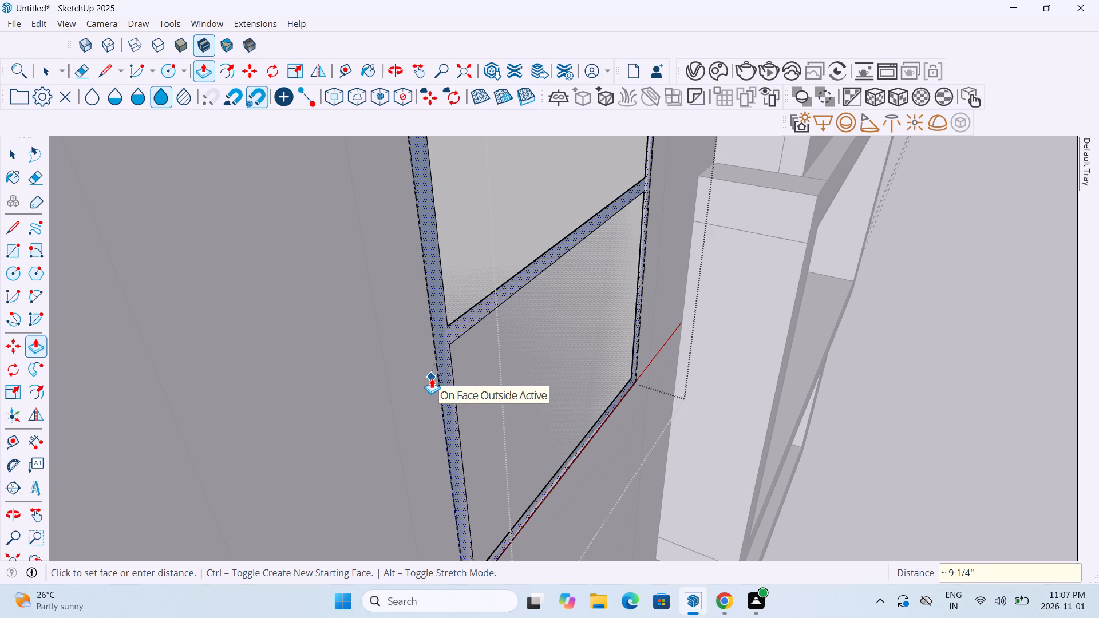
text(5")
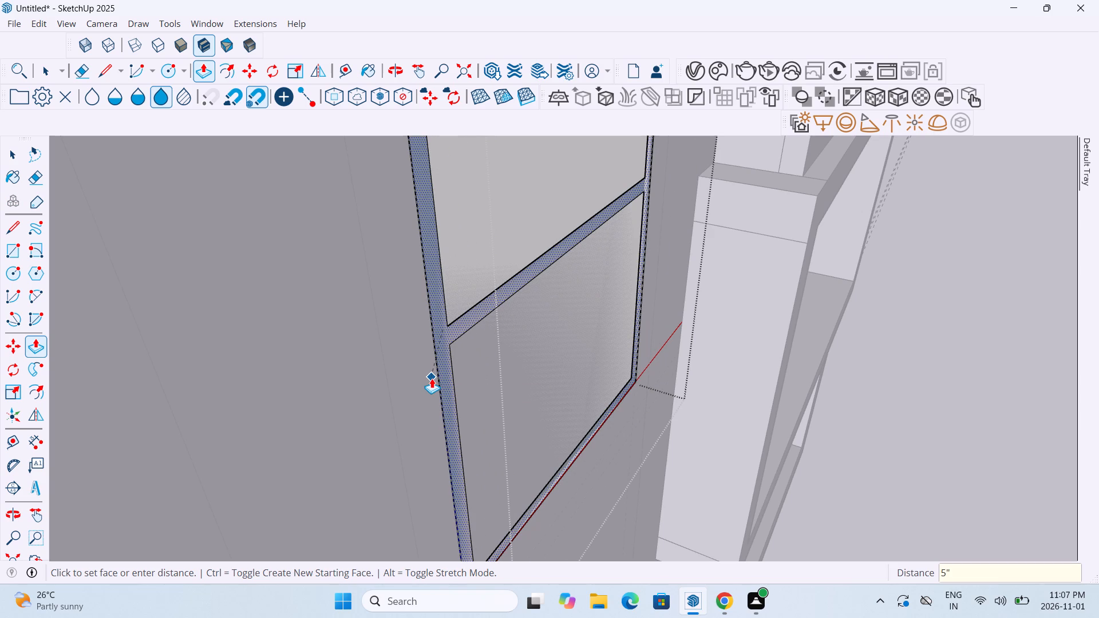
key(Return)
Examine the reduced depth of the upper window's frame against the front of the facade.
scroll(438, 375, down, 10)
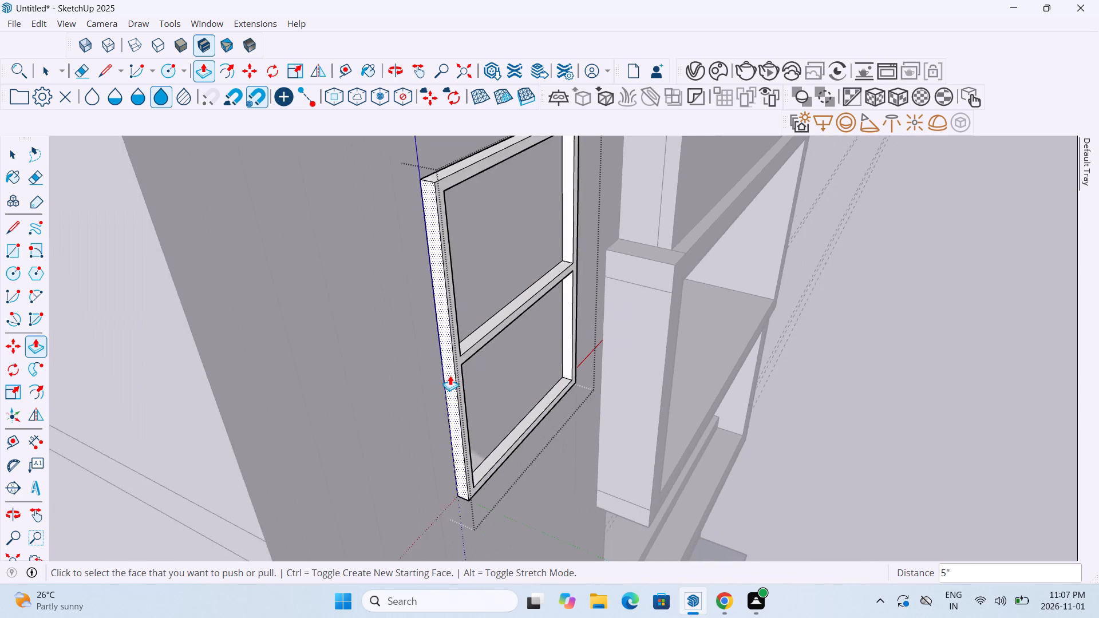
scroll(450, 375, down, 5)
scroll(706, 437, down, 19)
middle_drag(766, 485, 465, 412)
scroll(464, 413, up, 6)
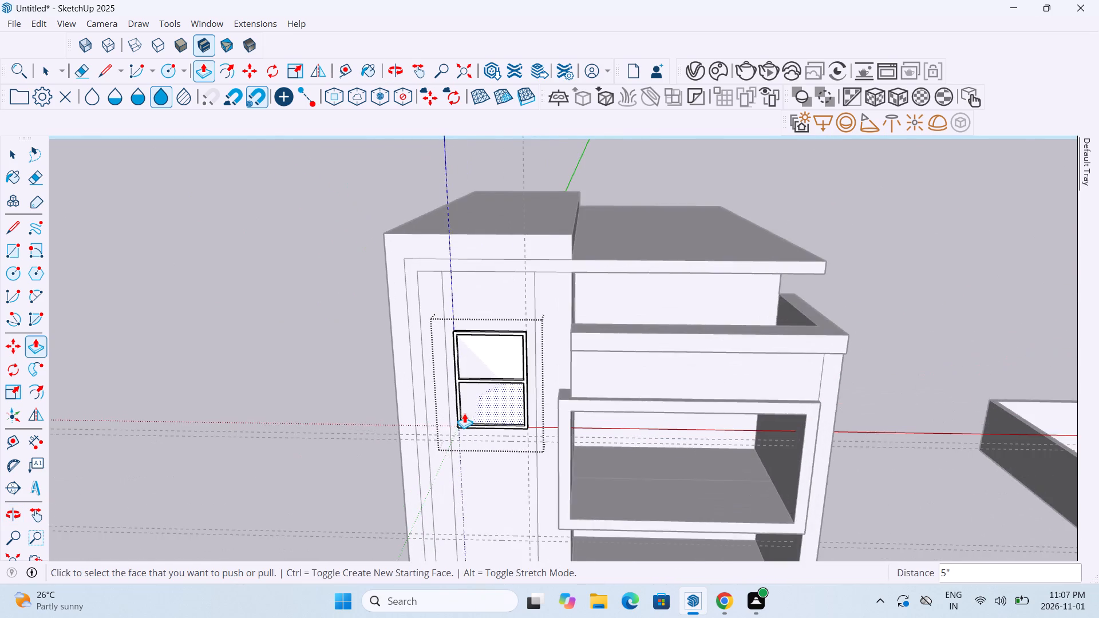
scroll(464, 413, up, 3)
right_click(543, 365)
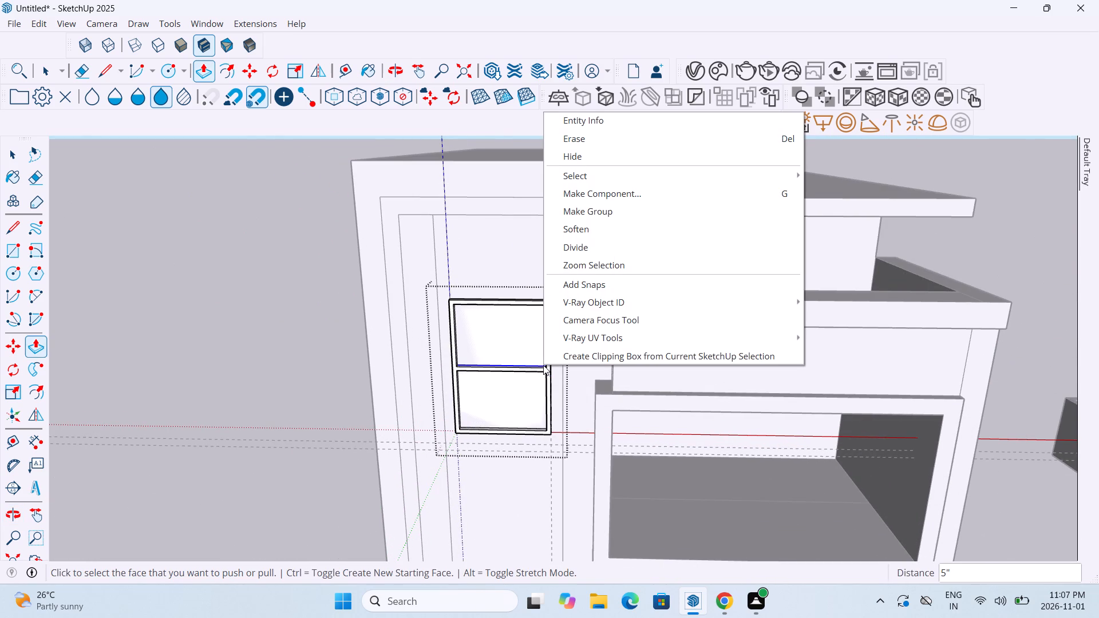
key(Escape)
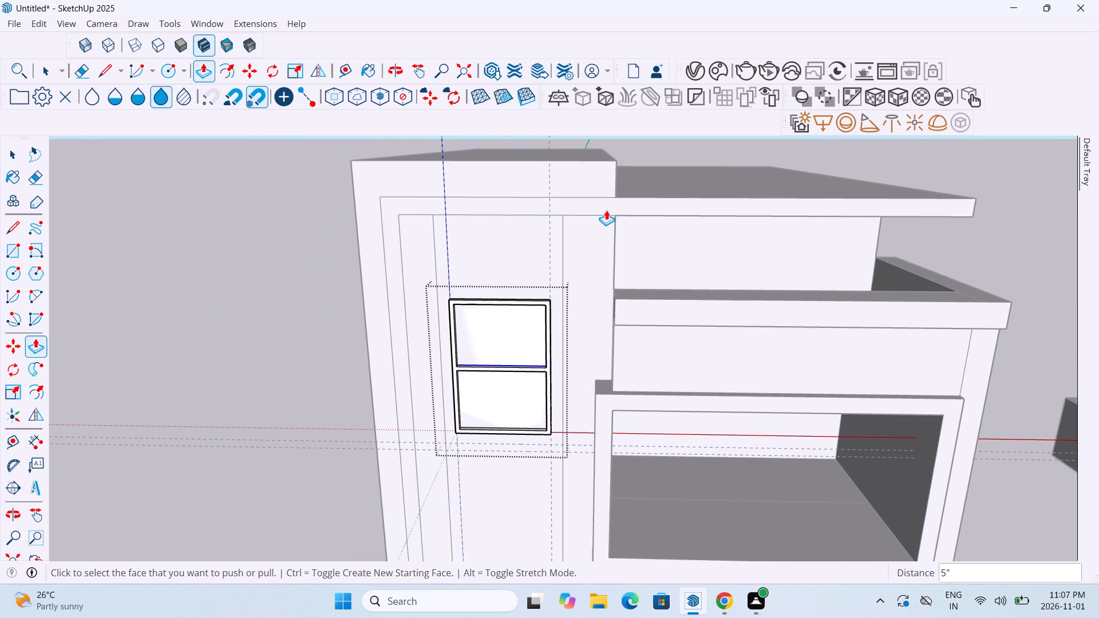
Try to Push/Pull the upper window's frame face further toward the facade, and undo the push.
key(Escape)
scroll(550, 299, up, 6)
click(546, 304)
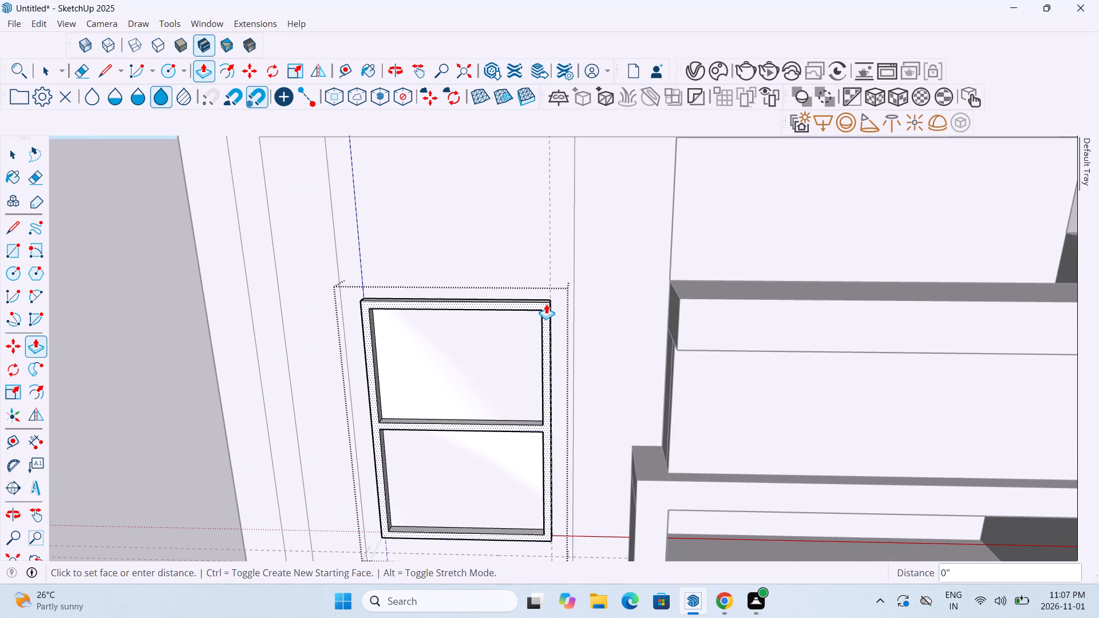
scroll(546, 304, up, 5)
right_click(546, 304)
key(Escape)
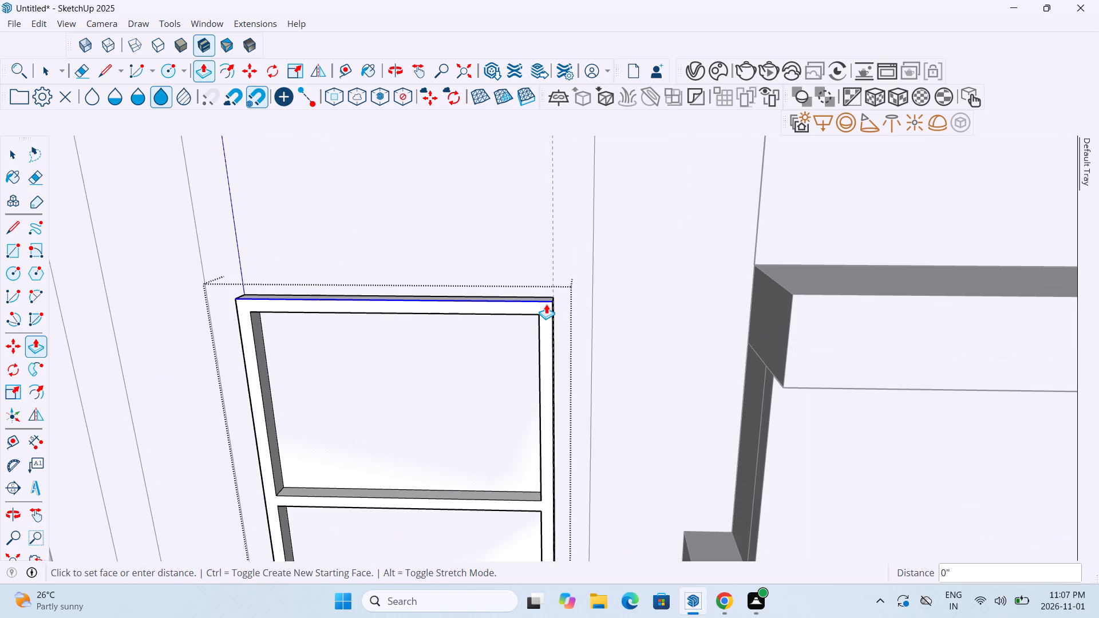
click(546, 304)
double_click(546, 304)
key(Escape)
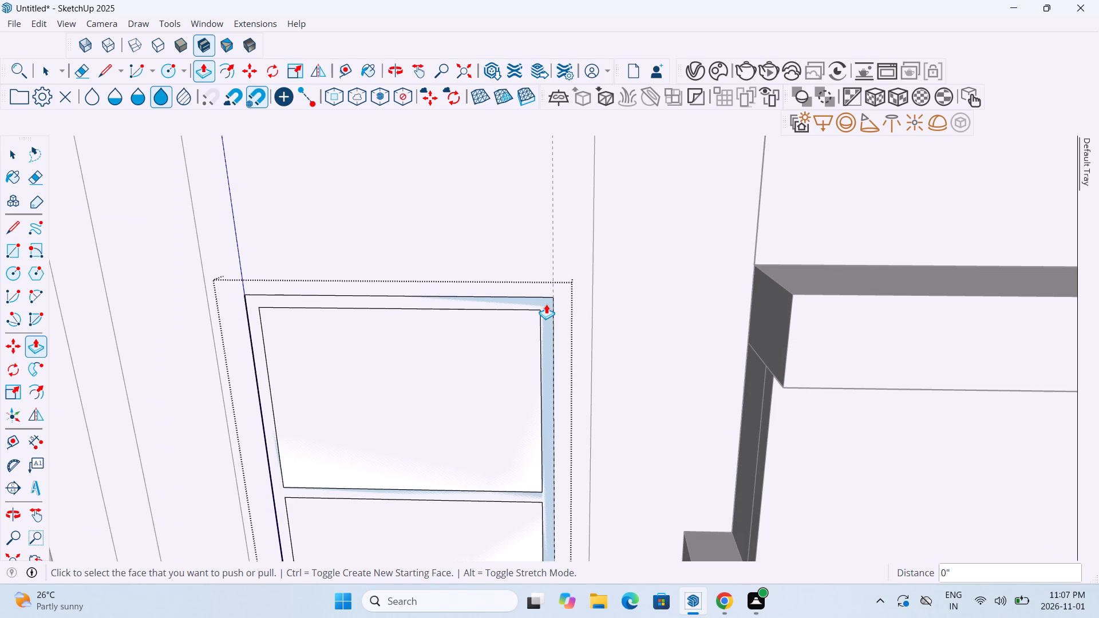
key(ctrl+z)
Exit the upper window's group and explode it into loose geometry on the facade strip.
scroll(546, 304, down, 11)
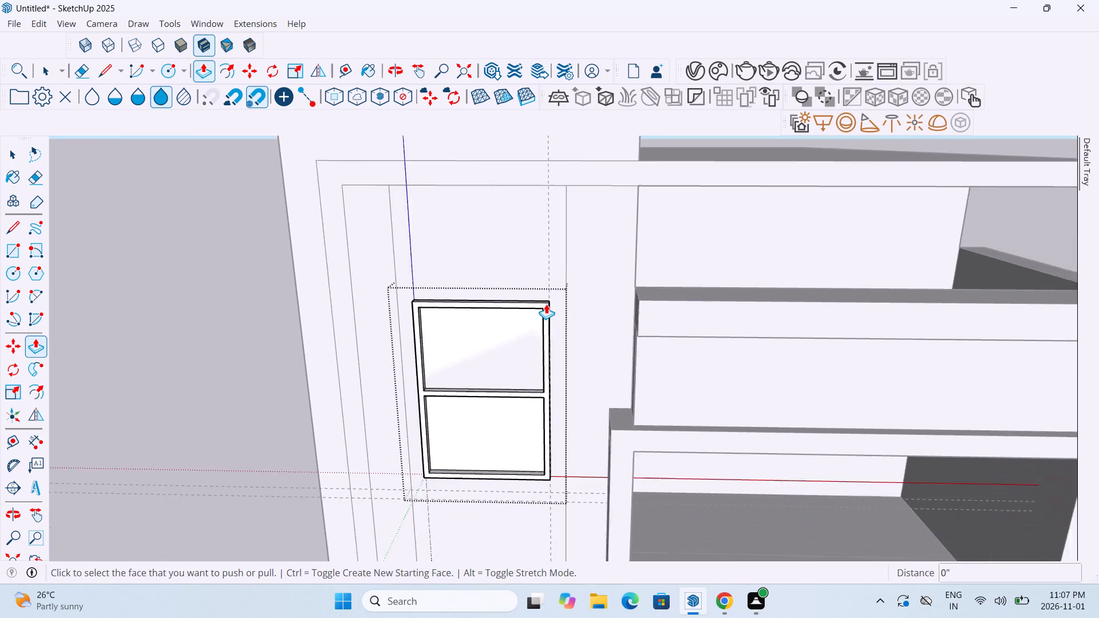
click(259, 335)
double_click(259, 335)
click(259, 335)
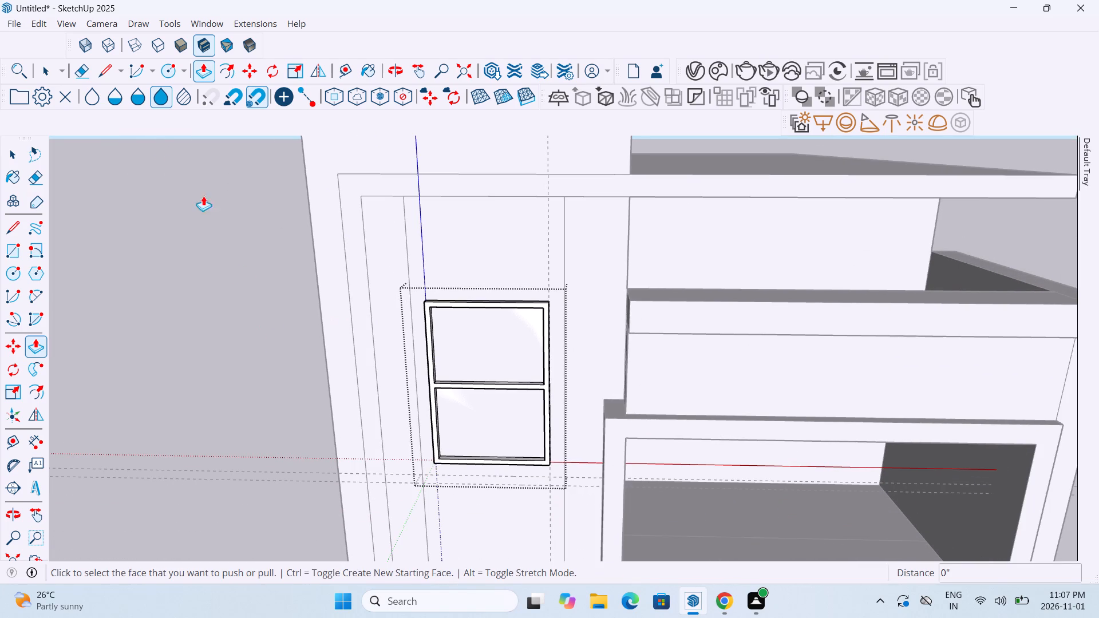
click(48, 73)
double_click(197, 272)
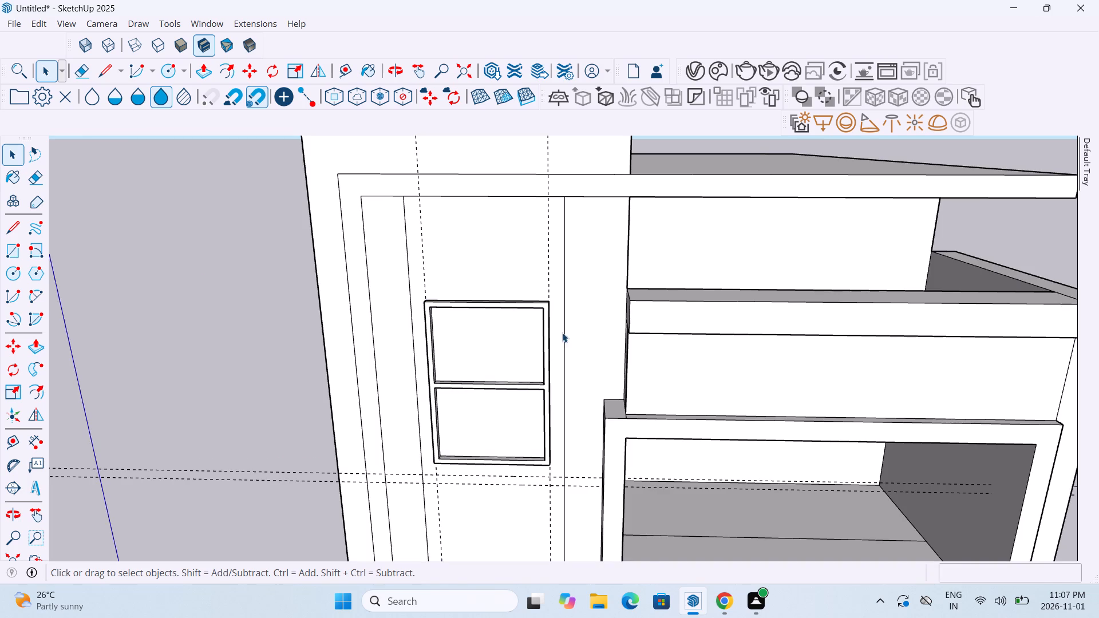
scroll(584, 323, up, 5)
click(516, 295)
right_click(516, 295)
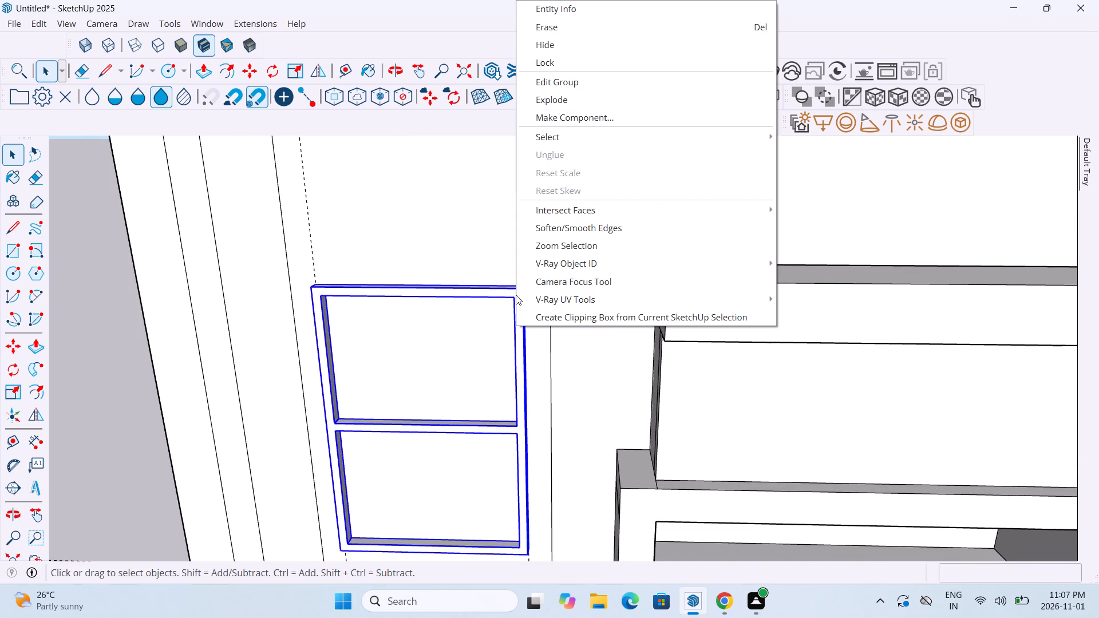
click(567, 105)
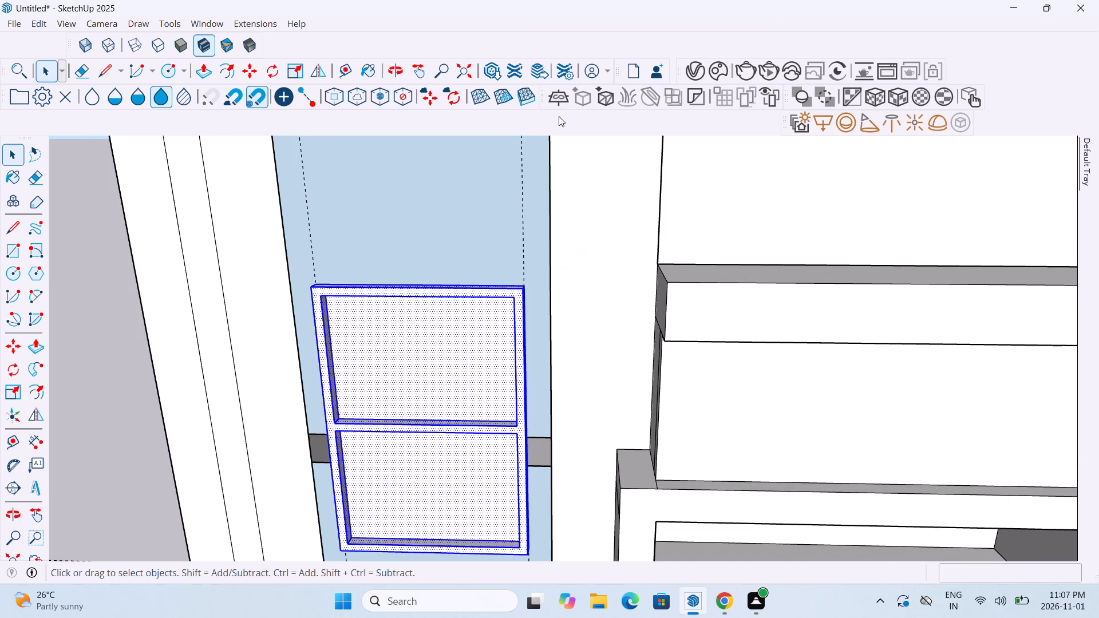
Examine the facade strip around the exploded upper window from the front, above and both sides.
scroll(396, 334, down, 6)
middle_drag(398, 351, 421, 468)
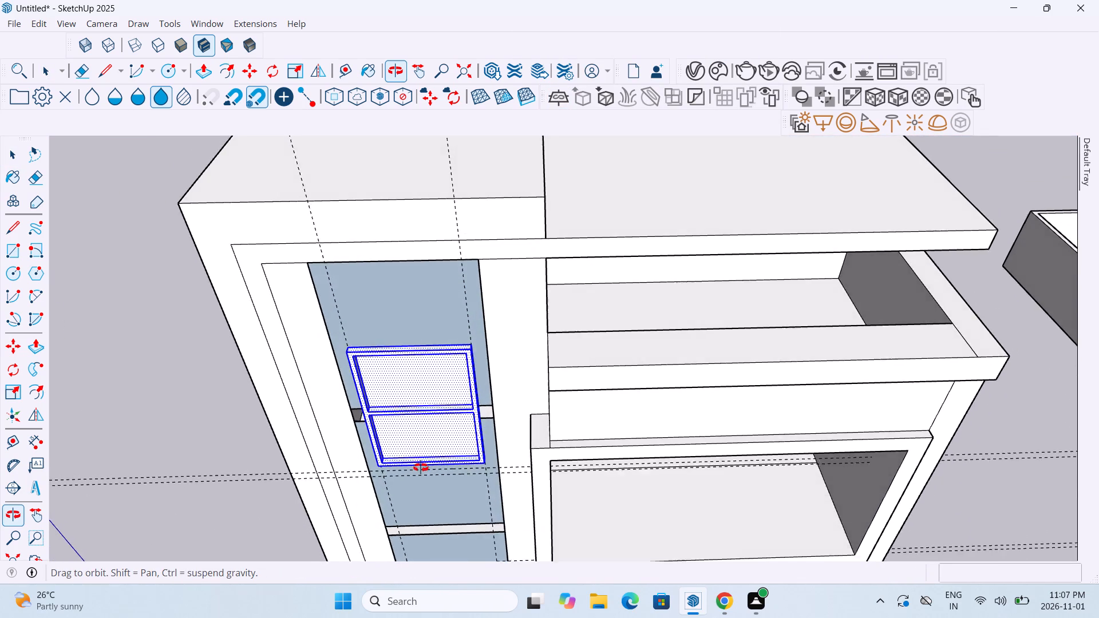
middle_drag(421, 468, 694, 431)
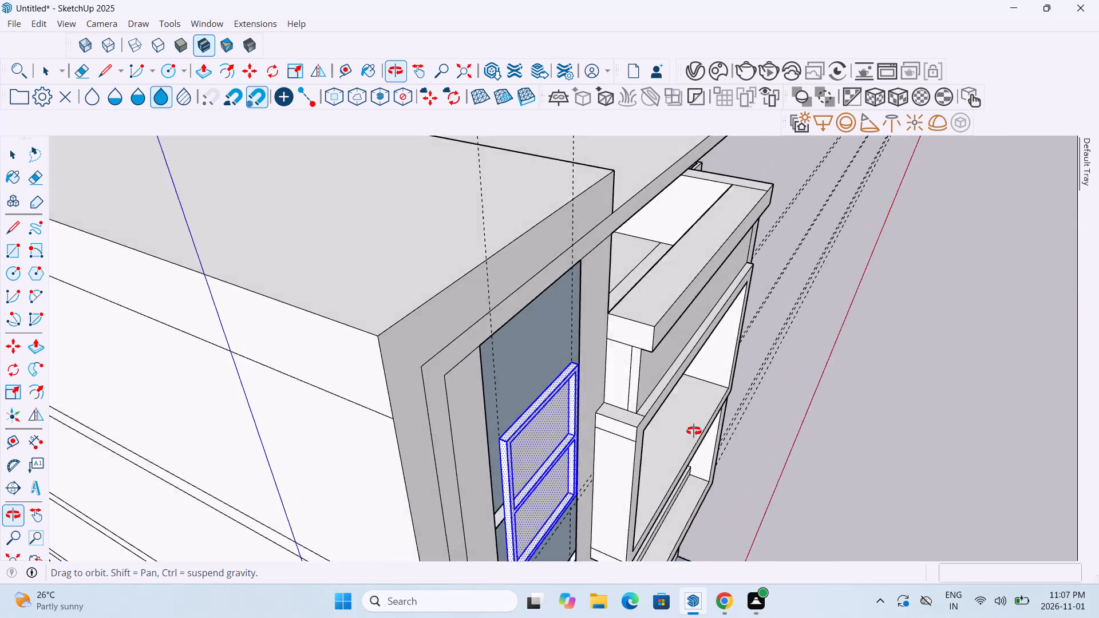
middle_drag(694, 431, 370, 398)
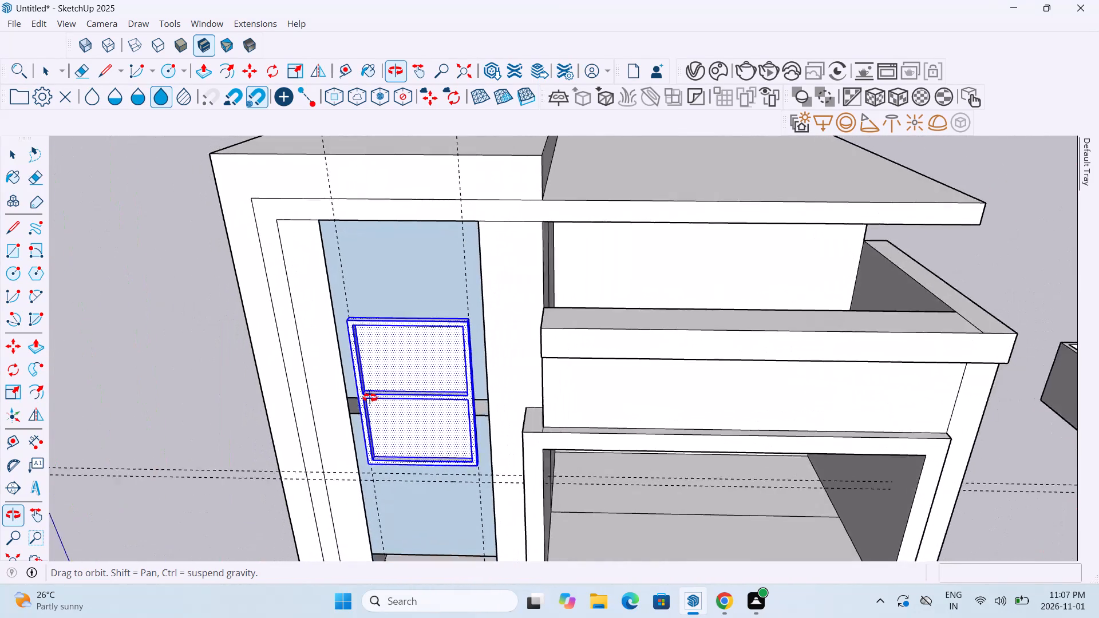
middle_drag(370, 398, 307, 428)
middle_drag(447, 348, 379, 401)
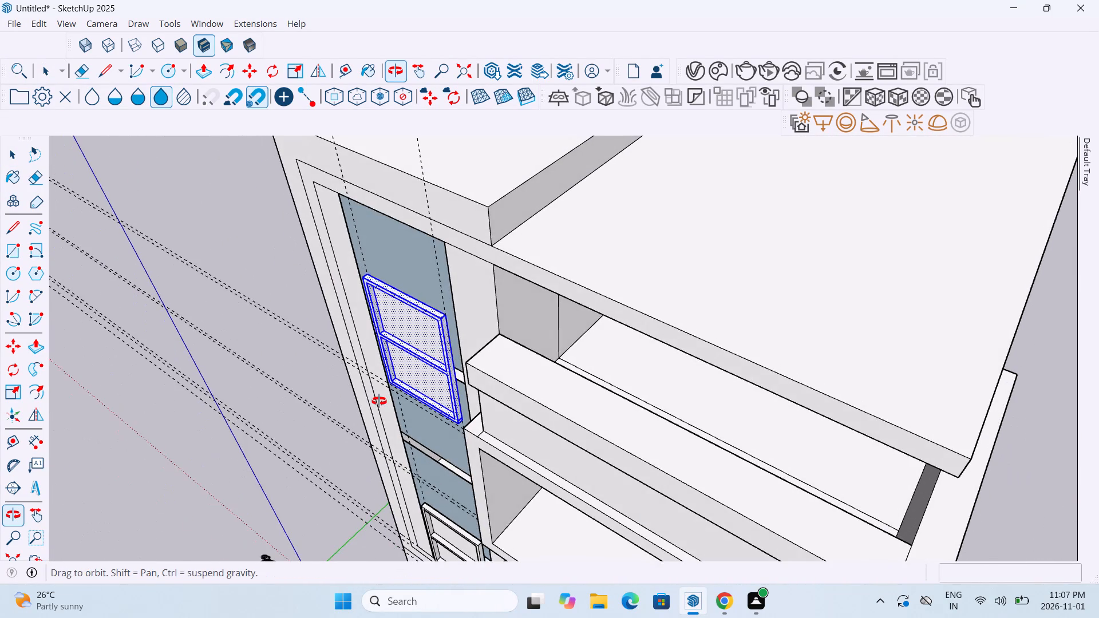
middle_drag(379, 401, 371, 406)
scroll(415, 229, up, 9)
scroll(424, 295, up, 1)
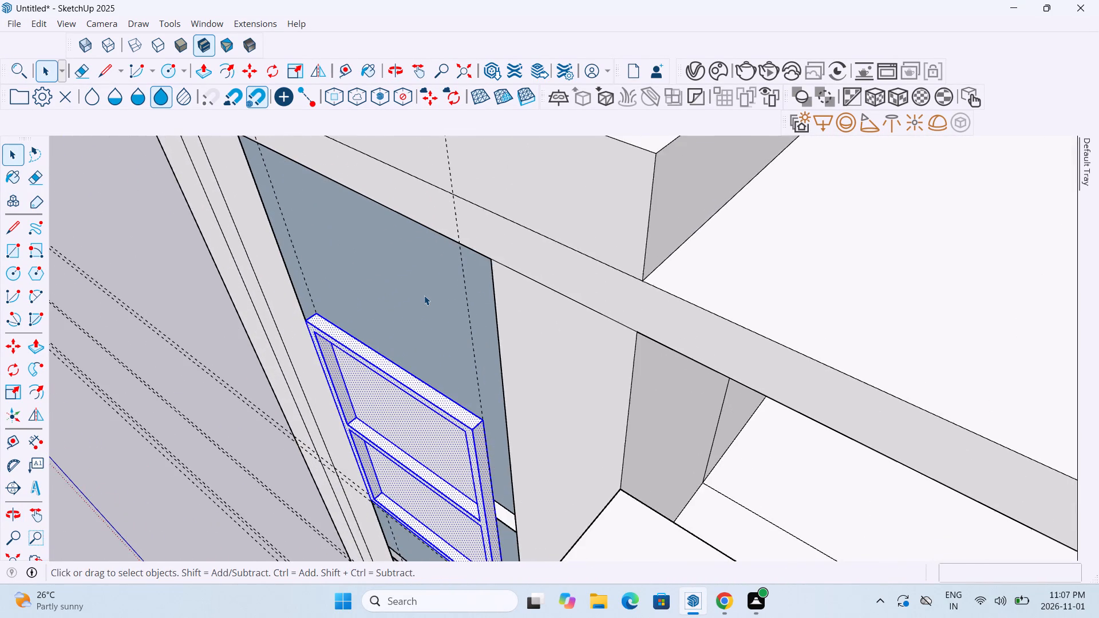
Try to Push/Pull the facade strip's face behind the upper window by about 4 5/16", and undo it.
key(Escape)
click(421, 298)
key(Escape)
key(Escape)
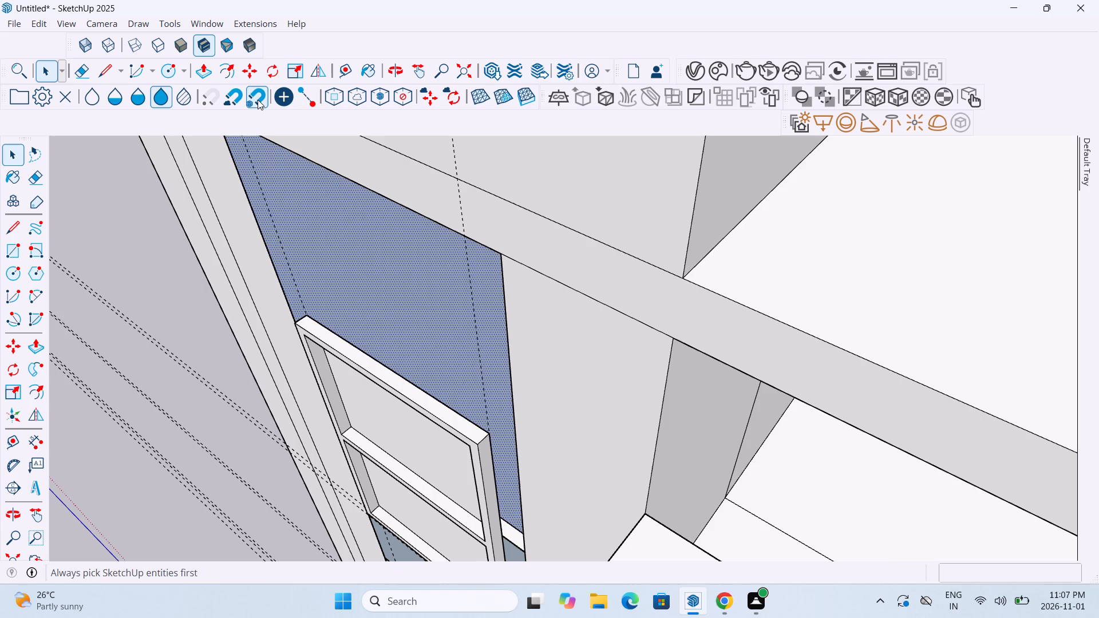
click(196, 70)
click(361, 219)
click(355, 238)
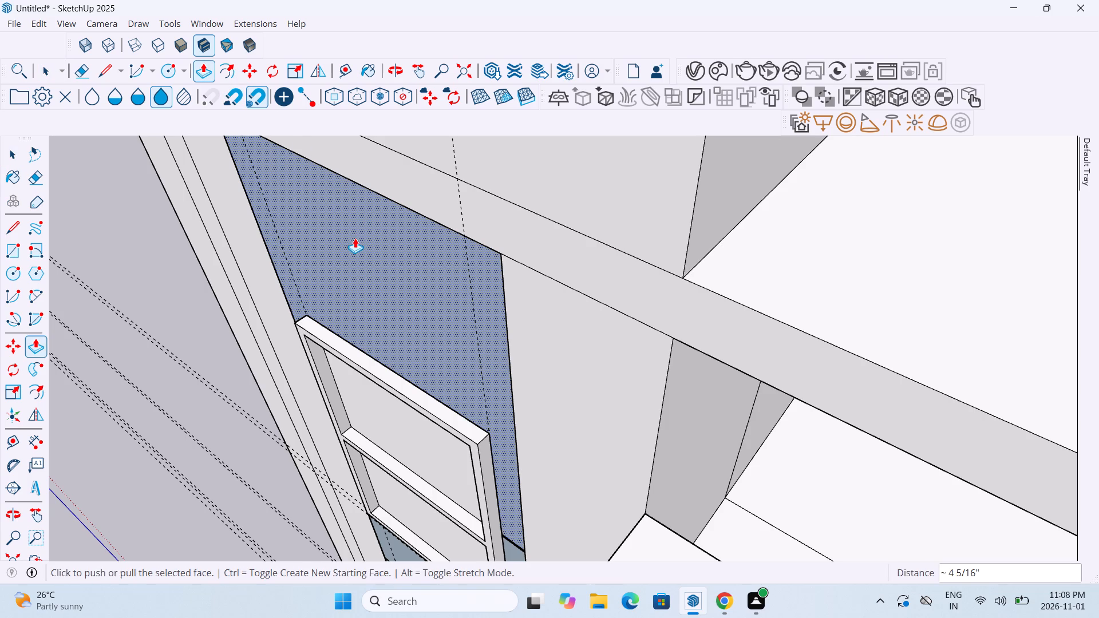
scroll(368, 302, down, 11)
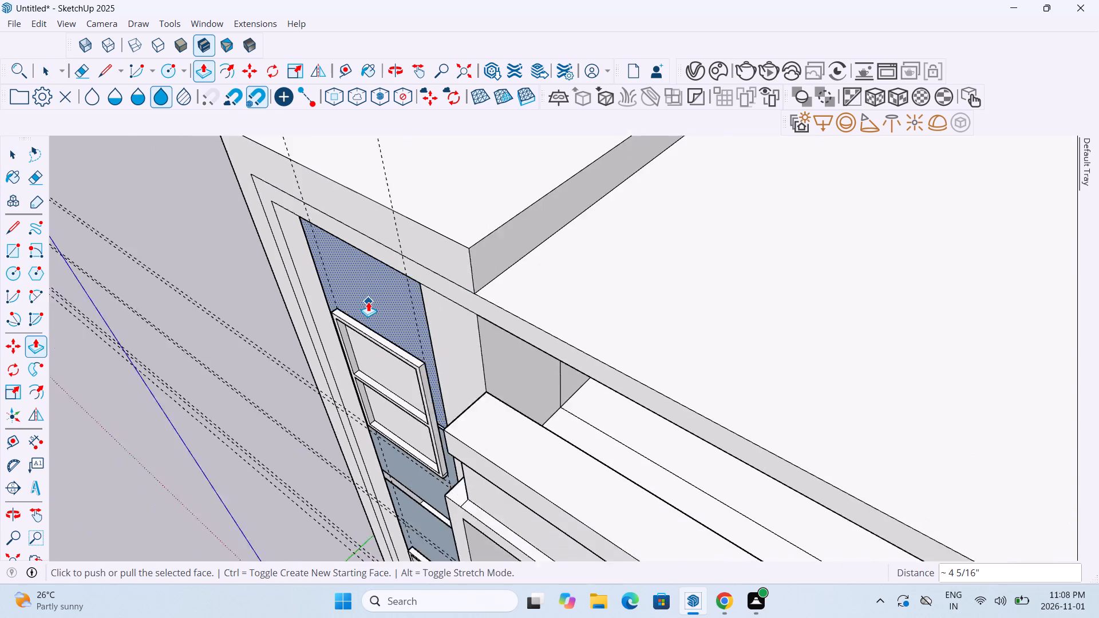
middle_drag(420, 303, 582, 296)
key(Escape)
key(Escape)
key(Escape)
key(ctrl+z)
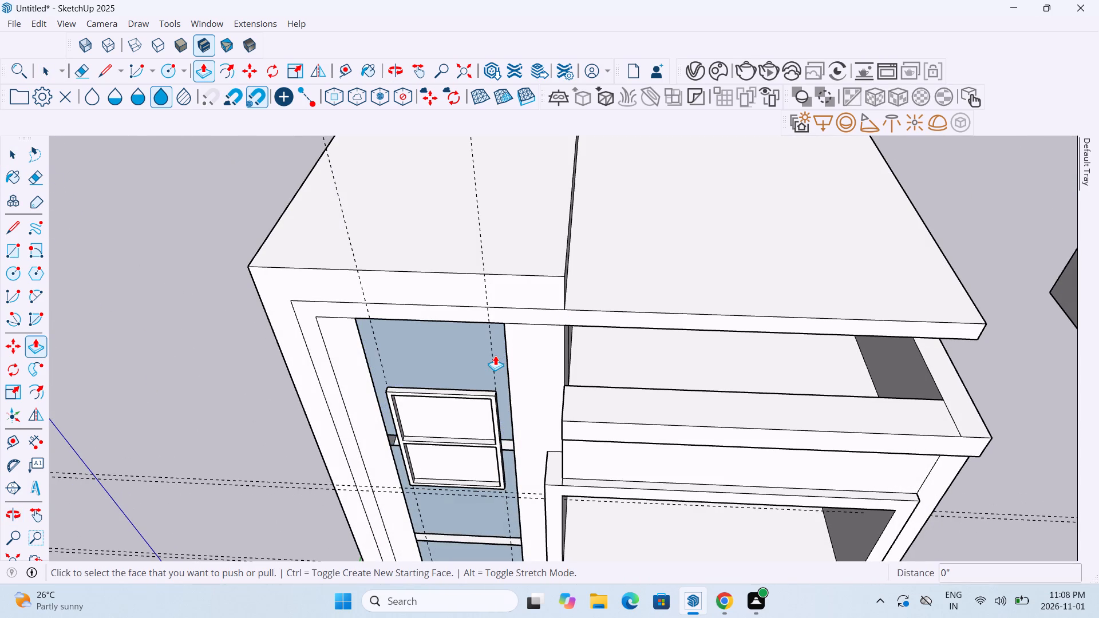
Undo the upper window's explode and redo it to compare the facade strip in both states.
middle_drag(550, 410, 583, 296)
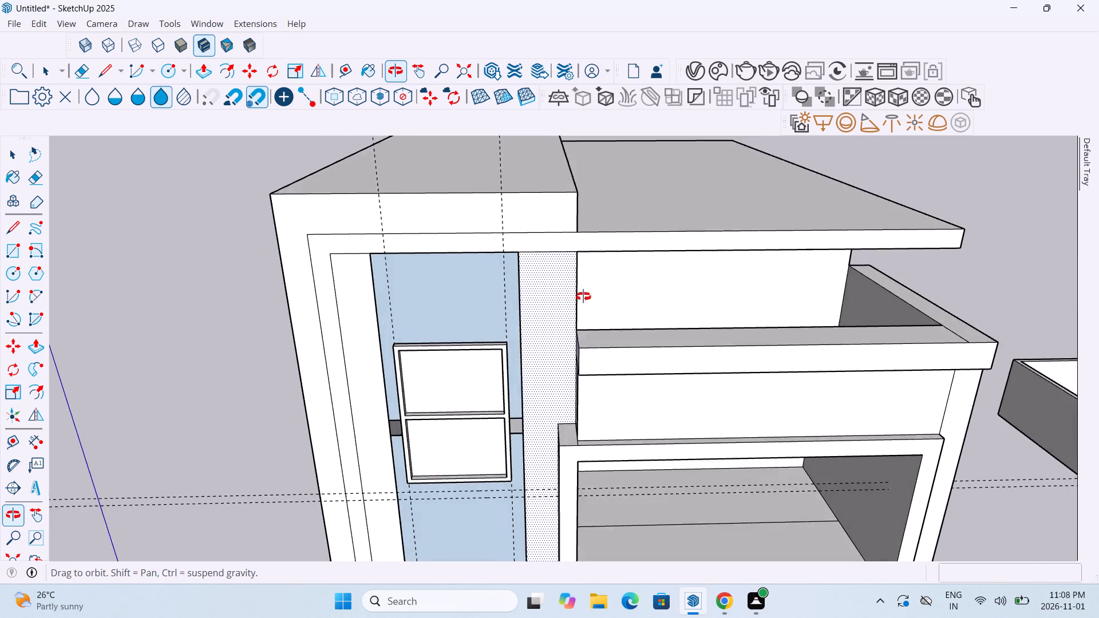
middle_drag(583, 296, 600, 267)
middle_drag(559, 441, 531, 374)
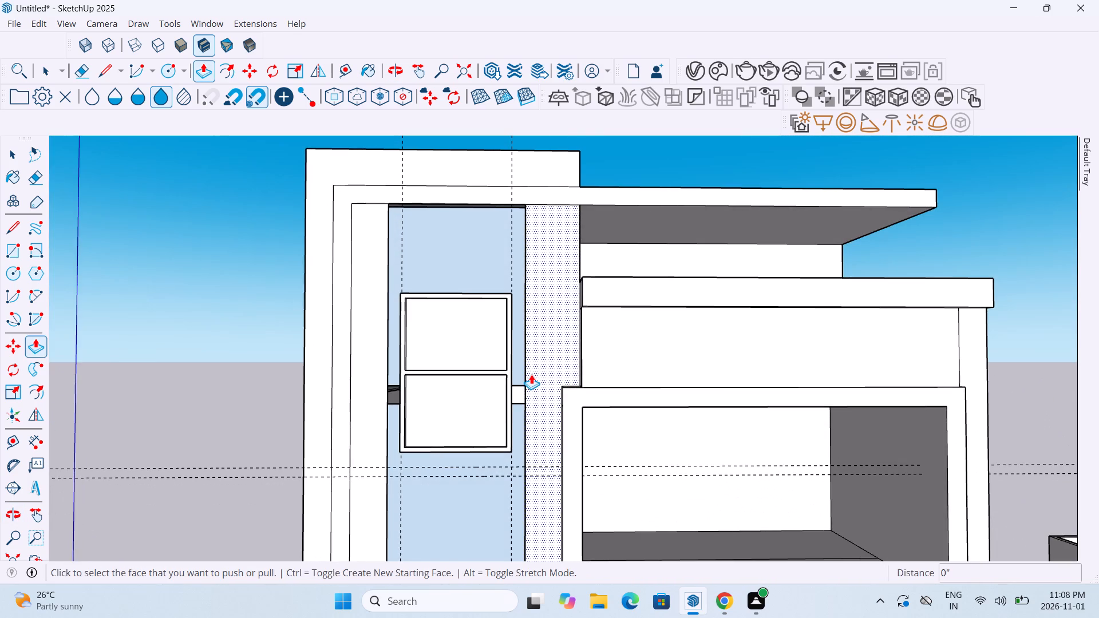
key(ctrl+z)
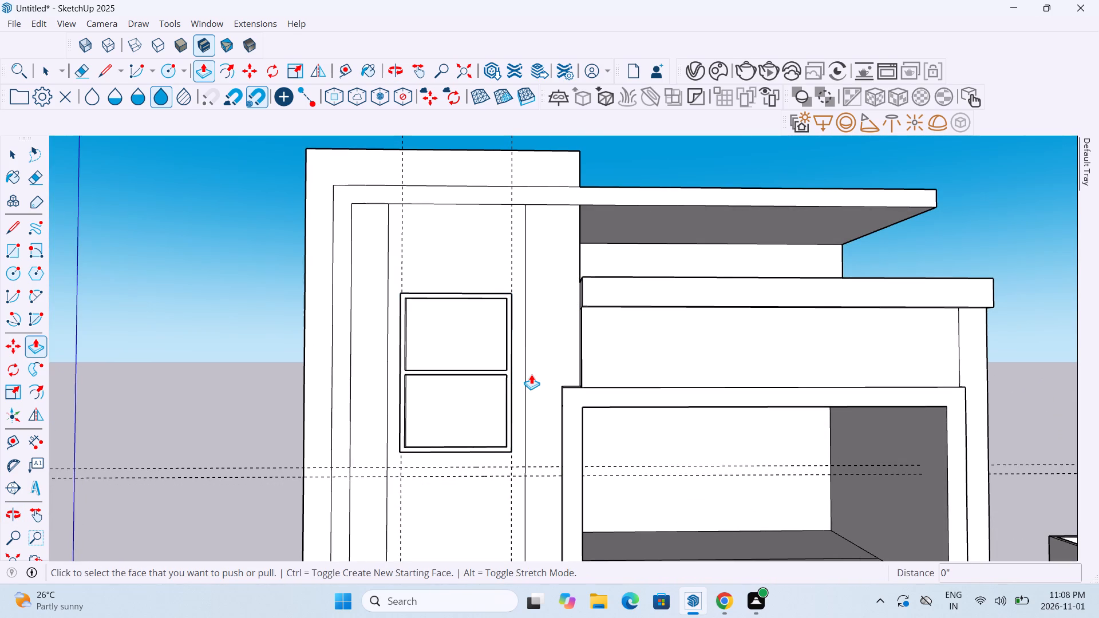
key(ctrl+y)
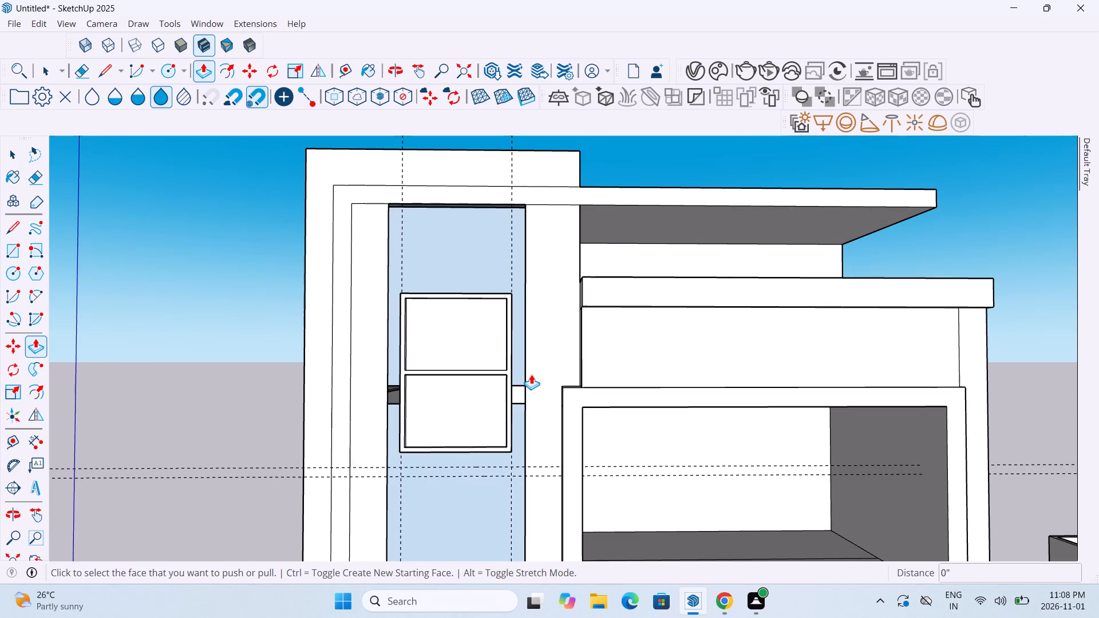
Examine the recessed strip around the upper window, especially its top edge beneath the facade border.
scroll(531, 374, up, 5)
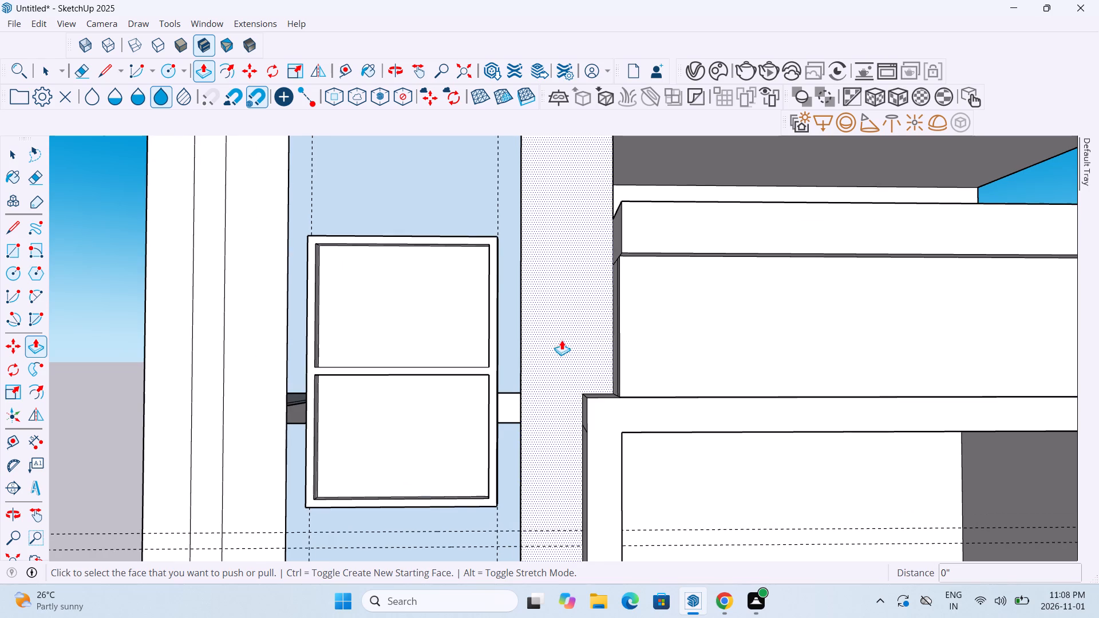
middle_drag(562, 340, 409, 488)
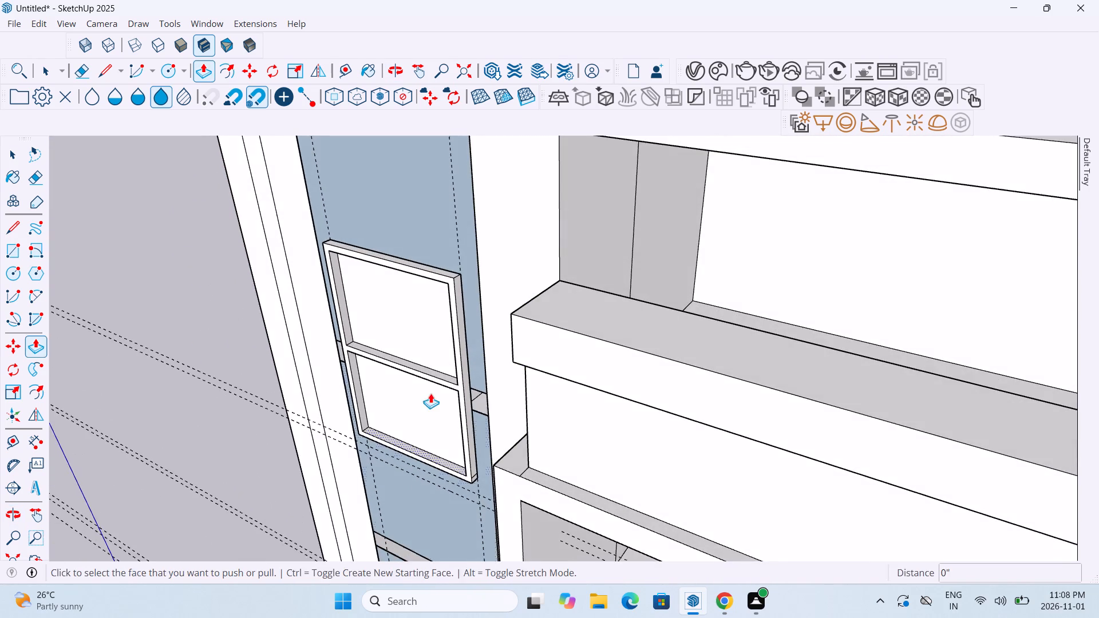
middle_drag(432, 383, 433, 485)
scroll(433, 438, down, 5)
scroll(345, 292, up, 3)
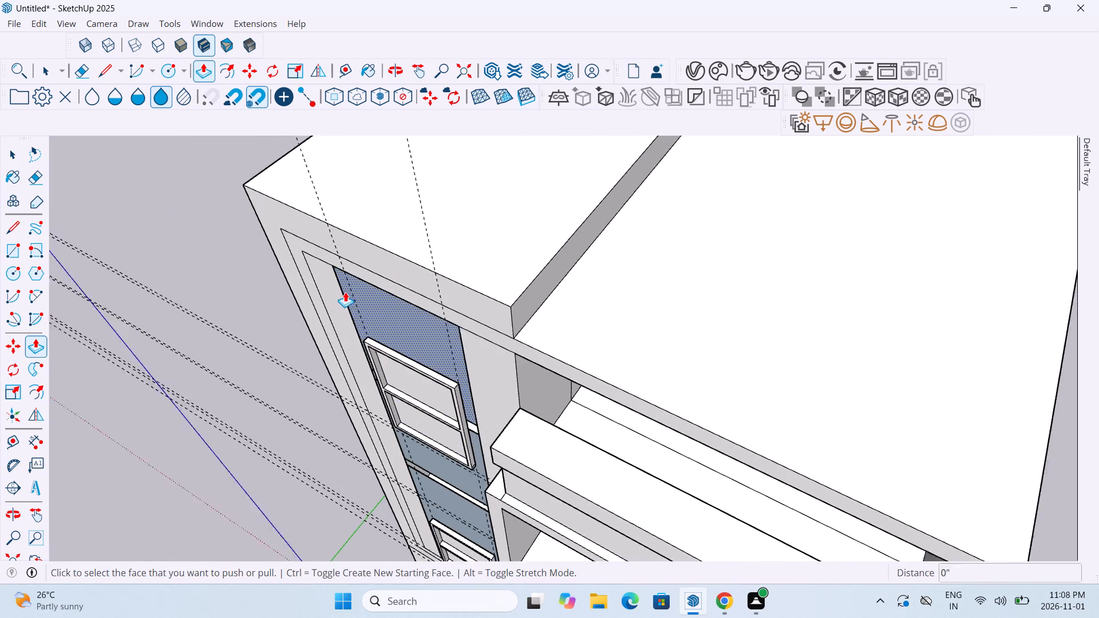
scroll(345, 292, up, 2)
middle_drag(345, 292, 440, 181)
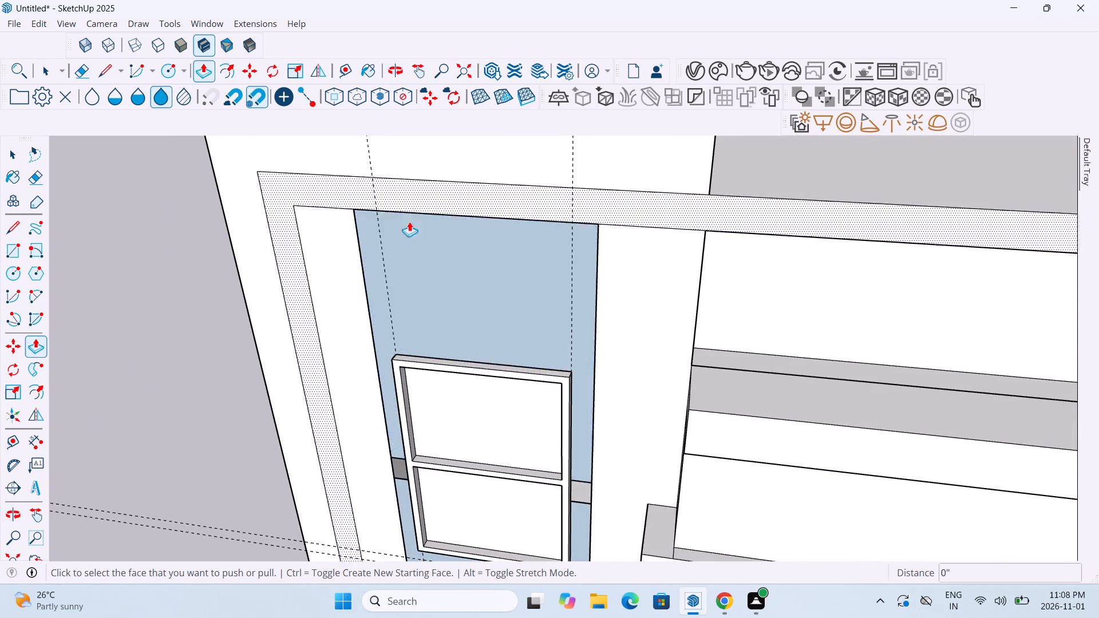
scroll(394, 238, up, 8)
scroll(394, 237, down, 1)
scroll(394, 237, up, 1)
middle_drag(394, 237, 420, 107)
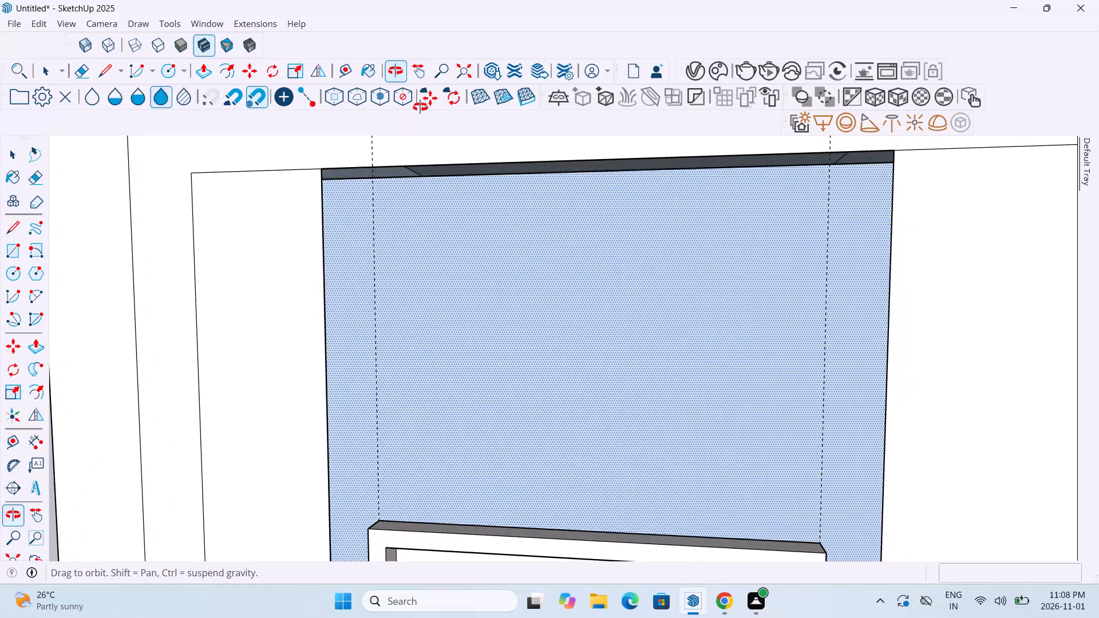
middle_drag(420, 107, 448, 84)
middle_drag(390, 288, 414, 247)
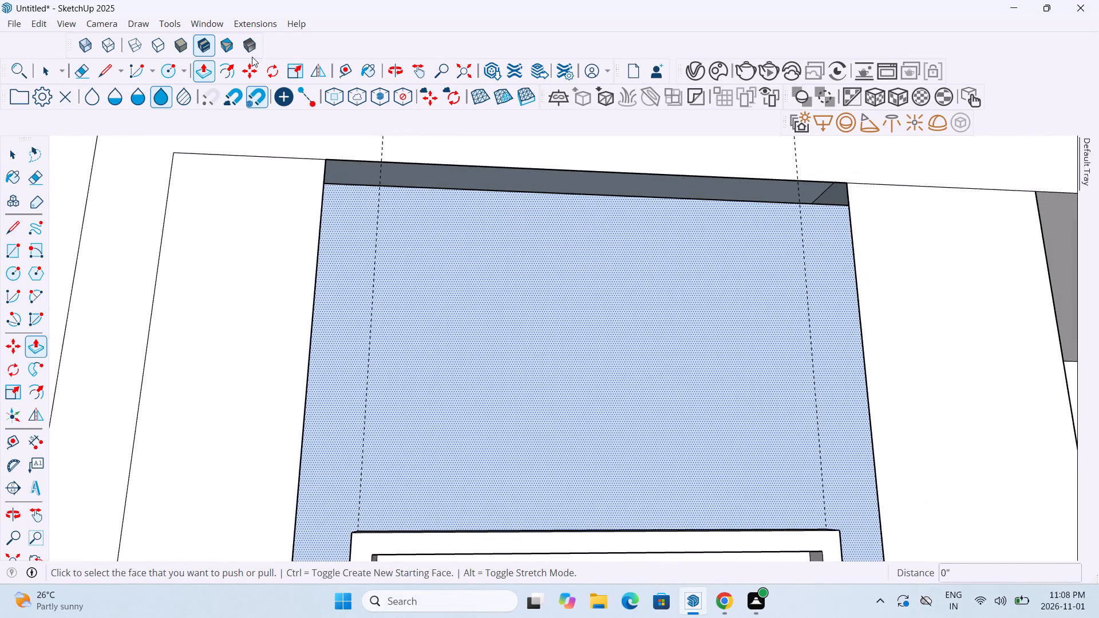
Measure the depth of the strip's recess at its top inner corner with the Line tool, leaving no line drawn.
click(105, 70)
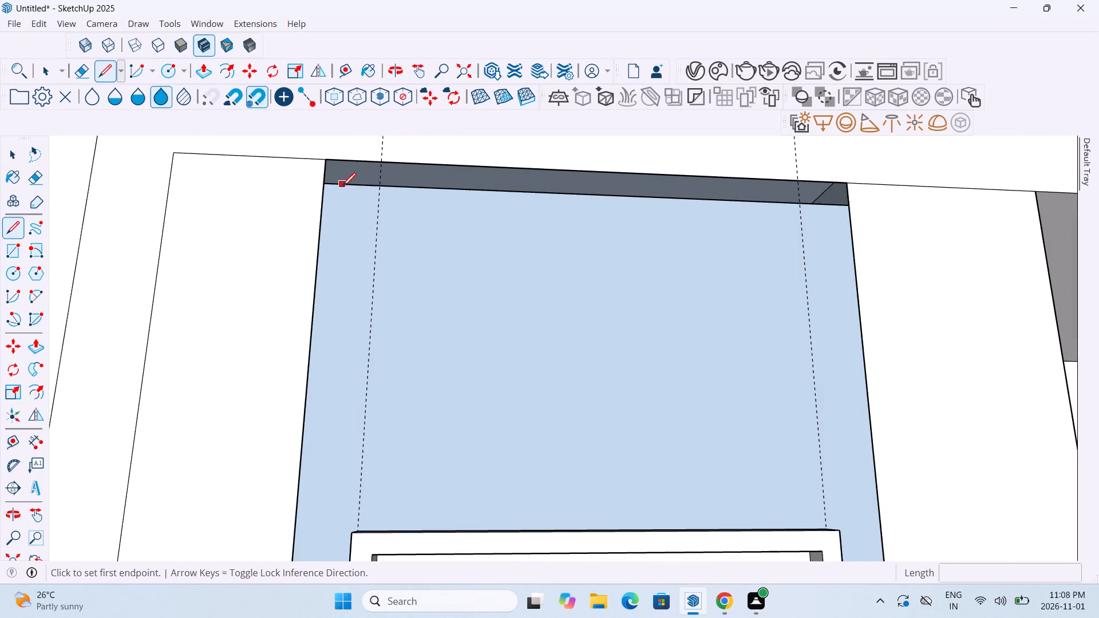
middle_drag(343, 188, 241, 205)
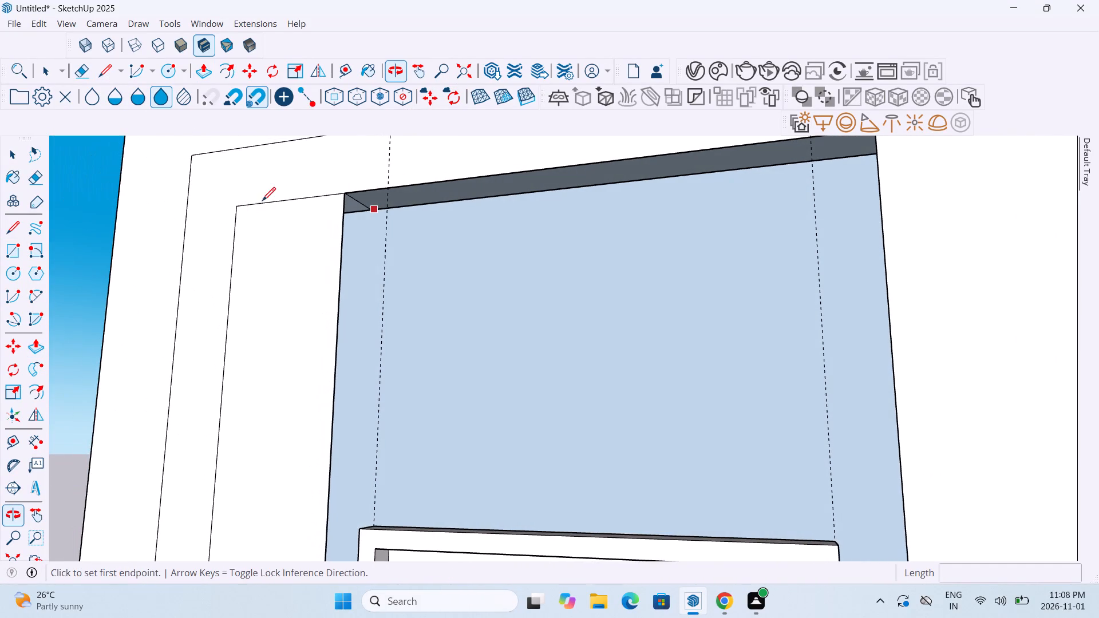
middle_drag(437, 250, 318, 254)
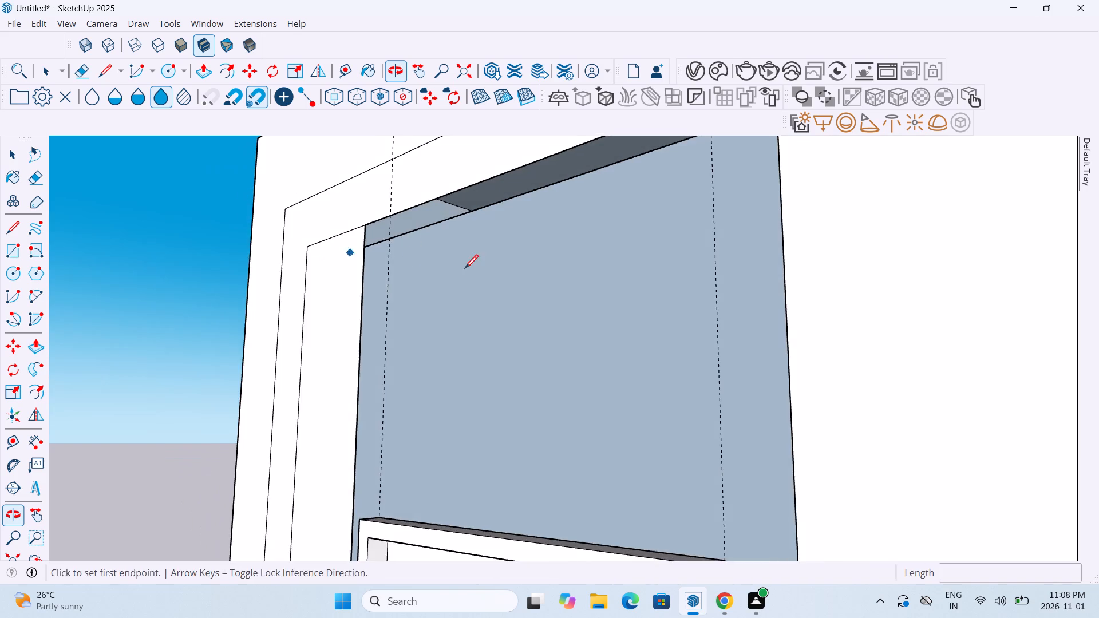
middle_drag(465, 270, 360, 282)
middle_drag(434, 283, 378, 300)
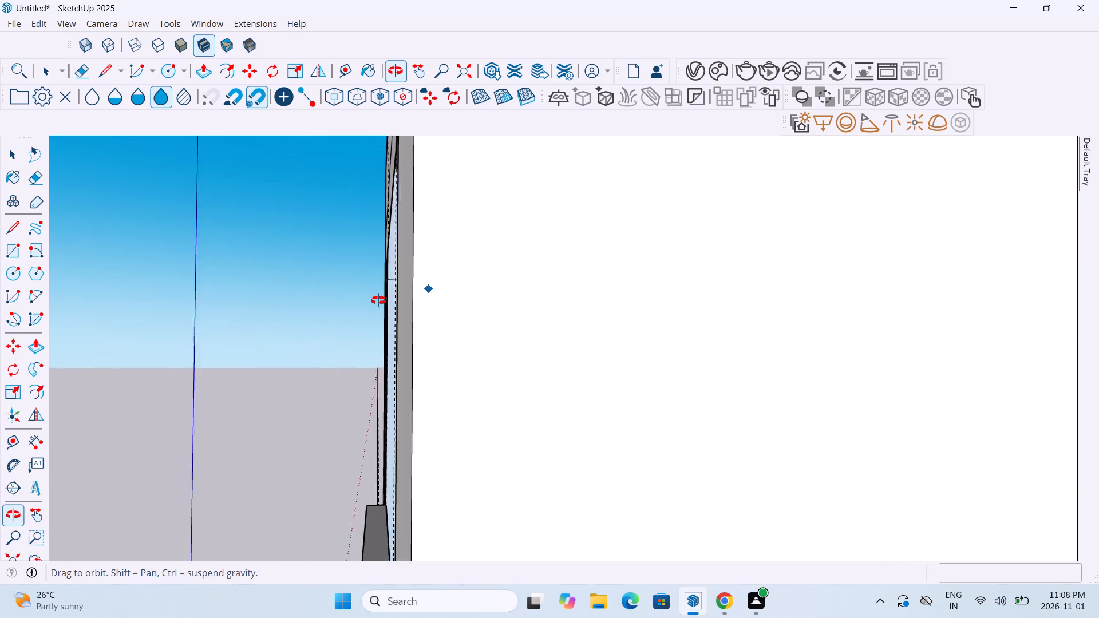
middle_drag(378, 300, 396, 302)
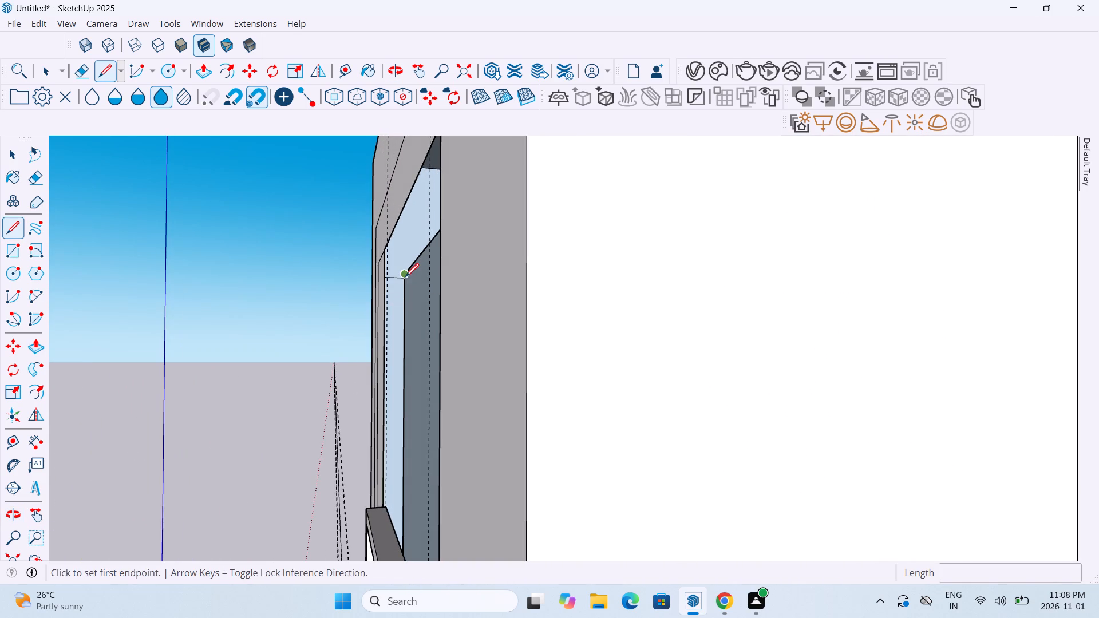
click(405, 278)
scroll(389, 278, up, 1)
middle_drag(389, 278, 377, 283)
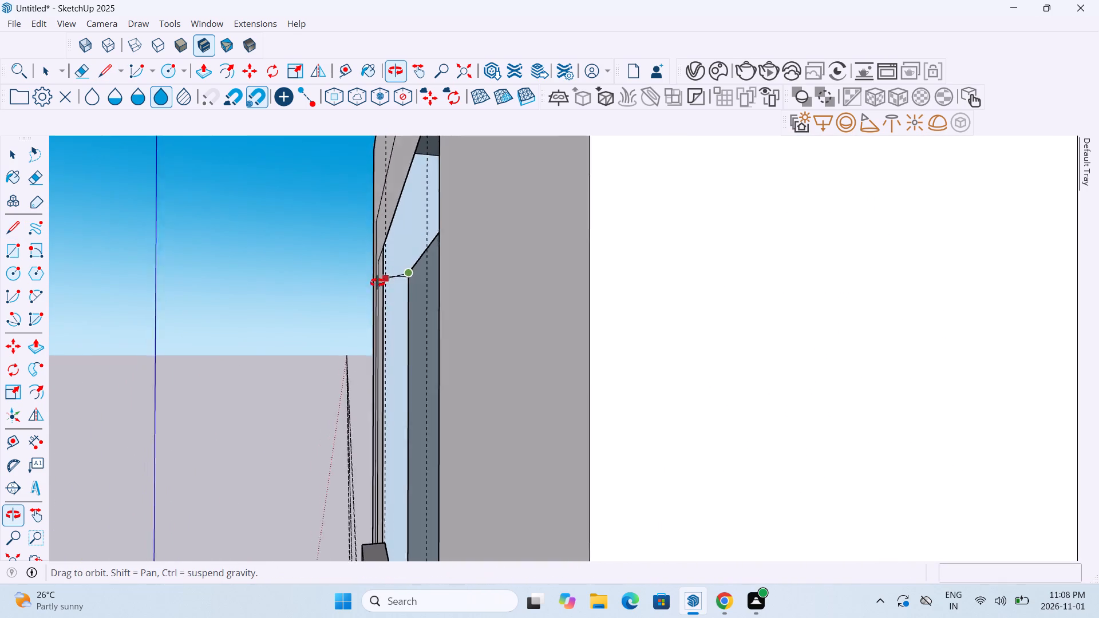
middle_drag(377, 283, 377, 283)
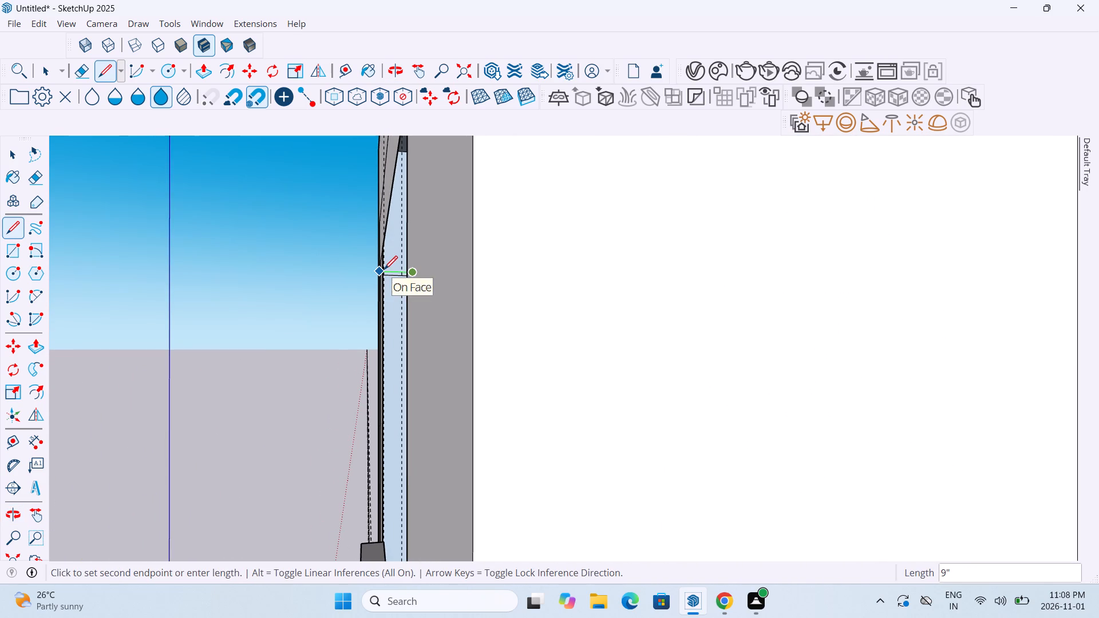
key(Escape)
scroll(389, 306, down, 6)
middle_drag(386, 321, 450, 332)
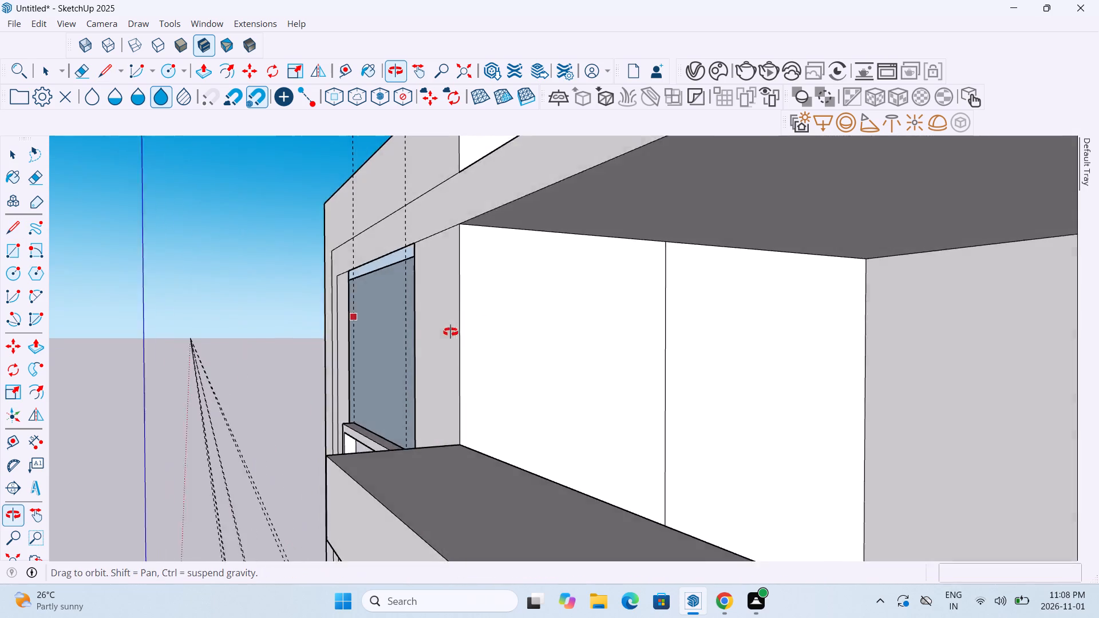
Undo the upper window's explode.
middle_drag(450, 332, 450, 331)
scroll(450, 331, down, 6)
key(ctrl+z)
Examine the upper window on the facade strip, both close up and within the whole building front.
scroll(452, 332, down, 12)
middle_drag(419, 413, 465, 373)
scroll(464, 372, down, 10)
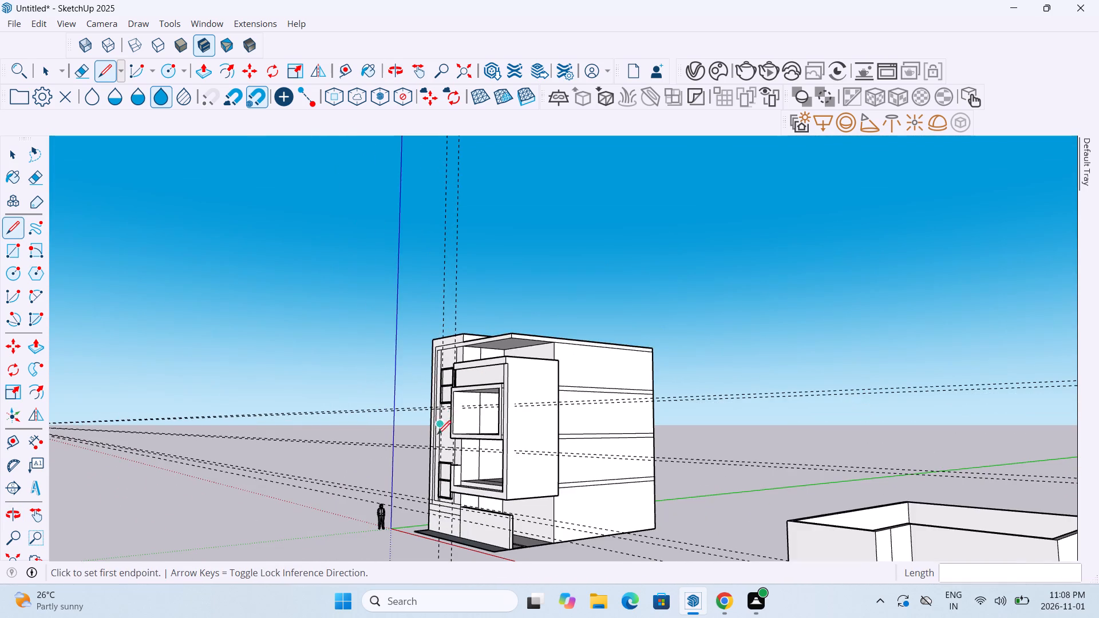
middle_drag(441, 436, 579, 438)
scroll(590, 438, down, 5)
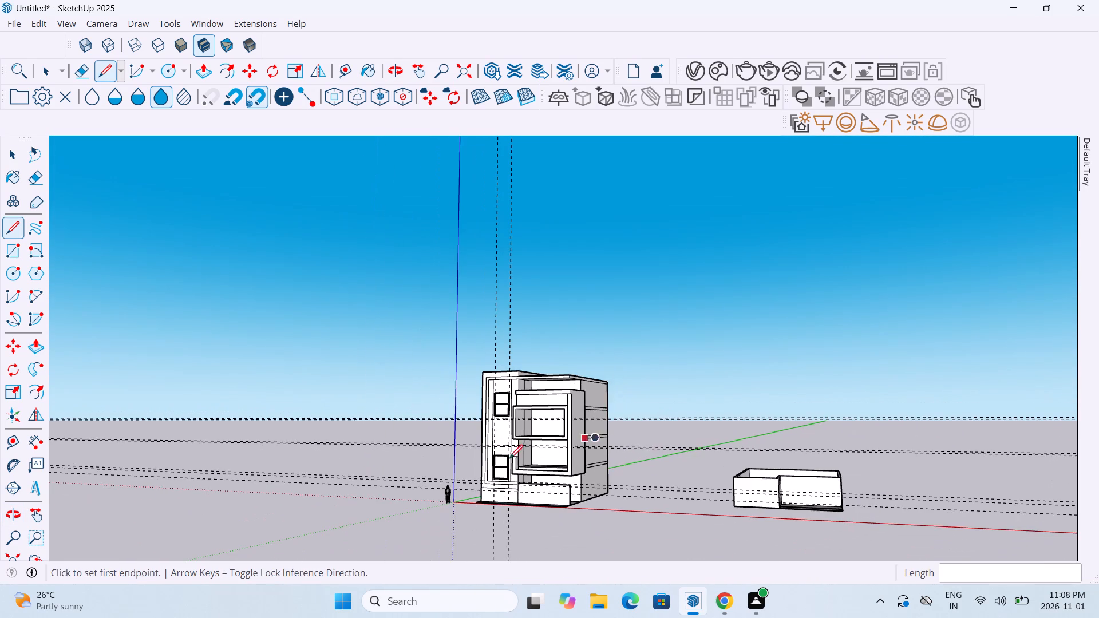
scroll(508, 433, up, 11)
scroll(477, 358, up, 9)
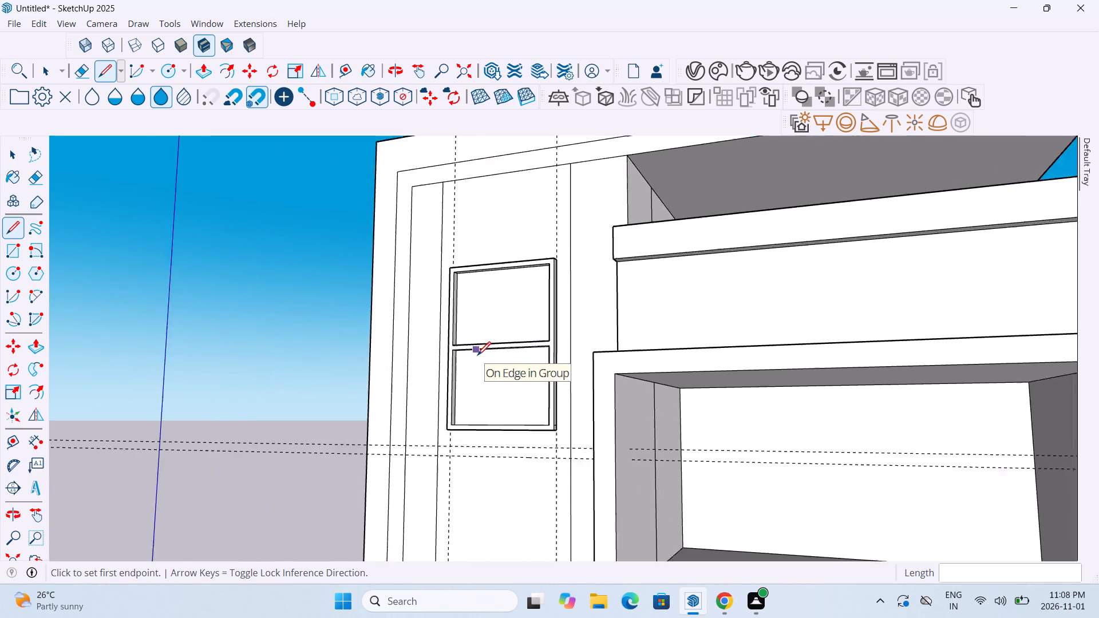
scroll(477, 356, up, 6)
scroll(477, 356, down, 2)
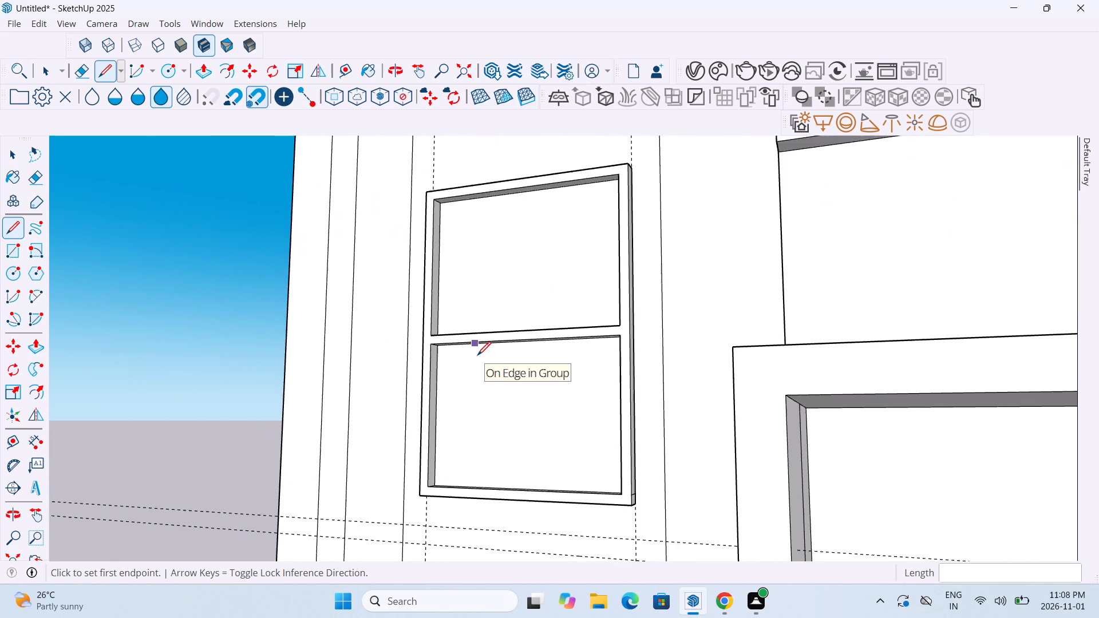
middle_drag(490, 407, 548, 445)
scroll(548, 445, down, 13)
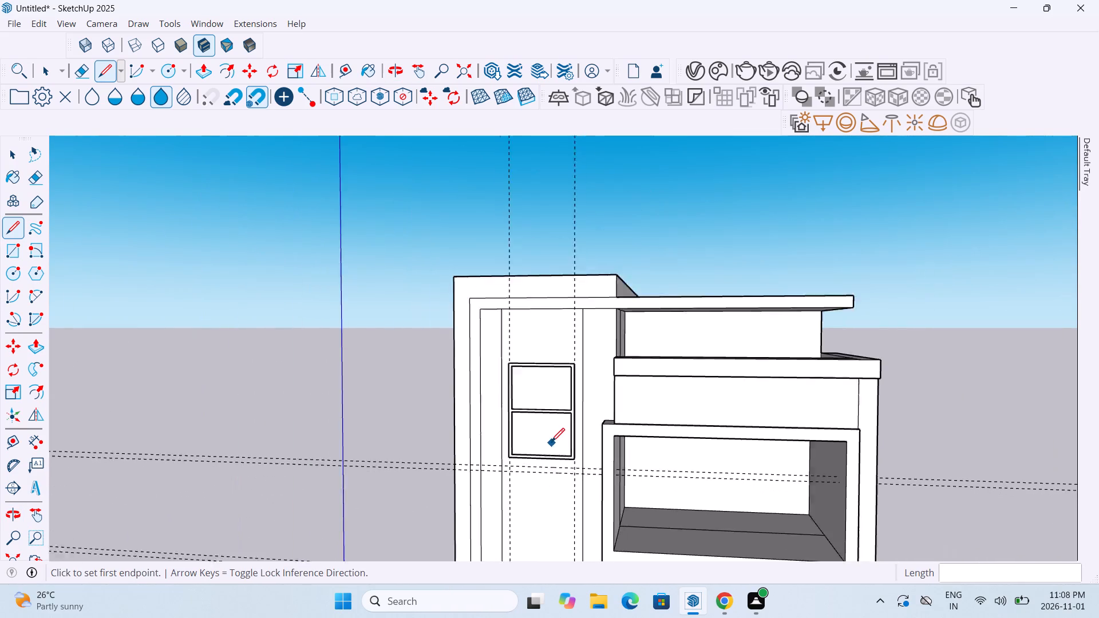
scroll(551, 443, down, 1)
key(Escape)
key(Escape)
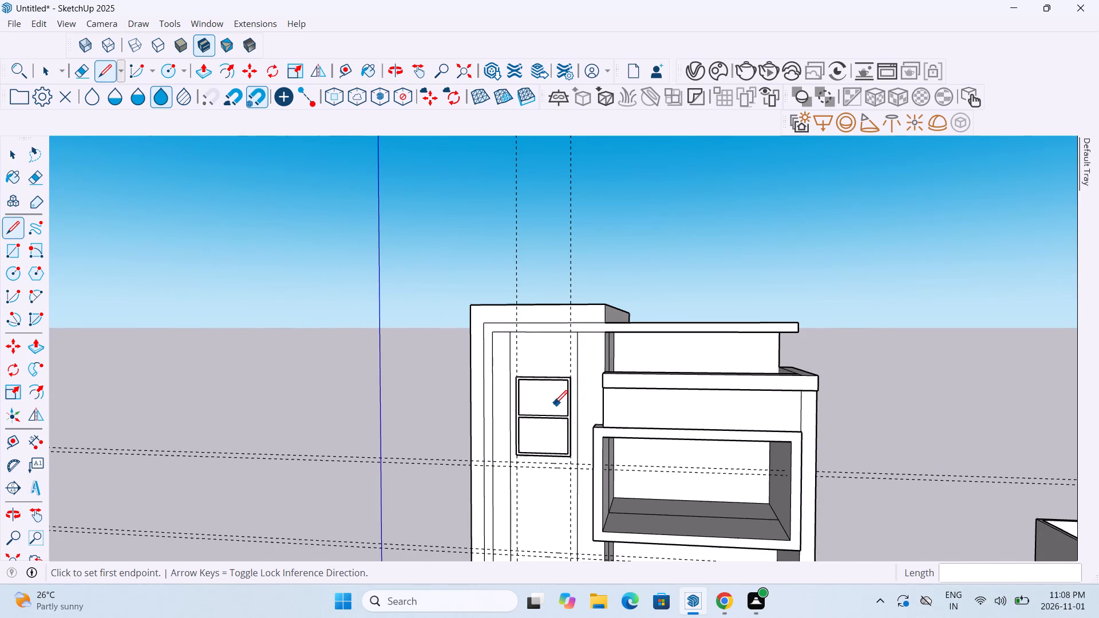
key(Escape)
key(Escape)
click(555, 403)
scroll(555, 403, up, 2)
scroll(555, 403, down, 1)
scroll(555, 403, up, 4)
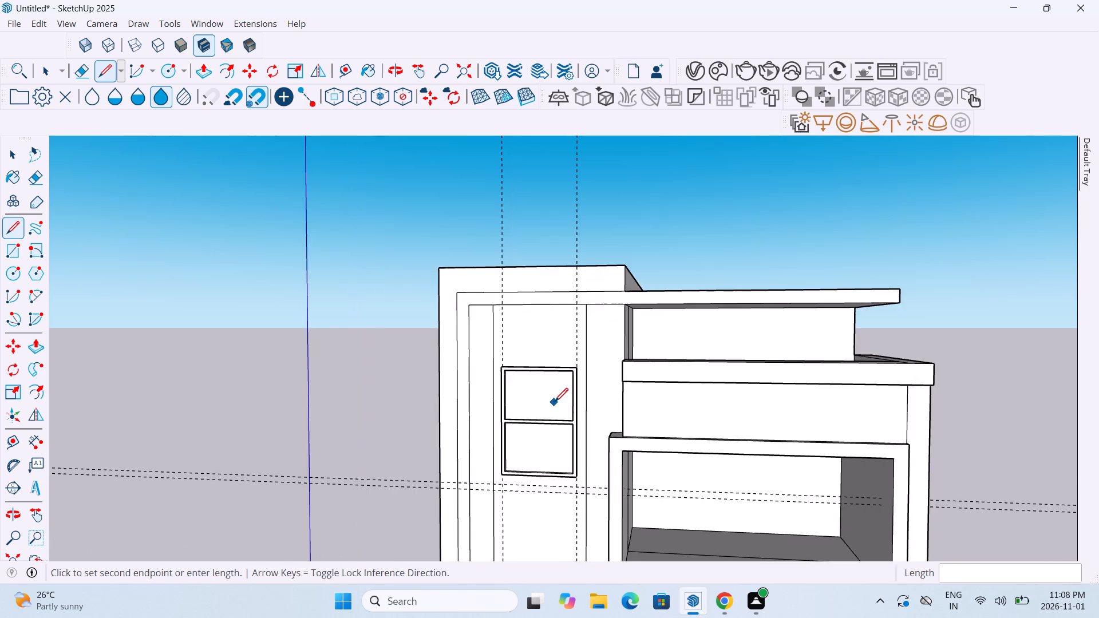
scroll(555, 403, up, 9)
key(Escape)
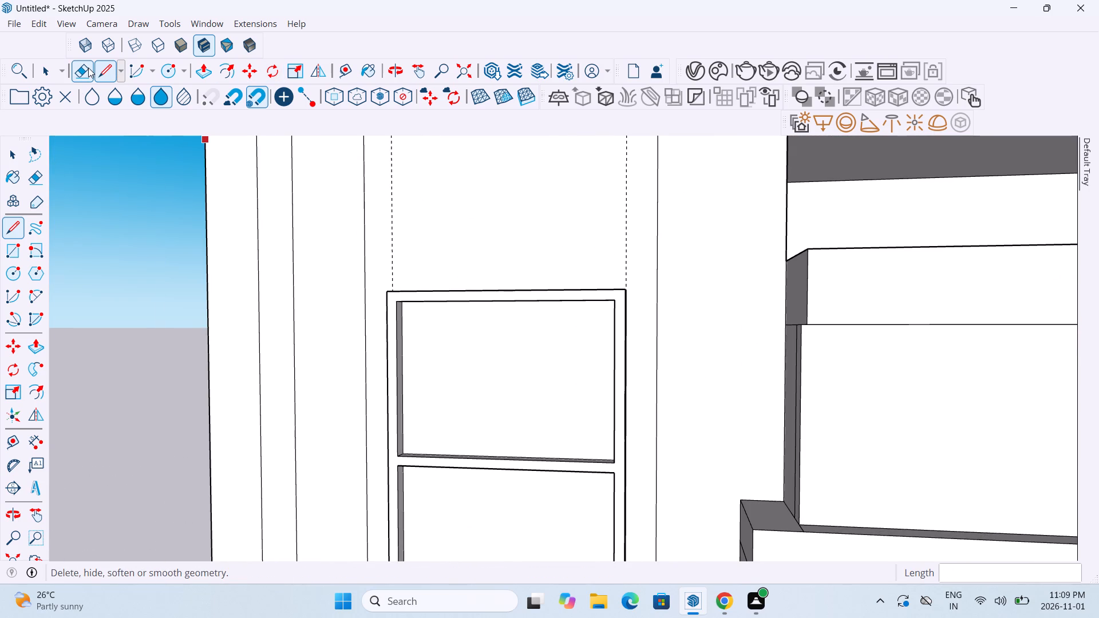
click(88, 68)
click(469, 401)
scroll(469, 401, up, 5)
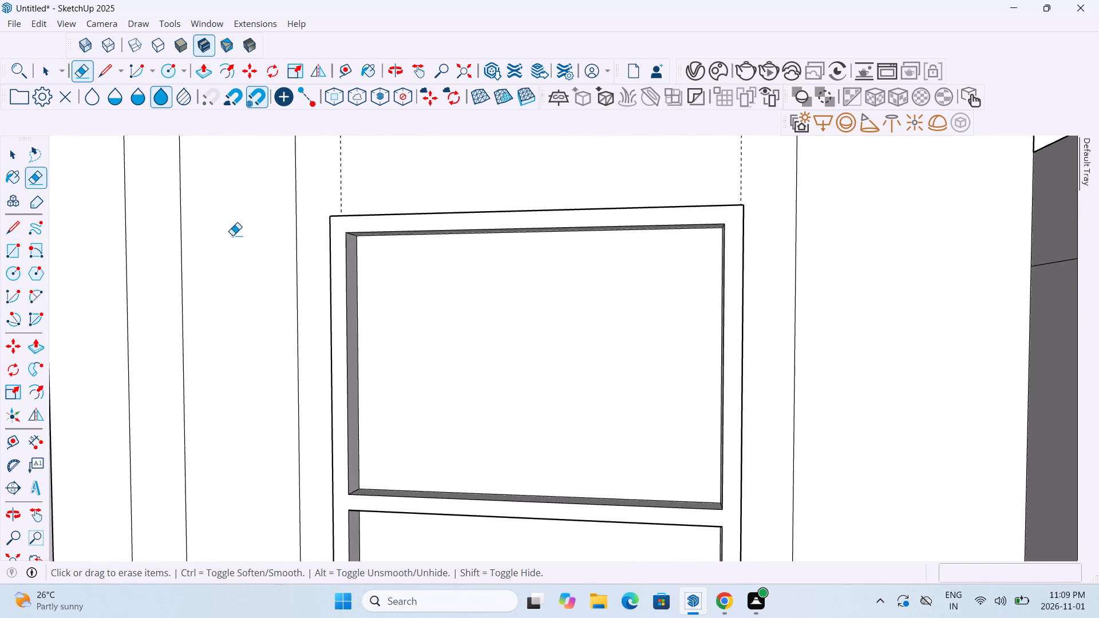
Open the upper window's group for editing and select the face of its upper pane.
click(53, 77)
click(474, 371)
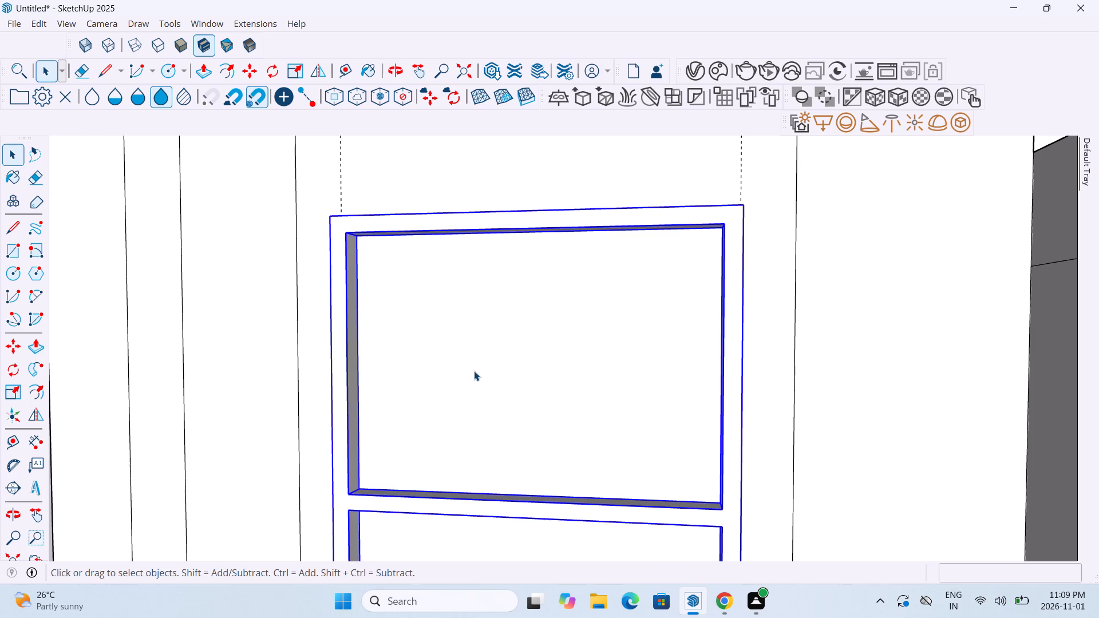
scroll(474, 371, down, 10)
scroll(503, 373, up, 15)
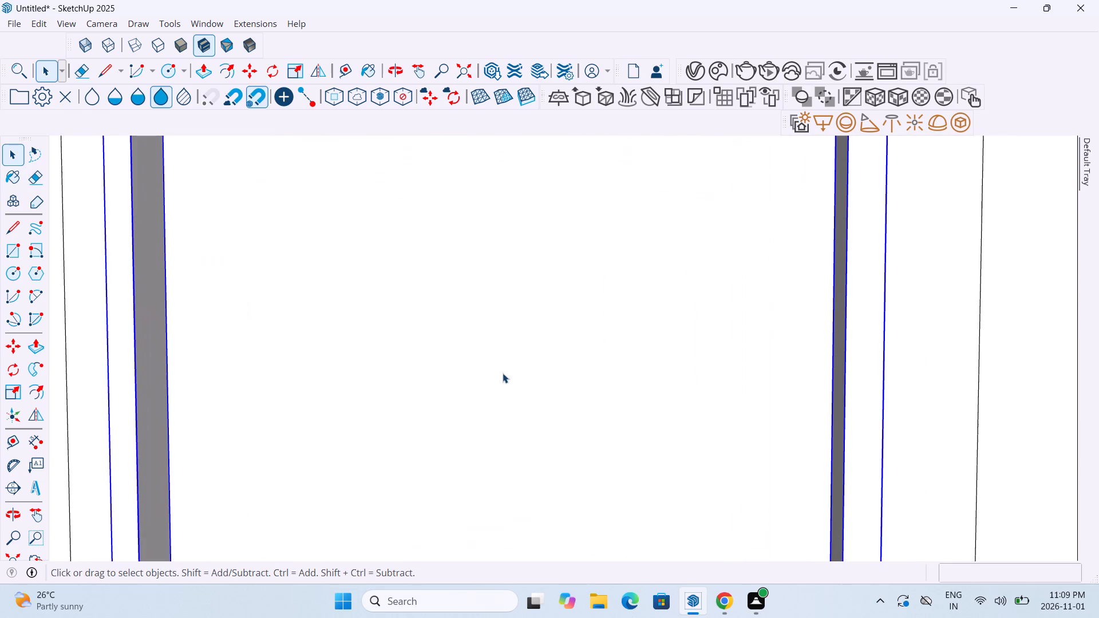
double_click(503, 373)
click(504, 371)
scroll(504, 371, down, 4)
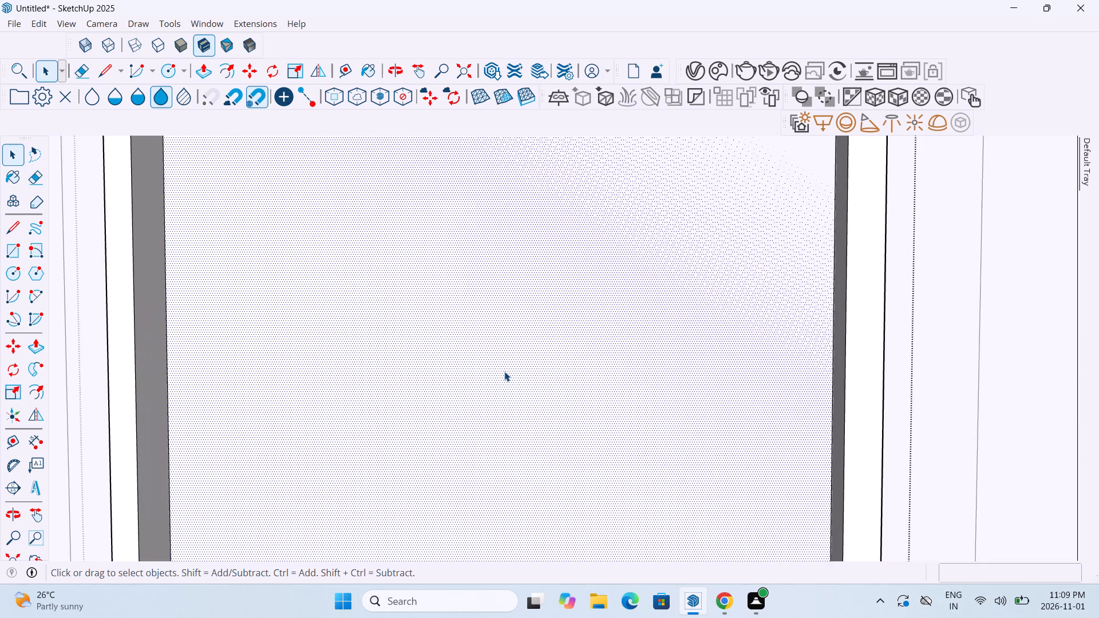
scroll(504, 371, down, 8)
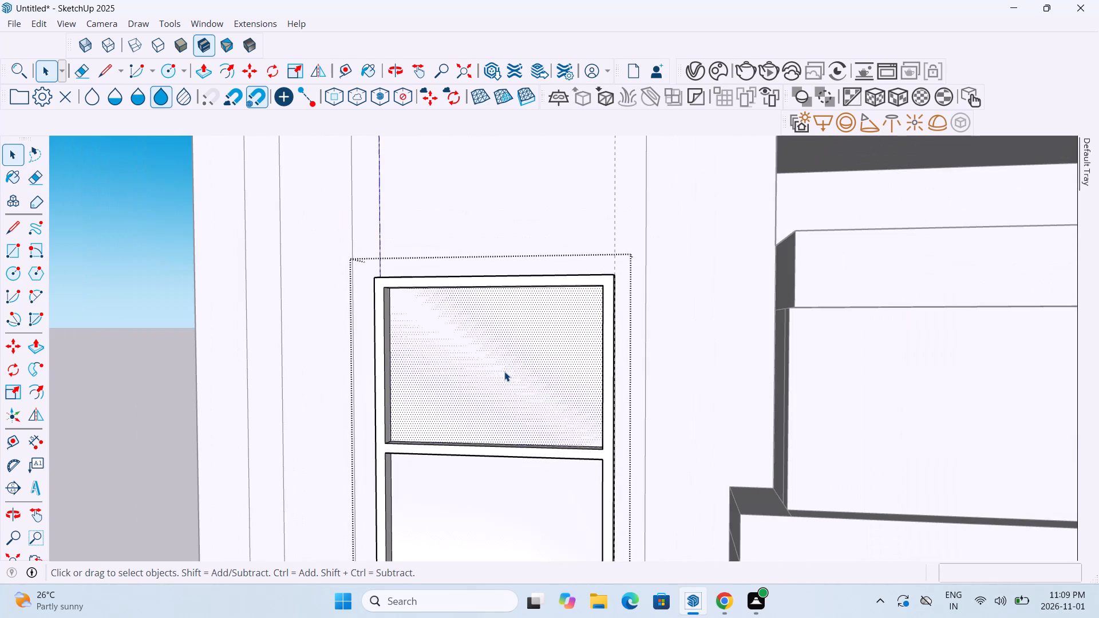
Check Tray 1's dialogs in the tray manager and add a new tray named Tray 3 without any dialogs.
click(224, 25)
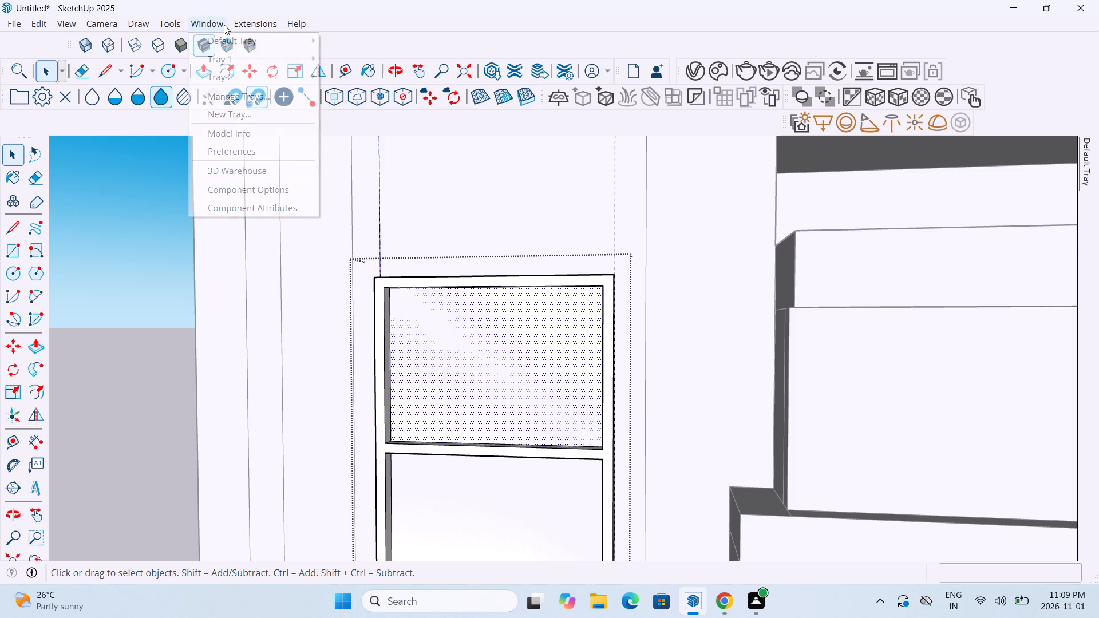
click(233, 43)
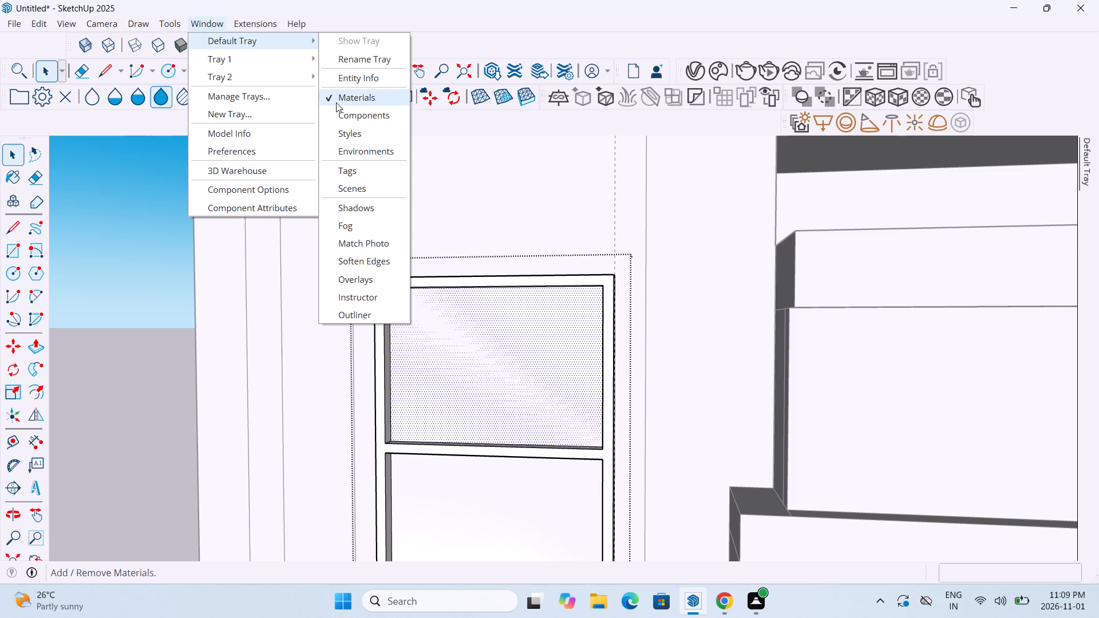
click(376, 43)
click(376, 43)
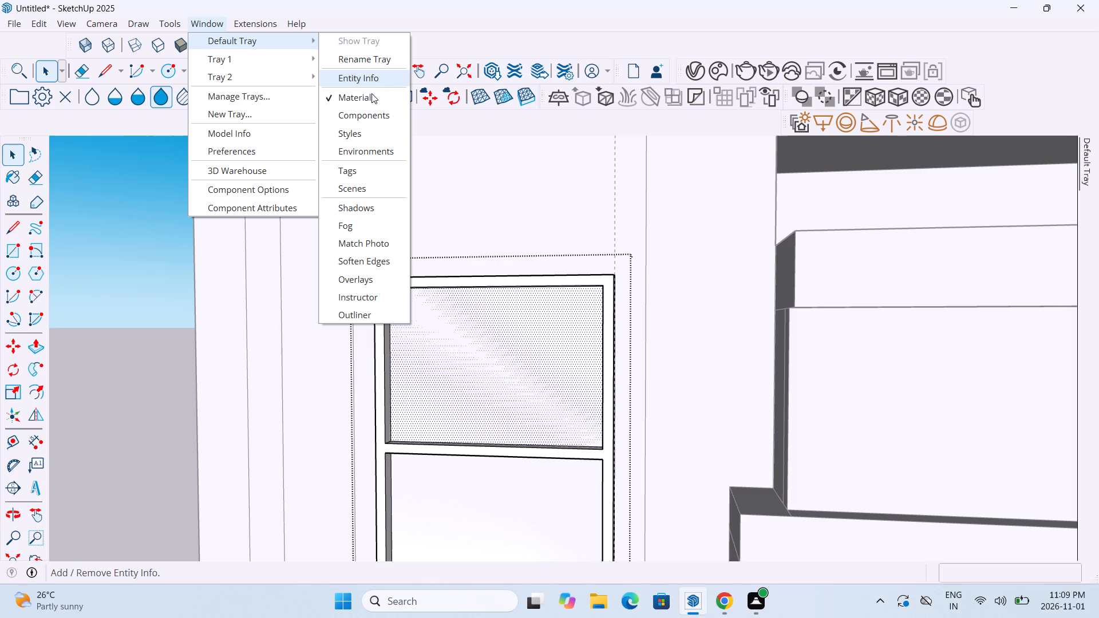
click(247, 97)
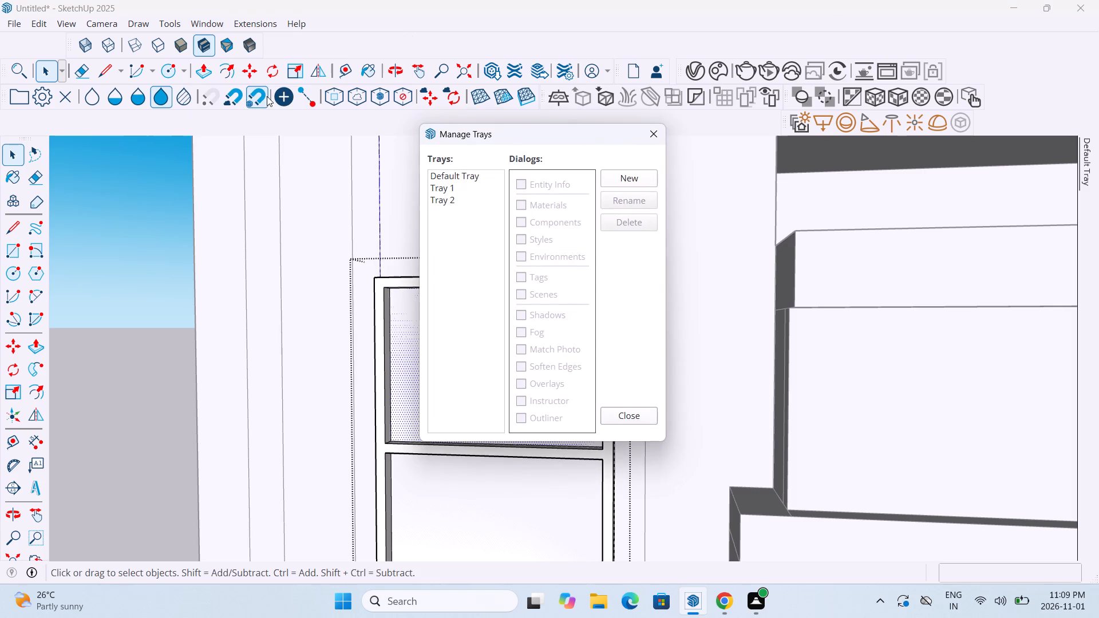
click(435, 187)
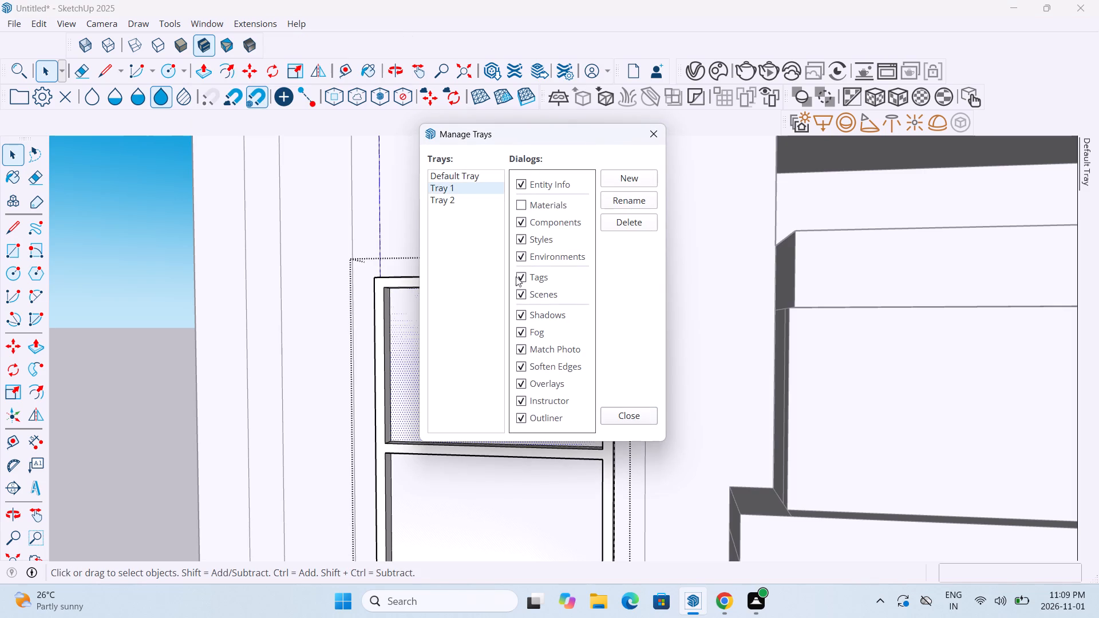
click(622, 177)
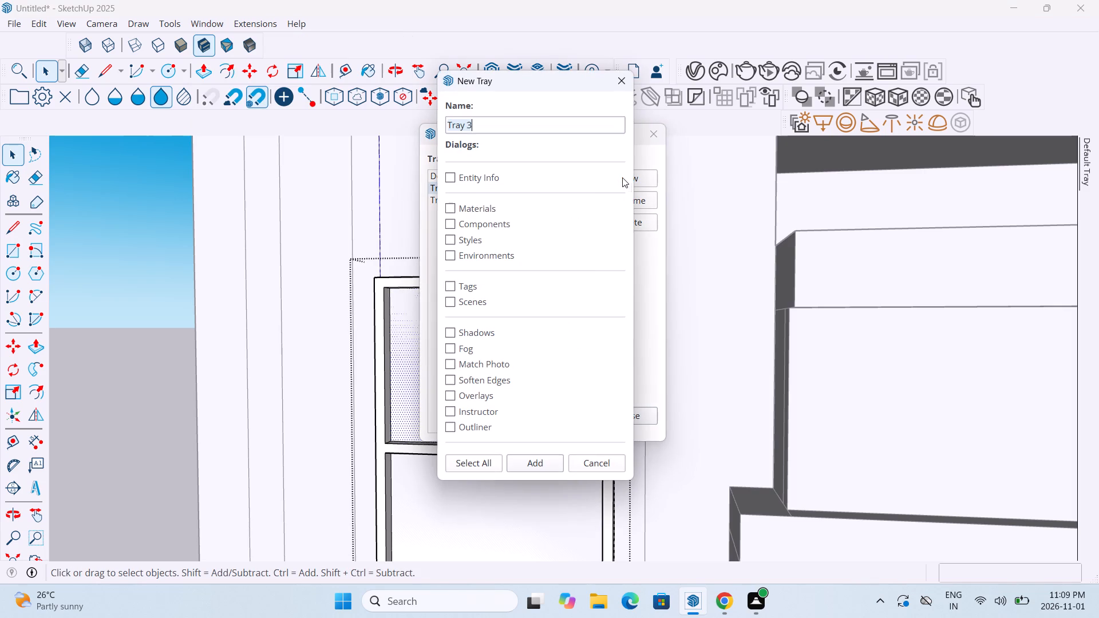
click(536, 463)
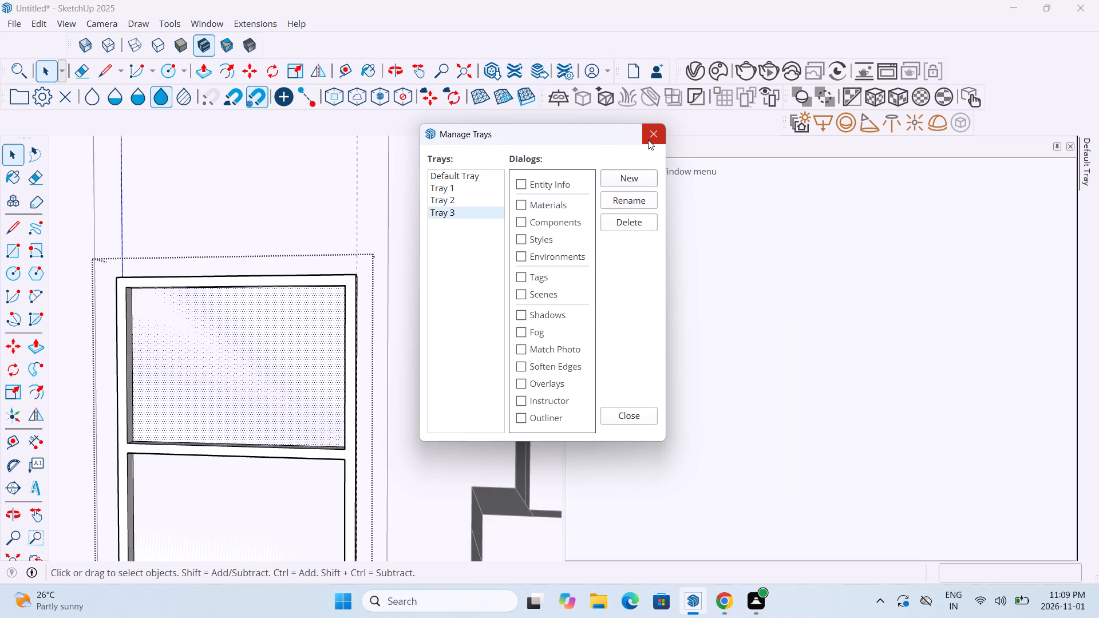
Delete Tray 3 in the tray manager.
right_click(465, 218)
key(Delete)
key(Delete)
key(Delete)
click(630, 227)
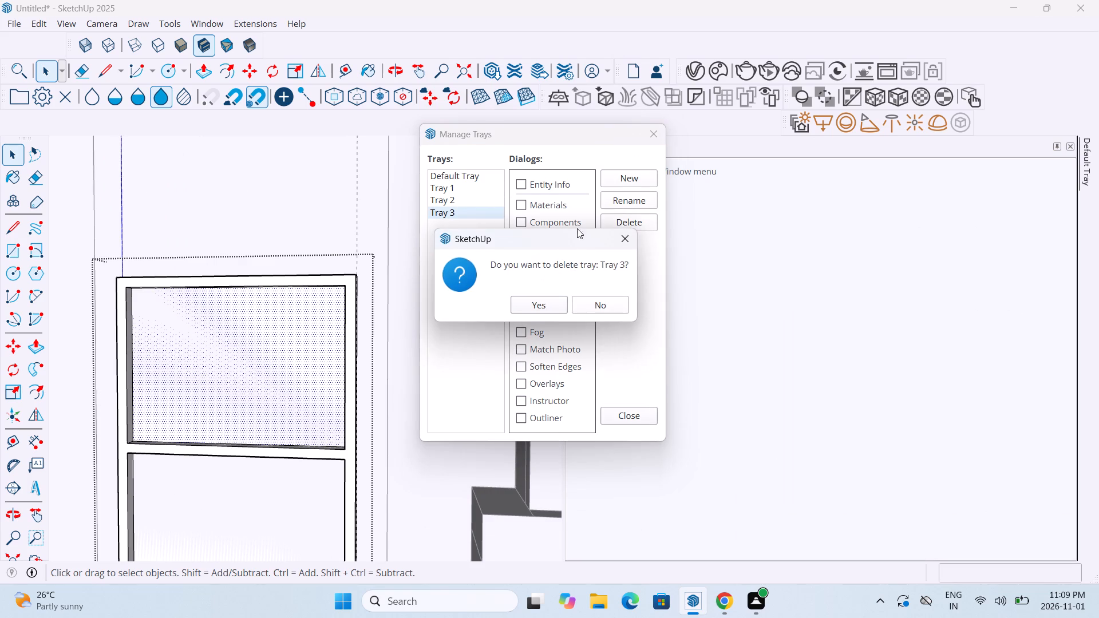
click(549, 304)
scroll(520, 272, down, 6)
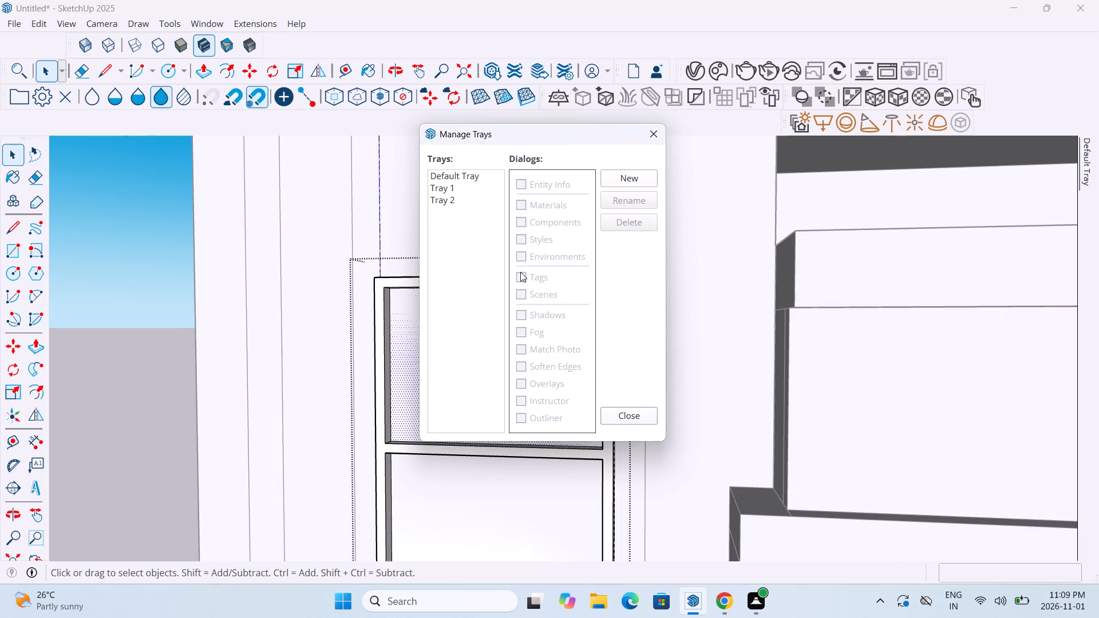
Check the Default Tray's dialogs in the tray manager and review the list of existing trays.
click(460, 173)
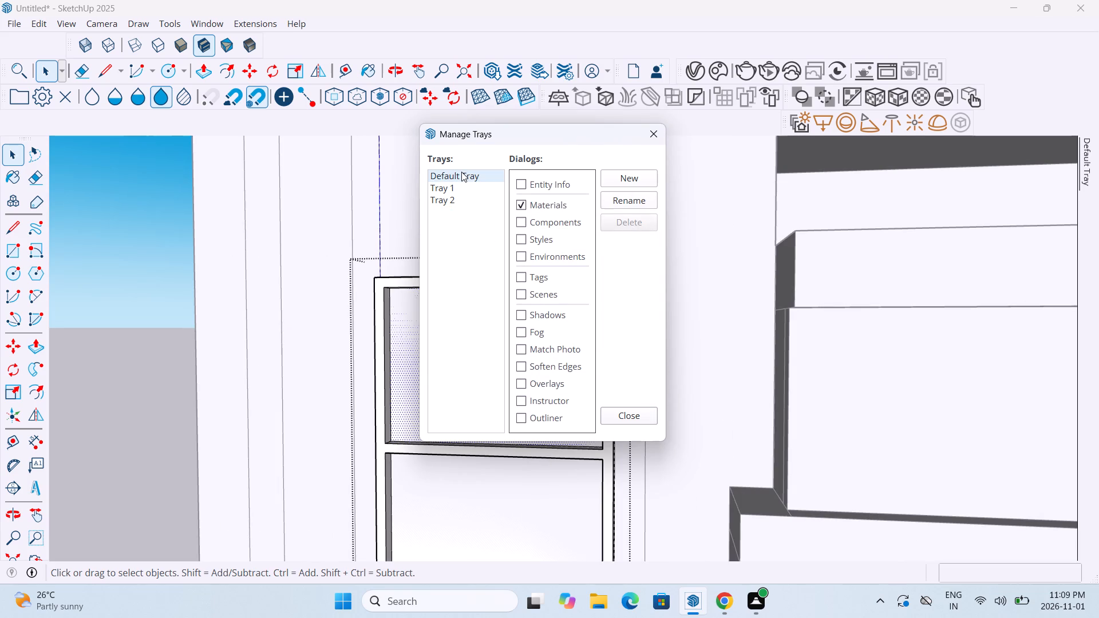
click(209, 20)
click(653, 134)
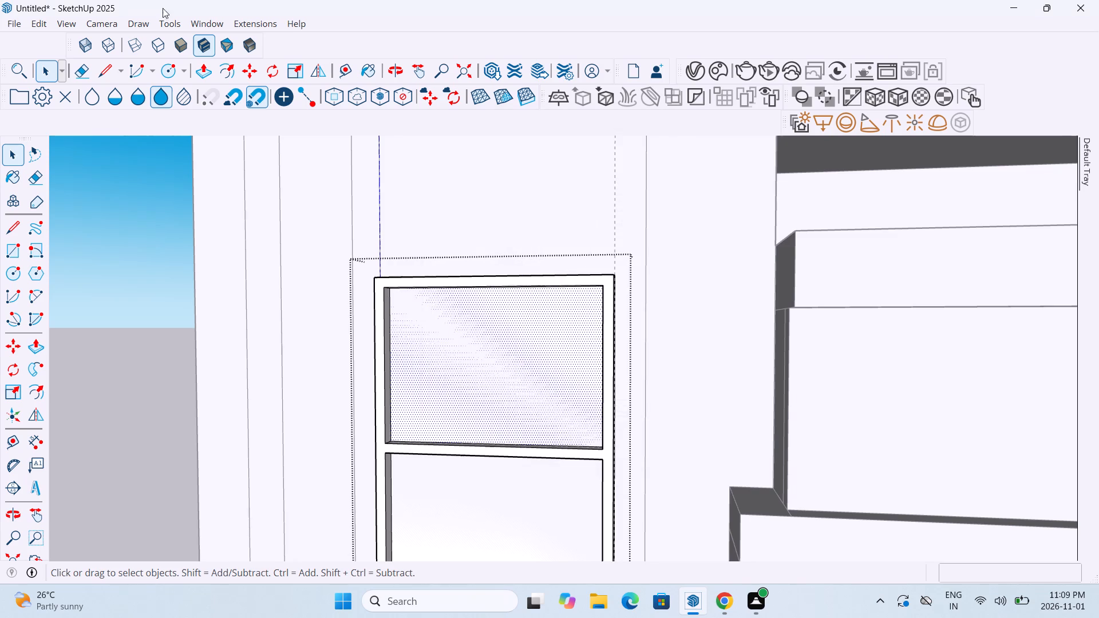
click(204, 21)
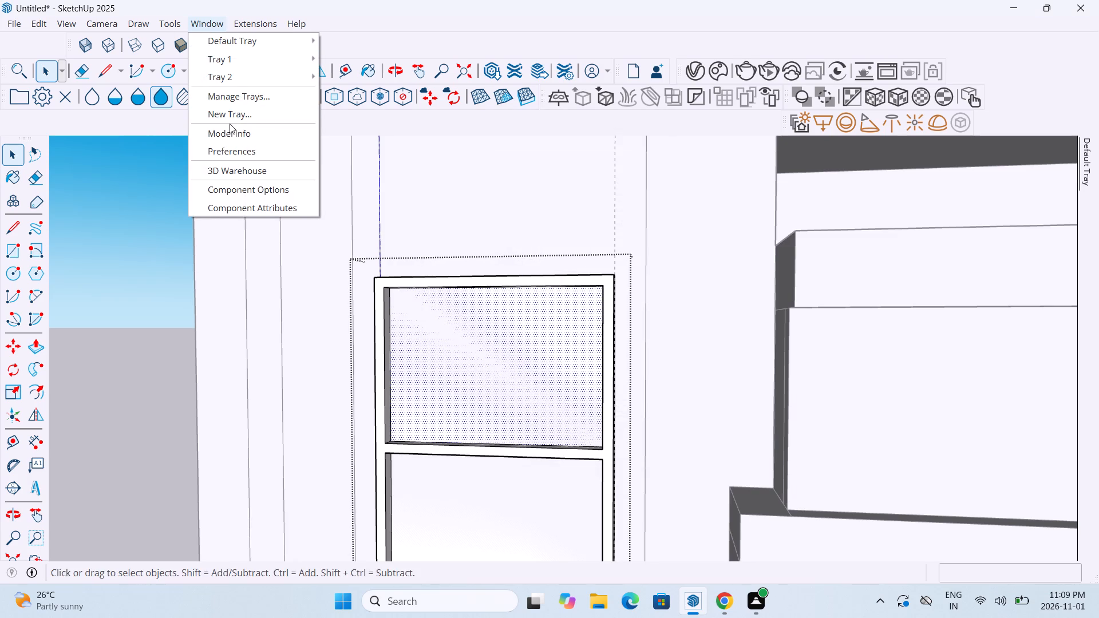
click(275, 96)
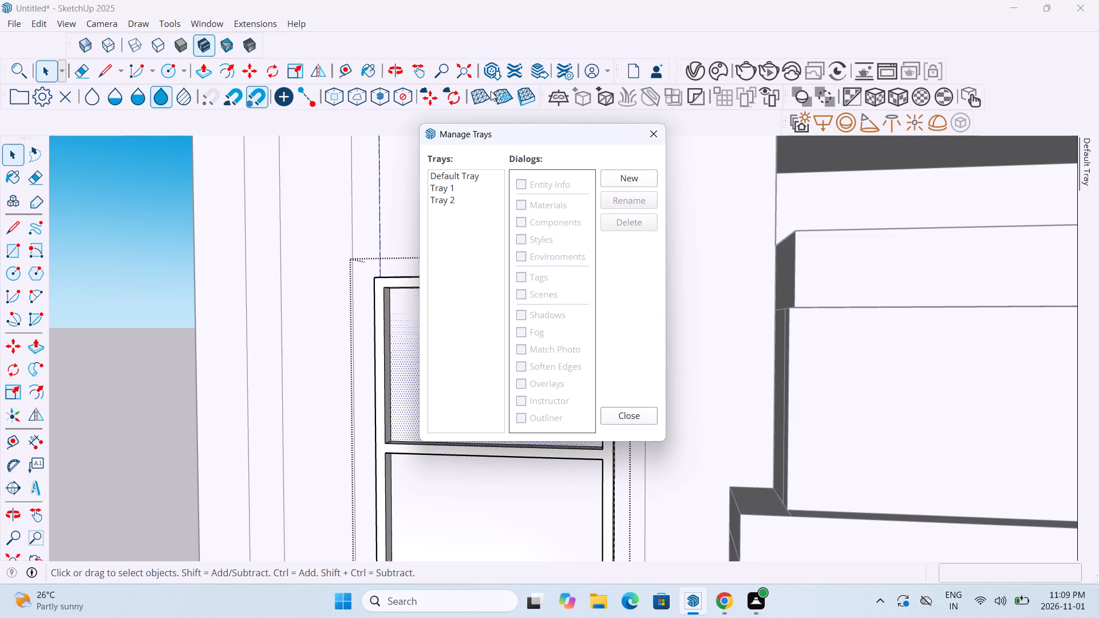
click(649, 137)
click(213, 23)
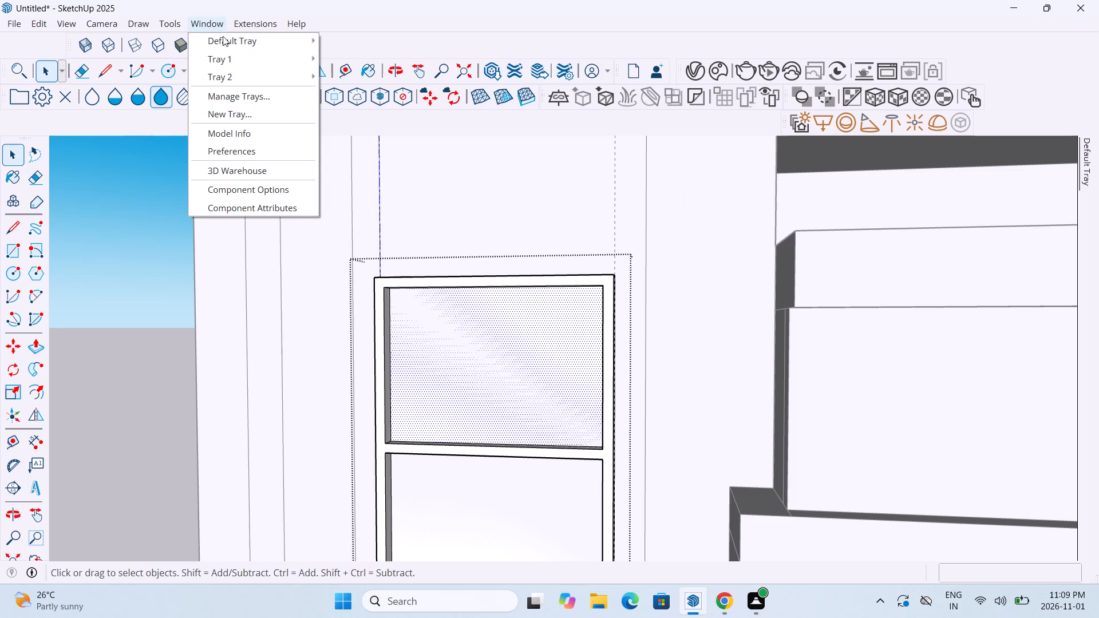
click(299, 89)
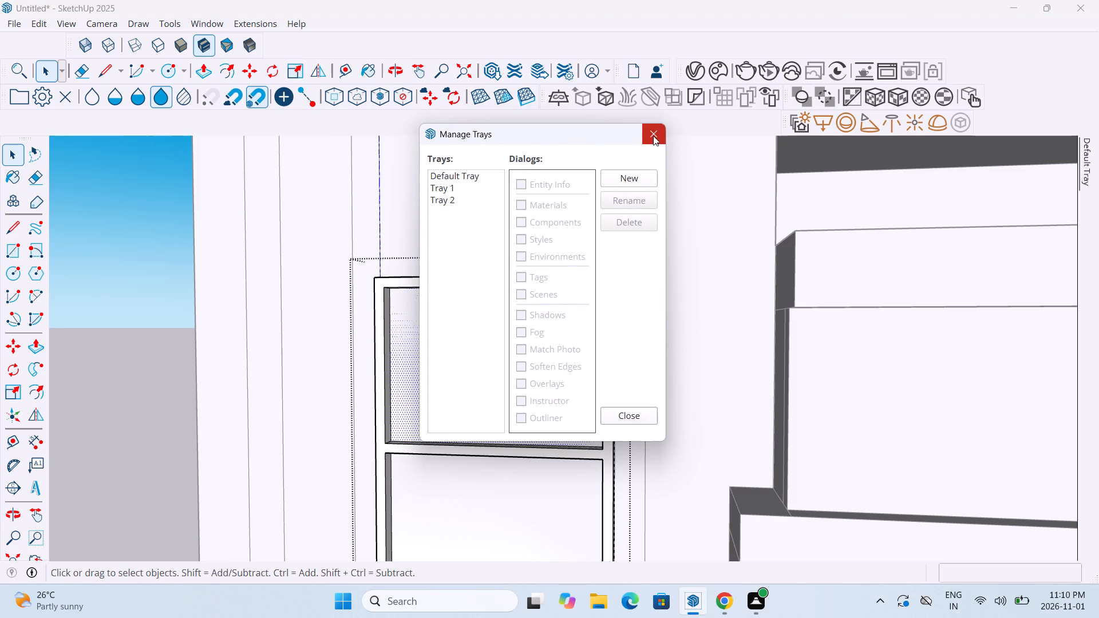
click(653, 136)
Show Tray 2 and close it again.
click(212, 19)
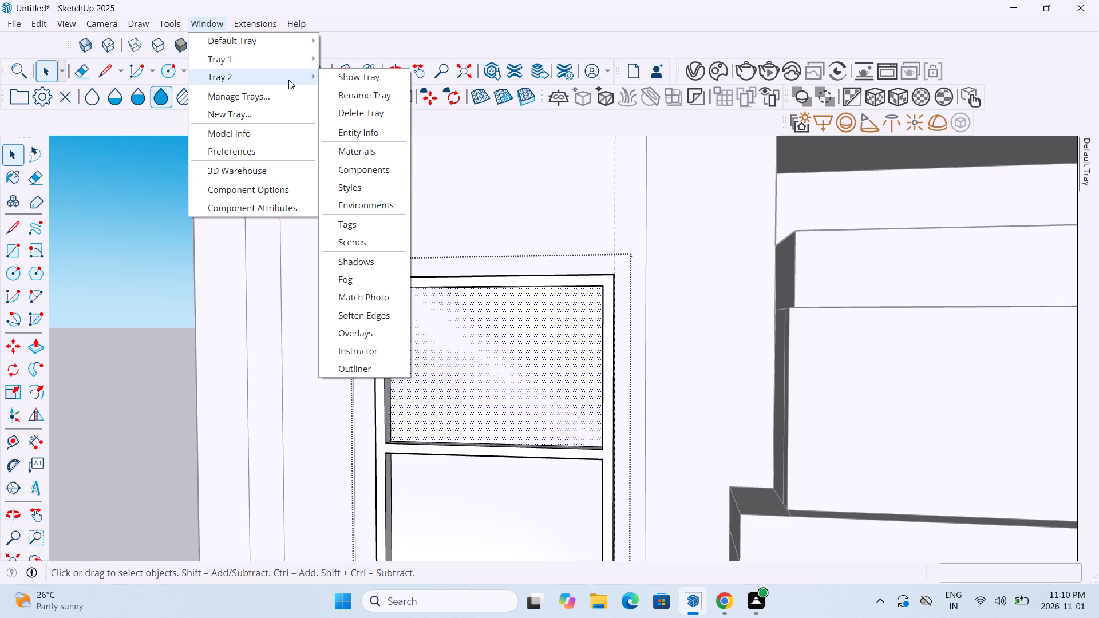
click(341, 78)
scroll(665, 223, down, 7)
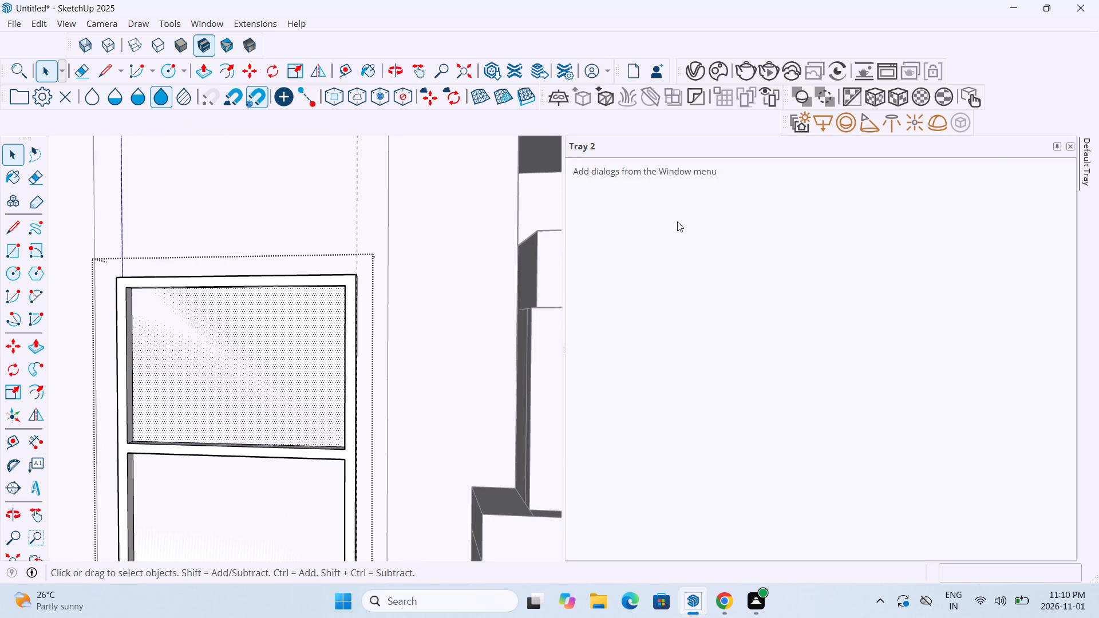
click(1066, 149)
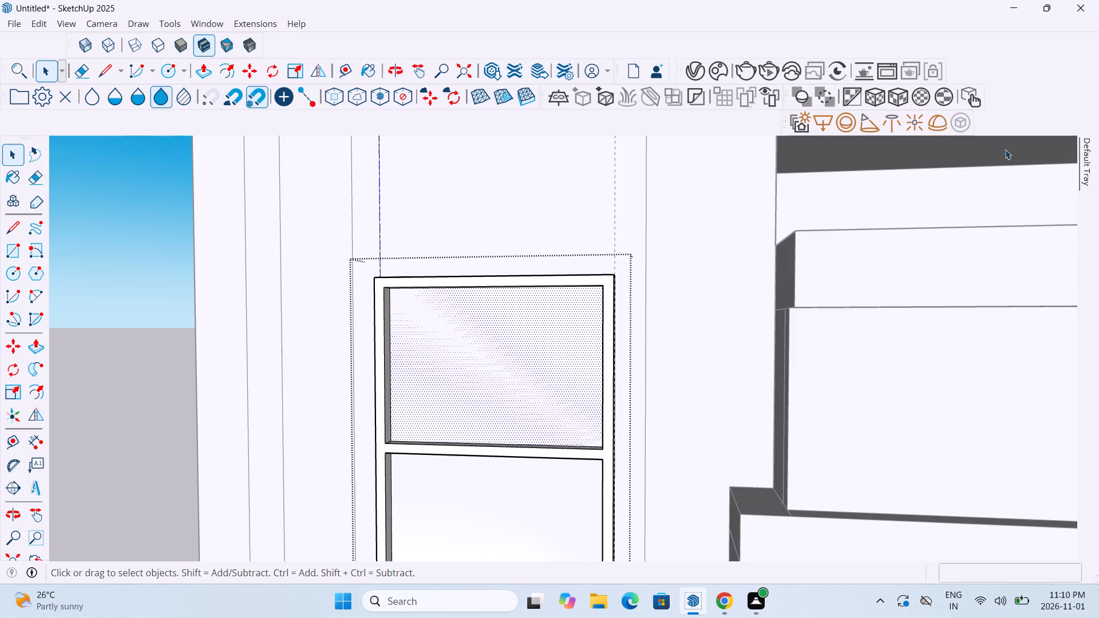
Add the Styles dialog to the Default Tray and look over the Default Styles collection.
click(209, 23)
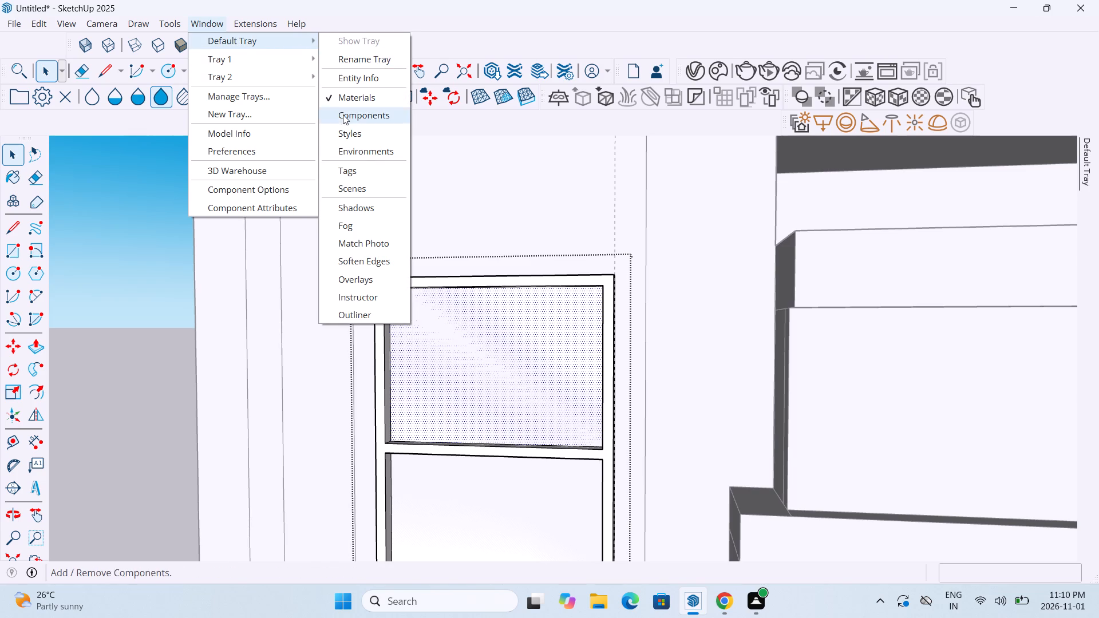
click(343, 136)
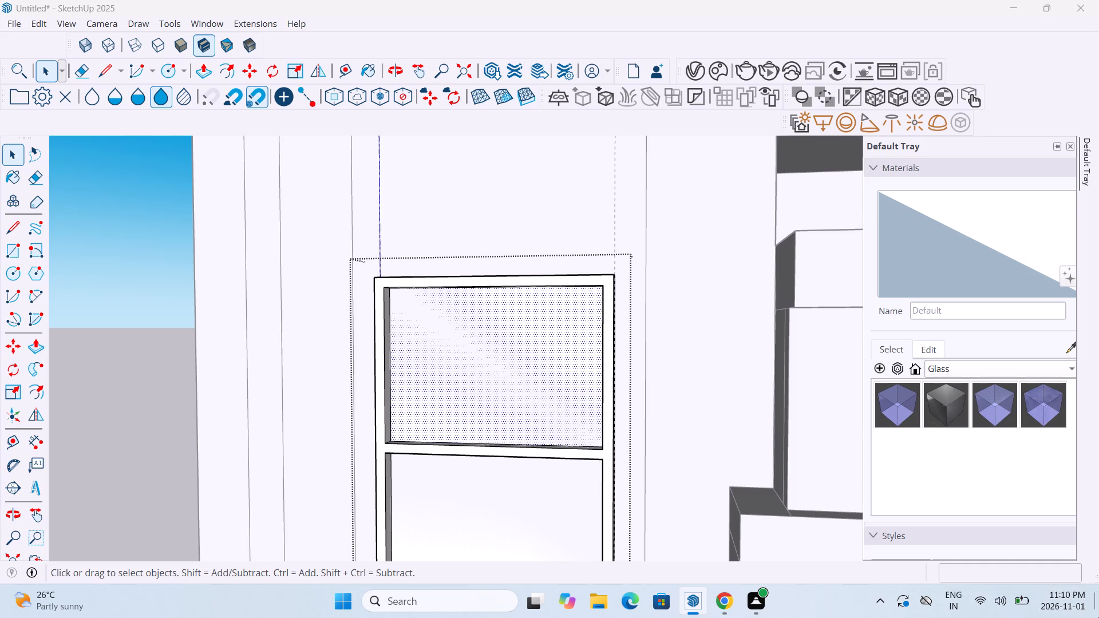
click(936, 171)
scroll(950, 332, down, 3)
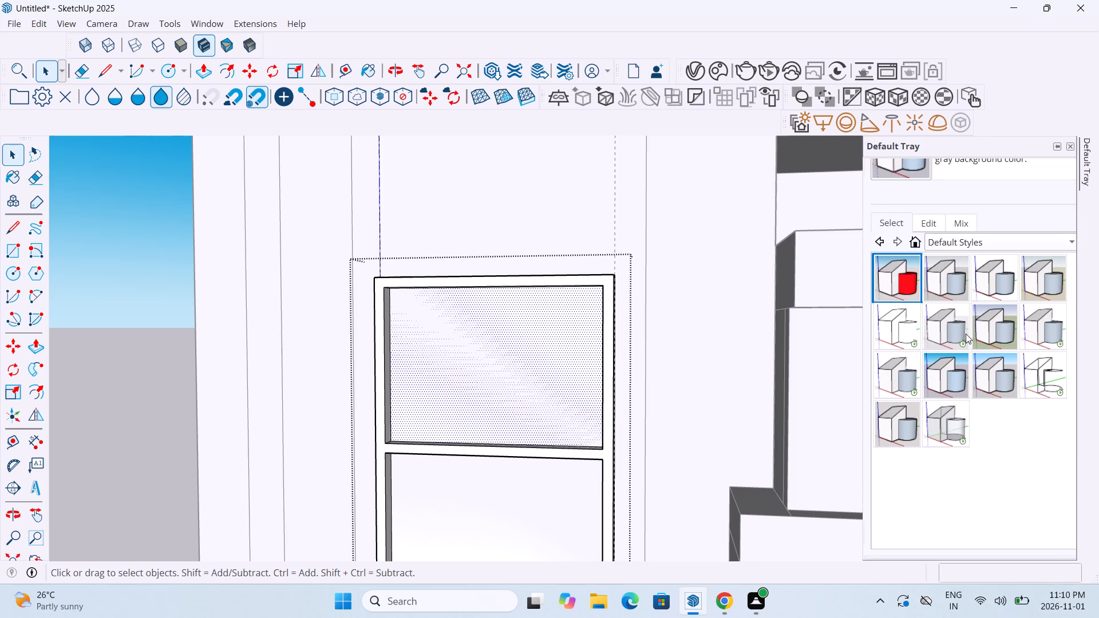
scroll(966, 323, up, 3)
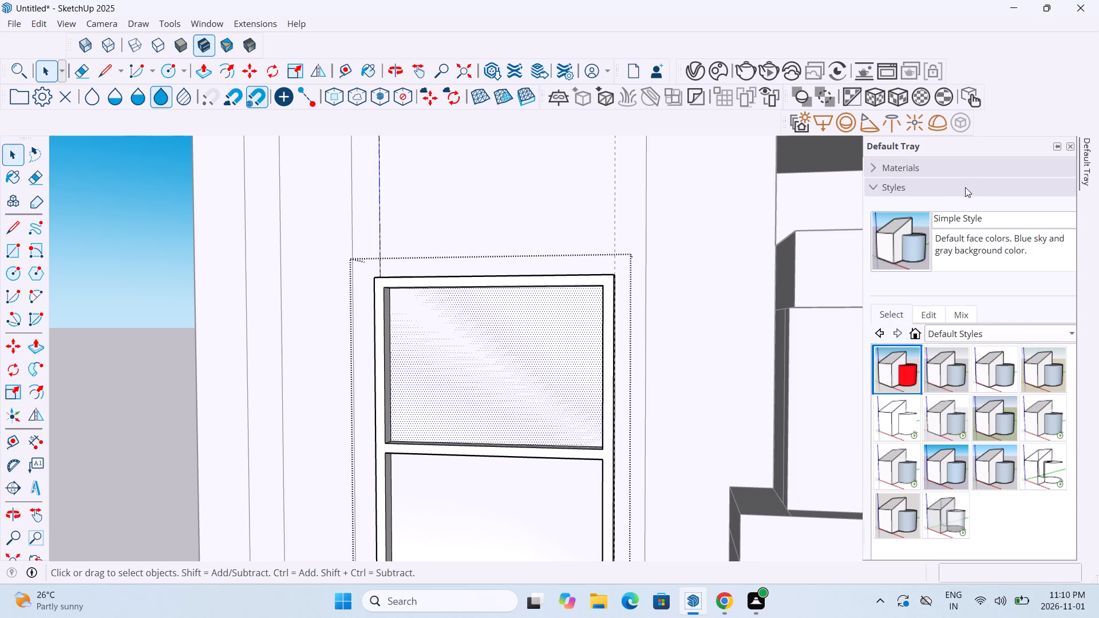
Paint the upper and lower panes of the upper window with the Glass_Basic_01 material.
click(975, 168)
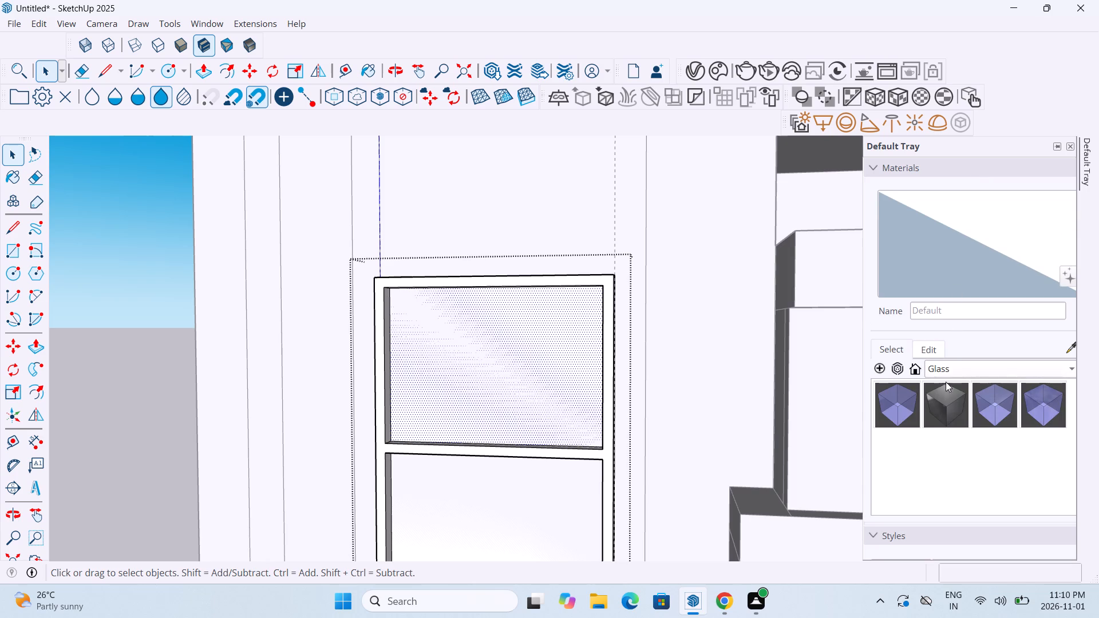
click(908, 415)
click(545, 378)
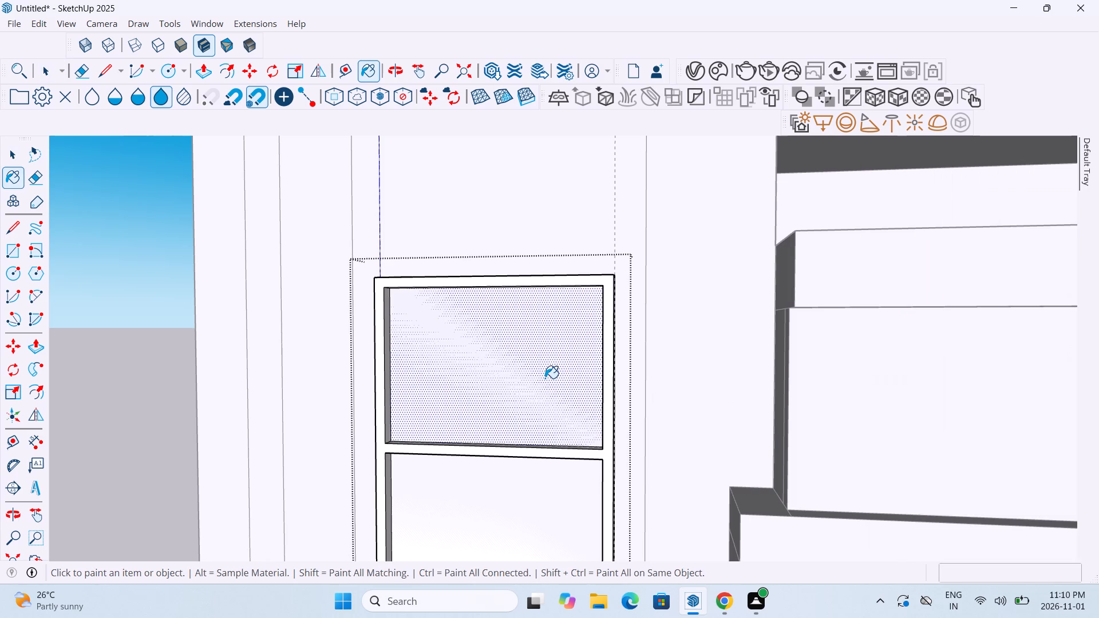
scroll(545, 378, down, 6)
click(528, 448)
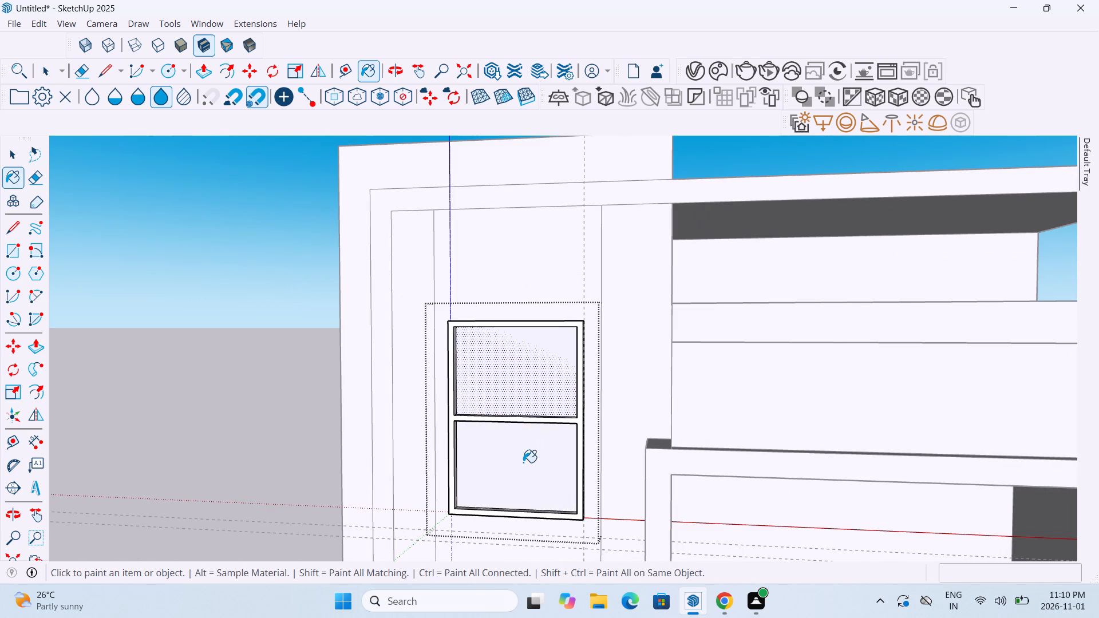
scroll(523, 462, up, 7)
scroll(523, 459, down, 1)
scroll(523, 459, up, 3)
click(524, 449)
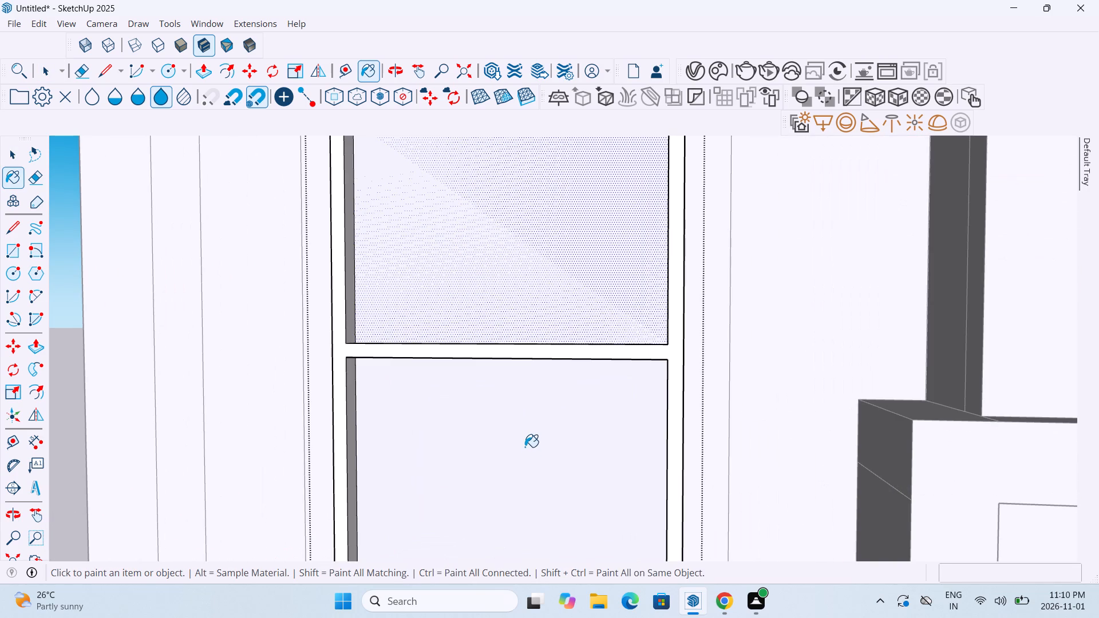
scroll(525, 447, down, 12)
middle_drag(598, 457, 646, 429)
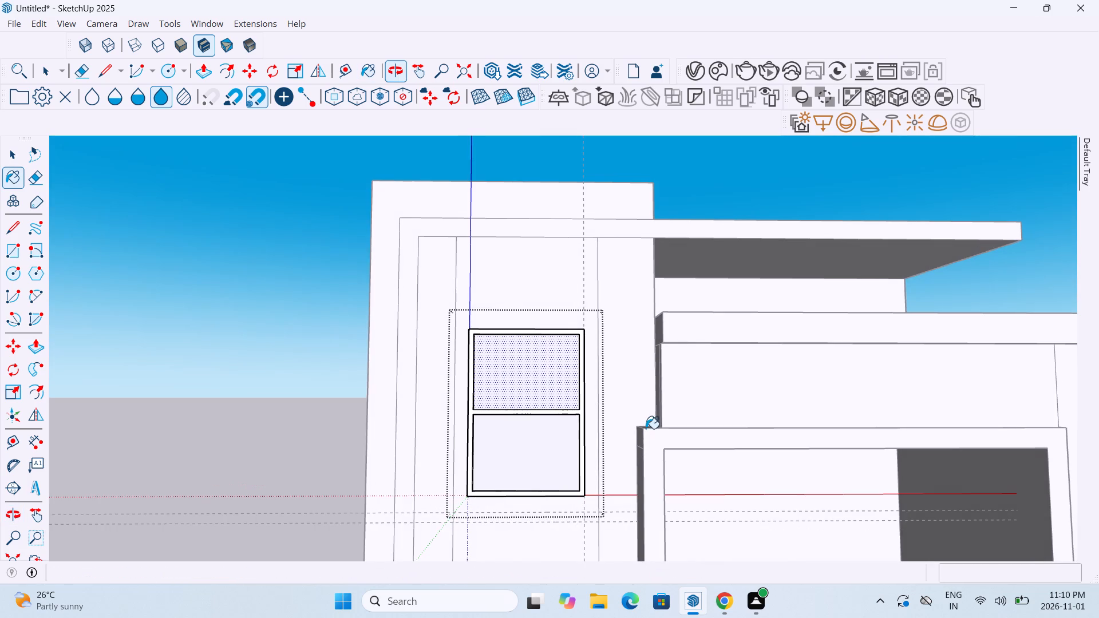
Render the facade view with V-Ray and examine the two window panes up close, then close the frame buffer.
click(747, 71)
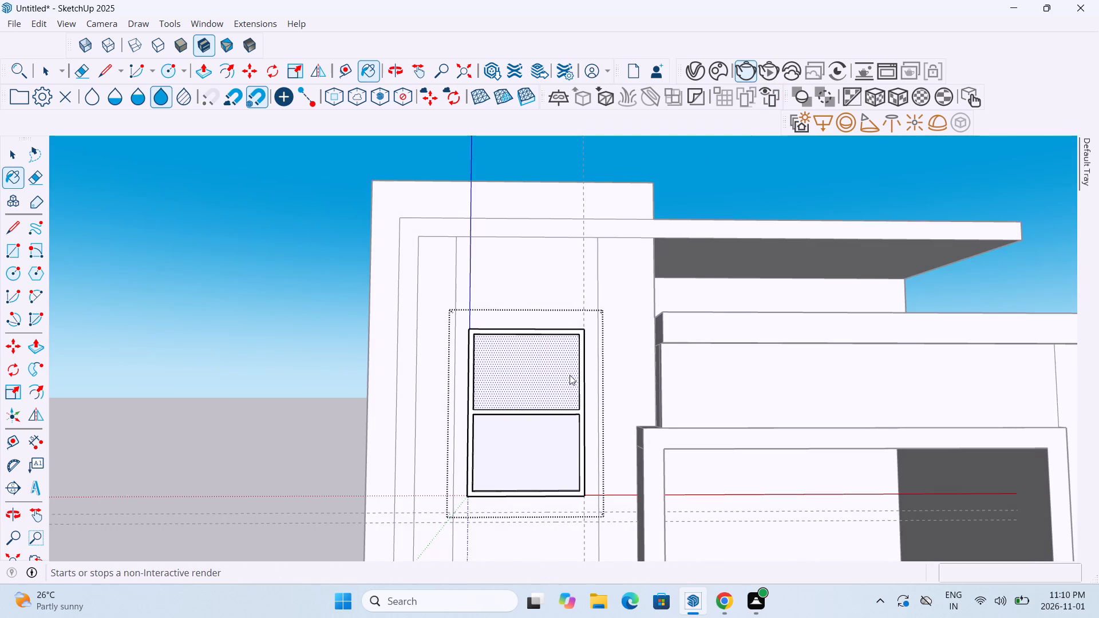
click(750, 76)
scroll(588, 292, down, 1)
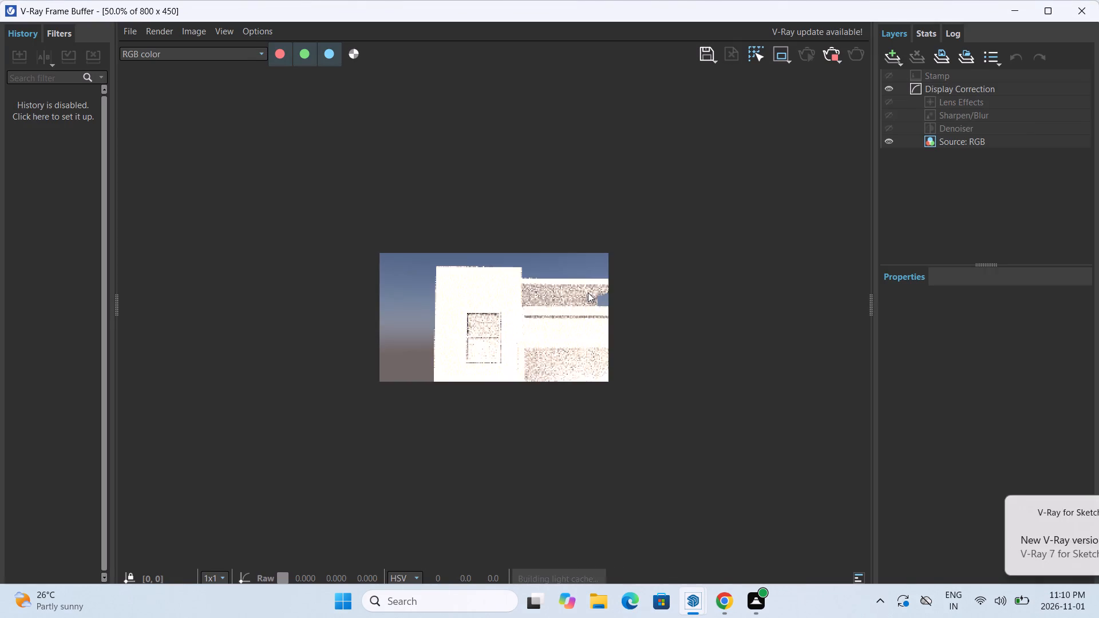
scroll(588, 292, up, 2)
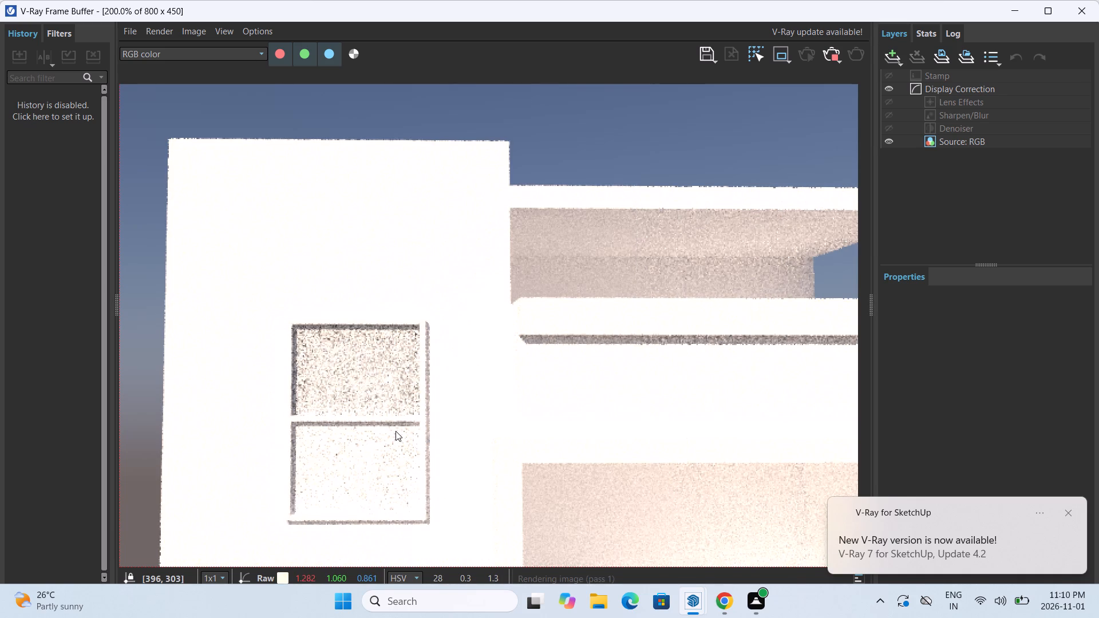
scroll(396, 431, down, 1)
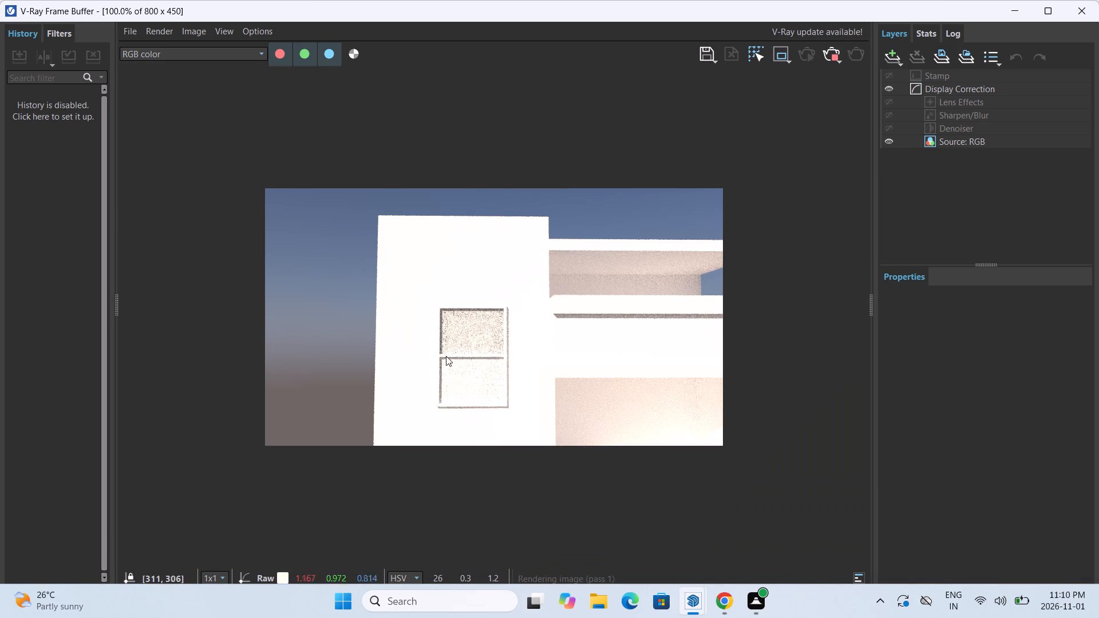
scroll(461, 336, up, 2)
scroll(461, 336, down, 2)
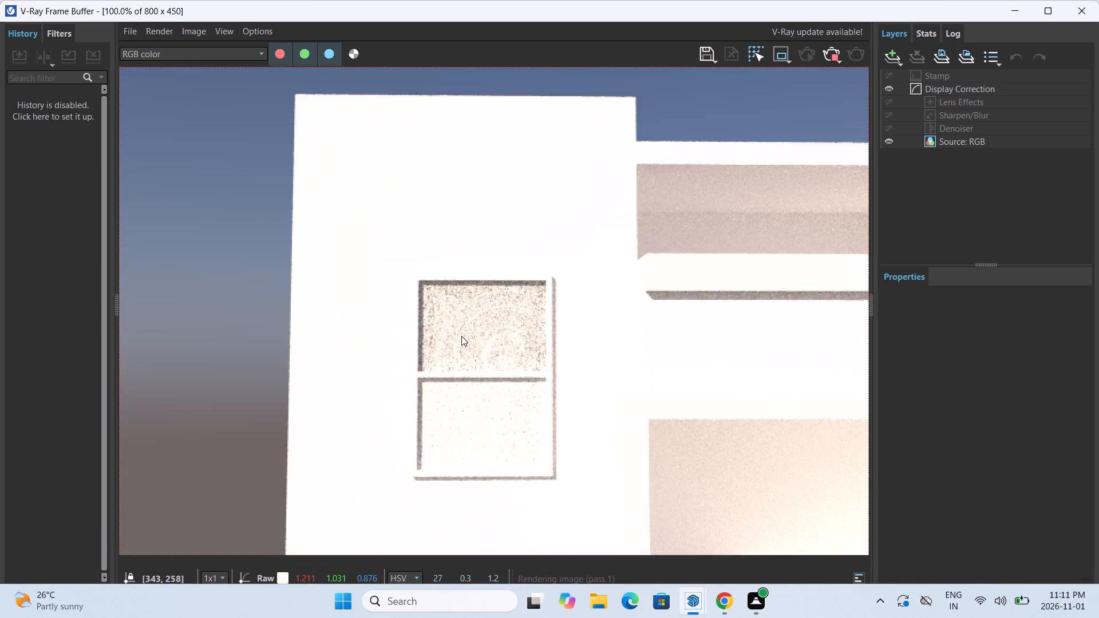
scroll(461, 336, down, 1)
scroll(477, 356, up, 2)
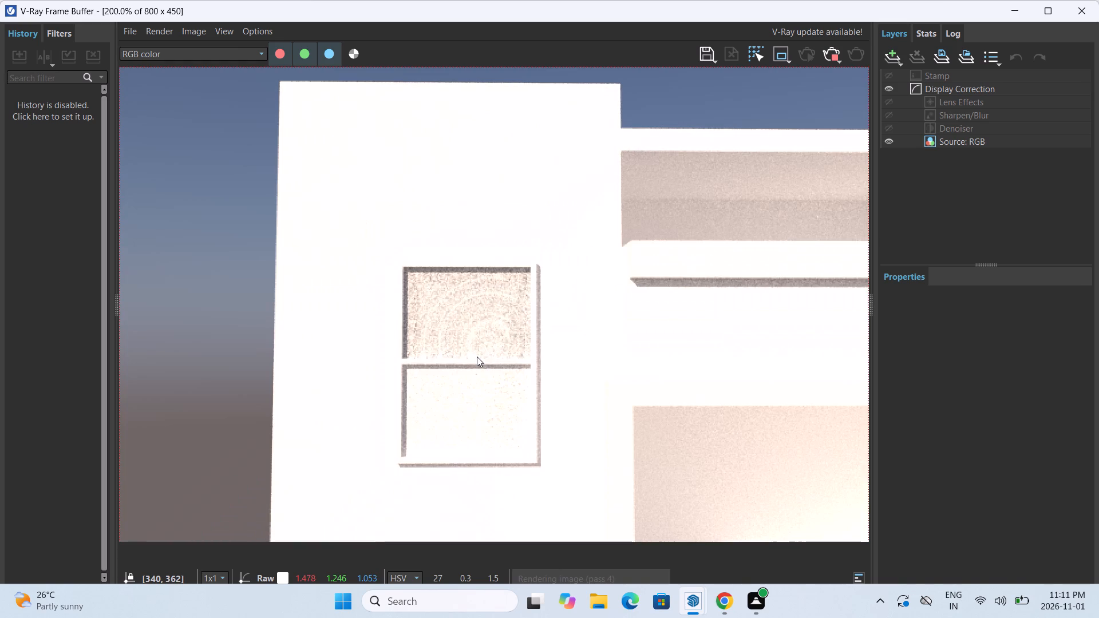
click(1089, 12)
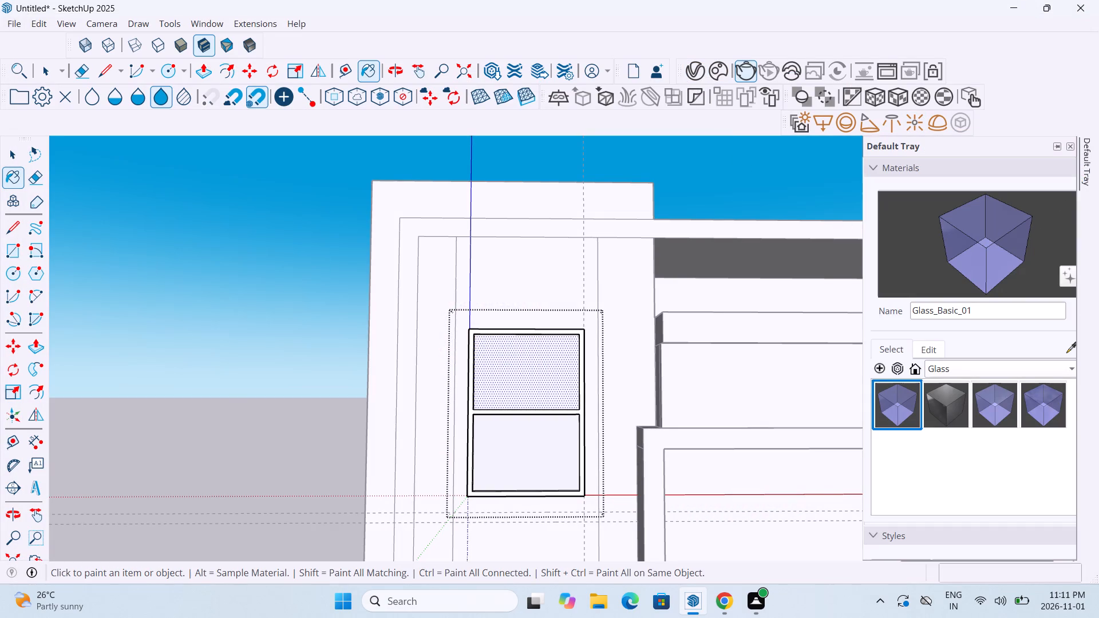
Paint the upper pane of the window with the Glass_Safety_01 material.
click(997, 404)
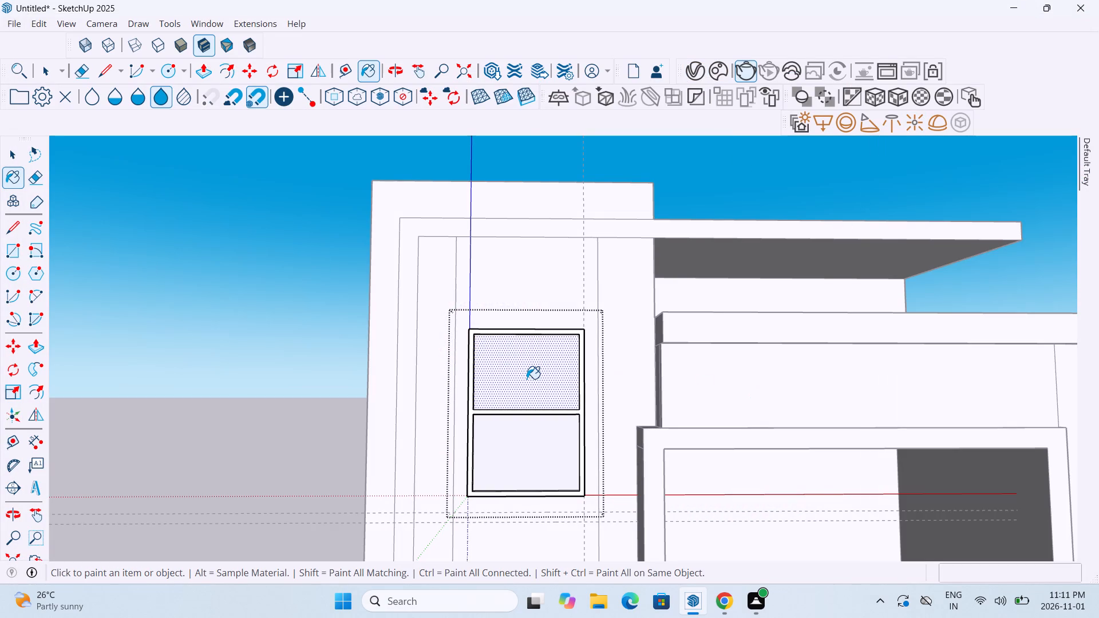
click(527, 379)
scroll(527, 379, up, 5)
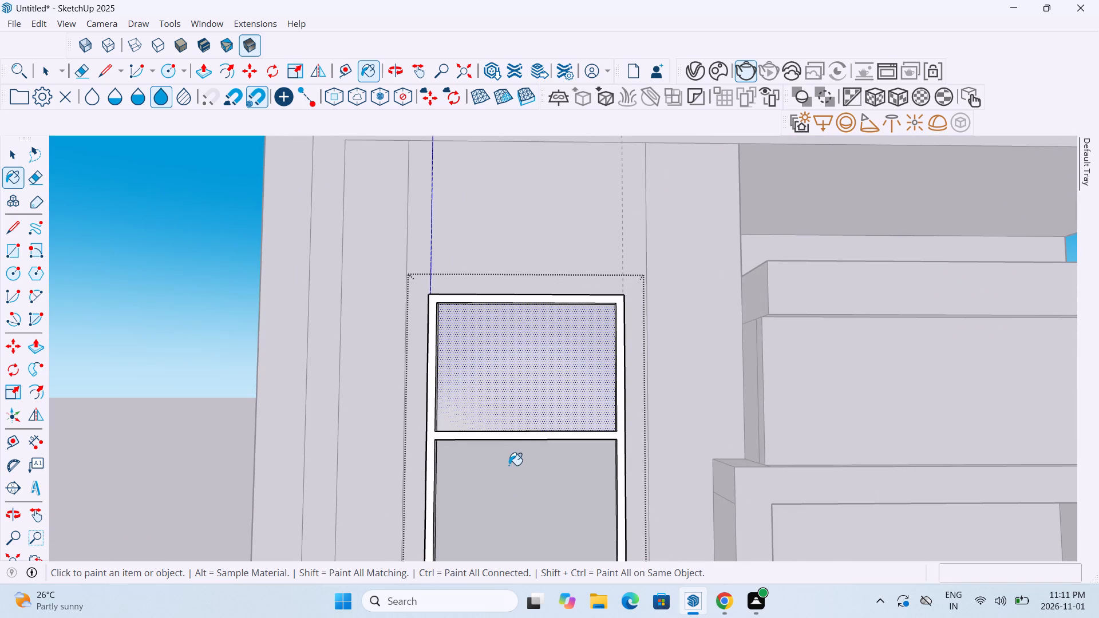
scroll(504, 492, up, 2)
scroll(504, 492, down, 1)
scroll(504, 492, up, 9)
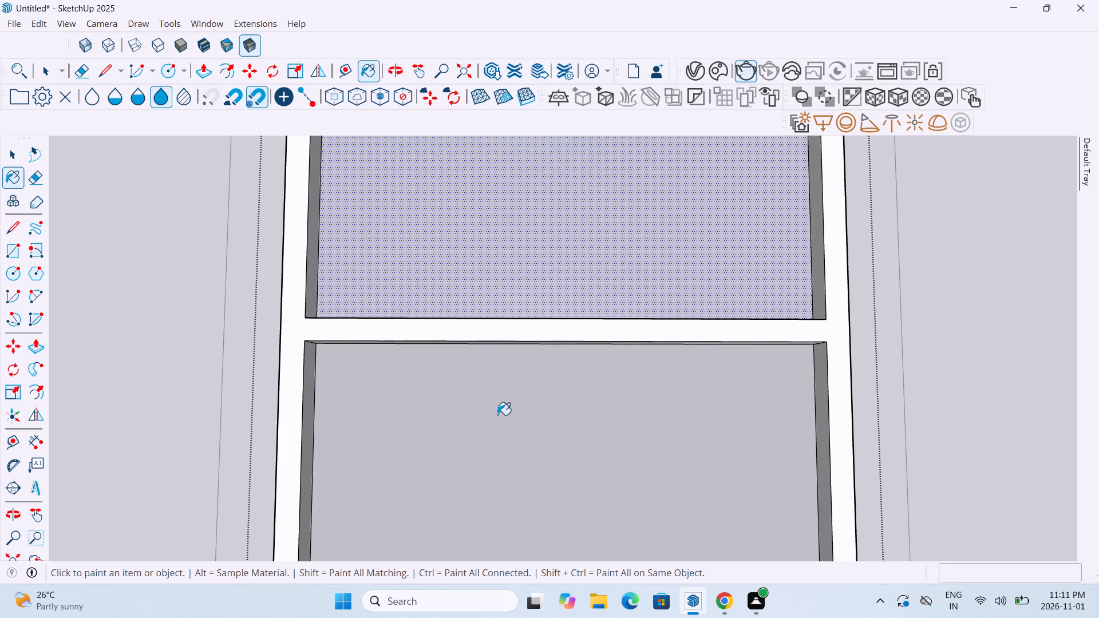
key(Escape)
scroll(497, 416, down, 5)
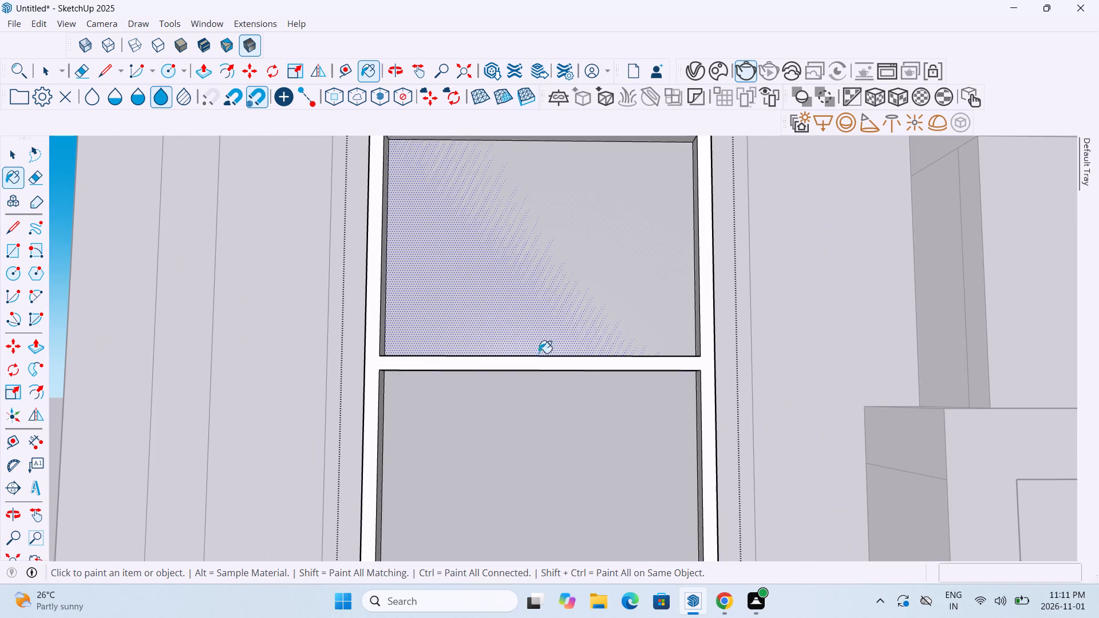
Render the close-up of the window with V-Ray, compare the two glass panes, and close the frame buffer.
click(753, 70)
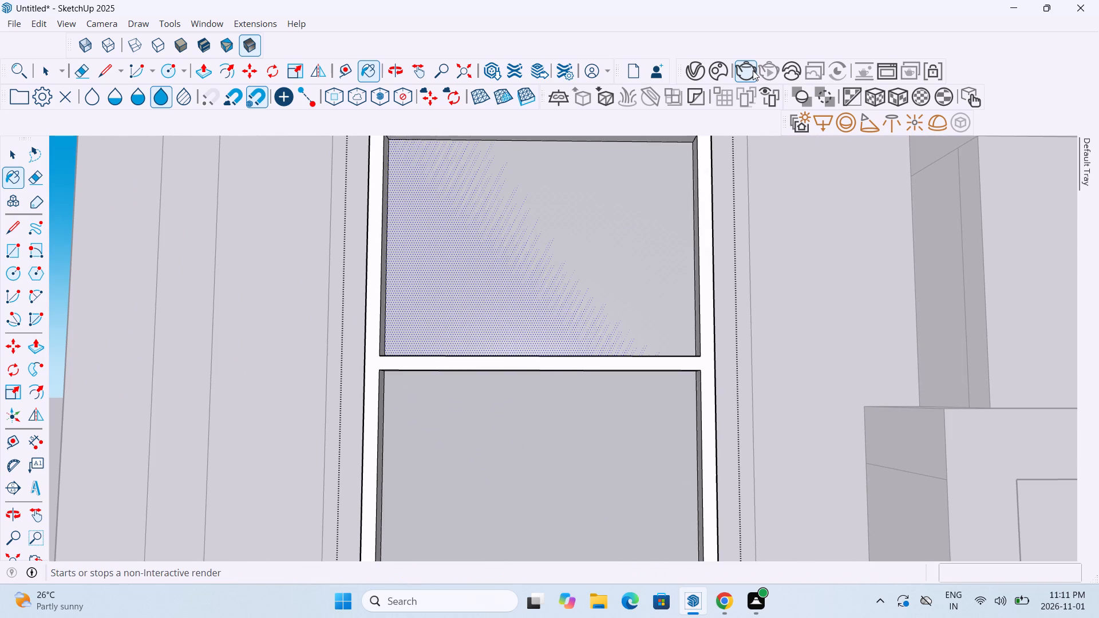
click(749, 74)
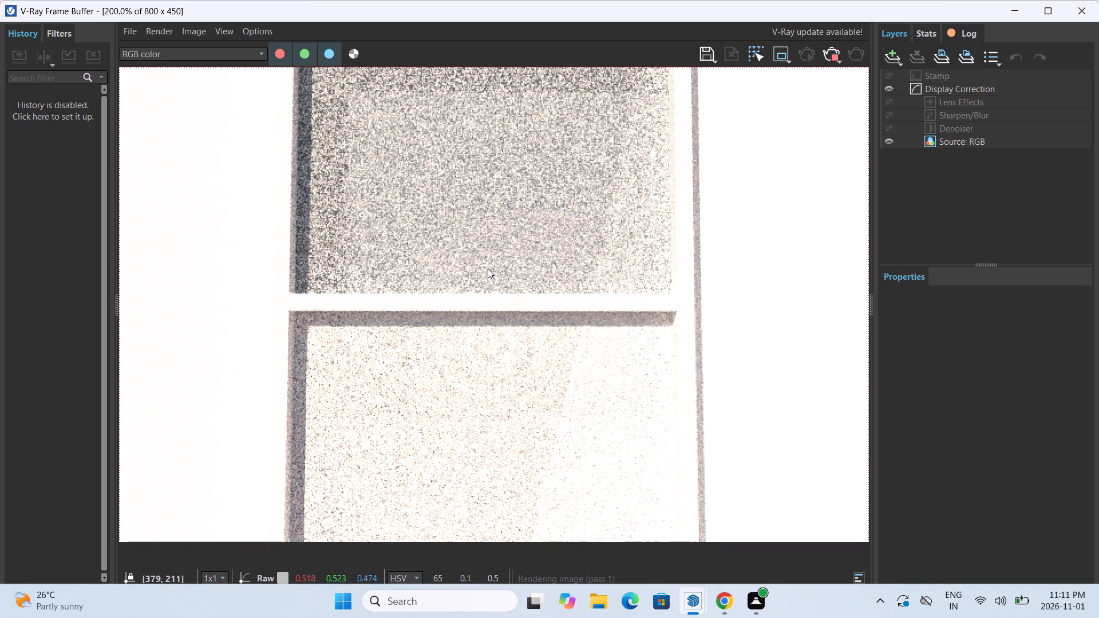
scroll(488, 268, down, 3)
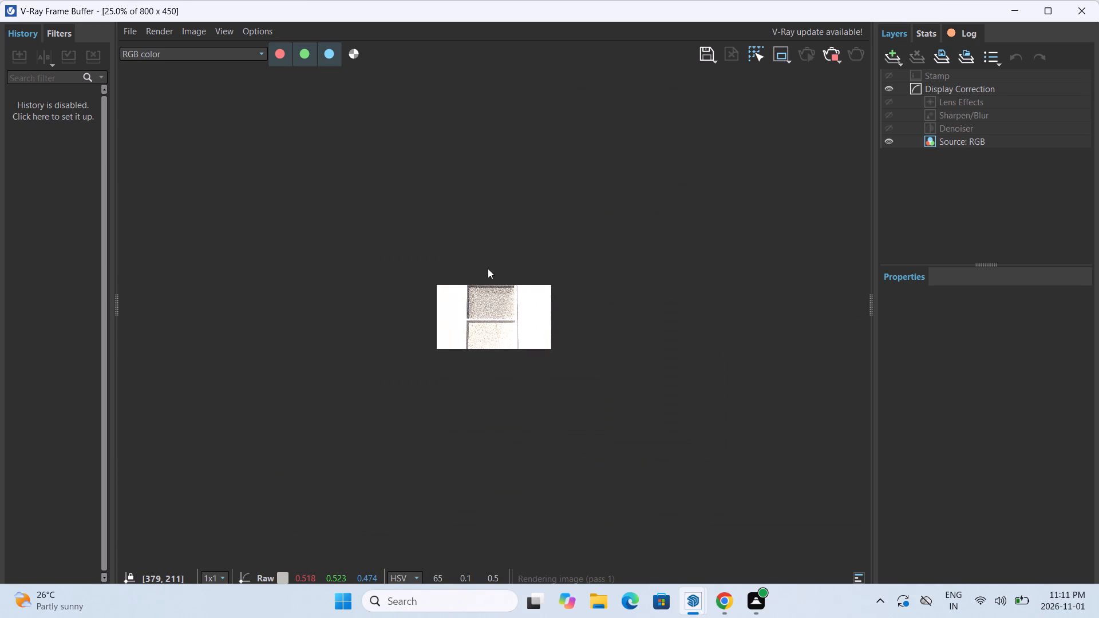
scroll(488, 290, up, 4)
scroll(488, 290, down, 2)
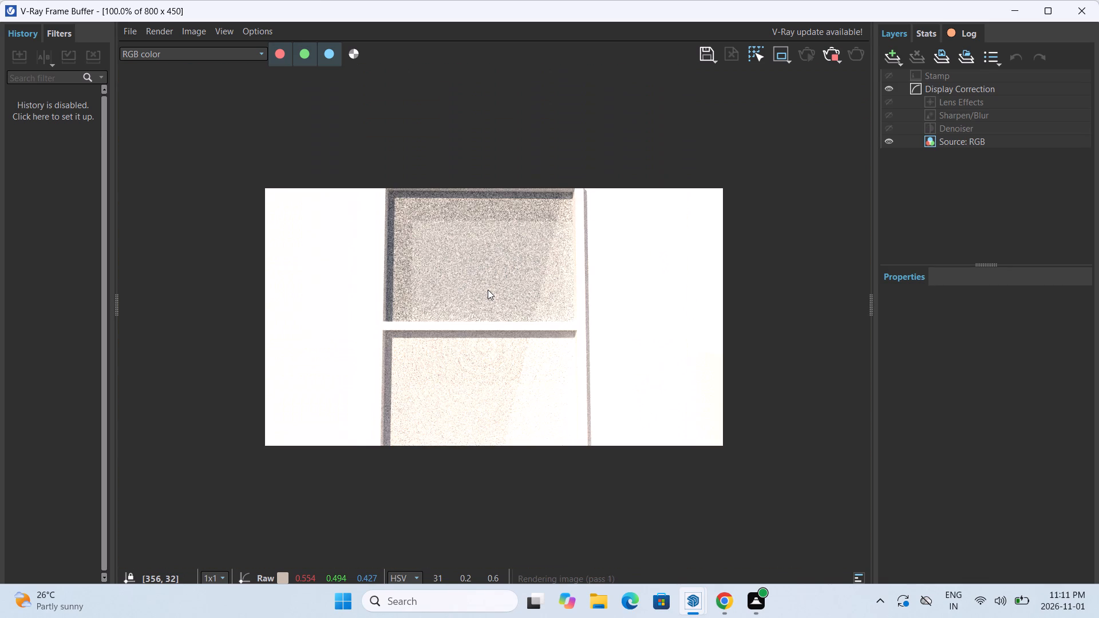
scroll(690, 286, down, 2)
scroll(690, 286, up, 2)
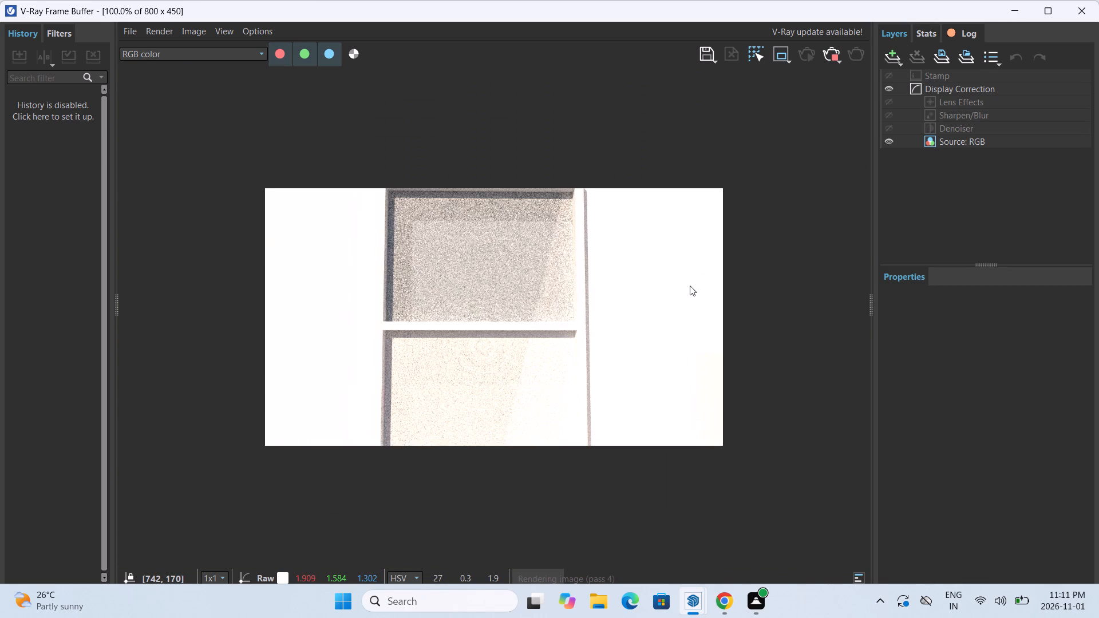
scroll(690, 286, up, 1)
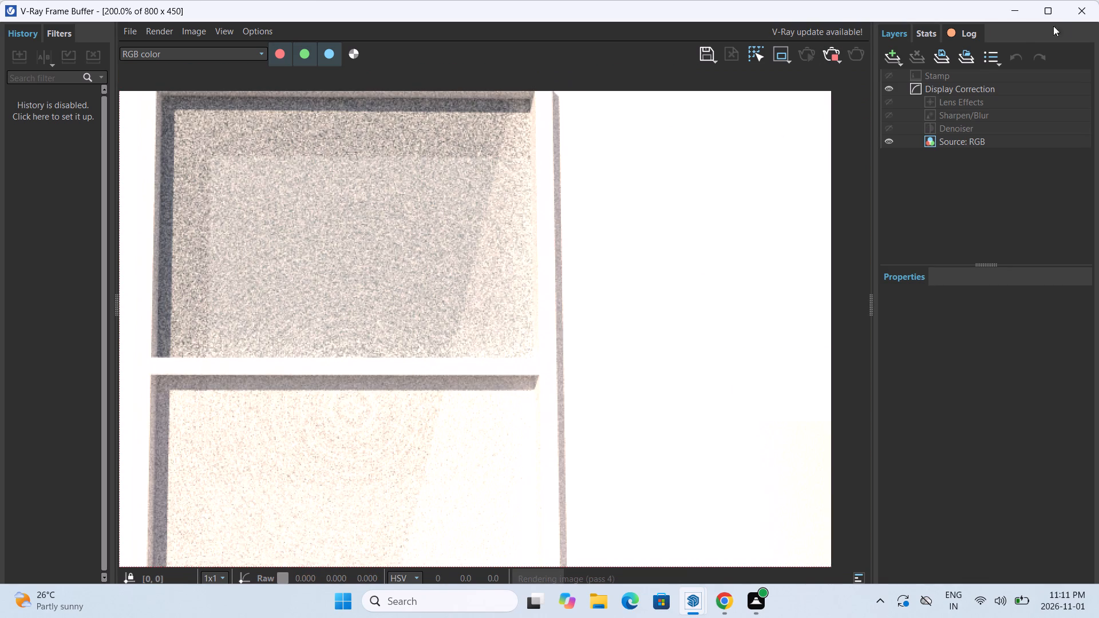
click(1076, 9)
Stop painting and exit the upper window group.
scroll(507, 257, down, 5)
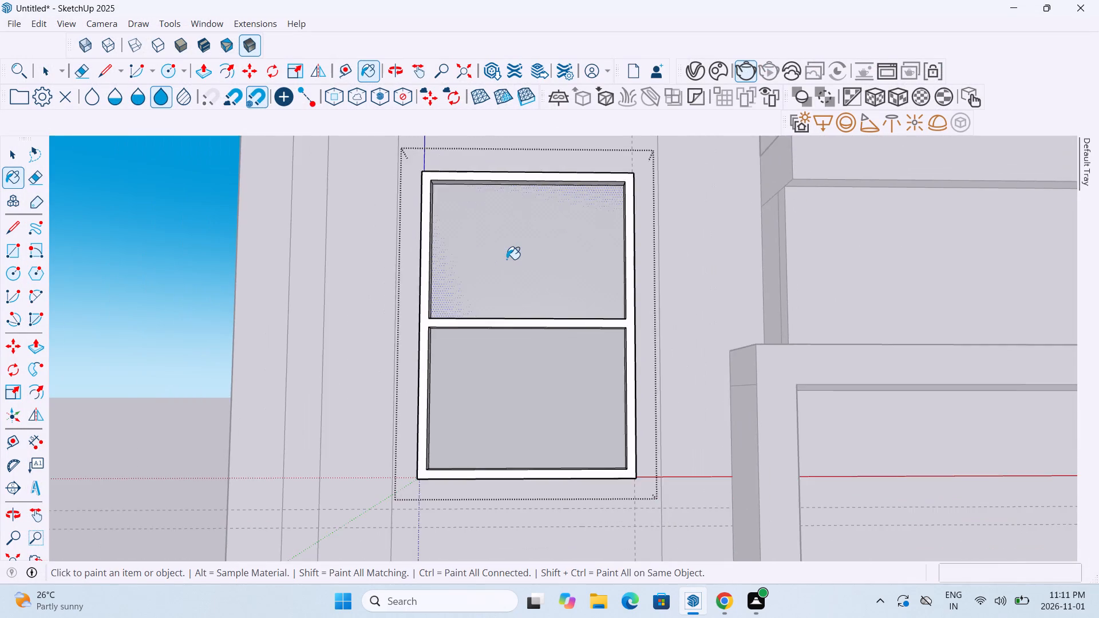
scroll(507, 259, down, 11)
key(Escape)
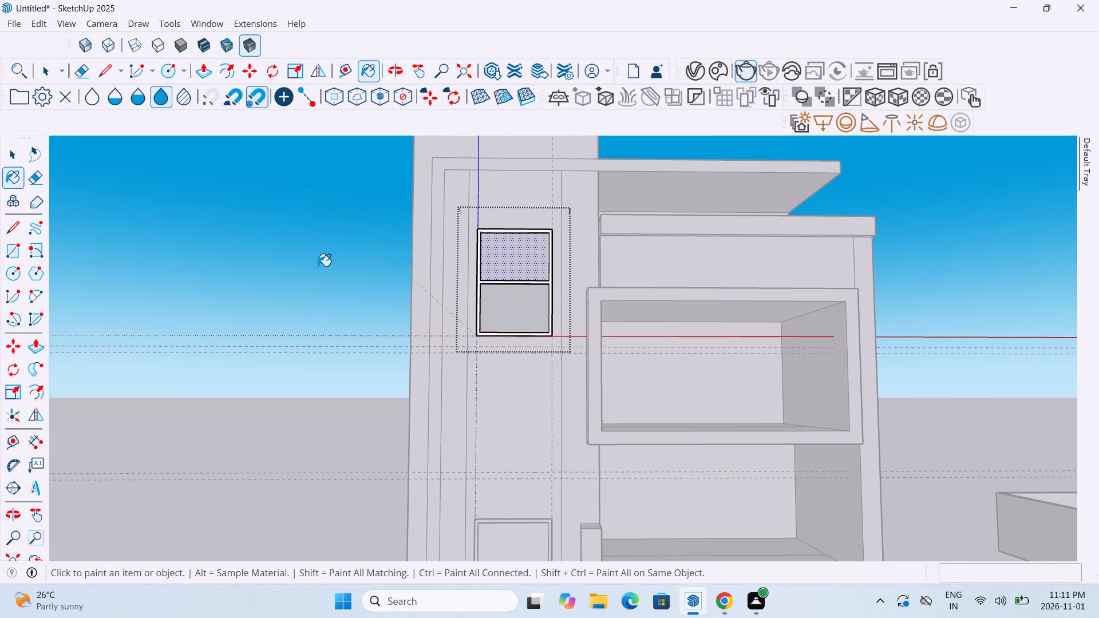
click(46, 75)
double_click(264, 257)
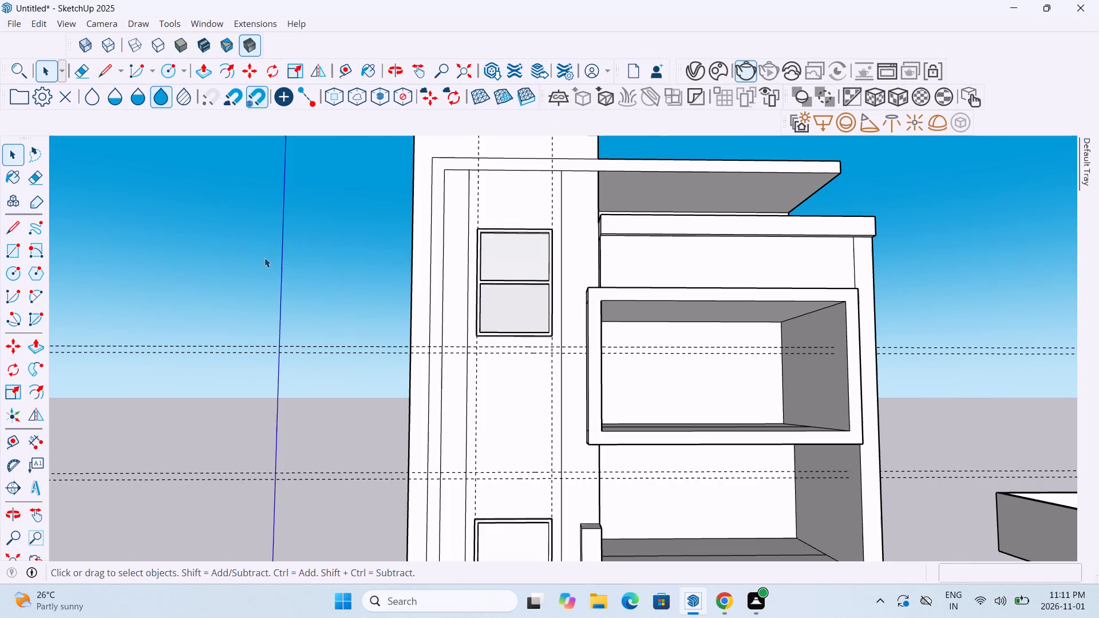
Open the upper window group and paint its lower pane with the third material in the Glass collection.
scroll(512, 302, up, 8)
double_click(512, 302)
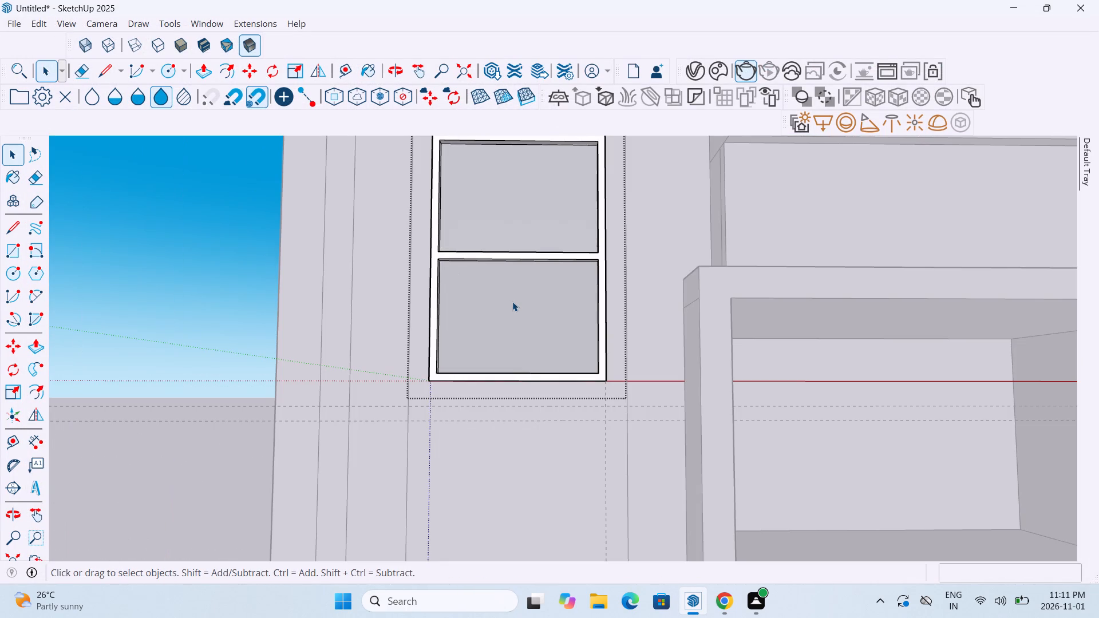
click(512, 302)
scroll(512, 302, up, 6)
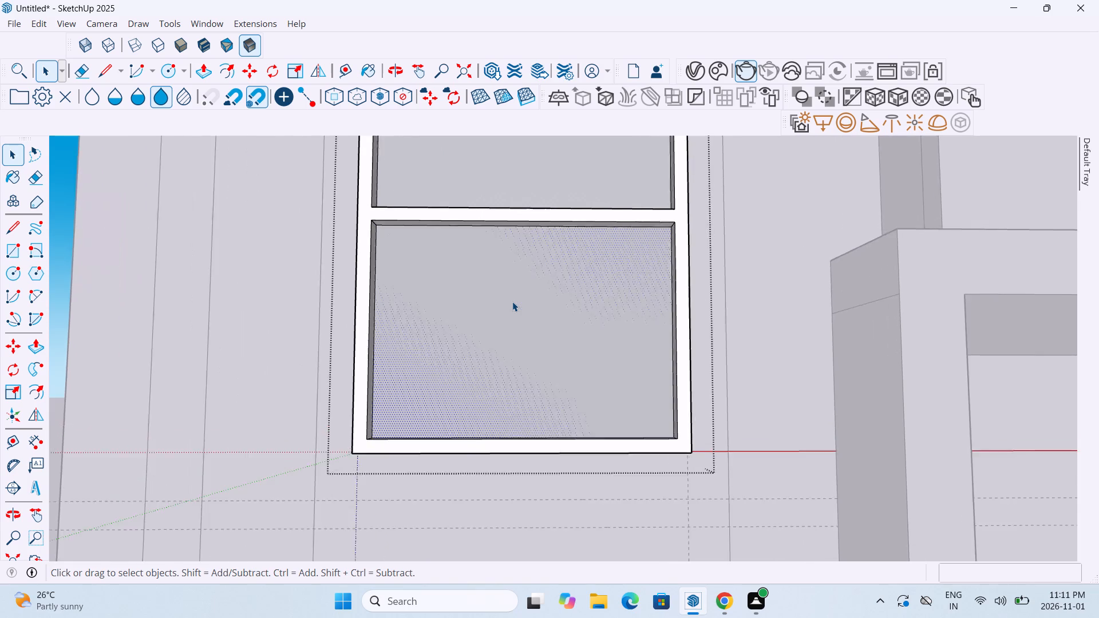
scroll(512, 302, up, 1)
click(512, 302)
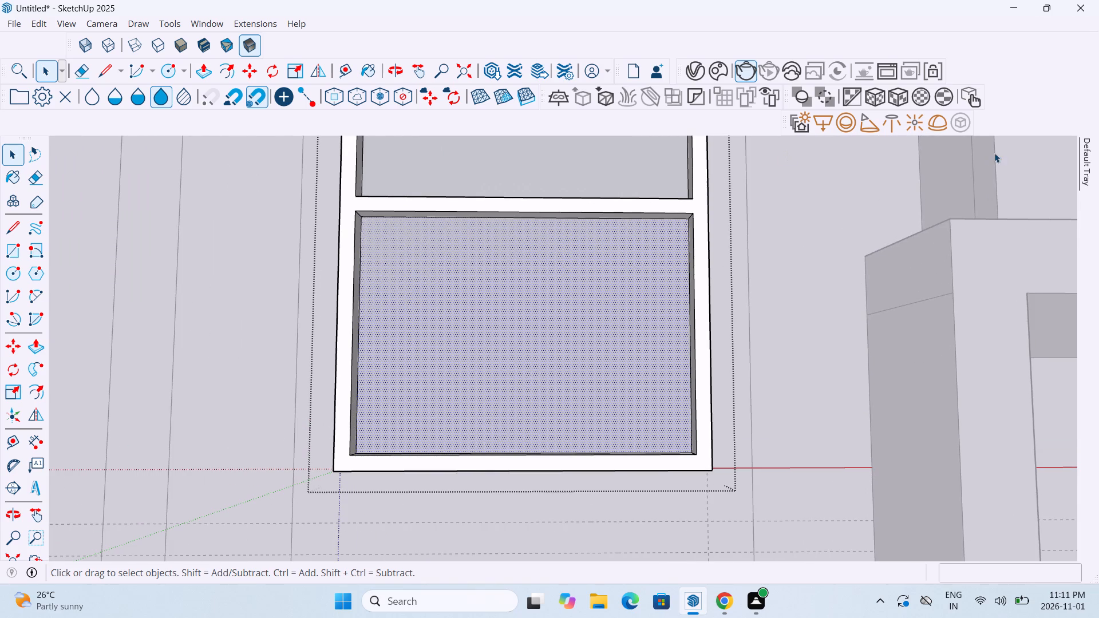
click(1085, 174)
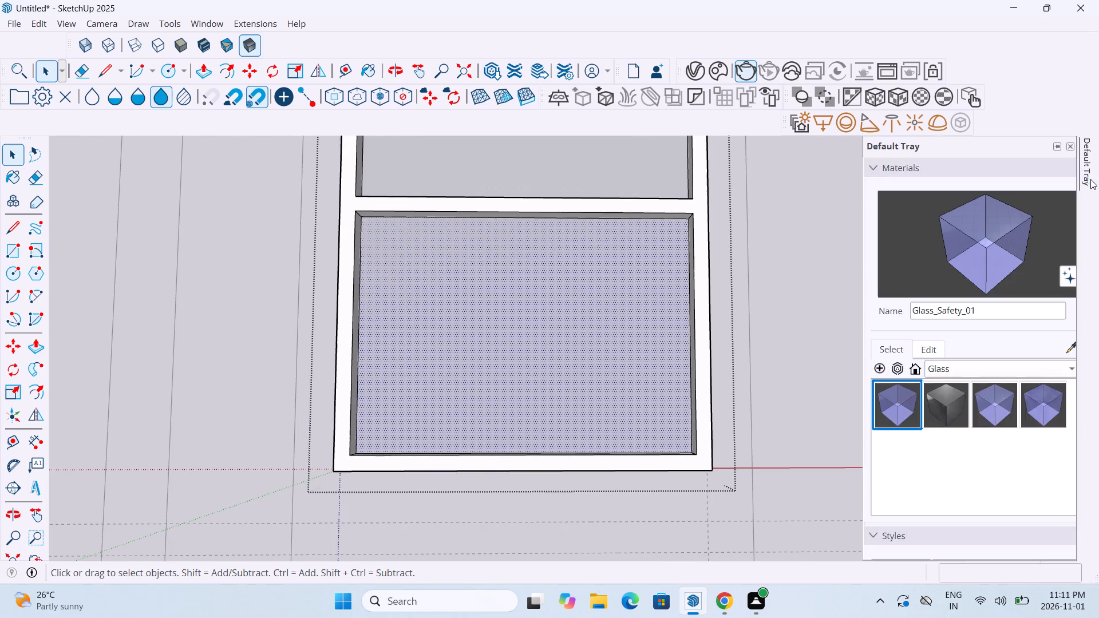
click(1090, 179)
click(1090, 179)
click(995, 411)
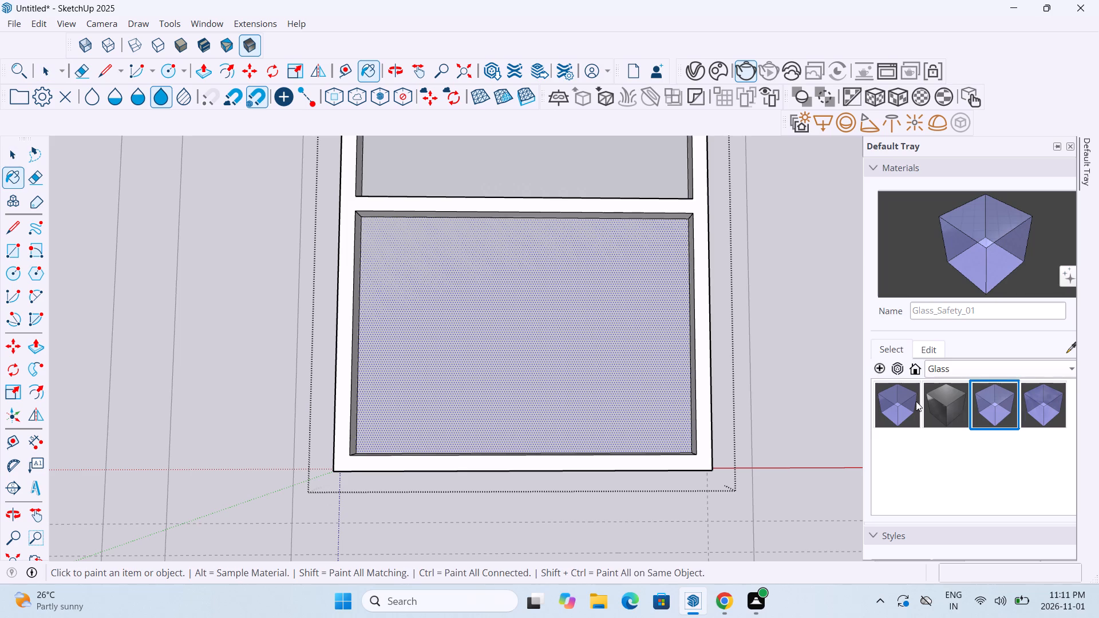
click(566, 318)
Stop painting and exit the upper window group.
scroll(566, 316, down, 6)
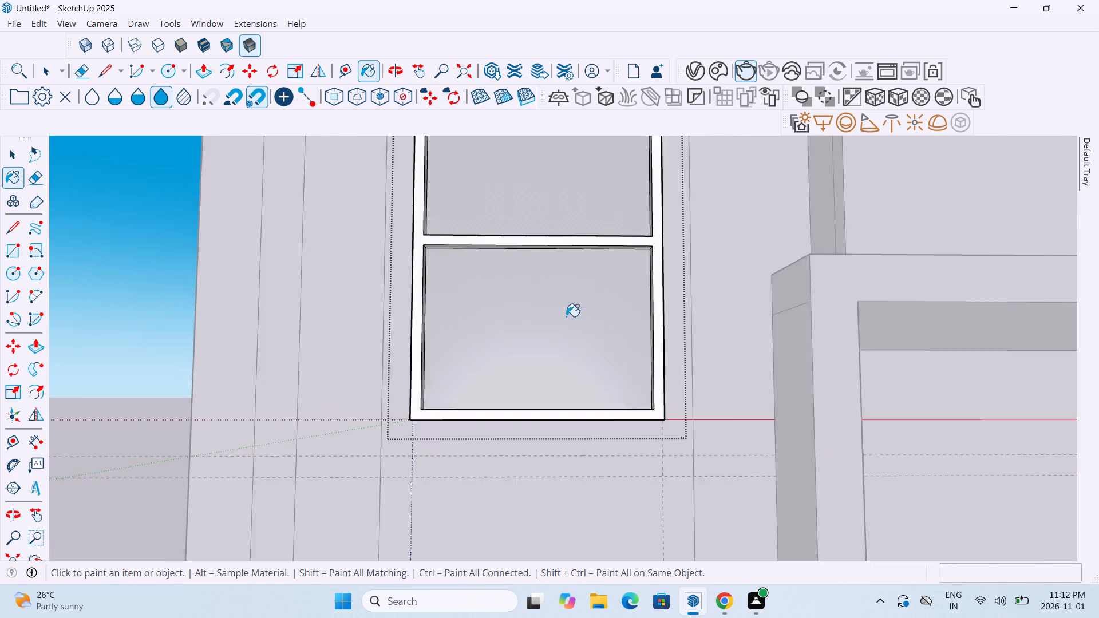
scroll(562, 322, down, 19)
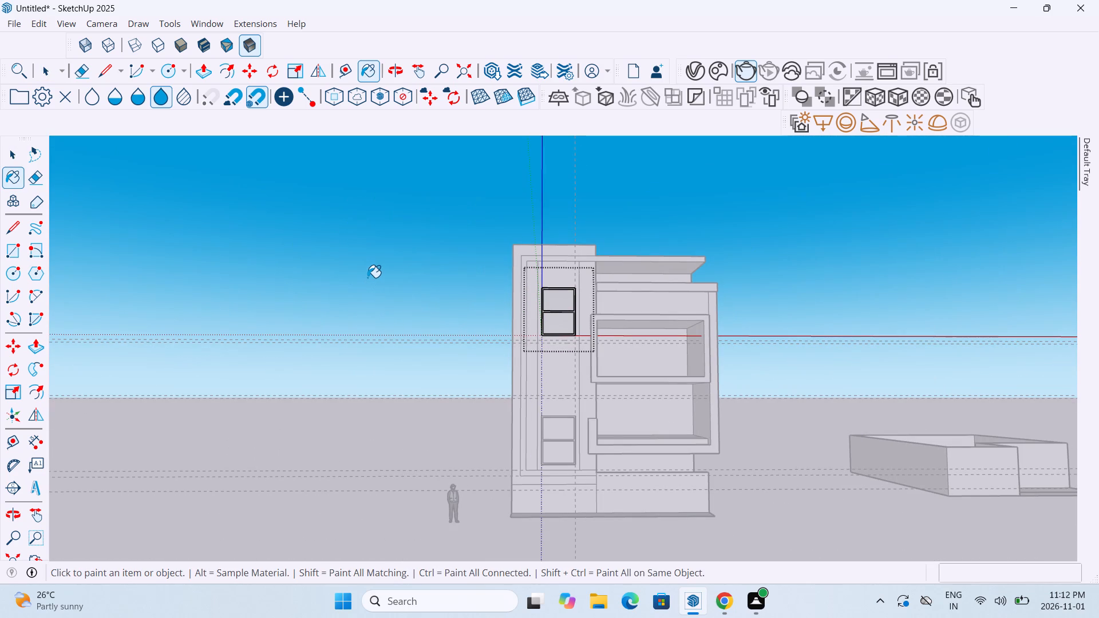
triple_click(367, 278)
key(Escape)
key(Escape)
key(Escape)
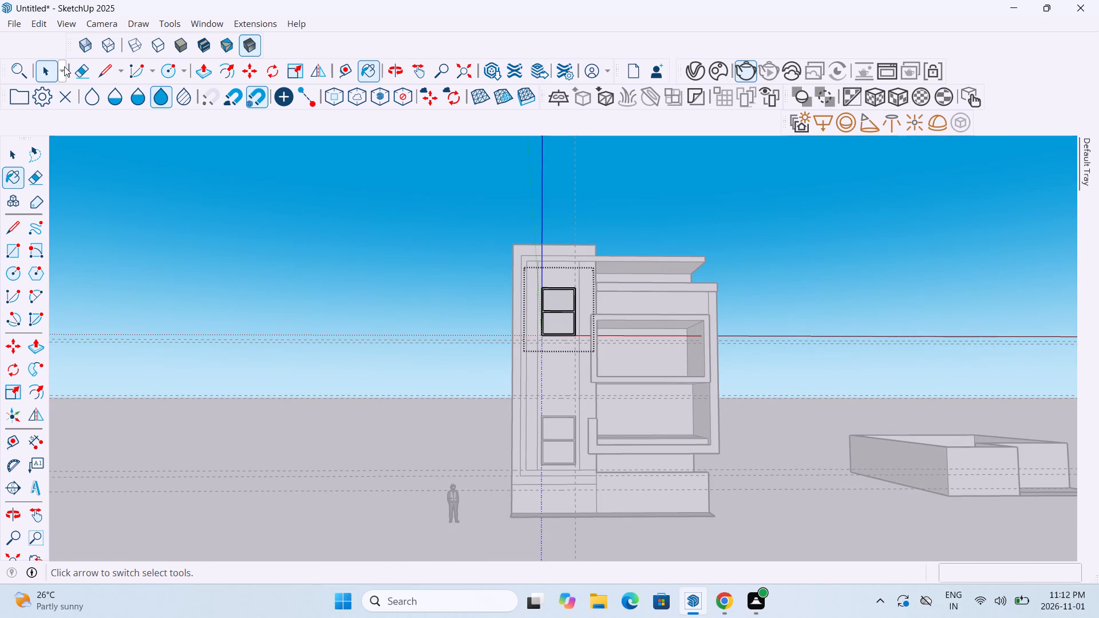
click(52, 67)
click(230, 275)
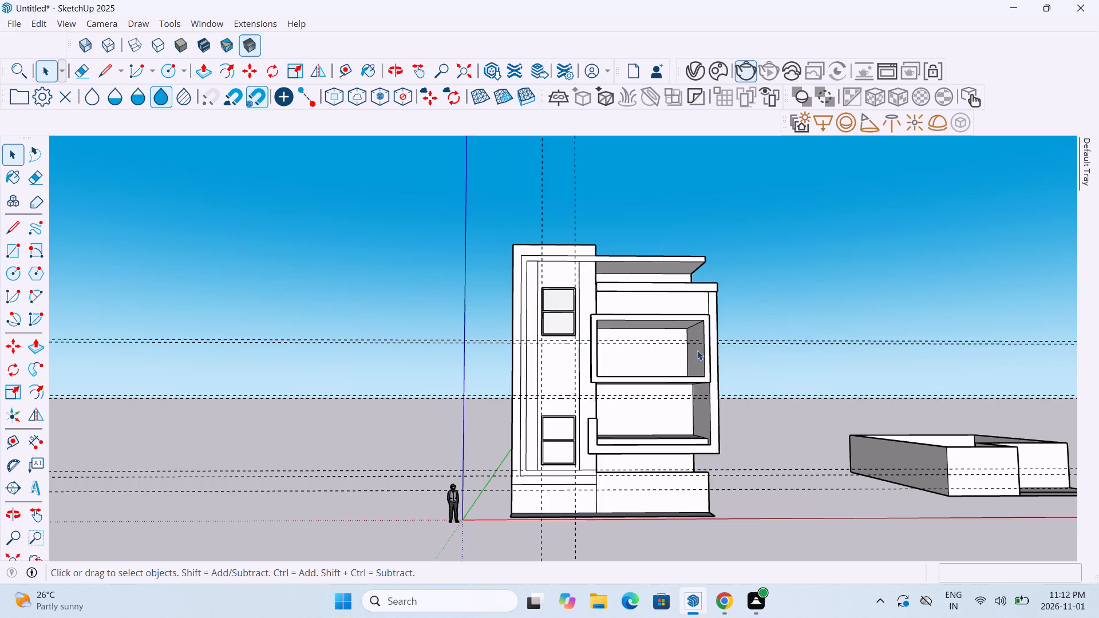
Render the facade with V-Ray, compare the upper window's two glass panes up close, and close the frame buffer.
scroll(694, 335, up, 2)
click(741, 69)
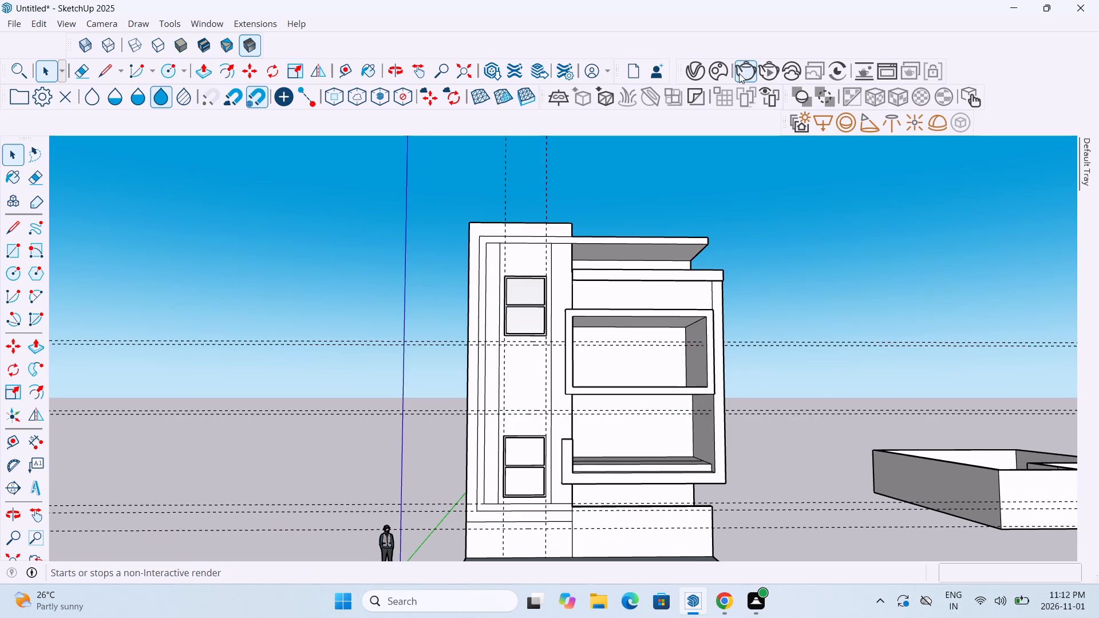
click(737, 73)
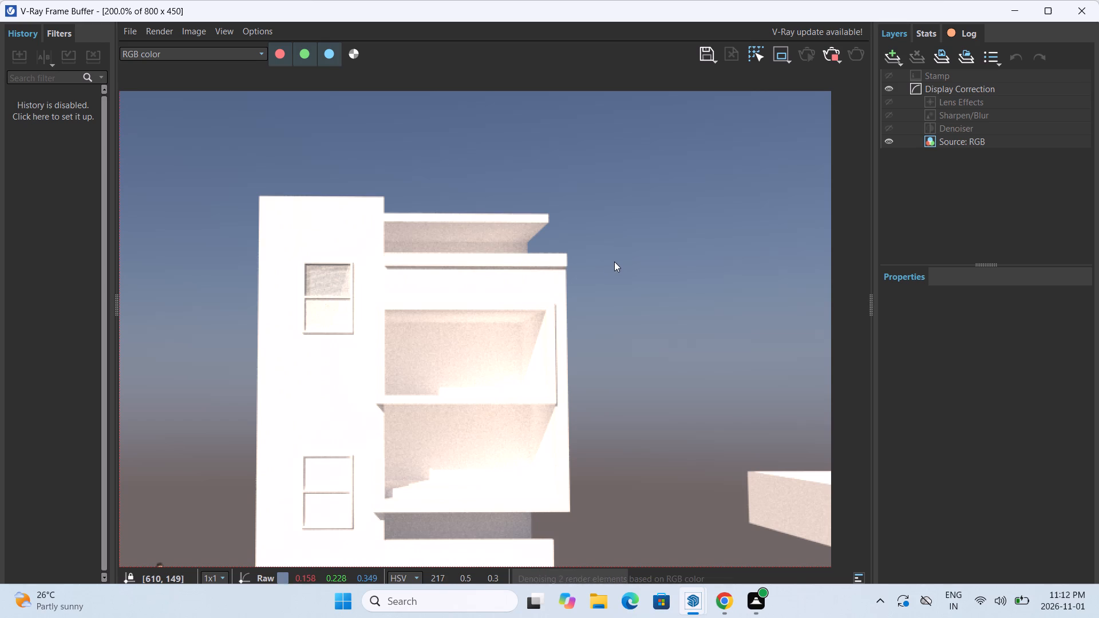
middle_drag(468, 274, 423, 356)
scroll(340, 285, up, 4)
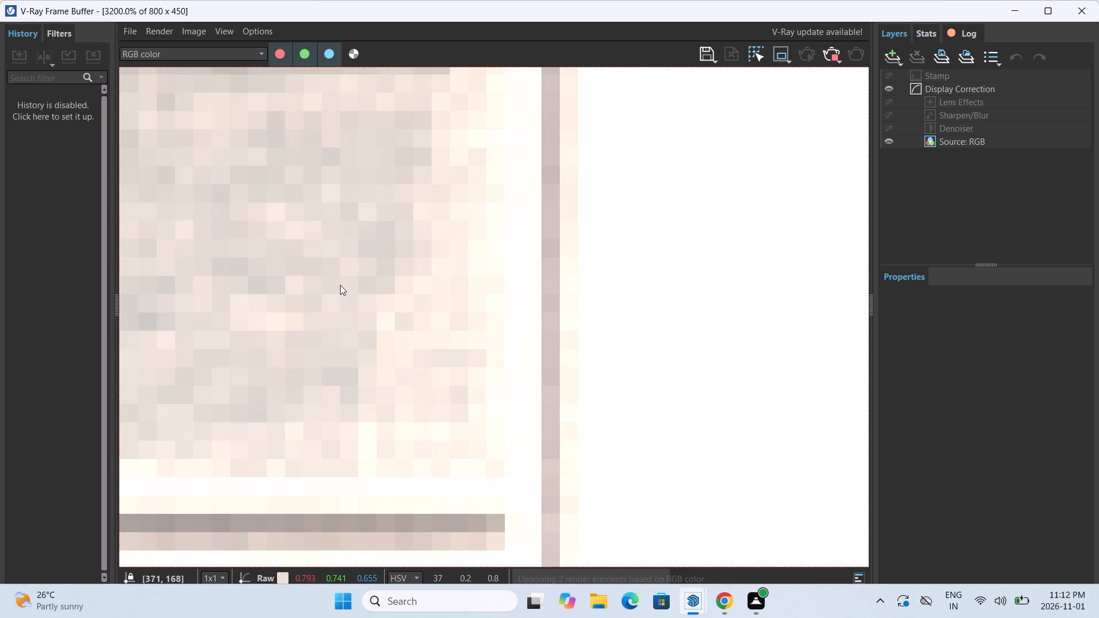
scroll(343, 279, down, 3)
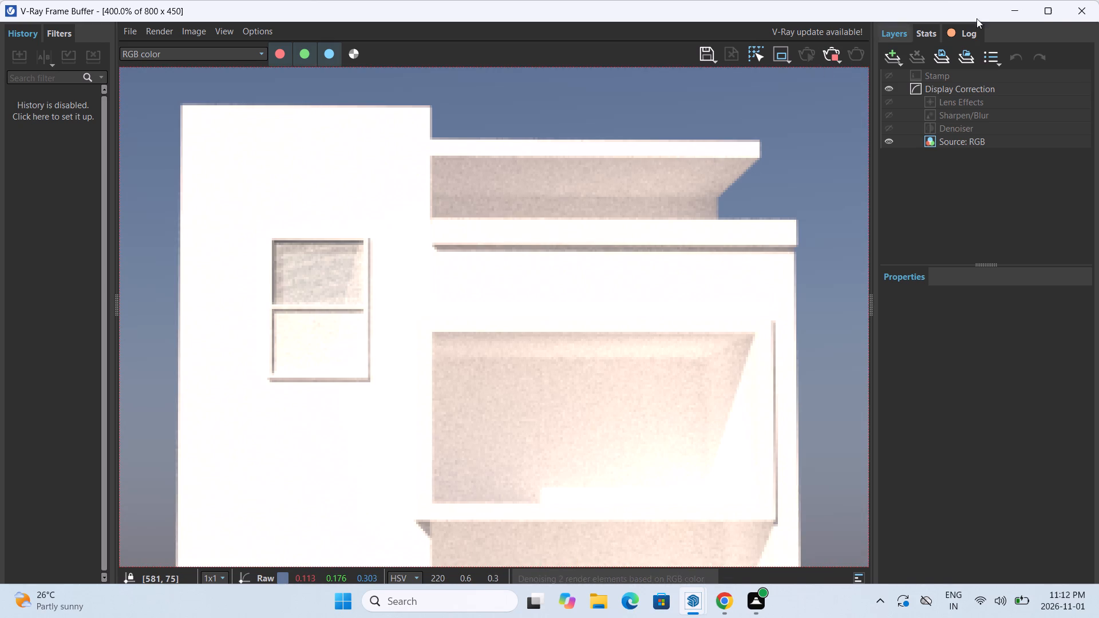
click(1080, 16)
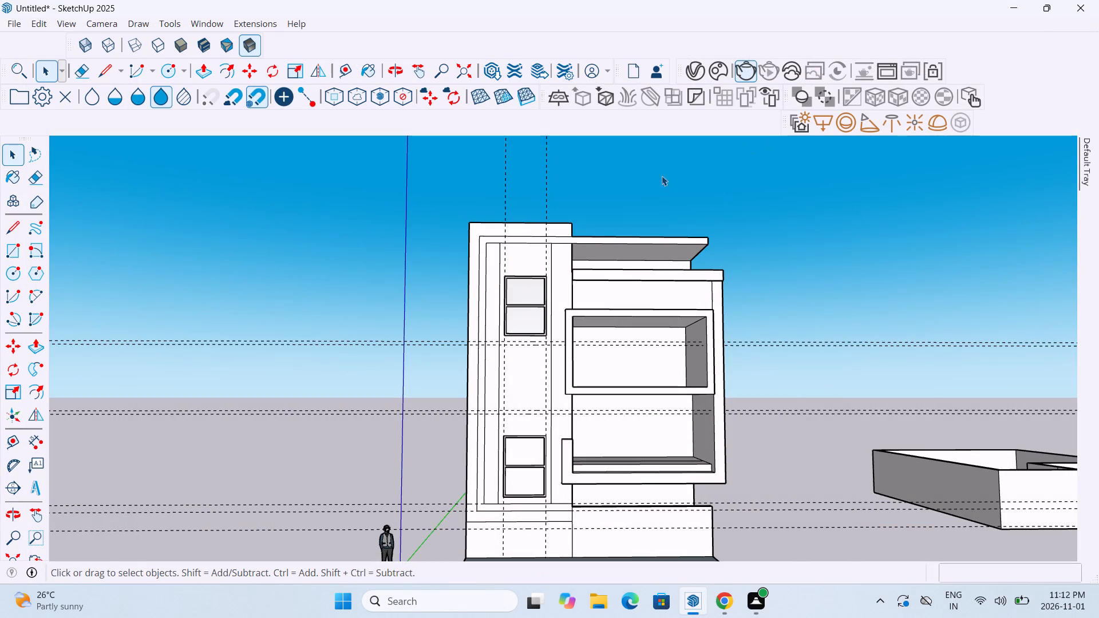
Open the upper window group and delete the glass face of its upper pane.
scroll(544, 274, up, 11)
double_click(516, 314)
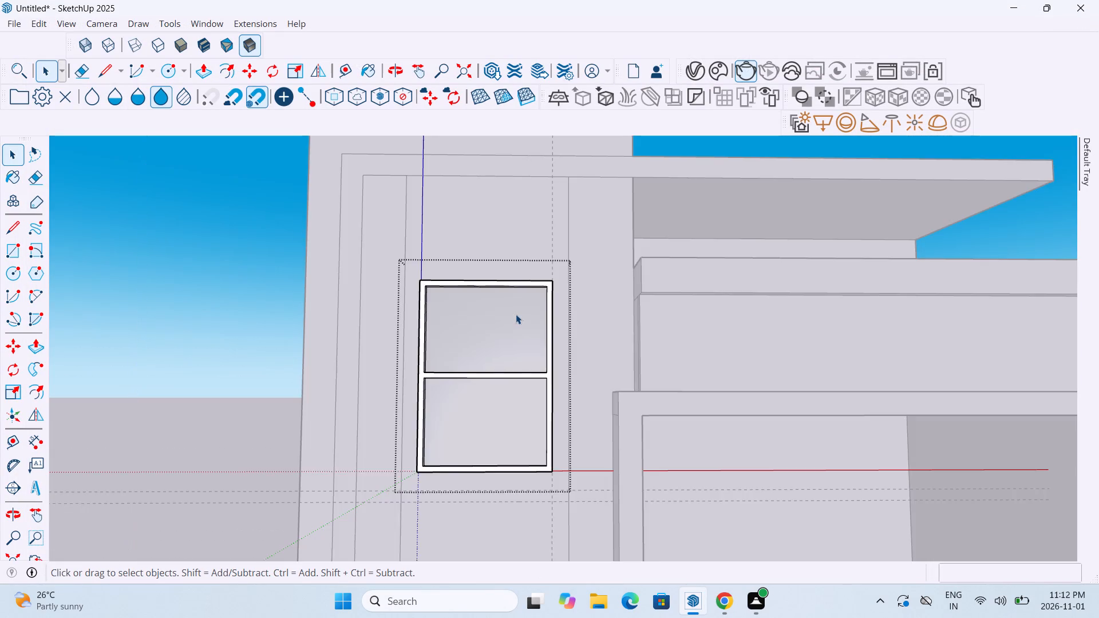
scroll(516, 314, up, 7)
scroll(514, 316, down, 1)
scroll(514, 316, up, 3)
click(464, 348)
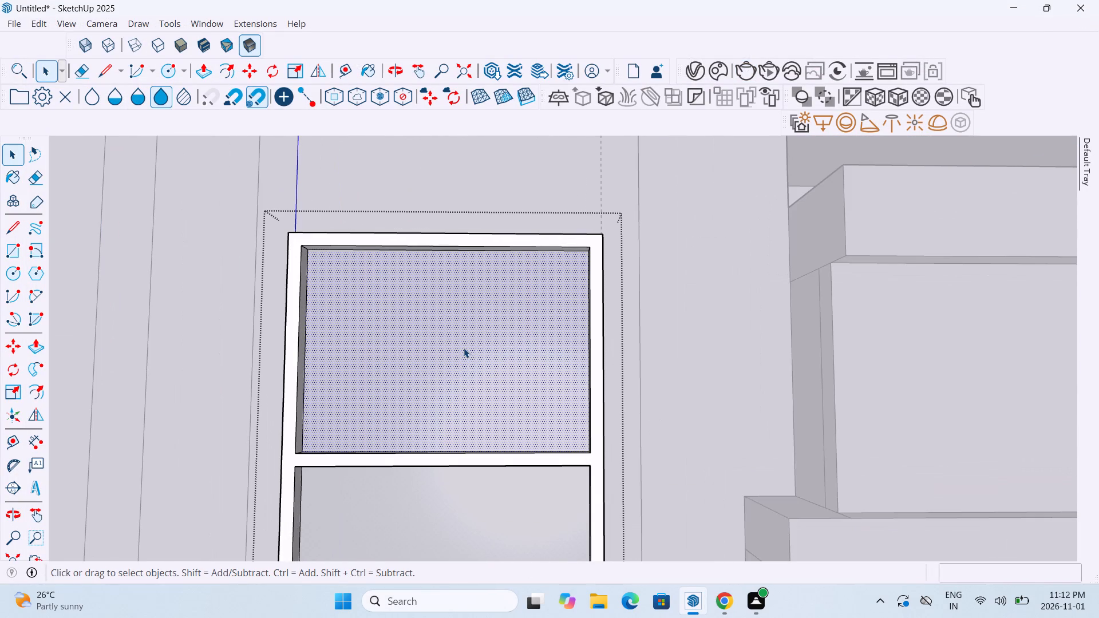
key(Delete)
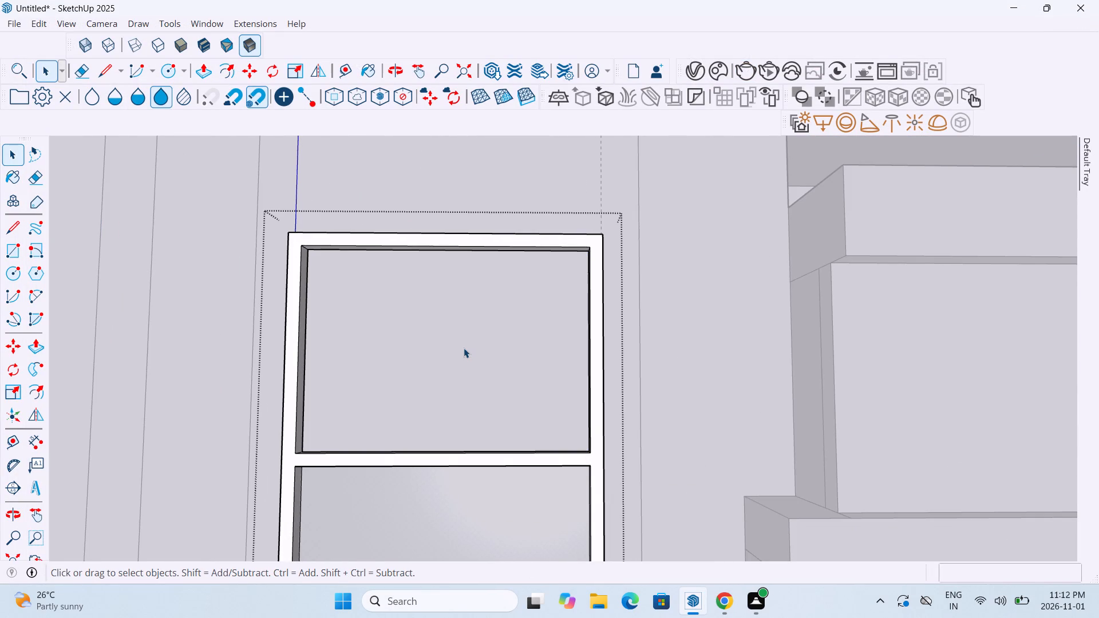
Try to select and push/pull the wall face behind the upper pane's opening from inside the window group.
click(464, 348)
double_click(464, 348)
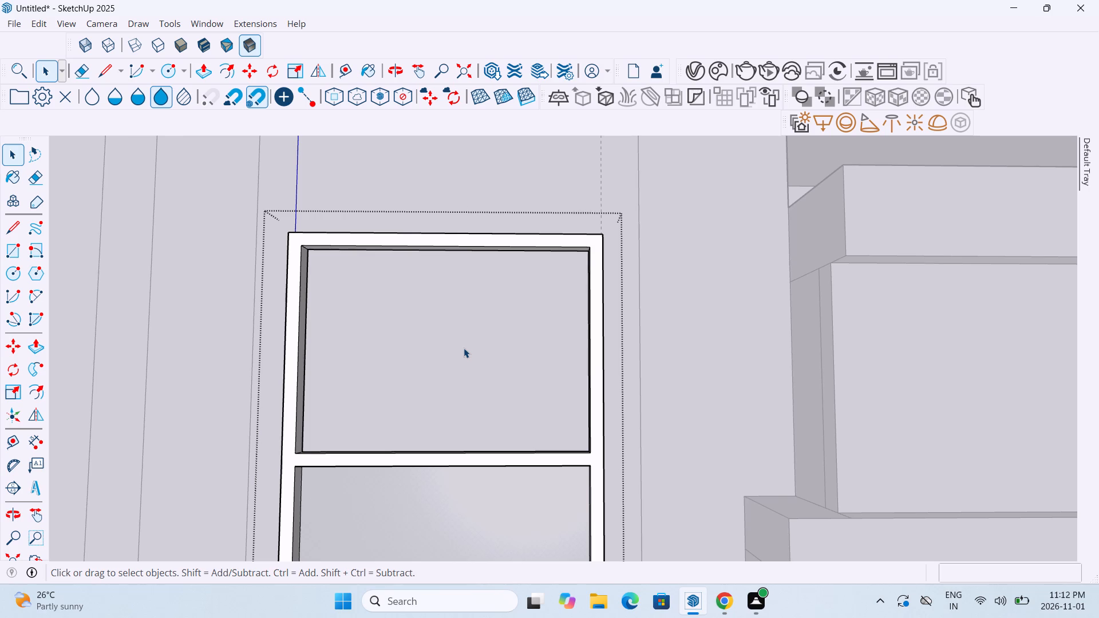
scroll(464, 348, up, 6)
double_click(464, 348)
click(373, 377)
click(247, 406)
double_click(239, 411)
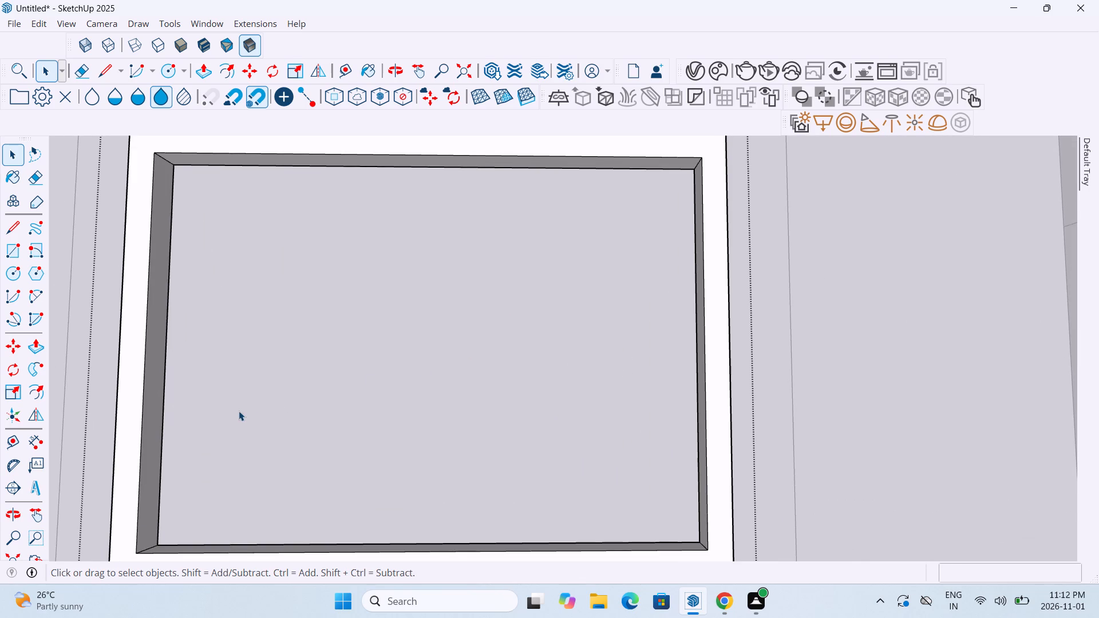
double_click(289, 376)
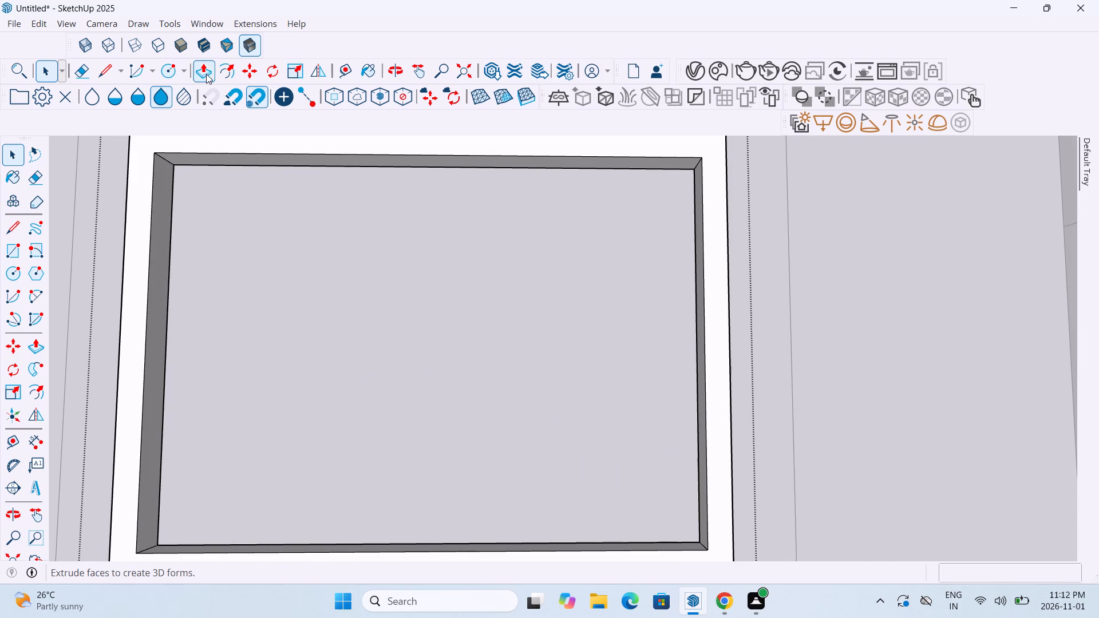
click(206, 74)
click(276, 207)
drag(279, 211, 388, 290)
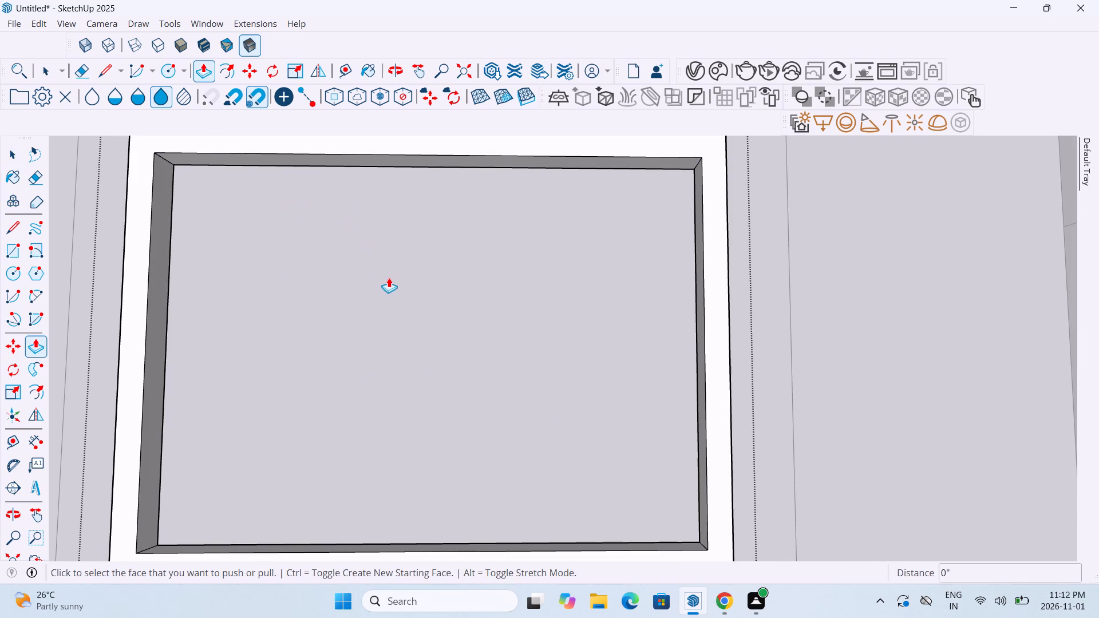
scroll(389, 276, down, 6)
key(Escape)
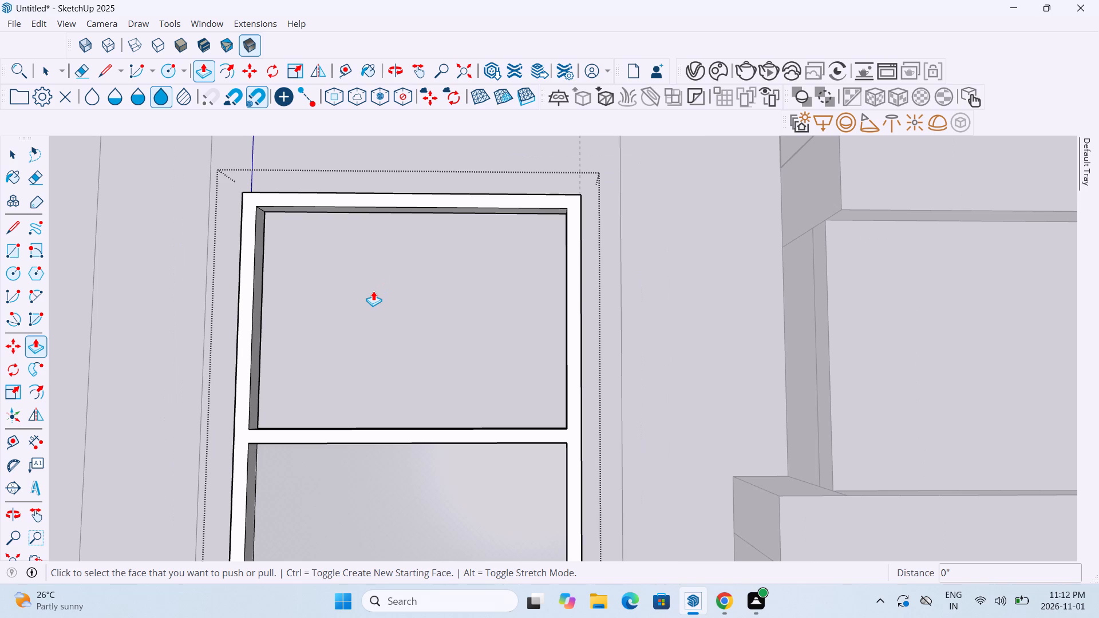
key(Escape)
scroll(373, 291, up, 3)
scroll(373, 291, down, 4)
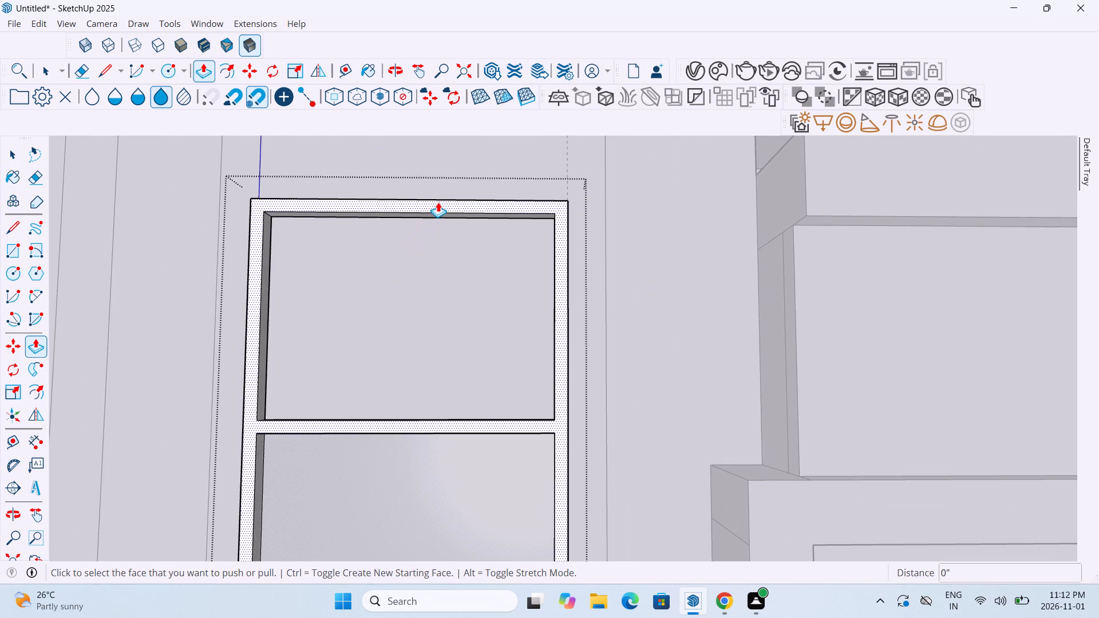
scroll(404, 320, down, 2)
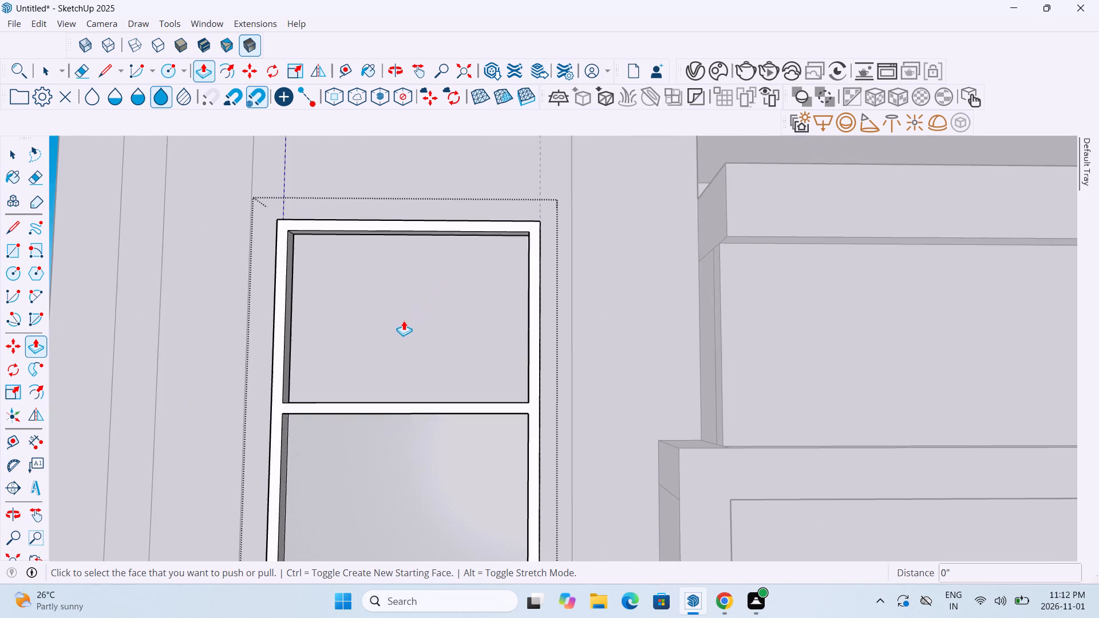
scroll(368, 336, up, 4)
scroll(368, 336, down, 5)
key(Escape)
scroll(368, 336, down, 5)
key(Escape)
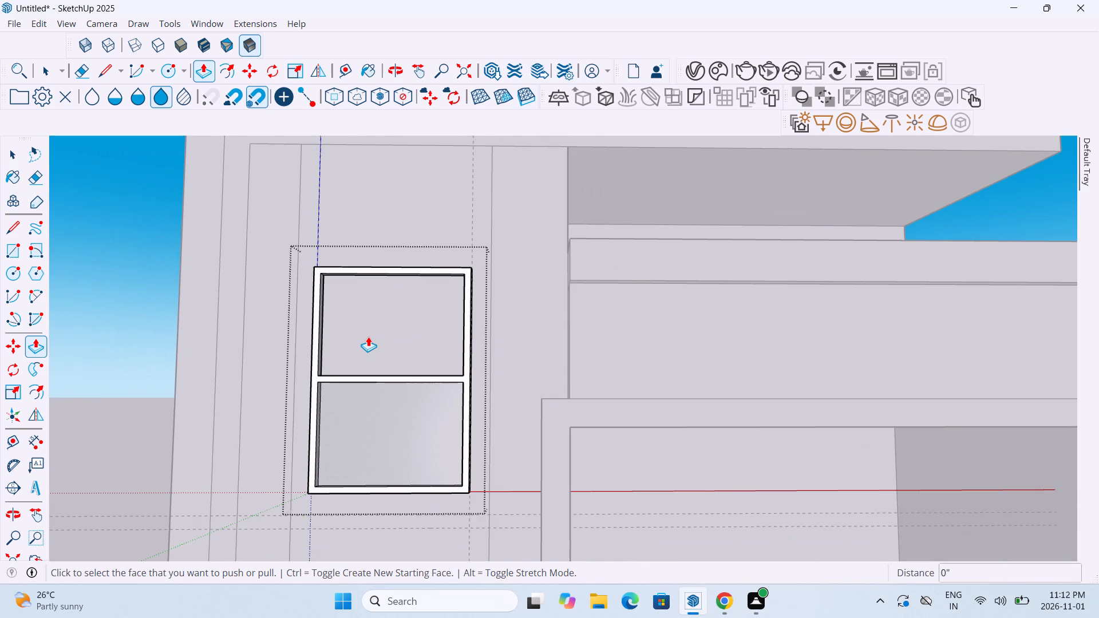
Switch back to selecting and exit the upper window group.
click(68, 269)
click(49, 74)
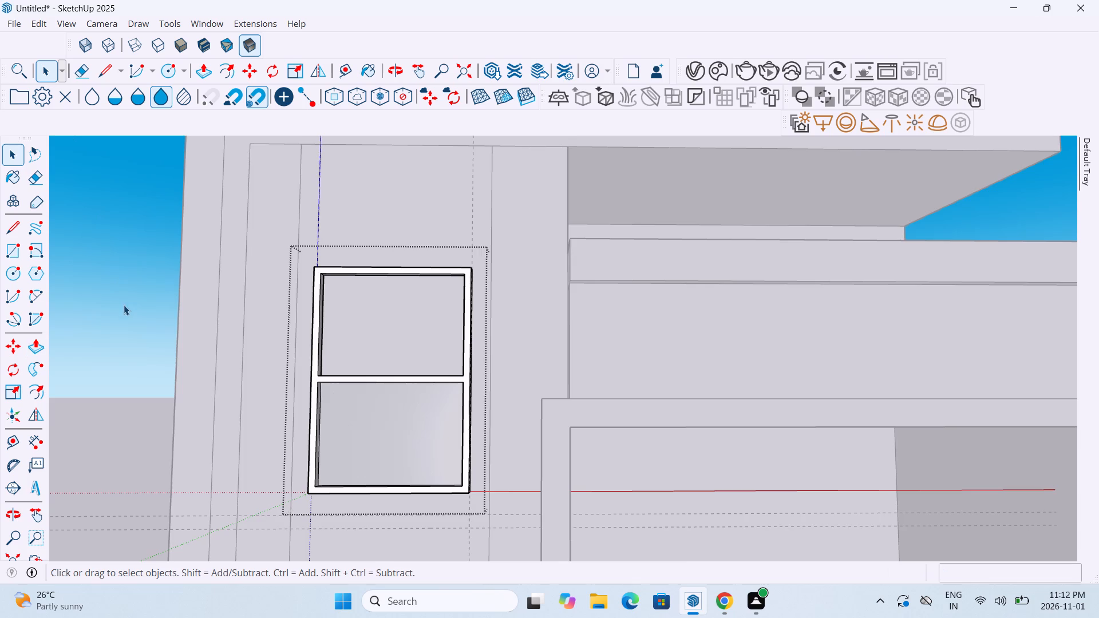
double_click(124, 305)
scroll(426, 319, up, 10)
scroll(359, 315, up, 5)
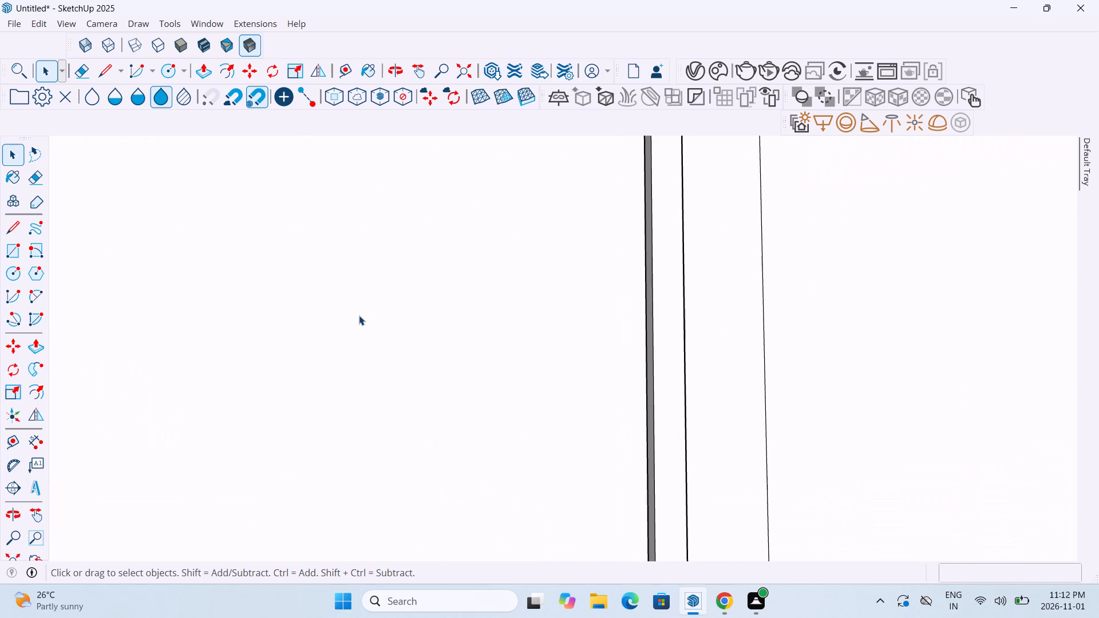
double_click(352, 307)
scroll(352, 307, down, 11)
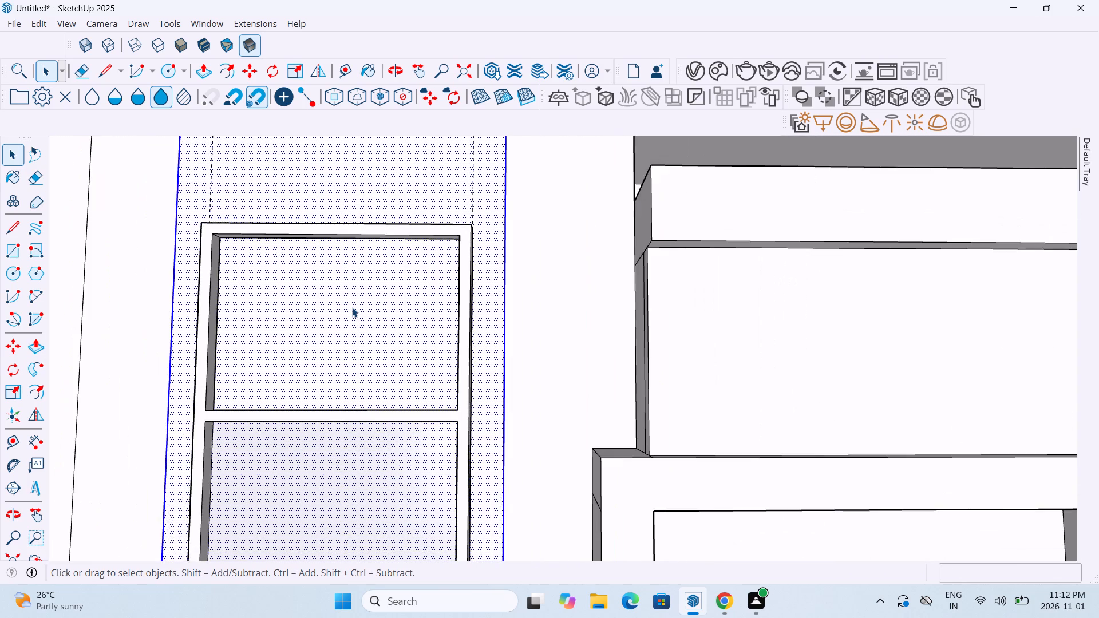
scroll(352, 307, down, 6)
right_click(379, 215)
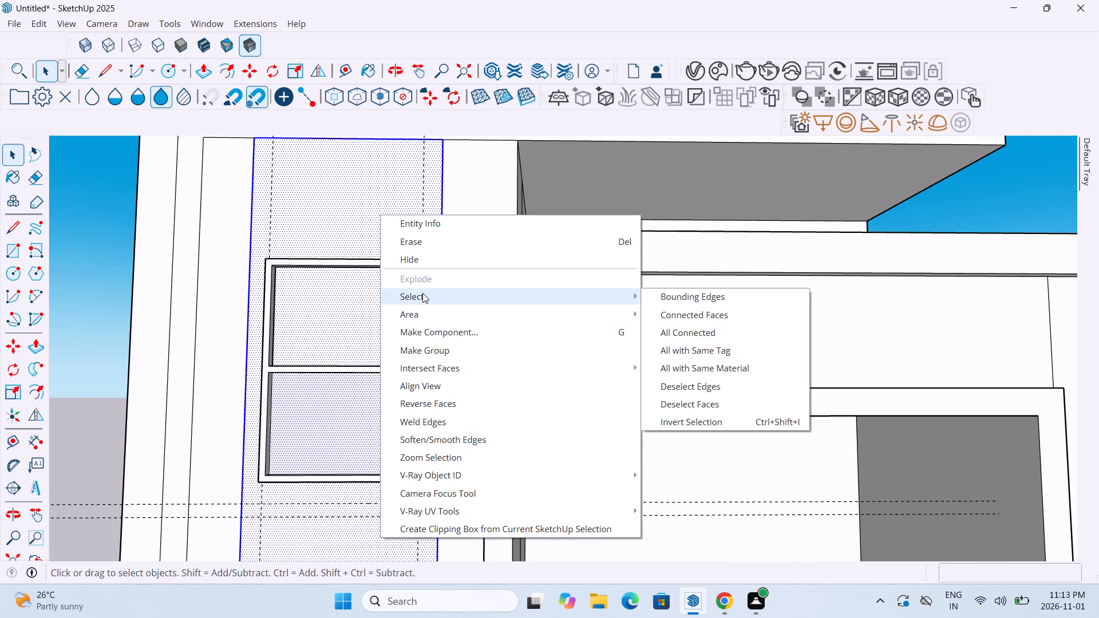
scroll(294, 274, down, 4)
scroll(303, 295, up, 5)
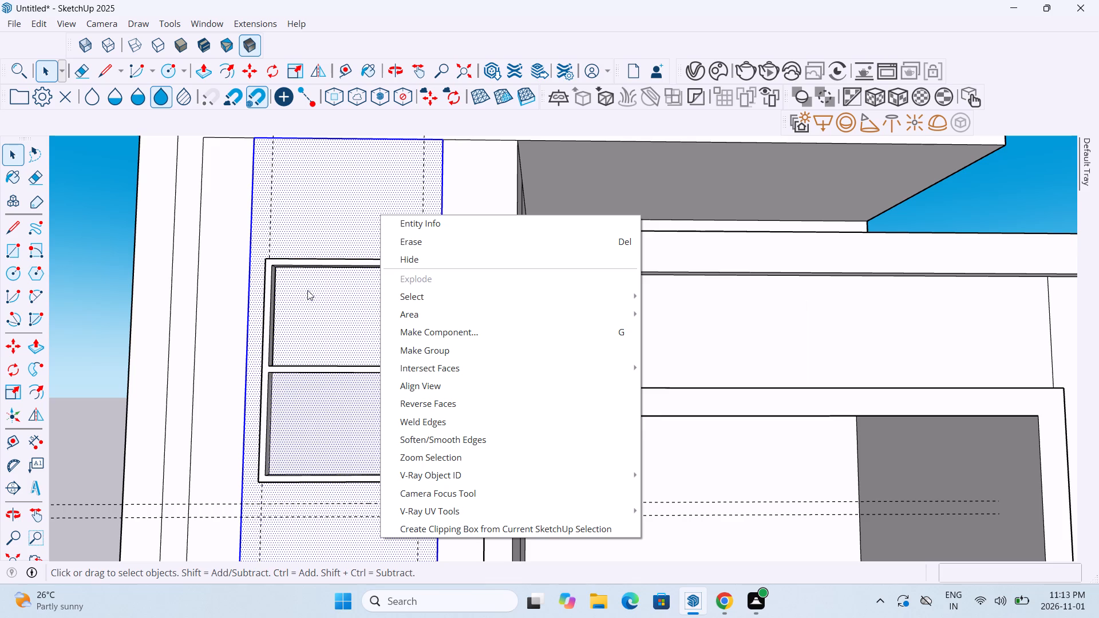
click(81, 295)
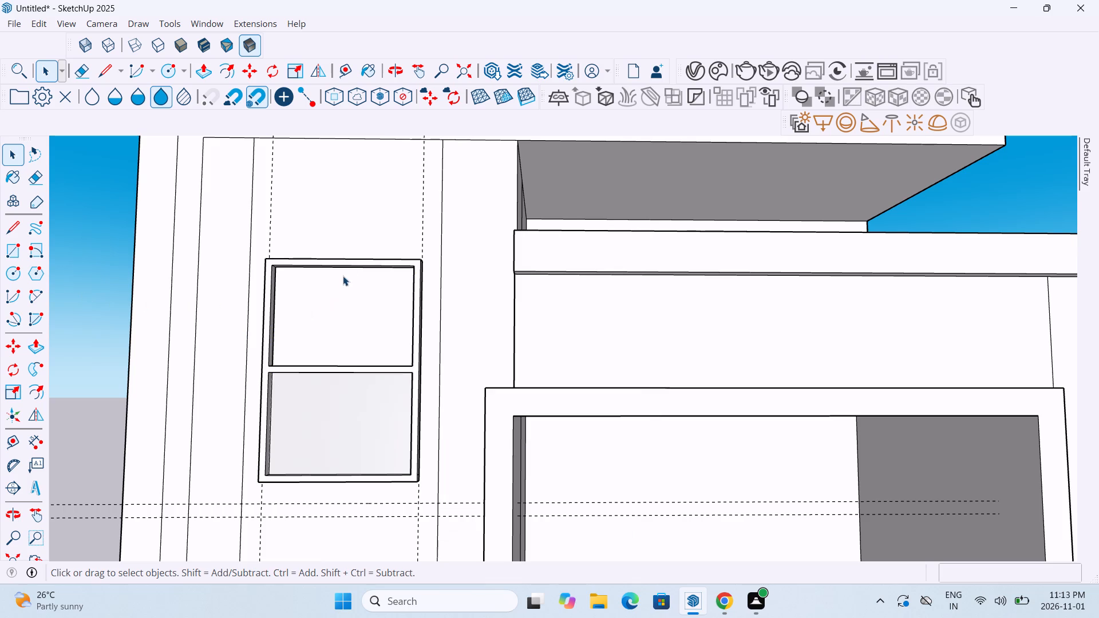
Draw a rectangle of about 5' 6" by 3' 11" on the wall face, corner to corner of the upper pane's opening.
click(374, 223)
scroll(350, 348, up, 8)
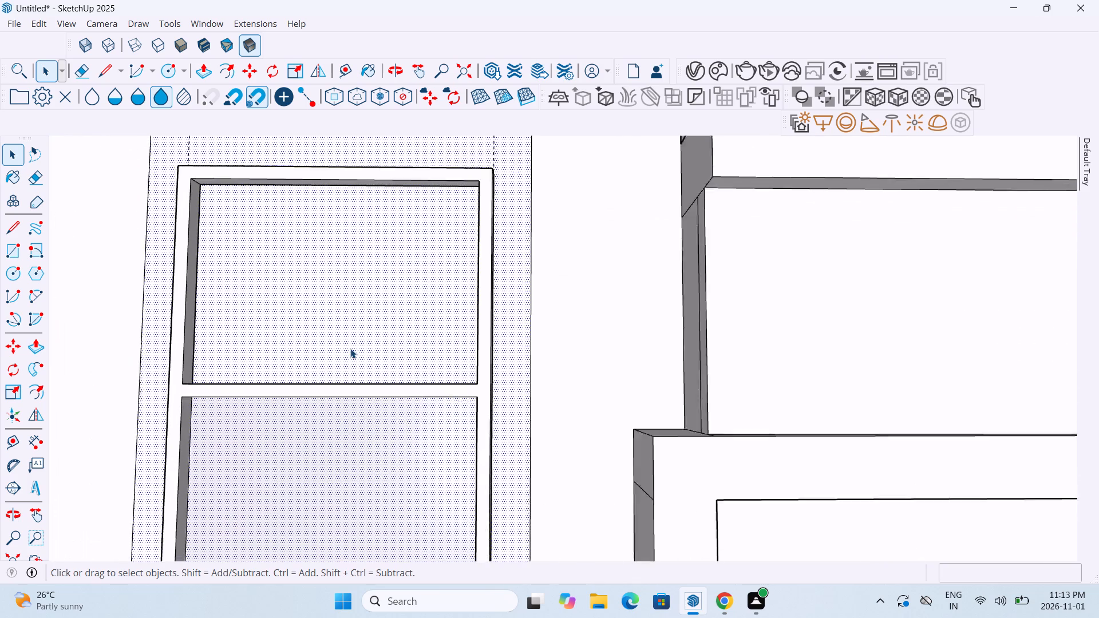
scroll(350, 348, up, 1)
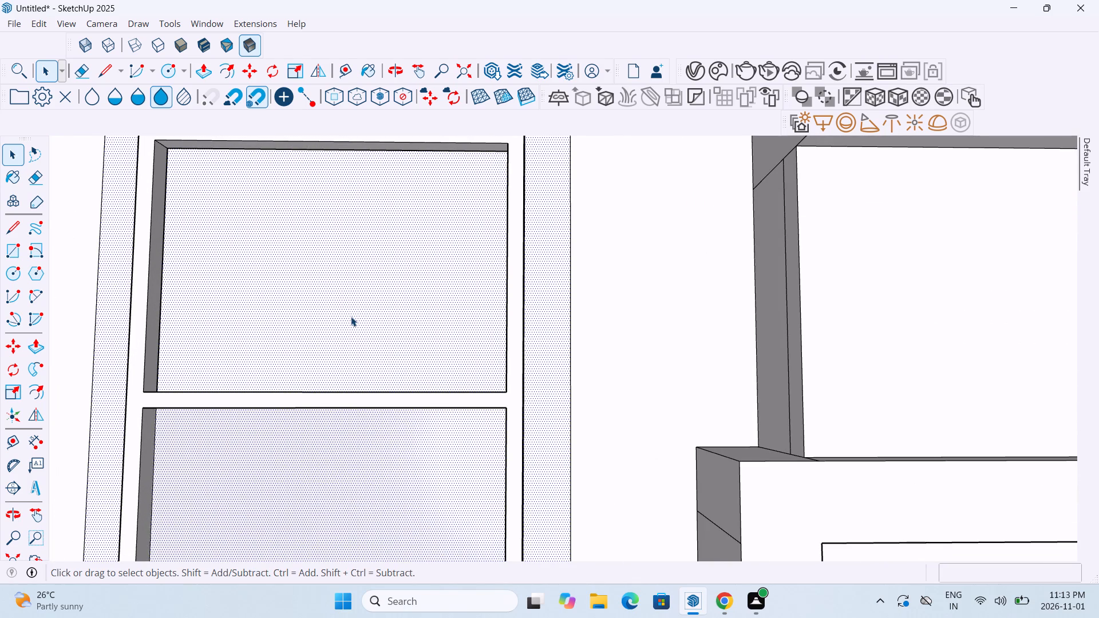
scroll(351, 316, down, 1)
middle_drag(351, 316, 420, 409)
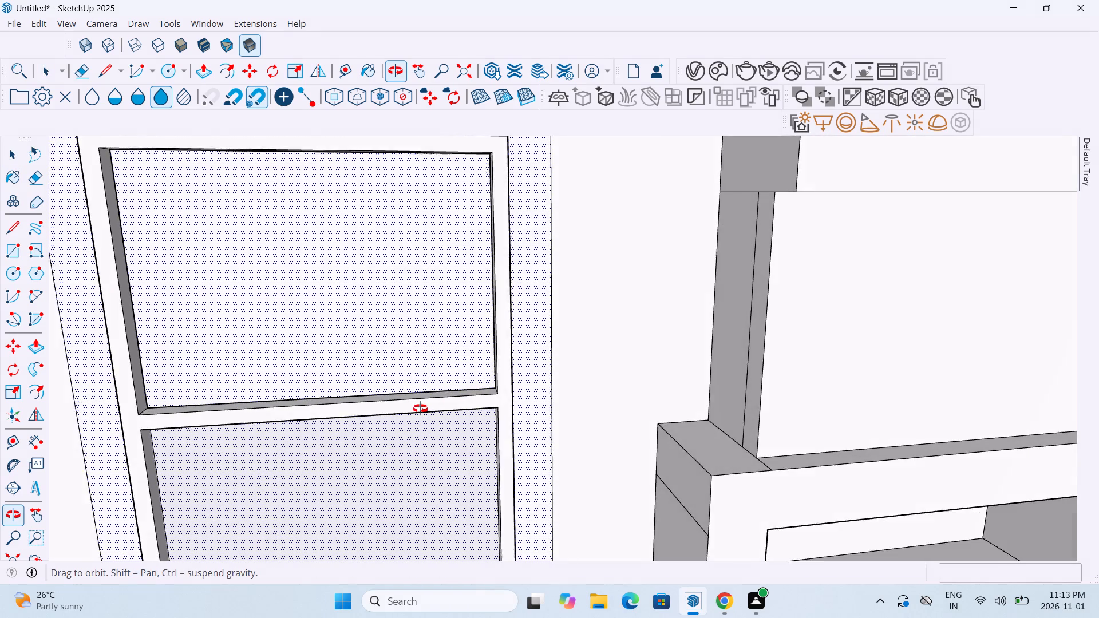
middle_drag(420, 409, 437, 411)
scroll(436, 409, down, 1)
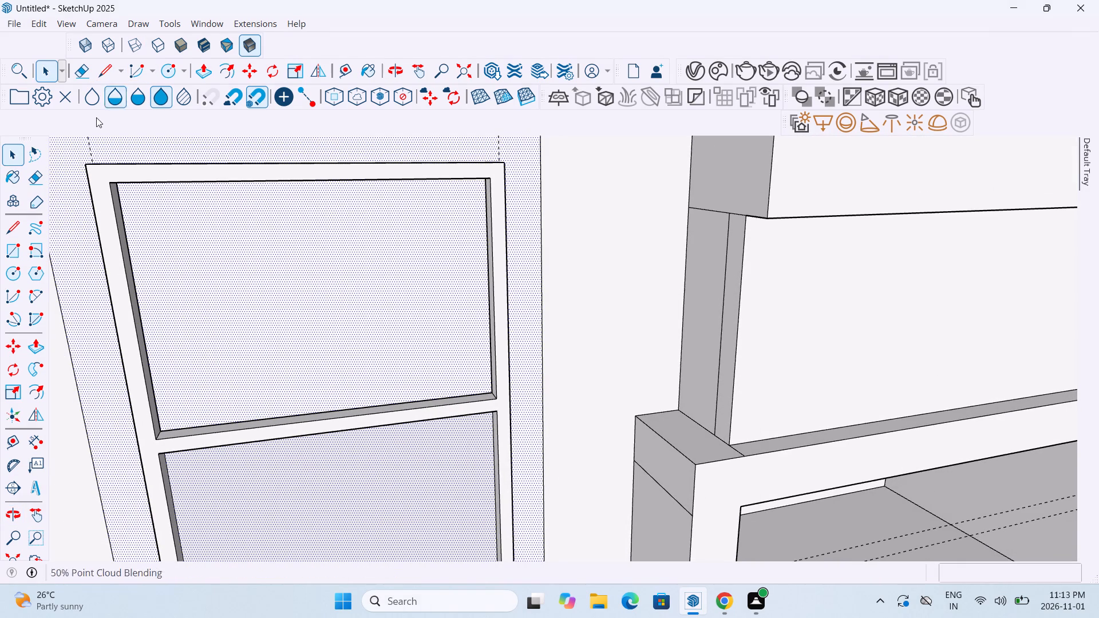
click(11, 249)
middle_drag(153, 248, 118, 181)
scroll(155, 158, up, 10)
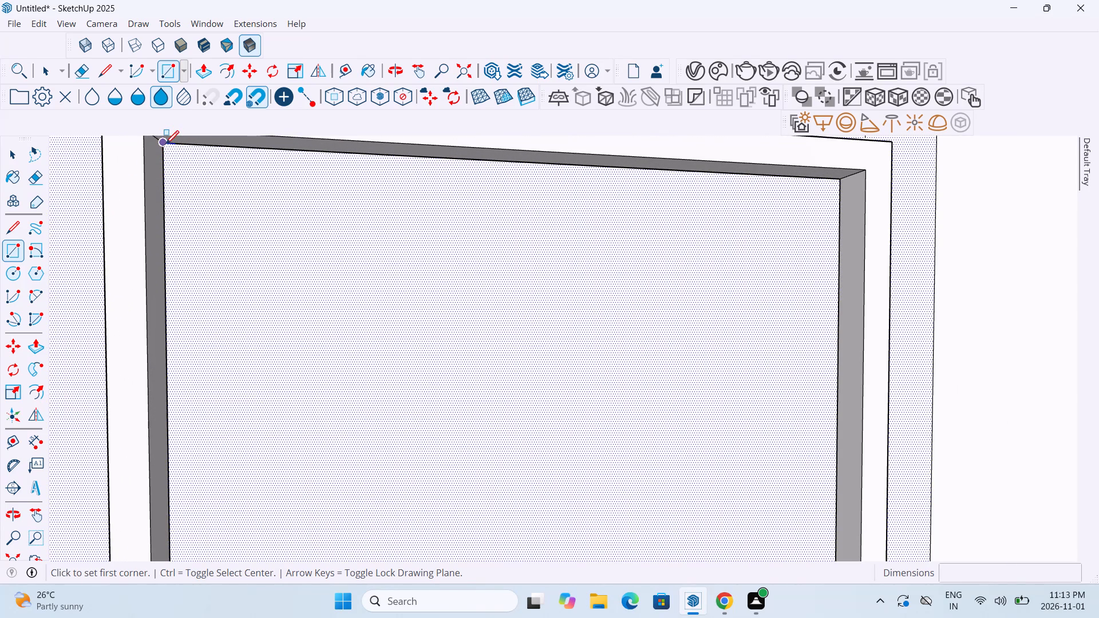
click(165, 145)
scroll(469, 385, down, 13)
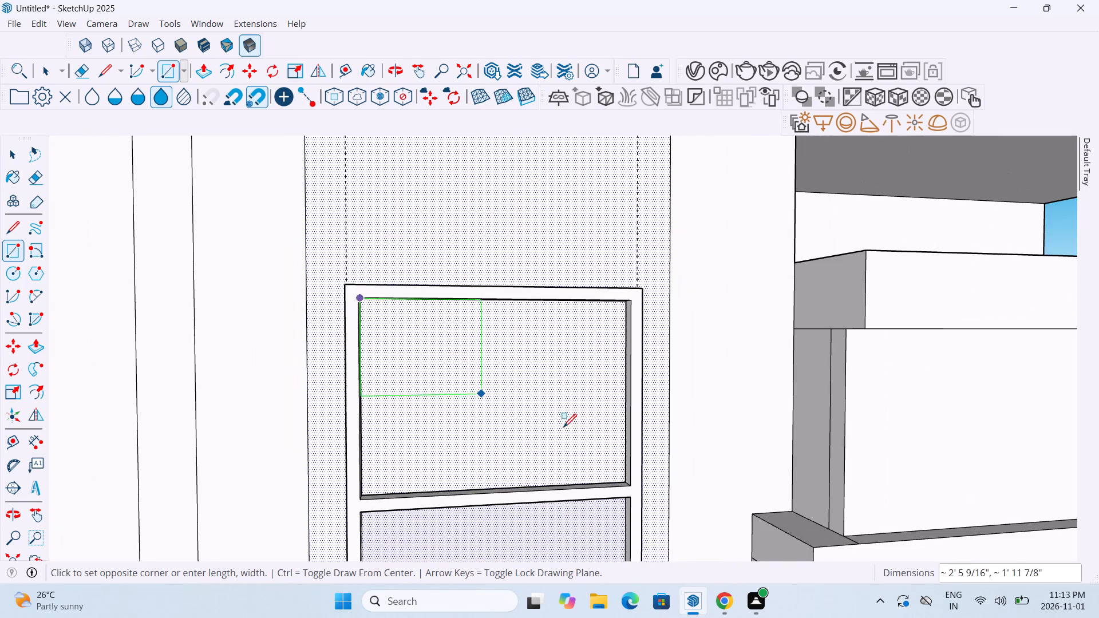
scroll(629, 479, up, 12)
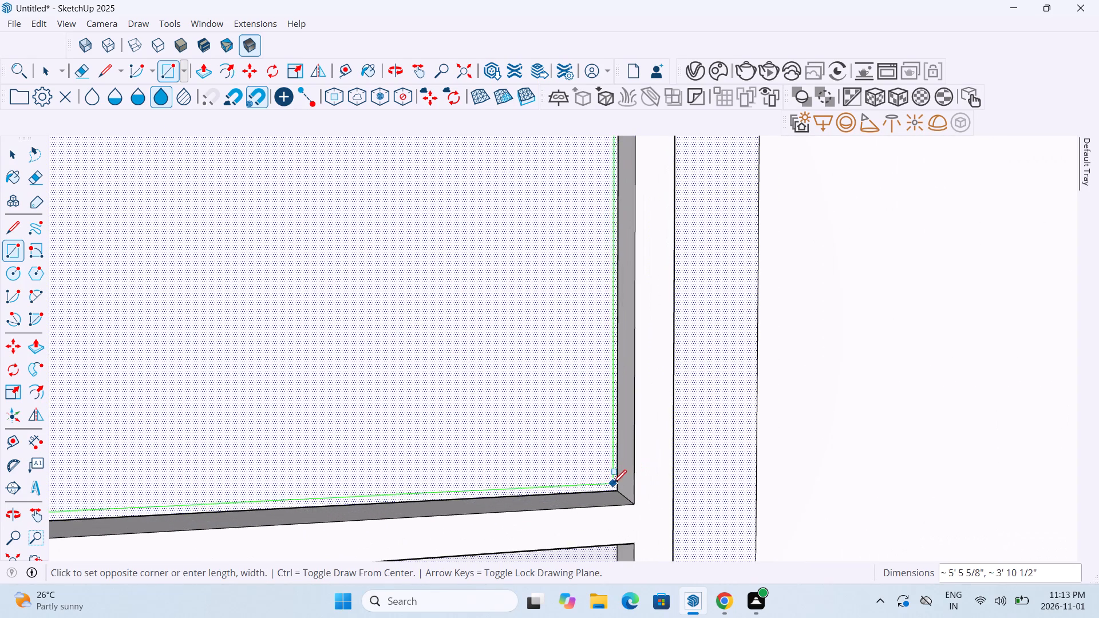
click(616, 490)
scroll(616, 490, down, 19)
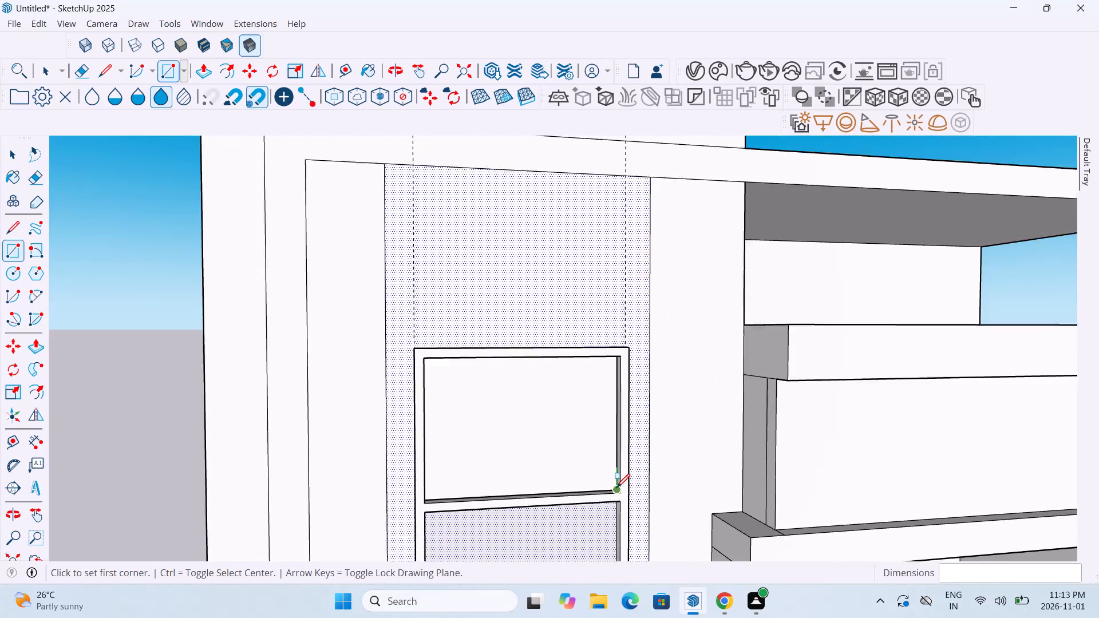
middle_drag(616, 486, 597, 411)
scroll(597, 411, down, 6)
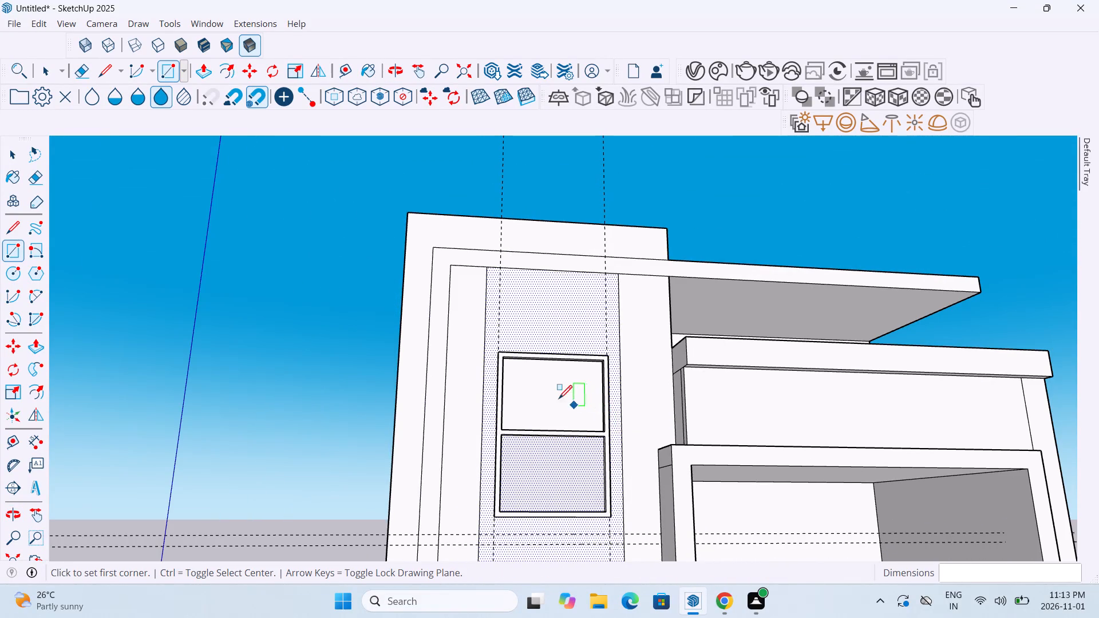
key(Escape)
key(Escape)
key(Escape)
Push the wall face inside the upper pane's opening 9" inward with Push/Pull.
scroll(556, 395, up, 5)
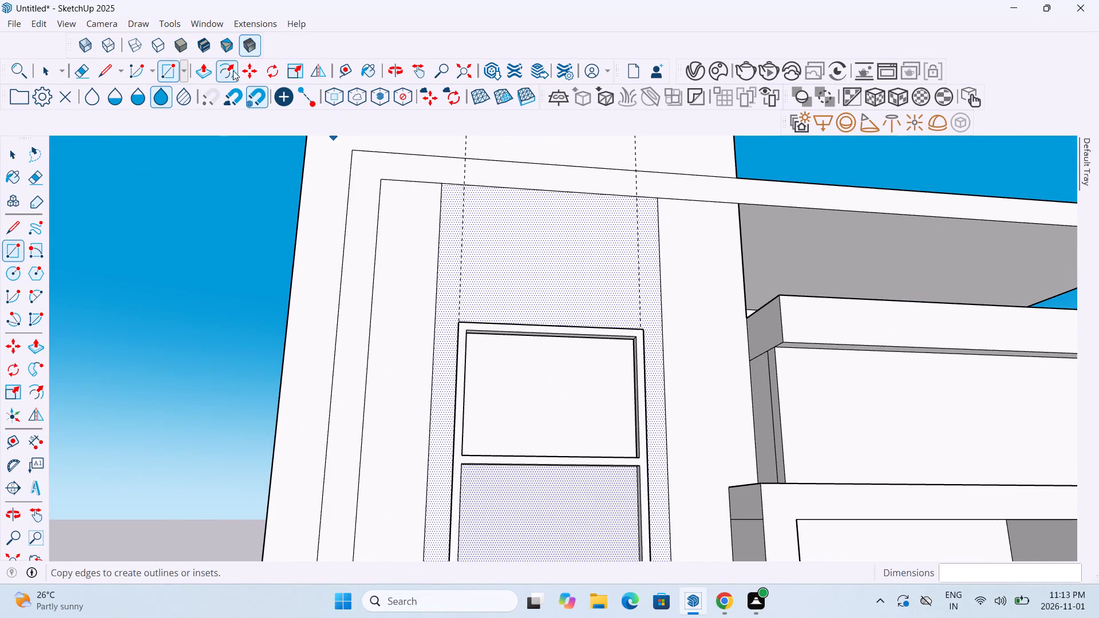
click(201, 78)
click(523, 384)
scroll(523, 384, up, 1)
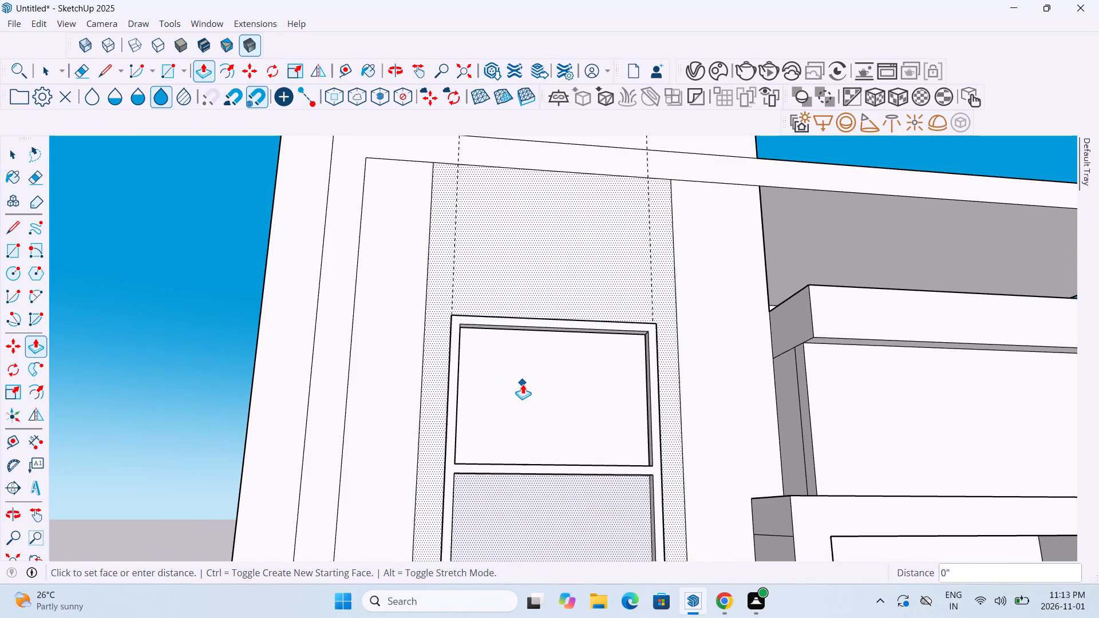
key(Escape)
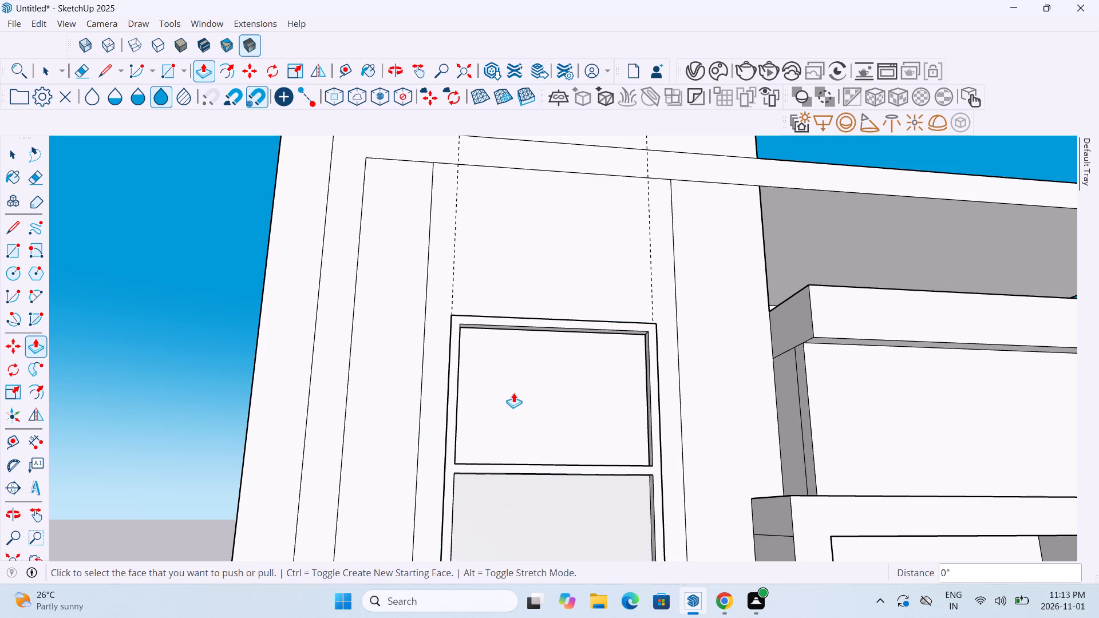
click(527, 379)
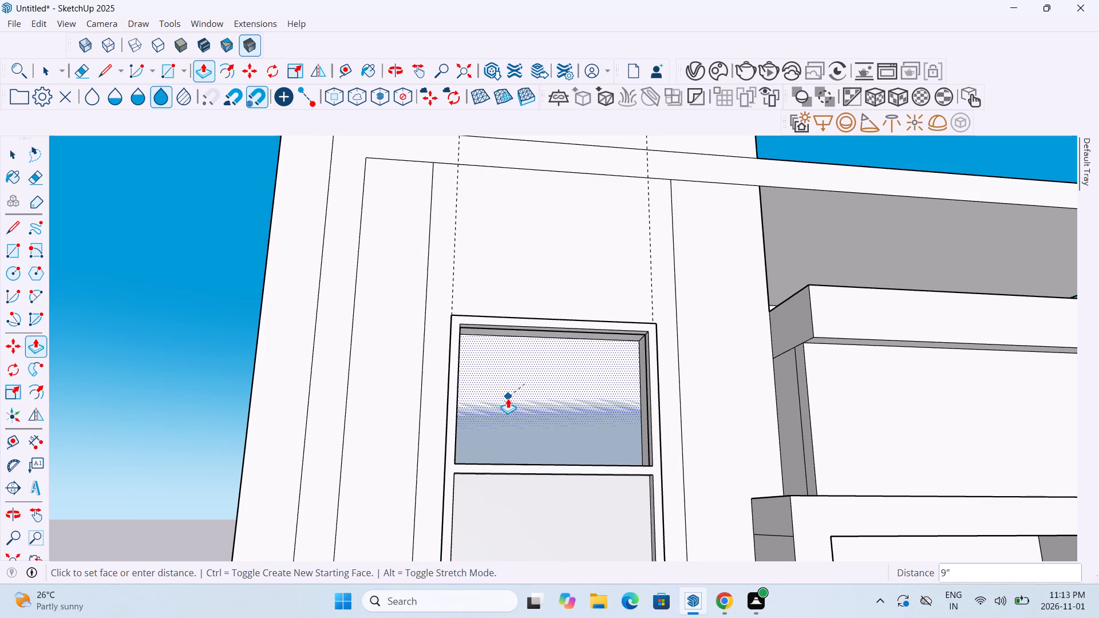
click(508, 398)
scroll(587, 406, down, 6)
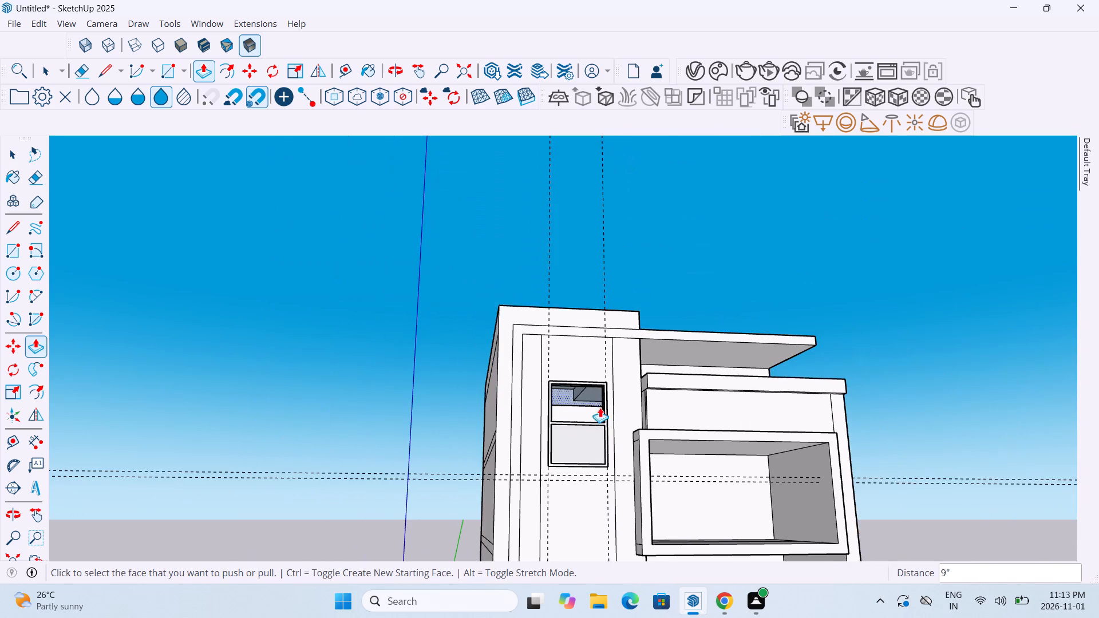
middle_drag(628, 409, 587, 493)
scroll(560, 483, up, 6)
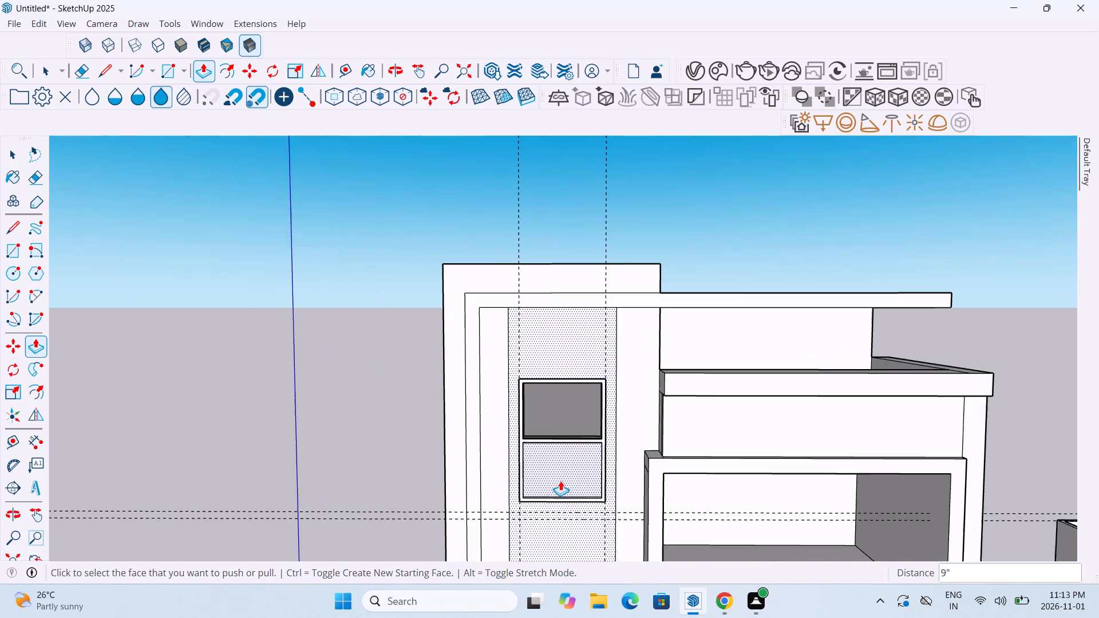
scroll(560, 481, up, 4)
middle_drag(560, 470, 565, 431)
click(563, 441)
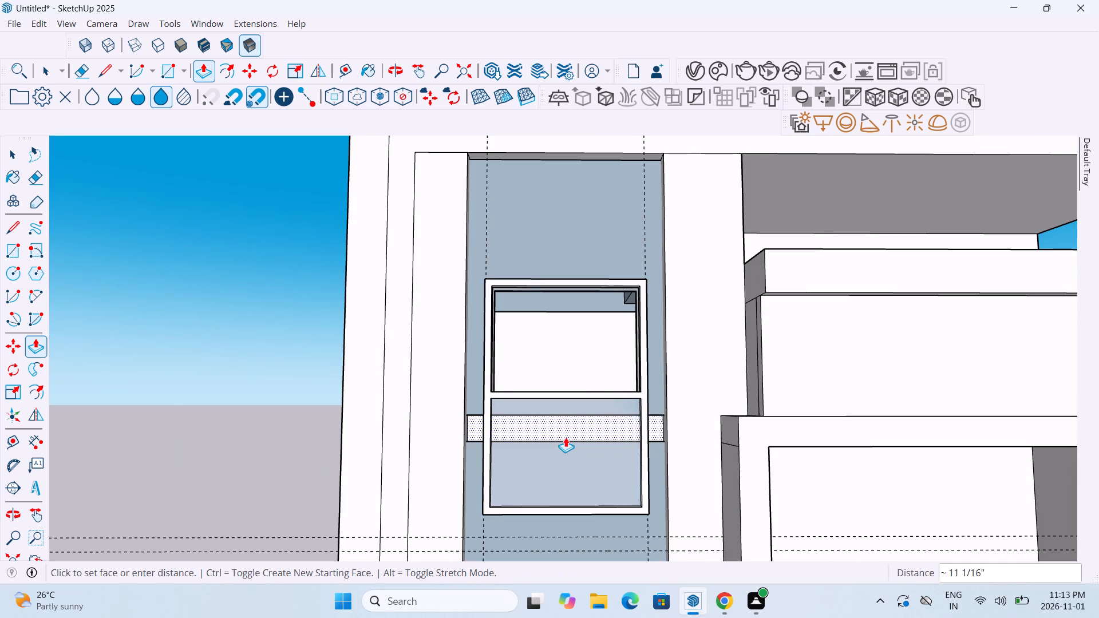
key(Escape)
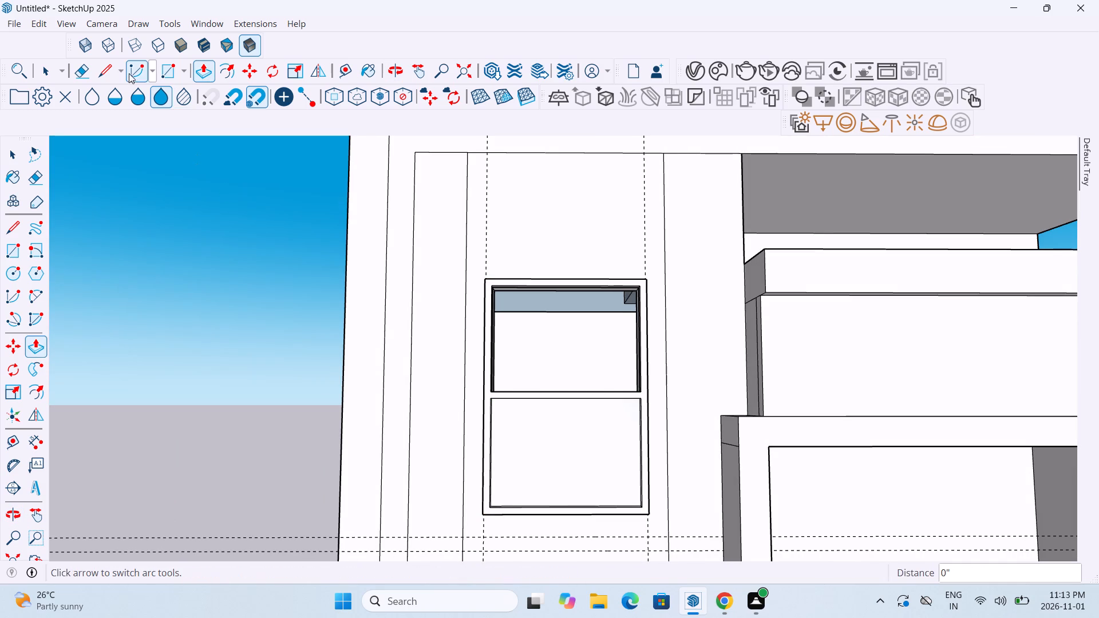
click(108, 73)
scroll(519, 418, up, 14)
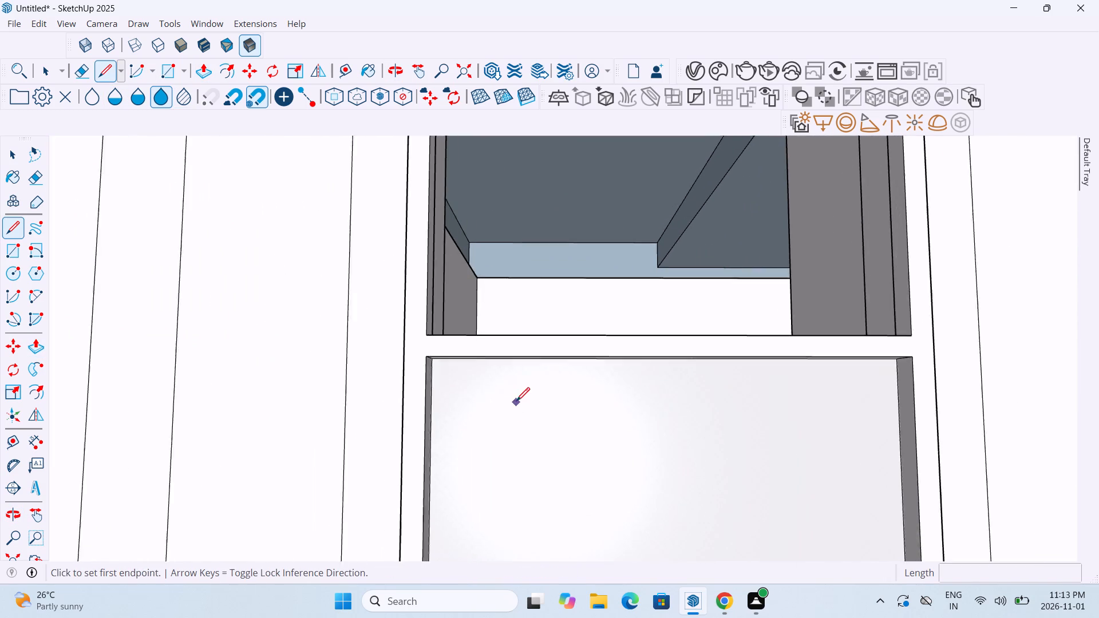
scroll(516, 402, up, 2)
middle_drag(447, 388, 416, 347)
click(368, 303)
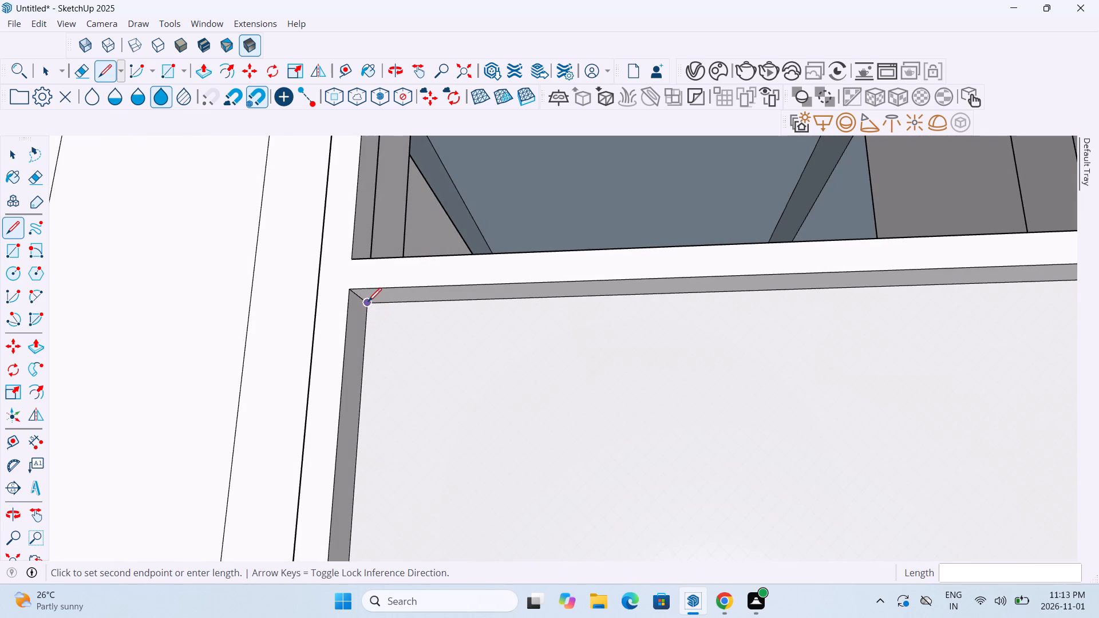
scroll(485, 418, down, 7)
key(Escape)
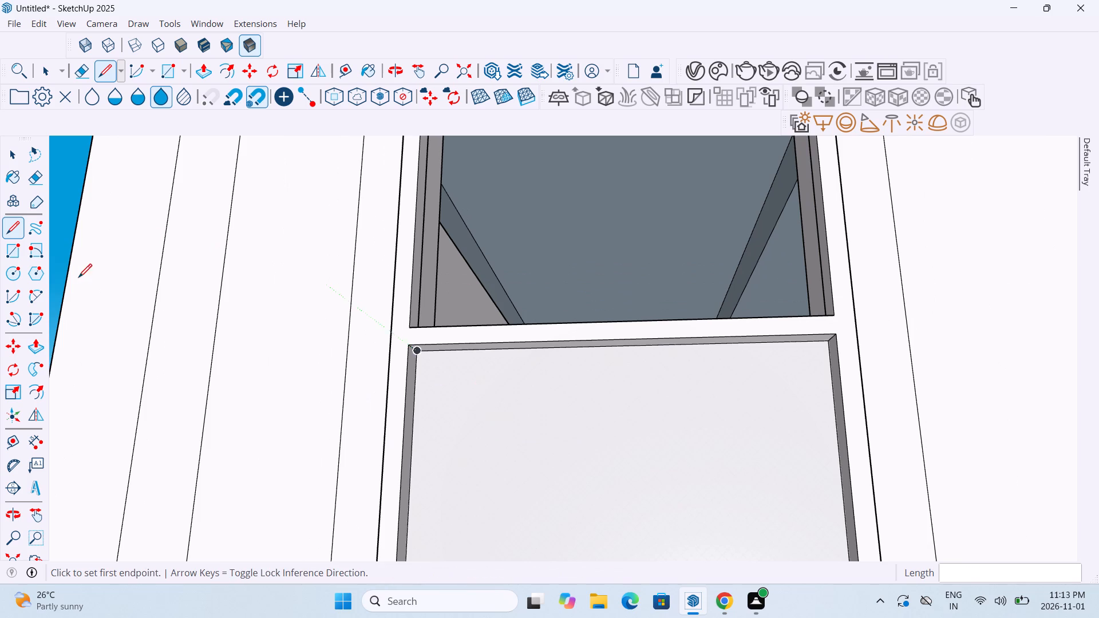
Draw a rectangle of about 5' 6" by 3' 11" around the lower pane, between opposite inner corners of its frame.
click(5, 251)
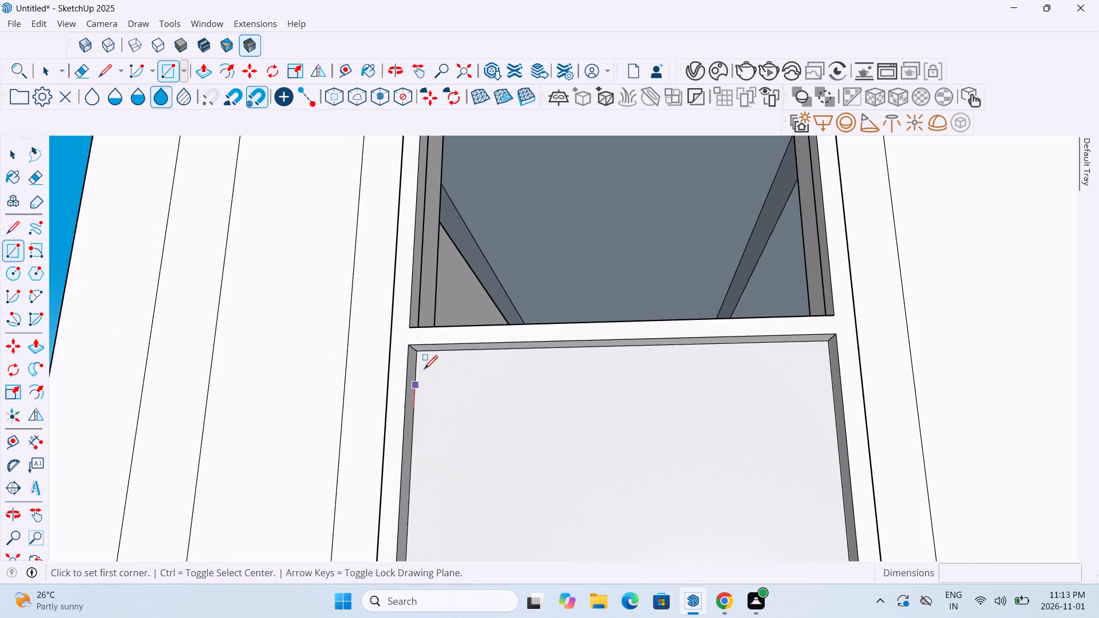
scroll(424, 369, up, 5)
click(418, 343)
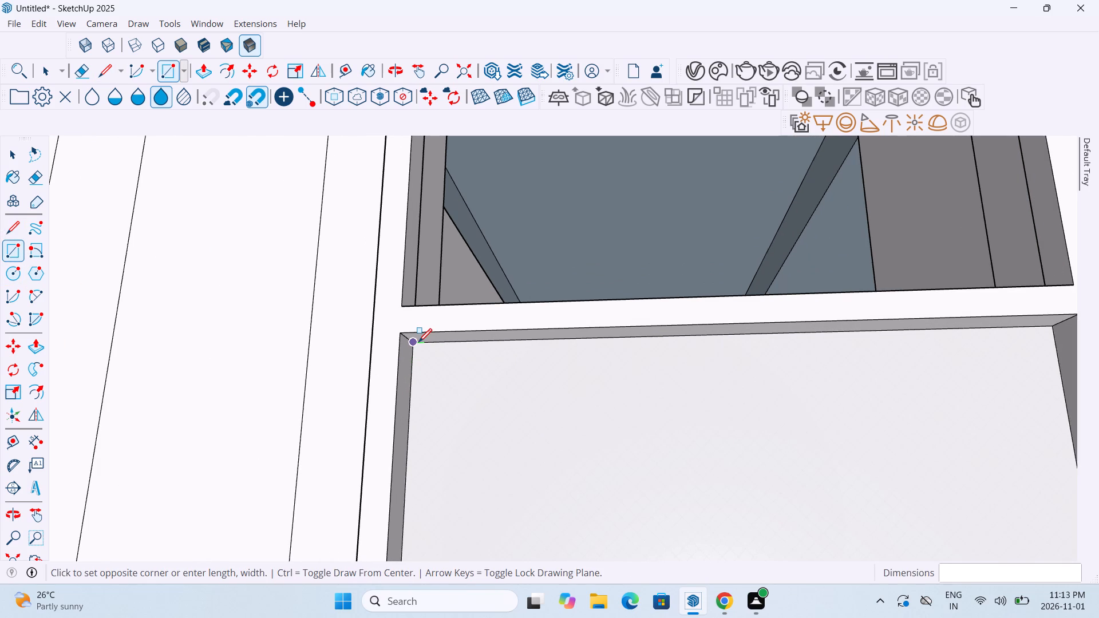
scroll(488, 377, down, 11)
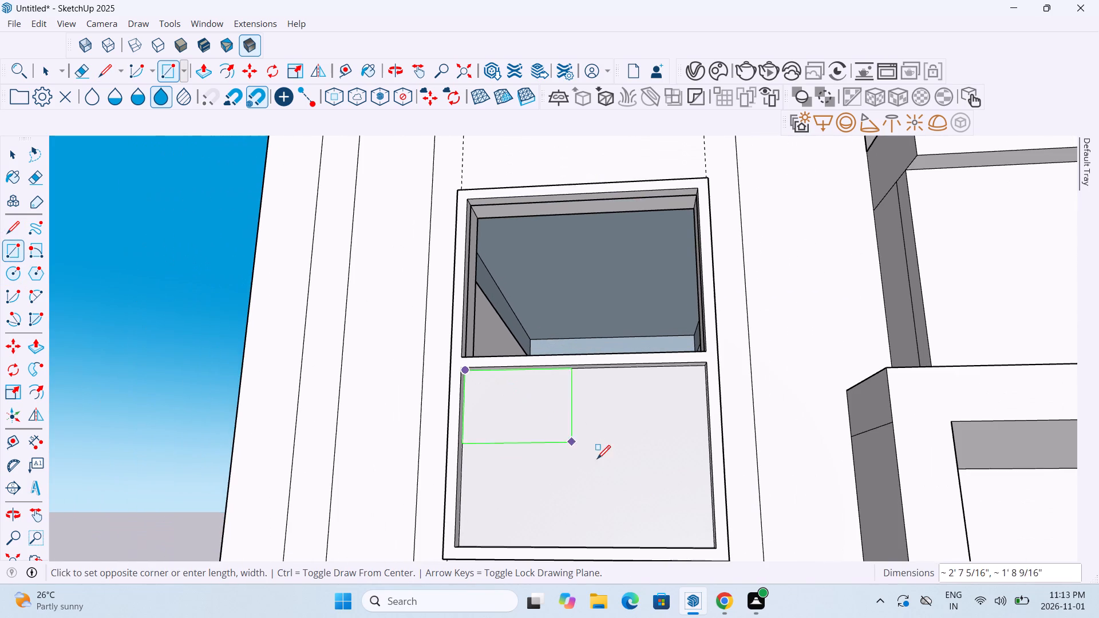
scroll(709, 536, up, 2)
scroll(709, 536, down, 1)
scroll(709, 536, up, 8)
middle_drag(710, 536, 720, 566)
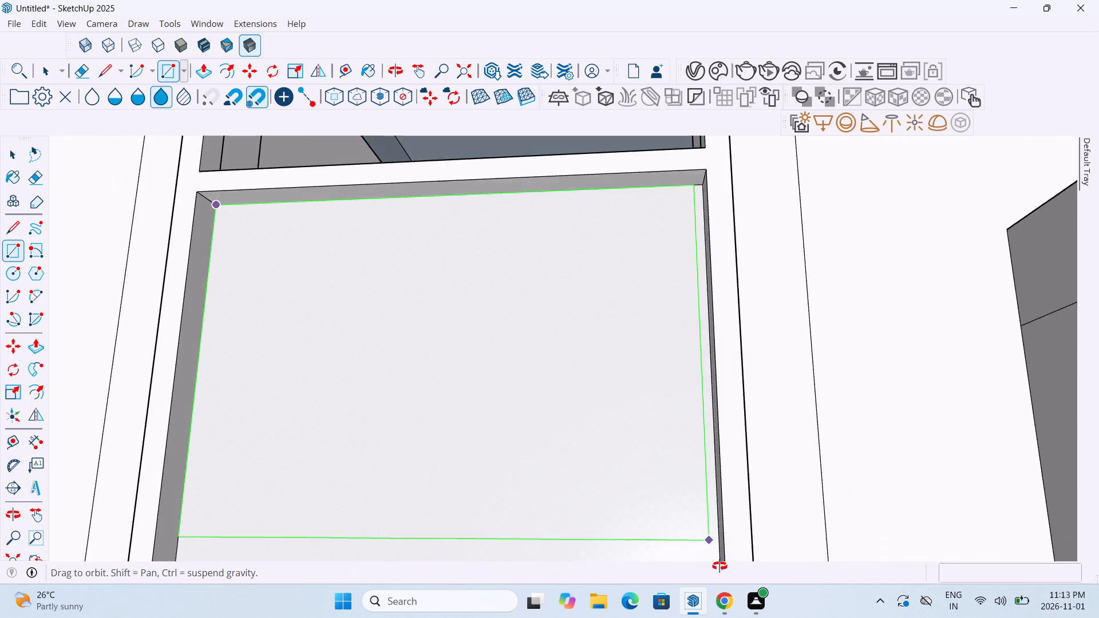
middle_drag(720, 566, 920, 524)
scroll(920, 524, down, 2)
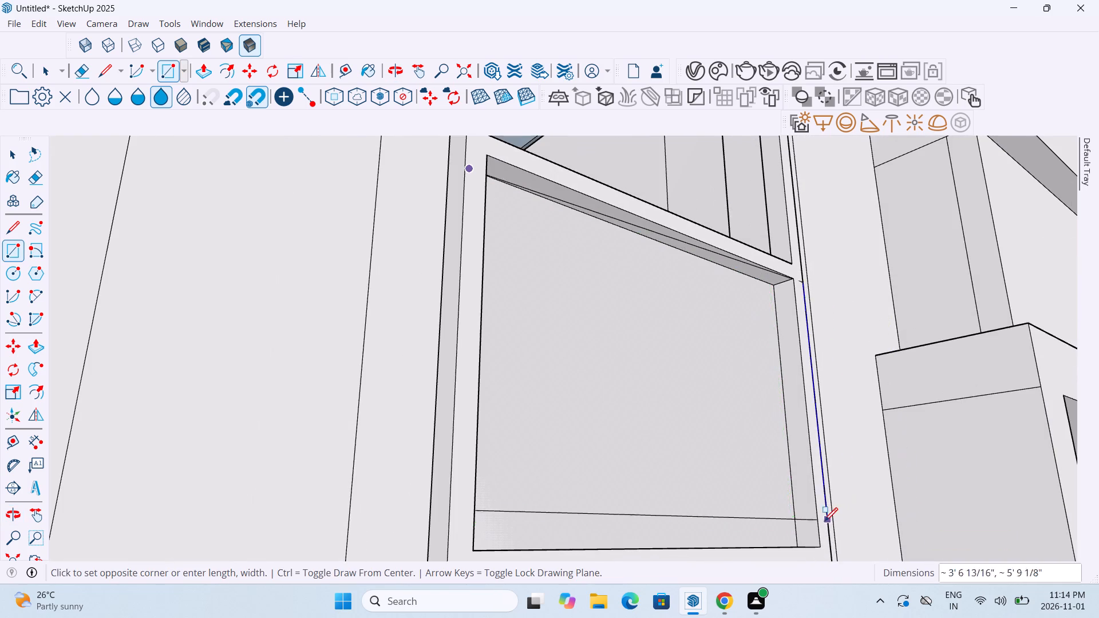
middle_drag(823, 526, 815, 558)
scroll(789, 557, down, 6)
scroll(789, 557, up, 8)
scroll(789, 557, down, 7)
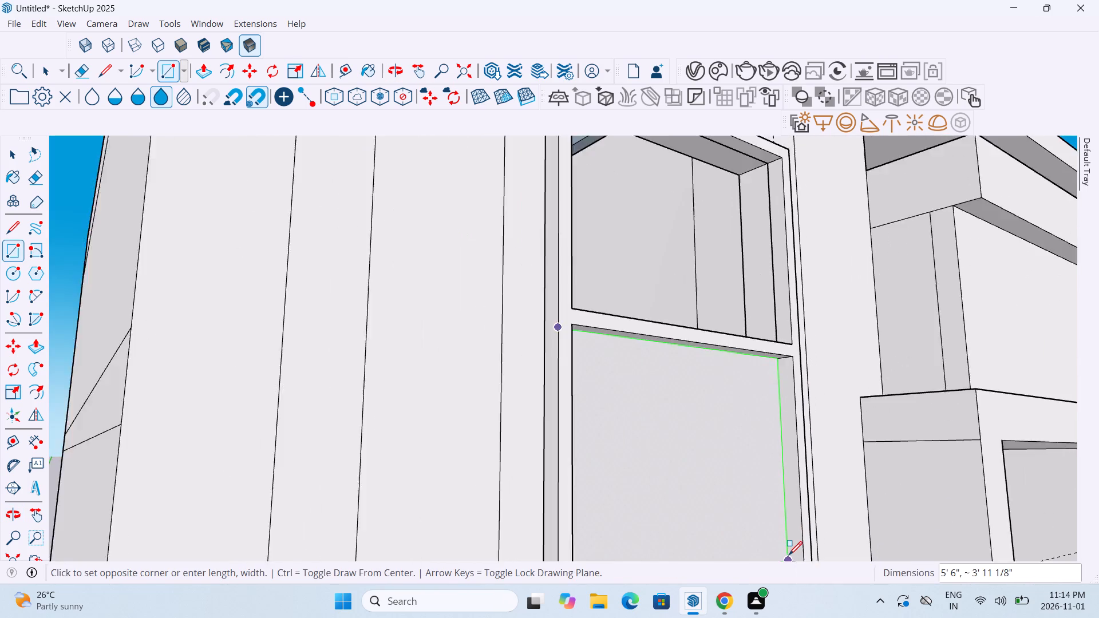
scroll(789, 556, down, 4)
scroll(789, 556, up, 1)
scroll(789, 556, down, 2)
scroll(789, 556, down, 20)
scroll(789, 556, down, 3)
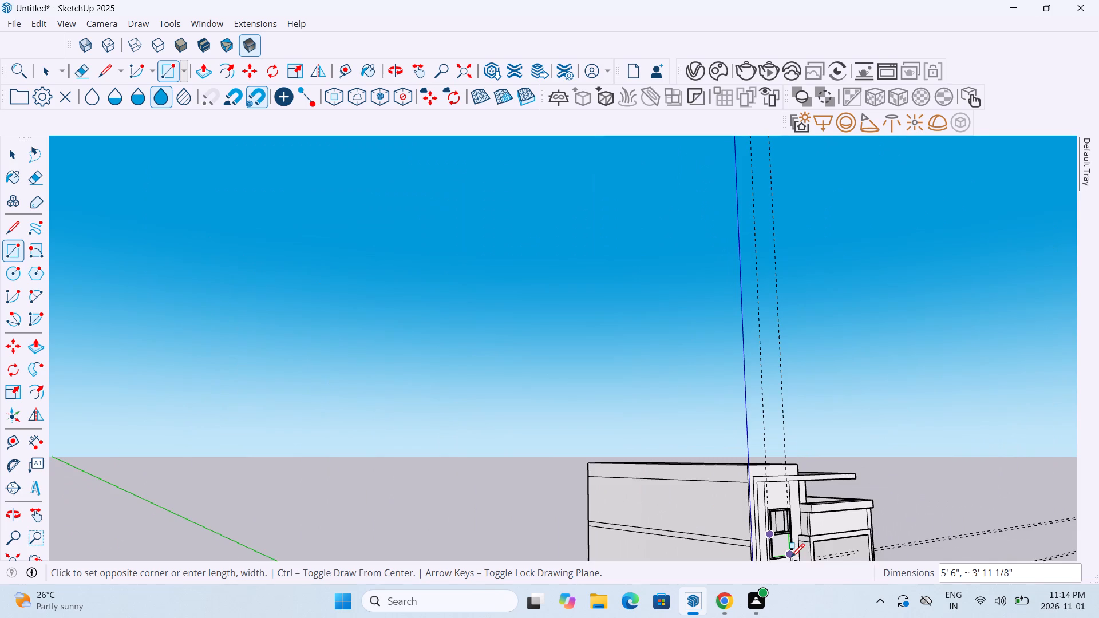
scroll(791, 558, up, 4)
scroll(791, 558, down, 1)
scroll(791, 558, up, 7)
scroll(791, 558, down, 1)
scroll(791, 558, up, 15)
scroll(791, 558, down, 1)
scroll(791, 558, up, 8)
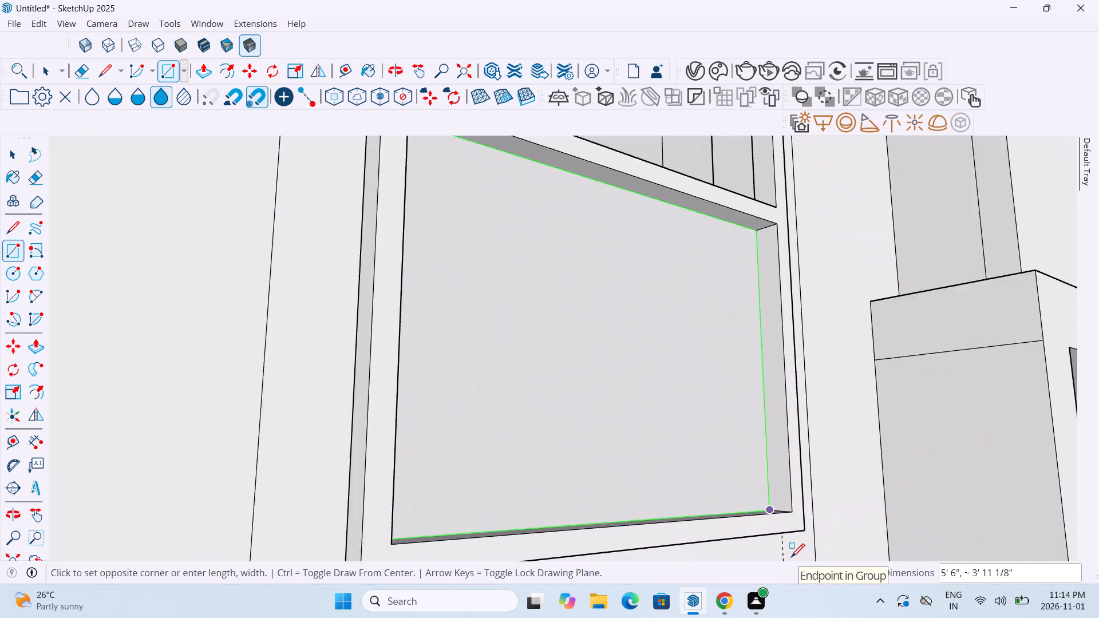
scroll(790, 546, up, 5)
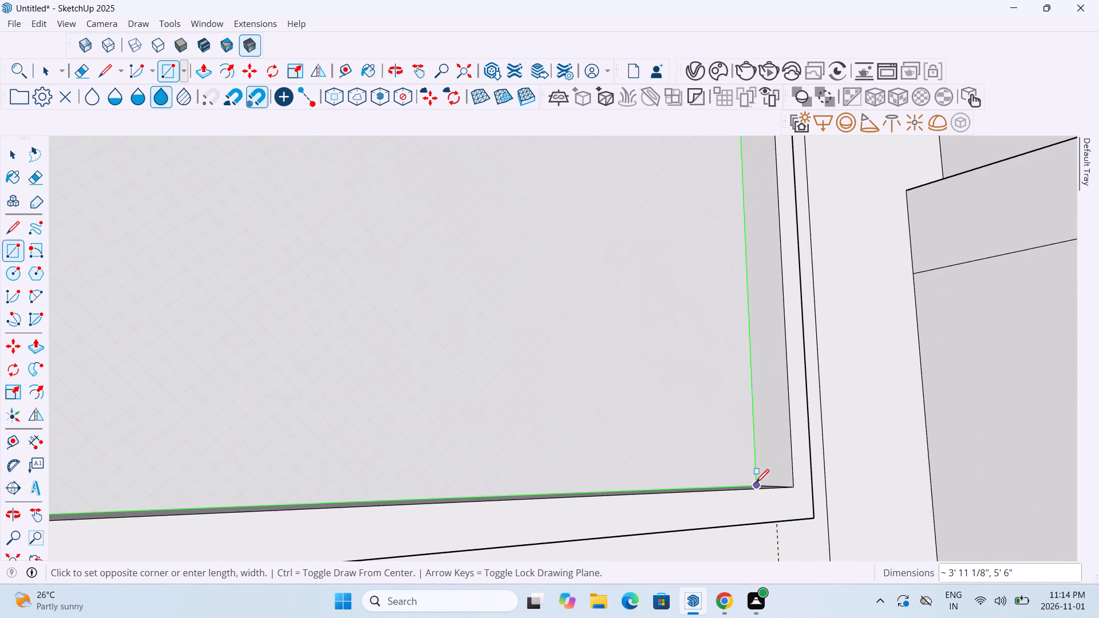
click(756, 484)
scroll(756, 484, down, 15)
middle_drag(756, 484, 671, 501)
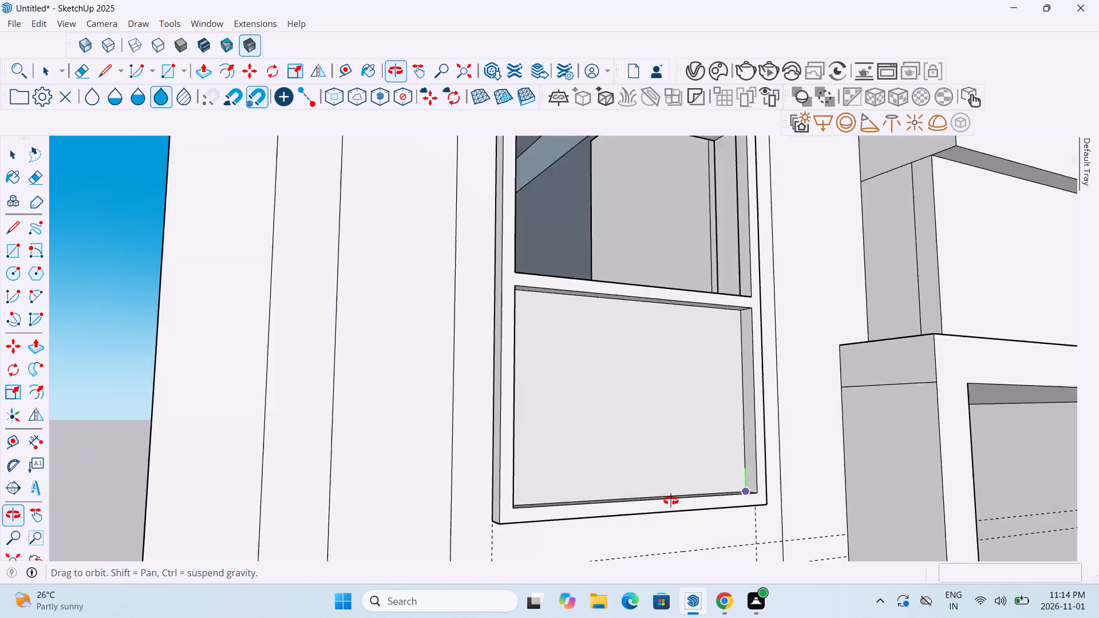
middle_drag(671, 501, 578, 506)
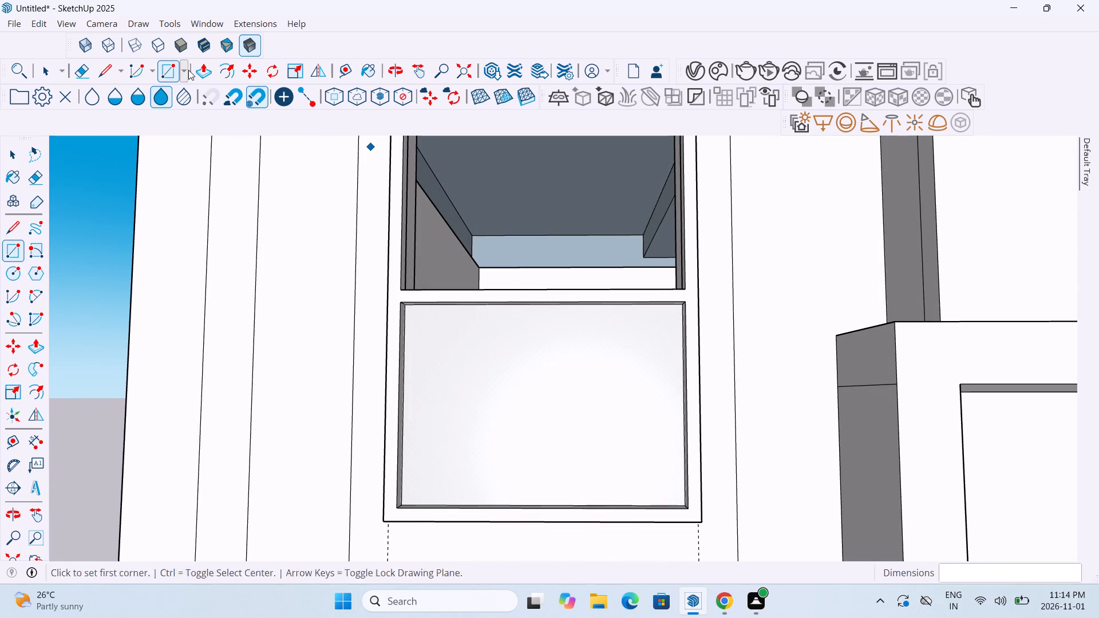
Delete the rectangular wall face behind the upper window's lower glass pane.
click(197, 69)
click(507, 347)
key(Delete)
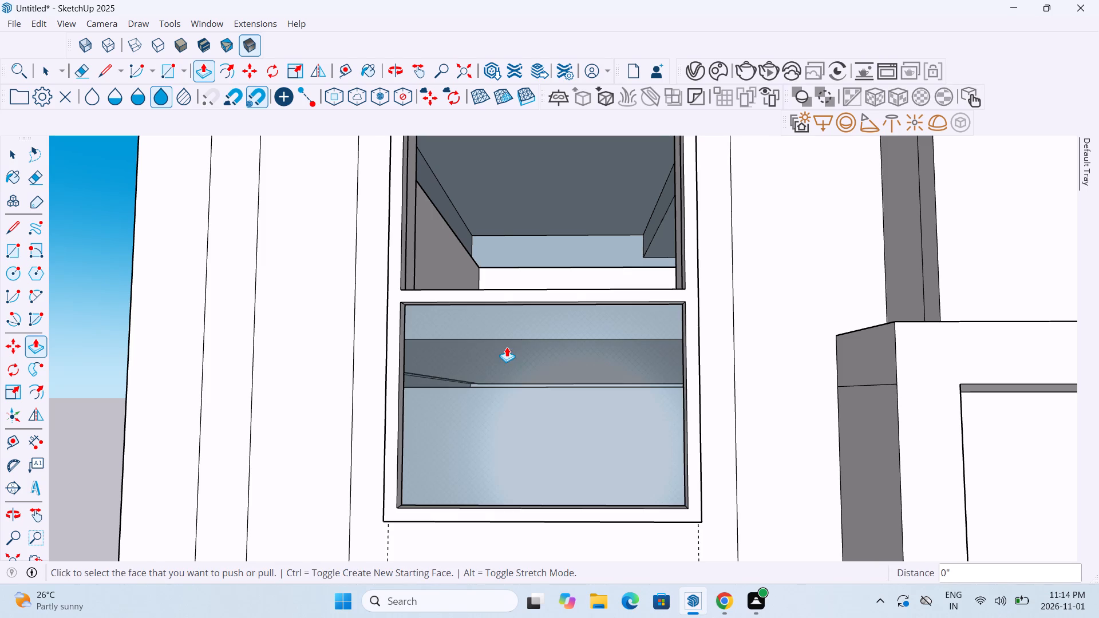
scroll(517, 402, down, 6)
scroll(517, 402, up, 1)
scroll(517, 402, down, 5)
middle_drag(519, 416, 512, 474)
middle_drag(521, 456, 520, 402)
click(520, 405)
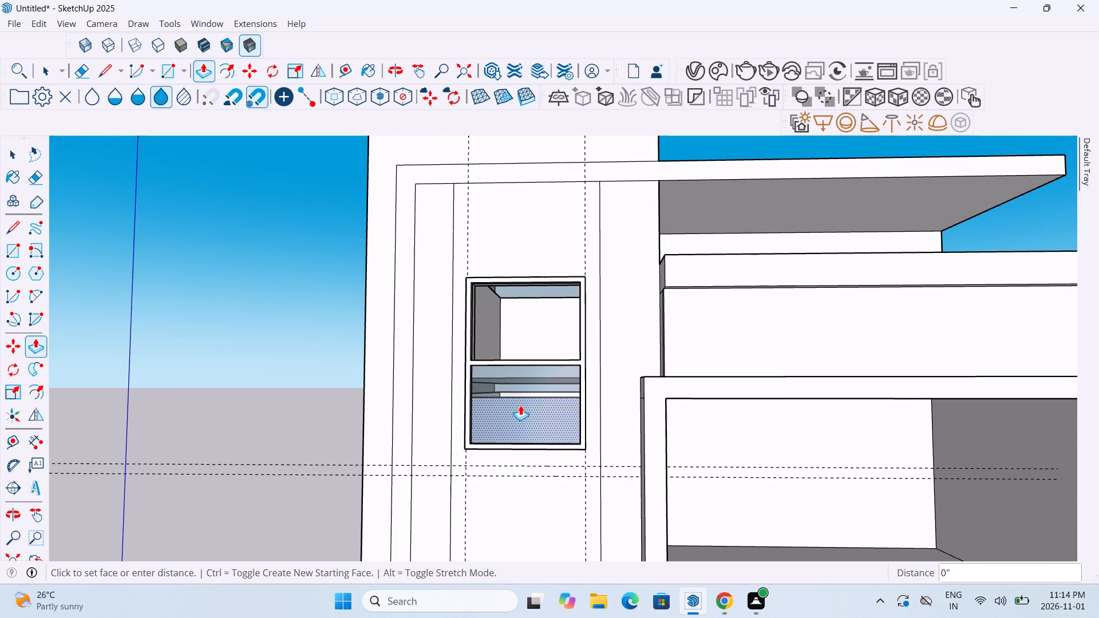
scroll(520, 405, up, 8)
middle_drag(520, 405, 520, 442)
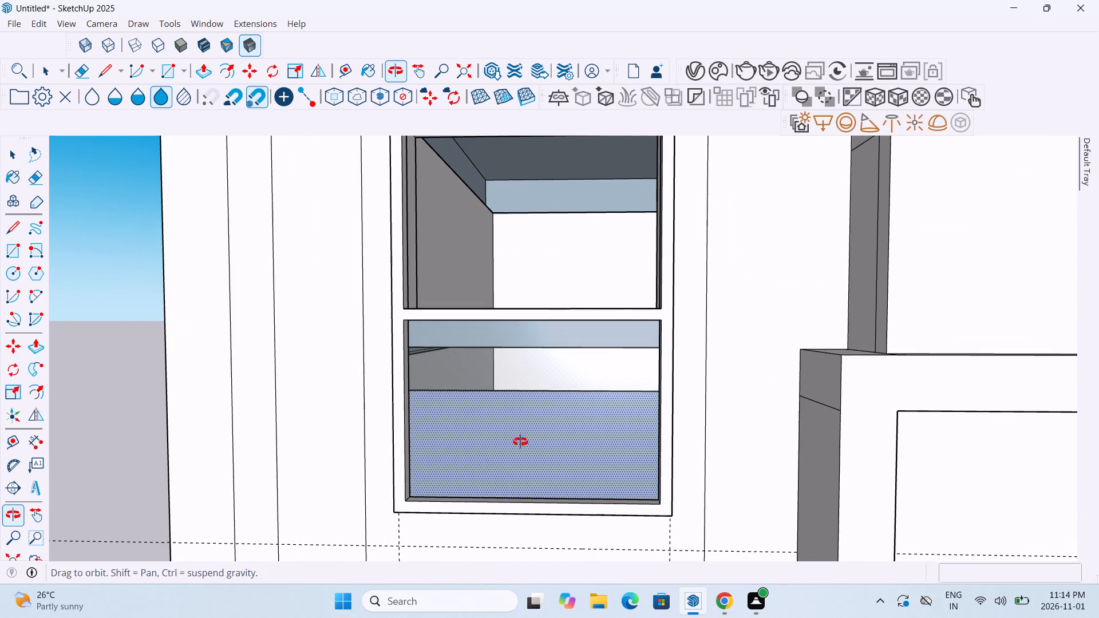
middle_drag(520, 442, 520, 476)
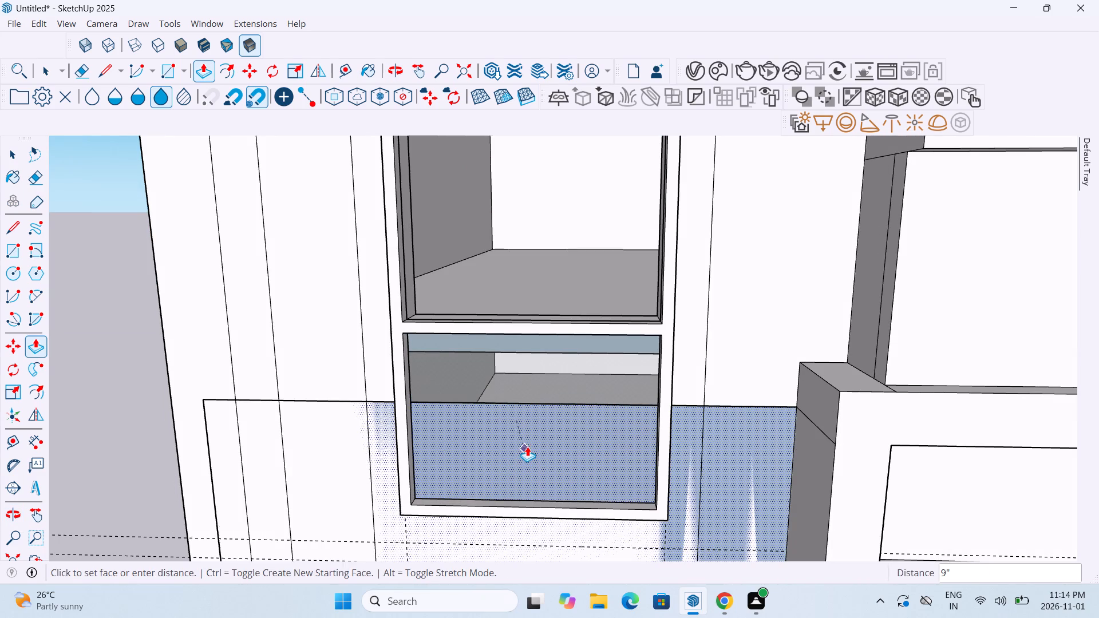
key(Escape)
Delete the remaining inner wall face blocking the opening behind the upper window's lower glass pane.
scroll(537, 414, down, 4)
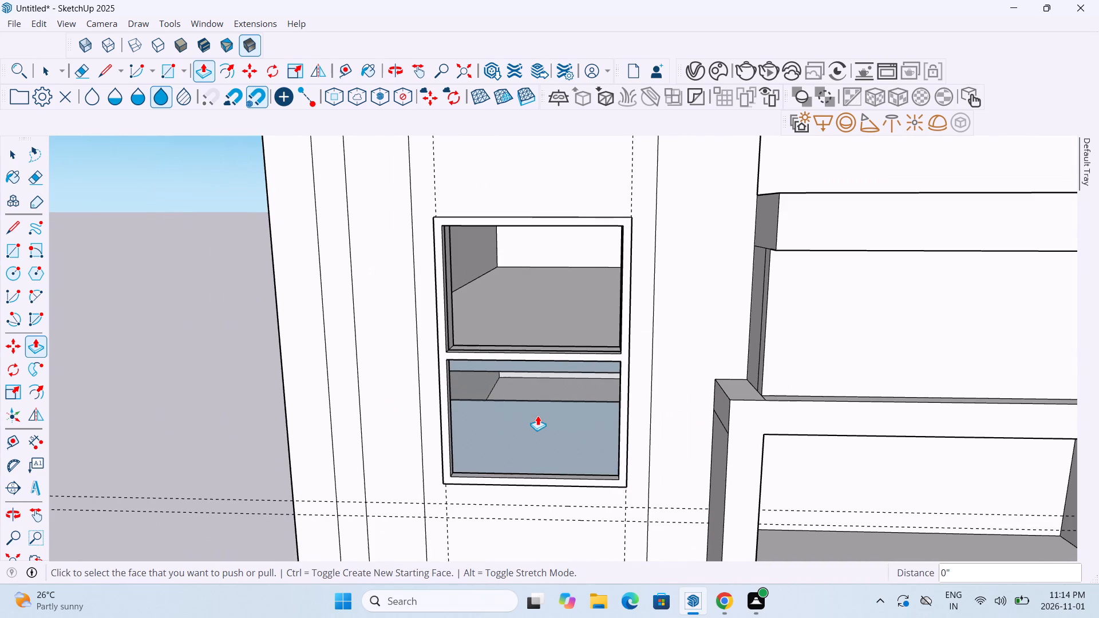
middle_drag(549, 406, 544, 462)
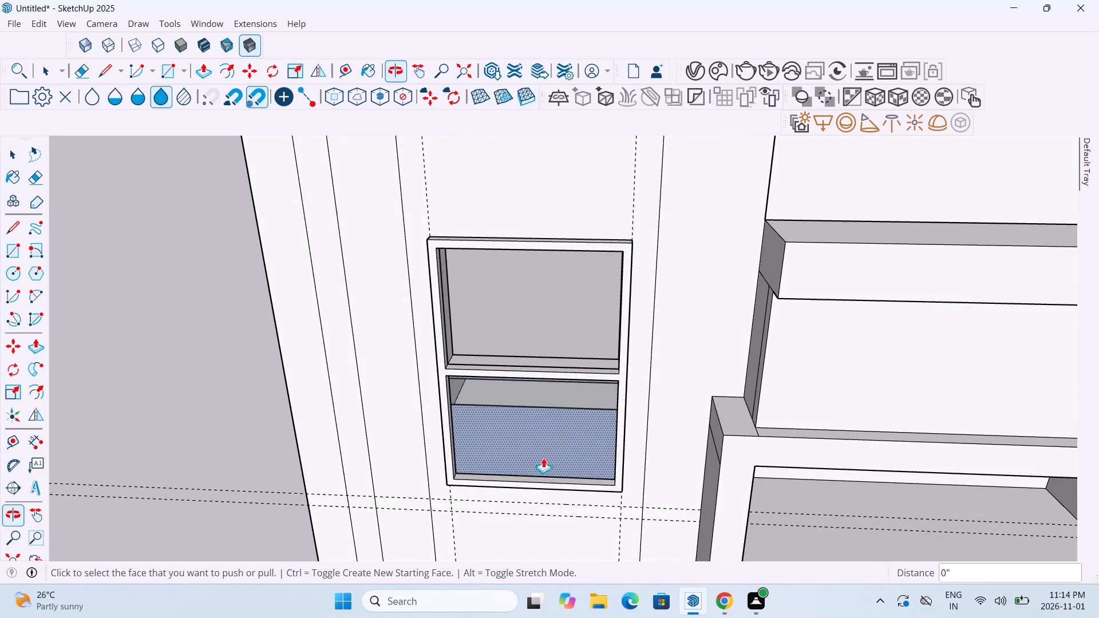
scroll(540, 414, up, 5)
click(540, 414)
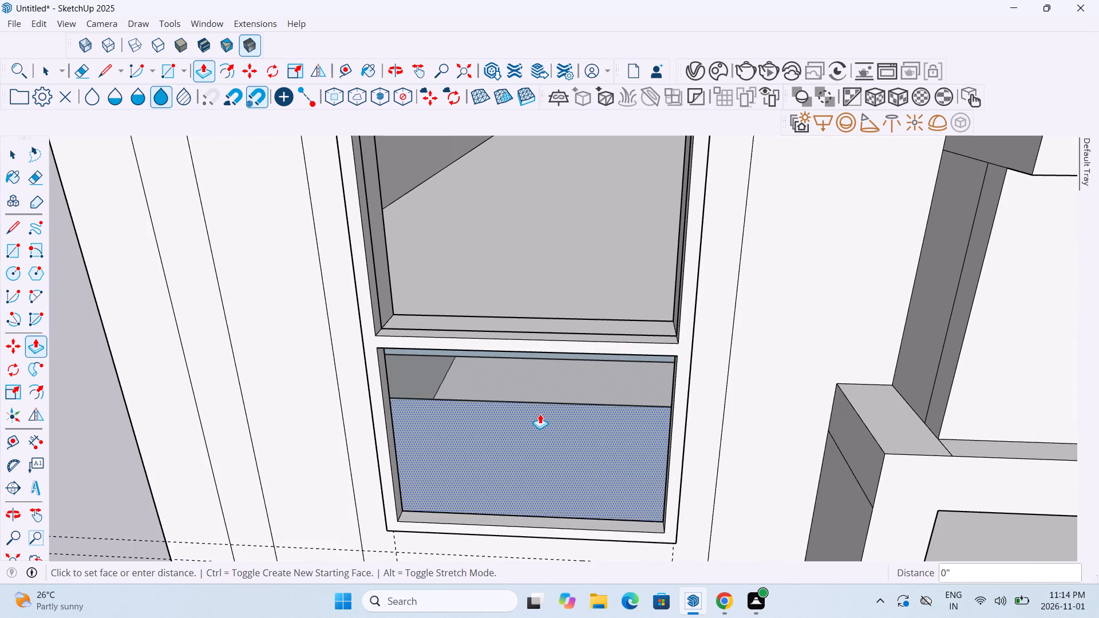
key(Delete)
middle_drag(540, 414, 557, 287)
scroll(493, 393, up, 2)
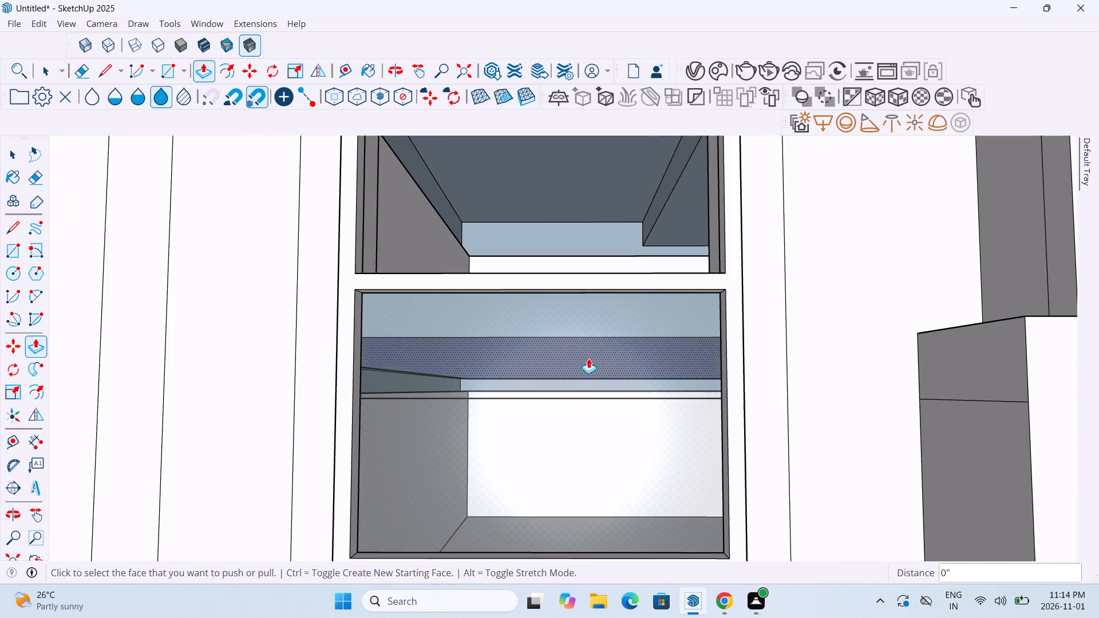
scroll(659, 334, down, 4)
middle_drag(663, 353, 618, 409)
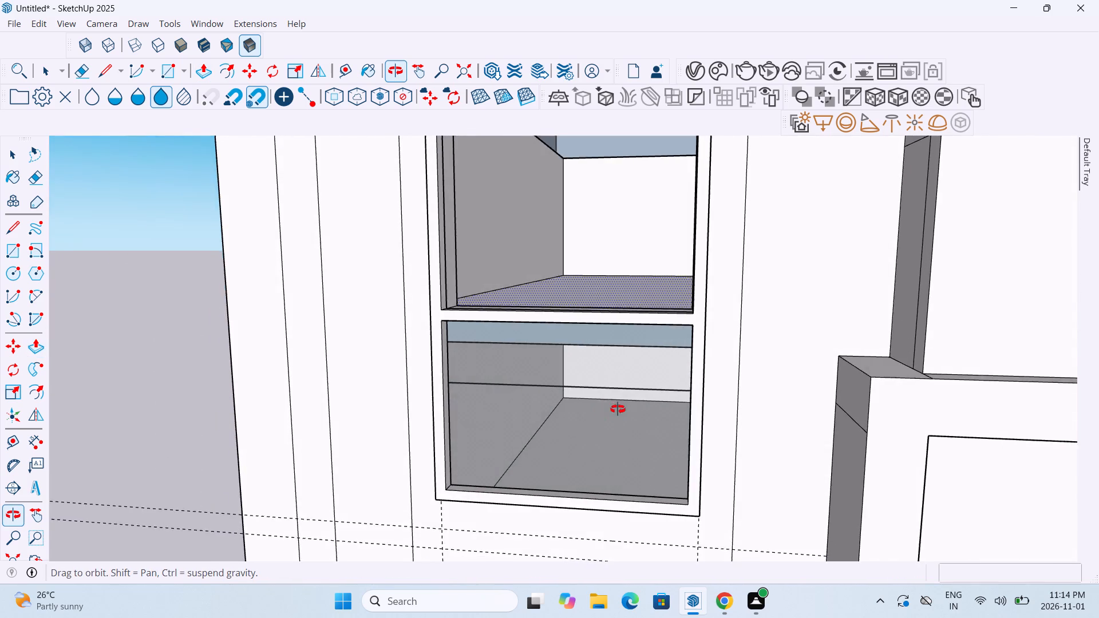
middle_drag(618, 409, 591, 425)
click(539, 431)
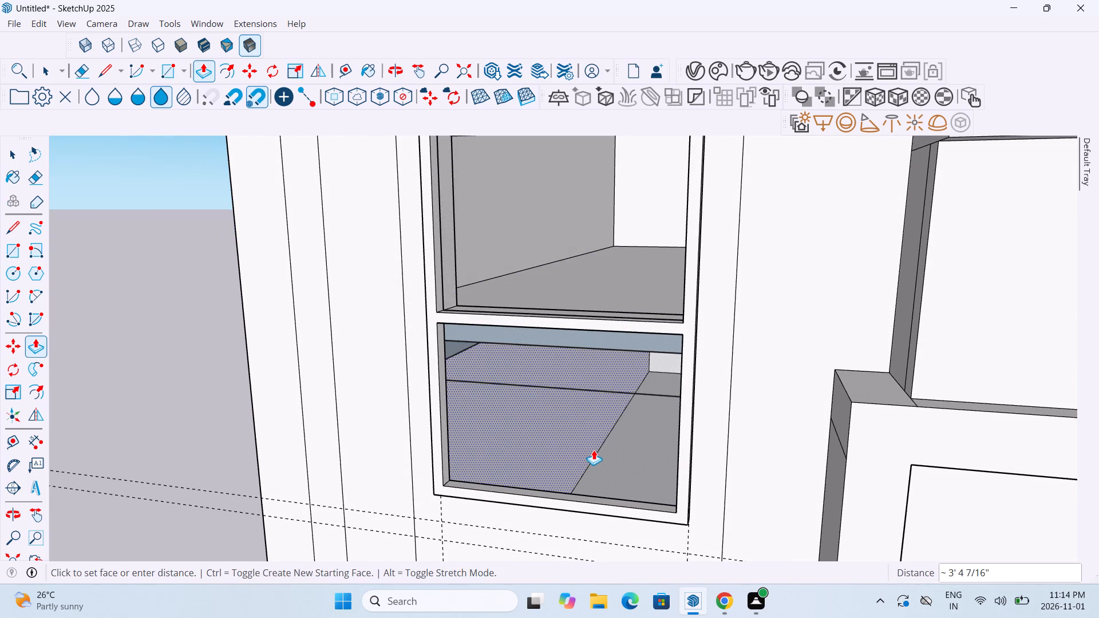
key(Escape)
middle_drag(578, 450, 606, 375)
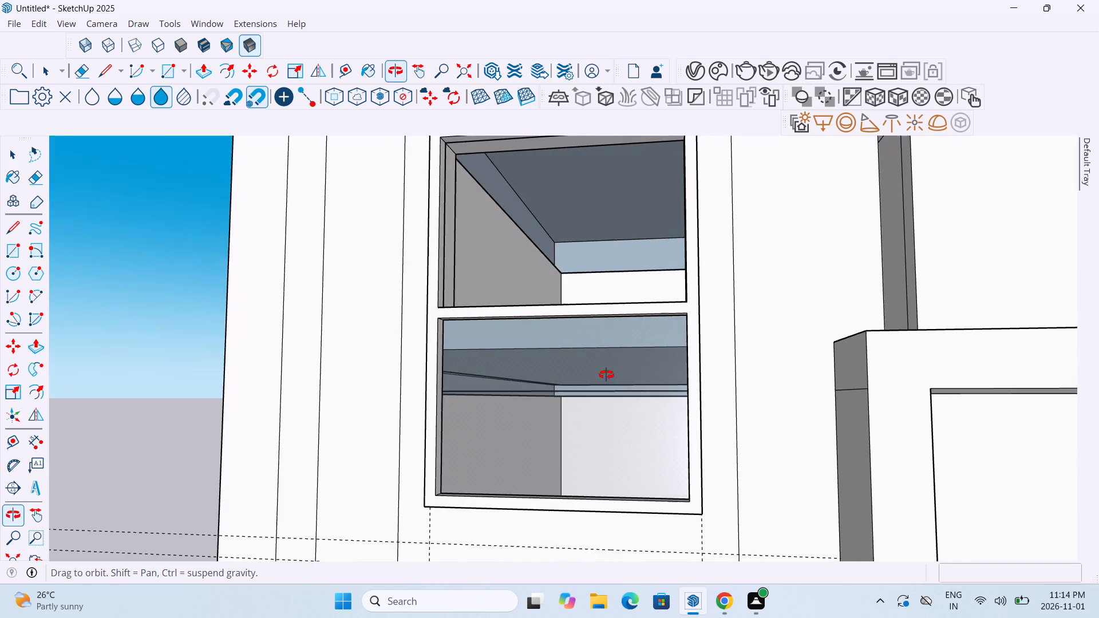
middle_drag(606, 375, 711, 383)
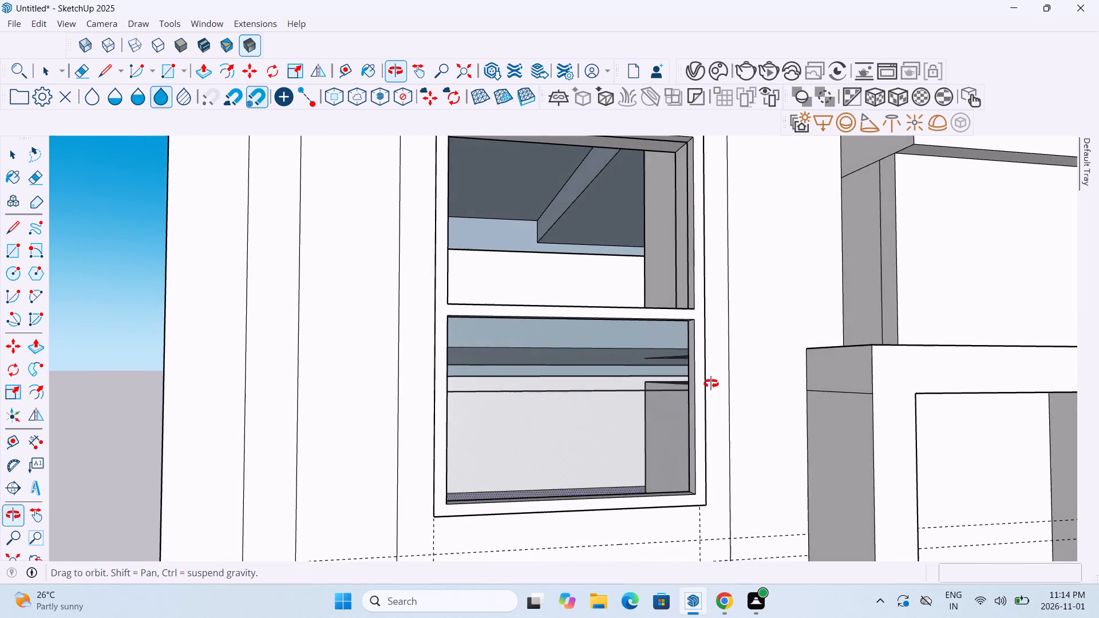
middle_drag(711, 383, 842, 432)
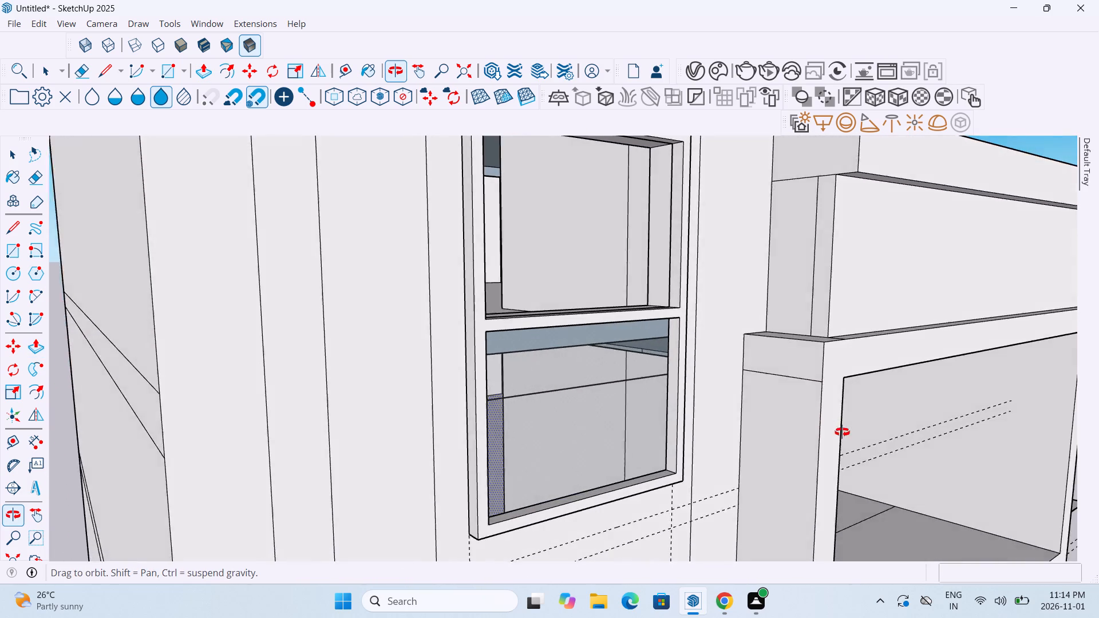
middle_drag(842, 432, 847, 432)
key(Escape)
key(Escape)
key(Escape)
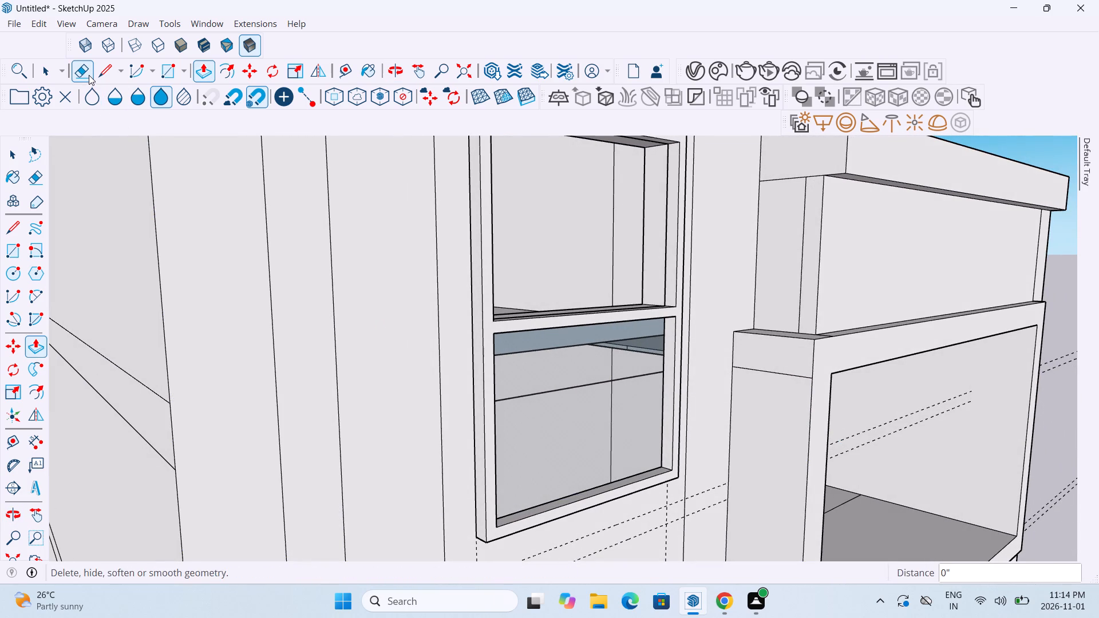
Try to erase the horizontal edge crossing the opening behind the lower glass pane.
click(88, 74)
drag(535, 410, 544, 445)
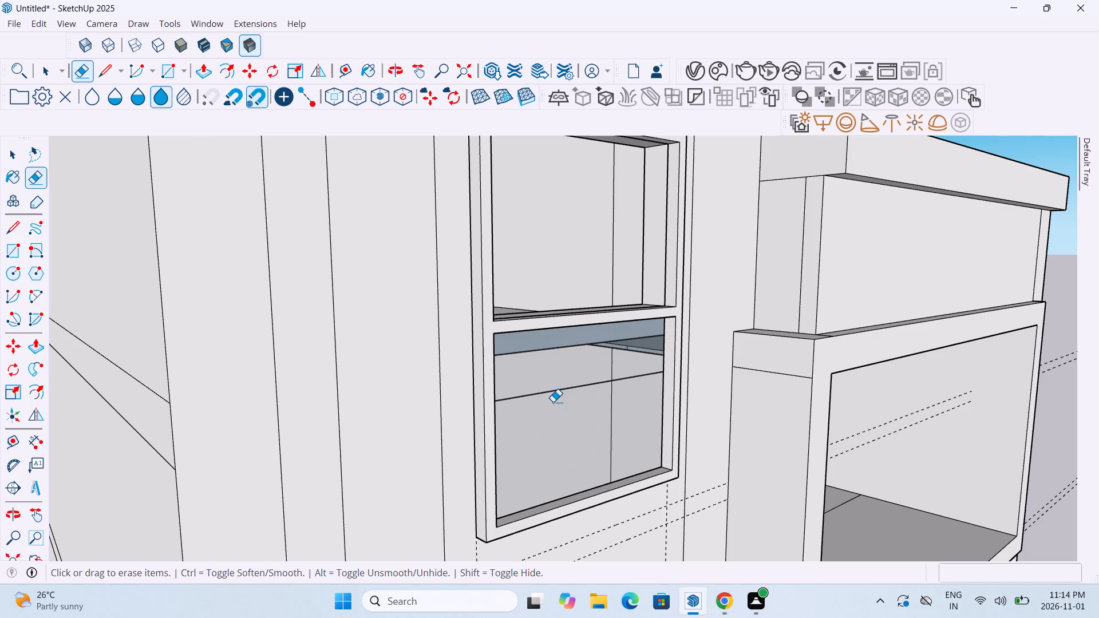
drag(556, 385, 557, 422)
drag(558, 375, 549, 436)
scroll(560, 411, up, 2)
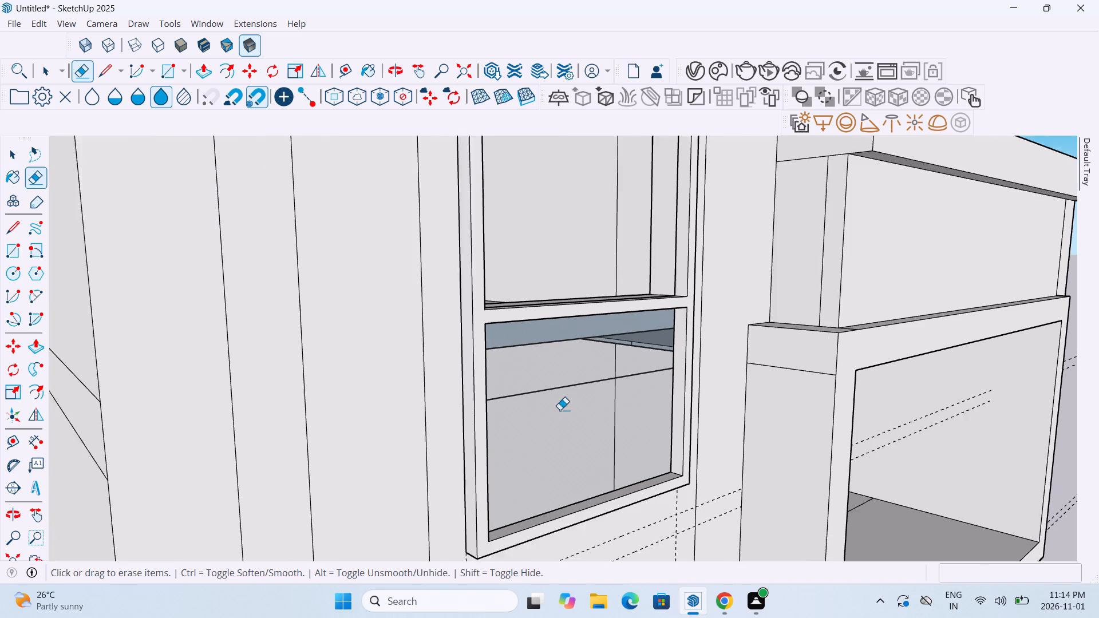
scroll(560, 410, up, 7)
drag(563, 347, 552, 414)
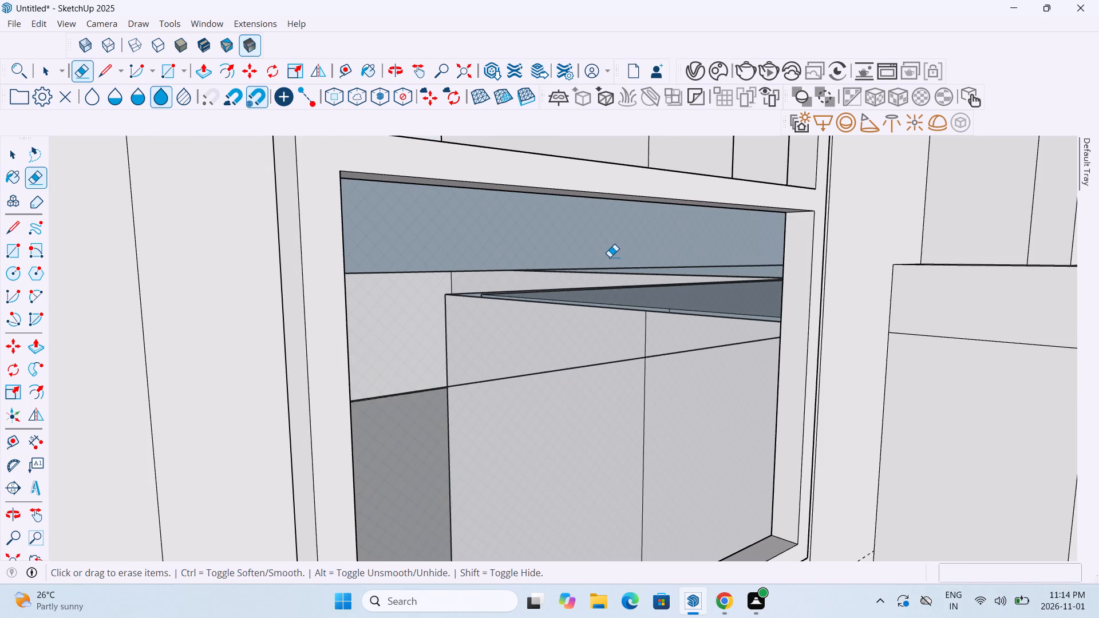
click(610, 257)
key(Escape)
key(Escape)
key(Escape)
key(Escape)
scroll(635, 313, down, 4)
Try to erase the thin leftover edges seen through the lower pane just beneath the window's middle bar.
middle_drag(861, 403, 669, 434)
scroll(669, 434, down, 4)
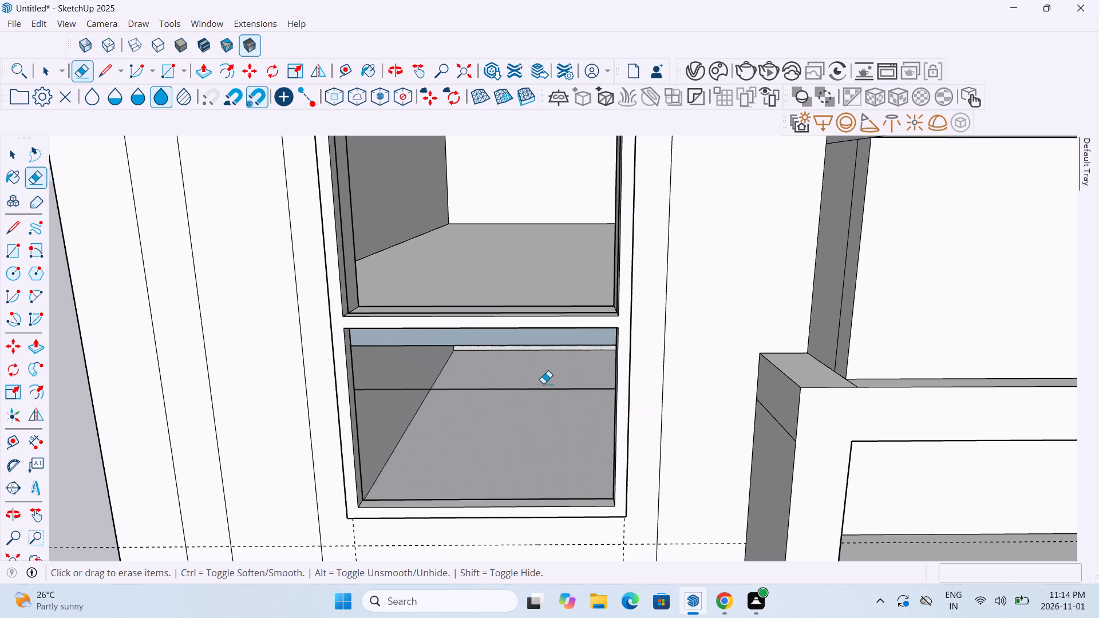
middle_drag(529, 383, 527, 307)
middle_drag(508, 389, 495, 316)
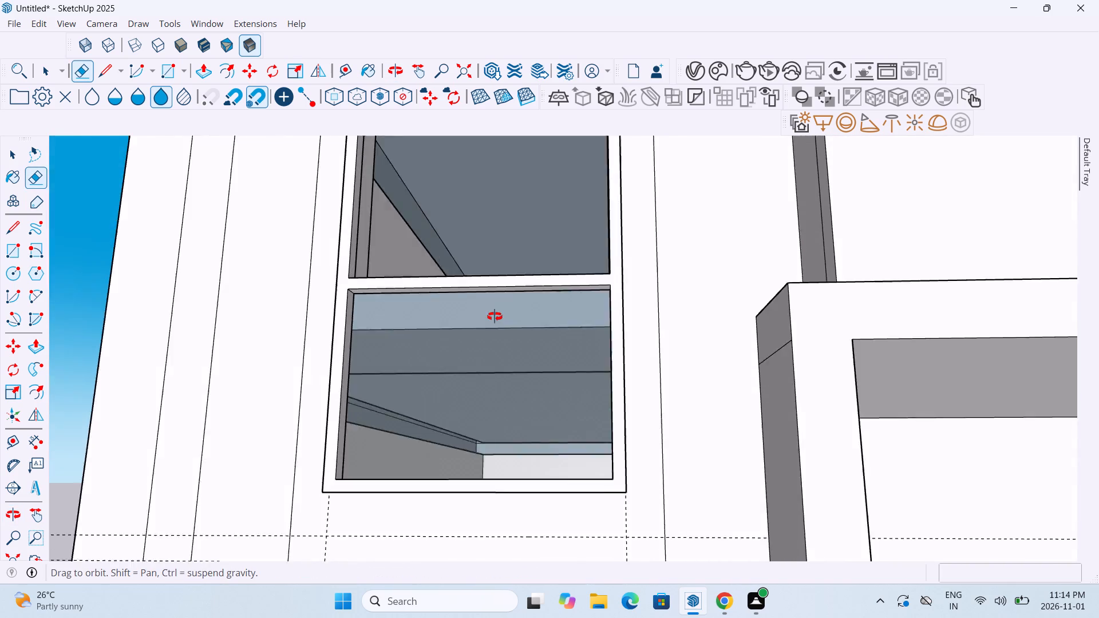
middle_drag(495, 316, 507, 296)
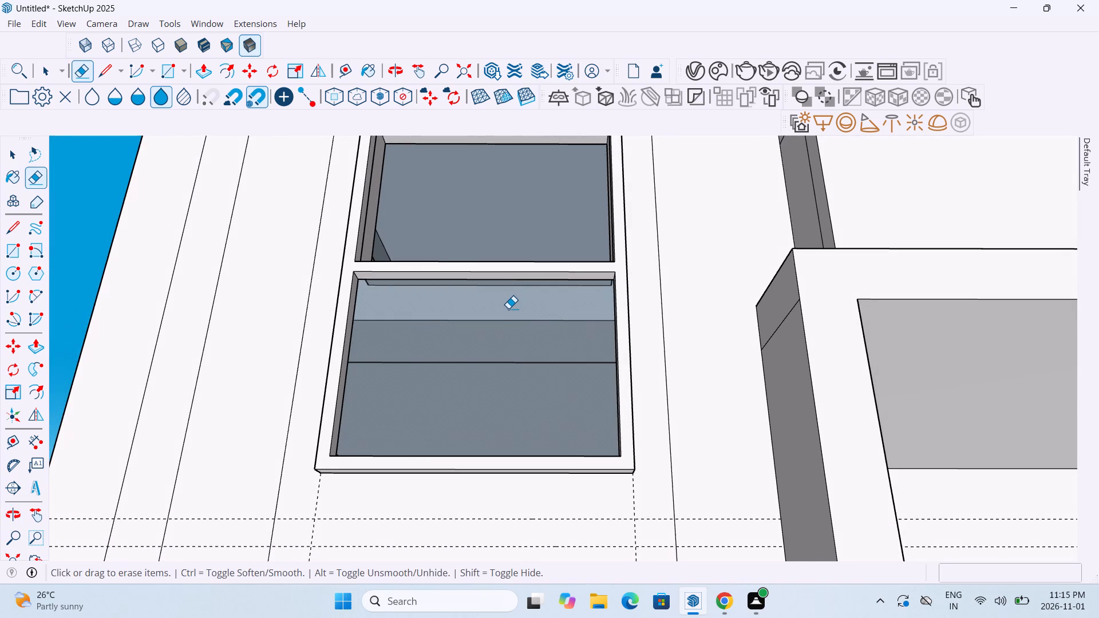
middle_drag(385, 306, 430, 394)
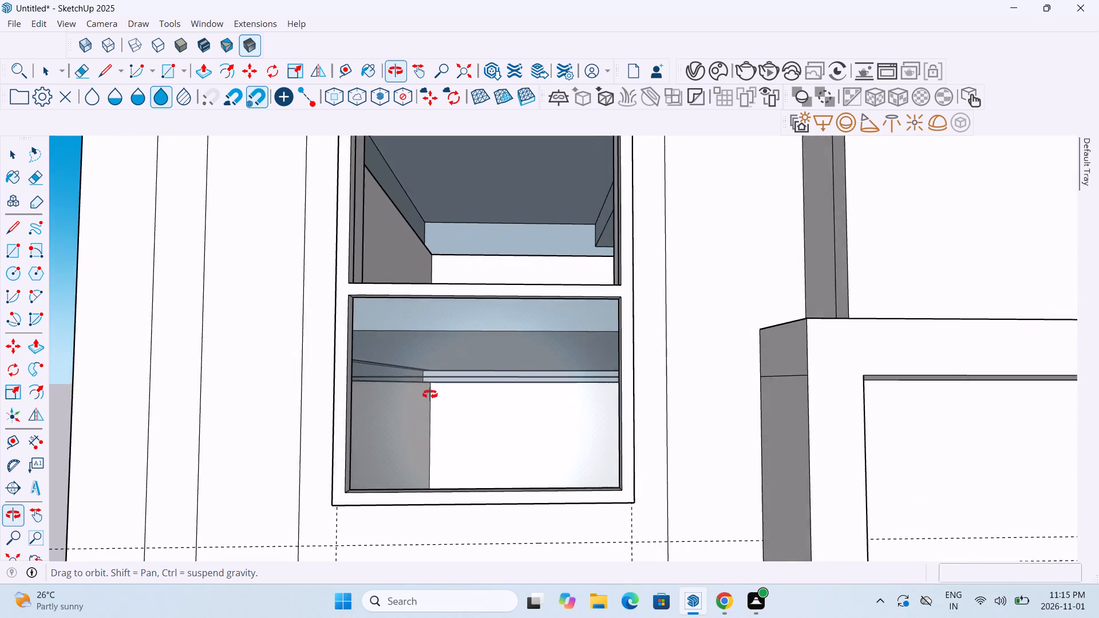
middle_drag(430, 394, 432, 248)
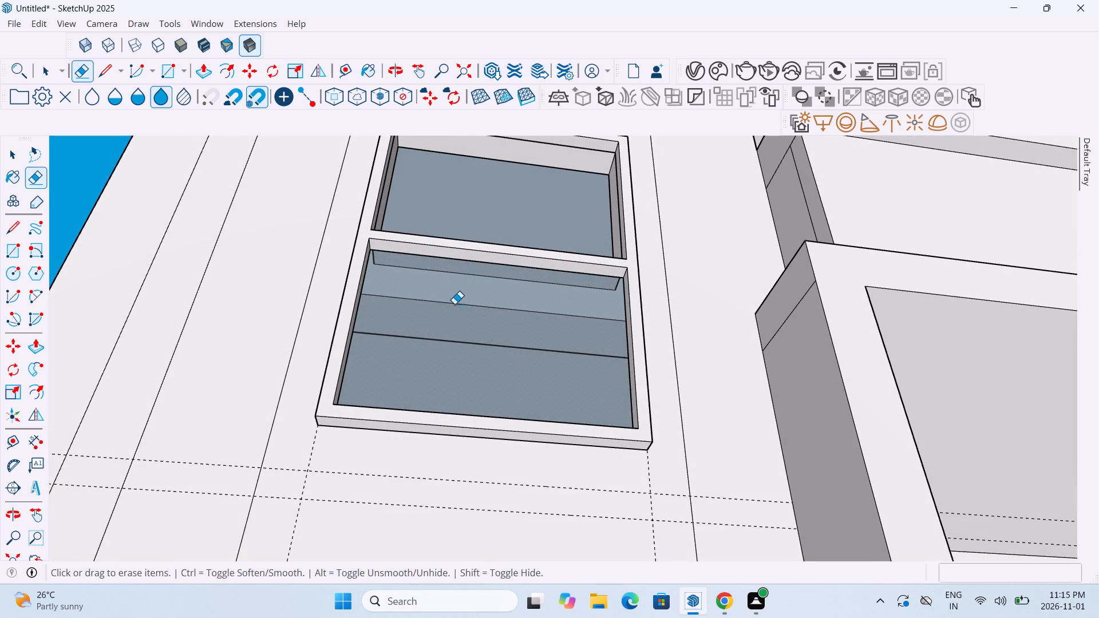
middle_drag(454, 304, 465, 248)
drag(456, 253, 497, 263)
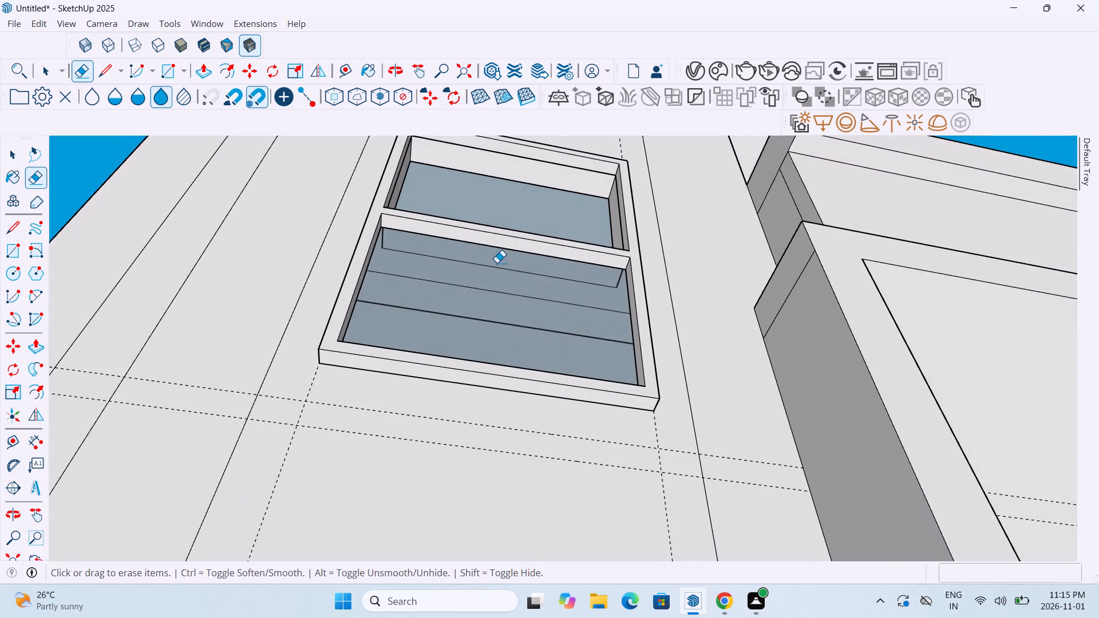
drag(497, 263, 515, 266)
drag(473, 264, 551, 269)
Examine the lower pane's glass and the opening behind it from several angles.
scroll(375, 239, up, 3)
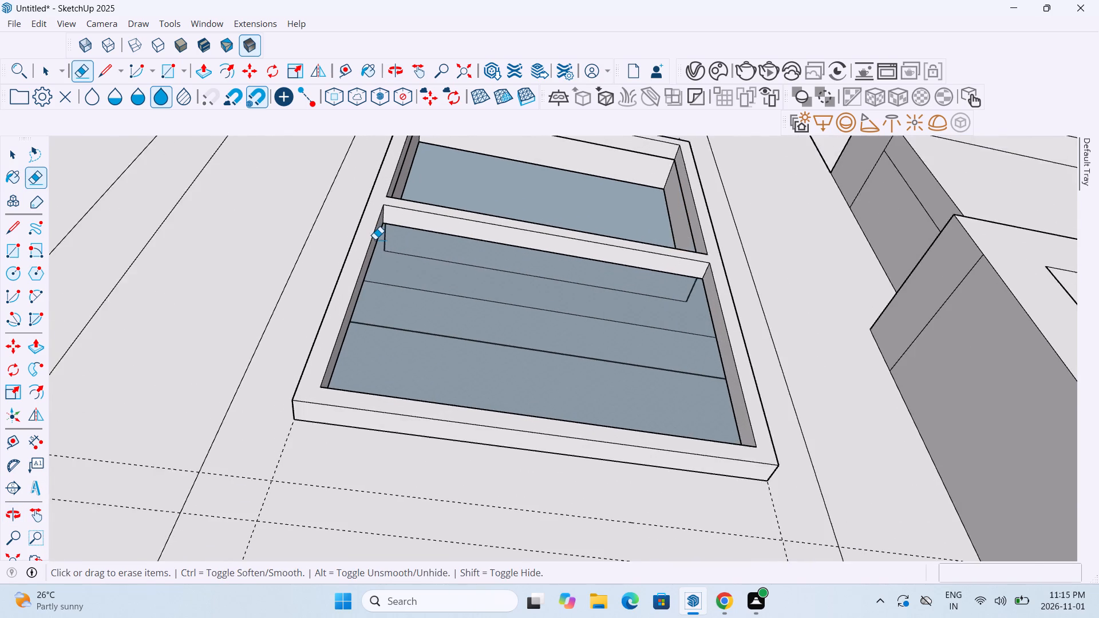
scroll(375, 239, up, 1)
middle_drag(549, 289, 532, 437)
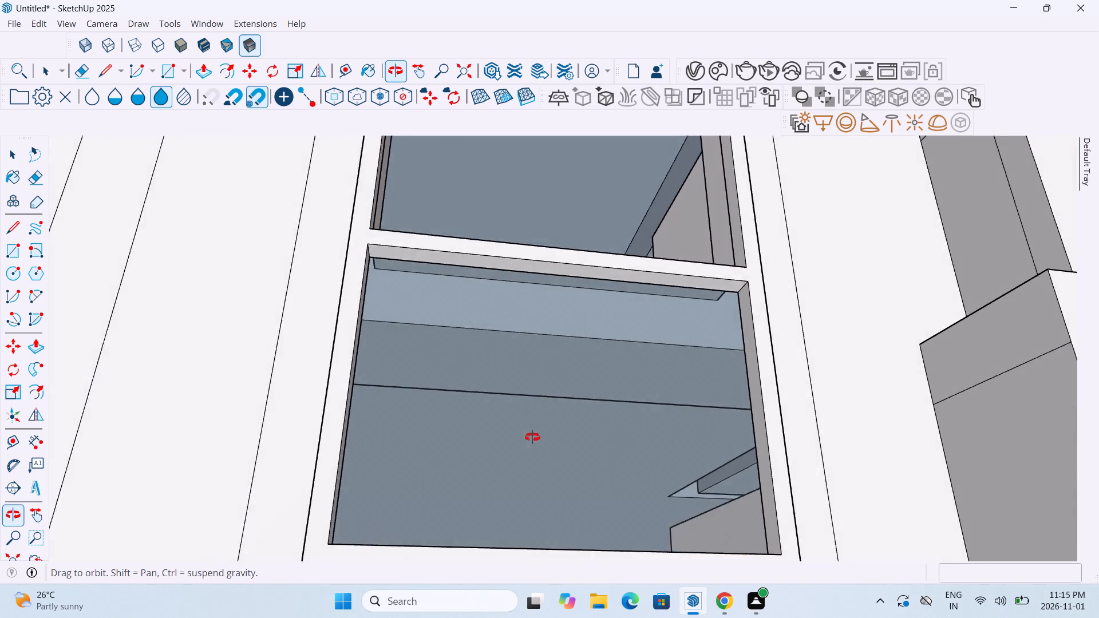
middle_drag(532, 437, 621, 358)
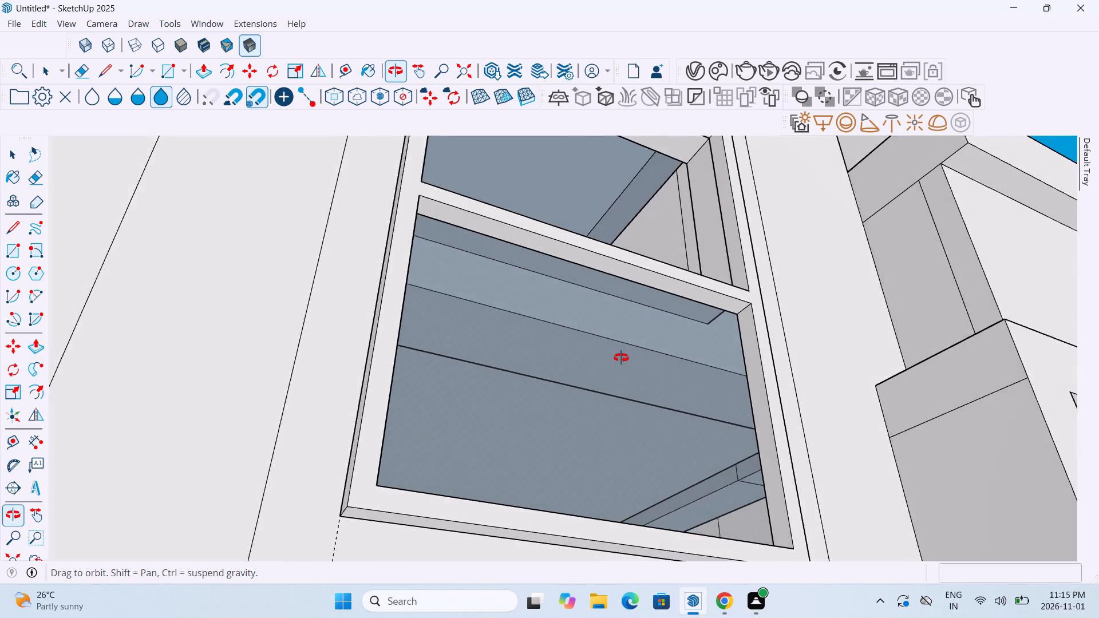
middle_drag(621, 358, 590, 308)
scroll(590, 308, down, 5)
middle_drag(629, 306, 596, 371)
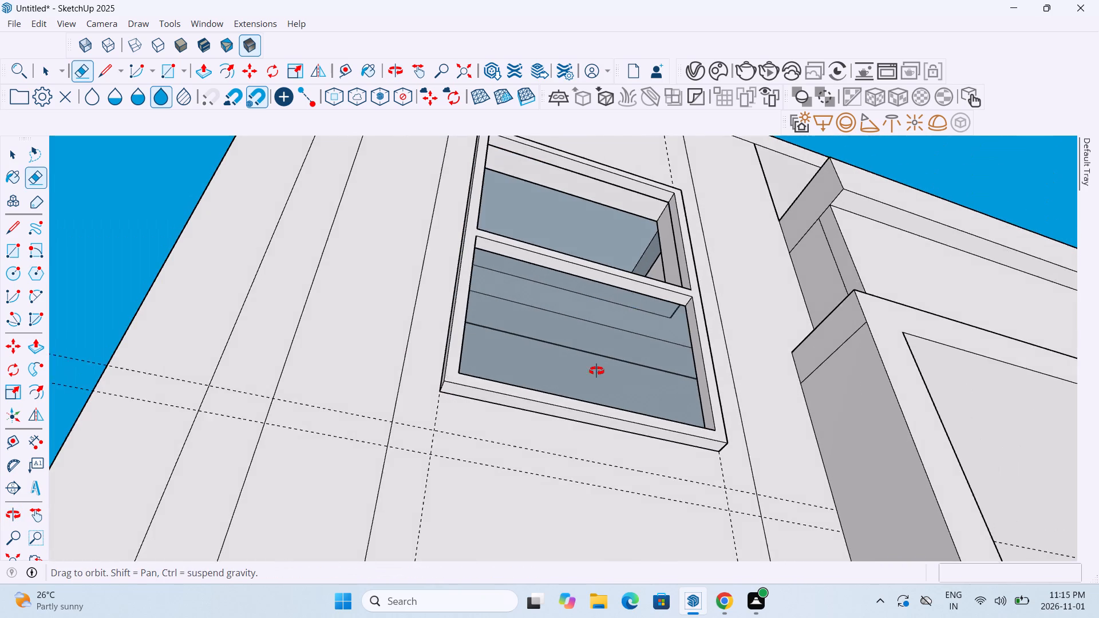
middle_drag(596, 371, 543, 491)
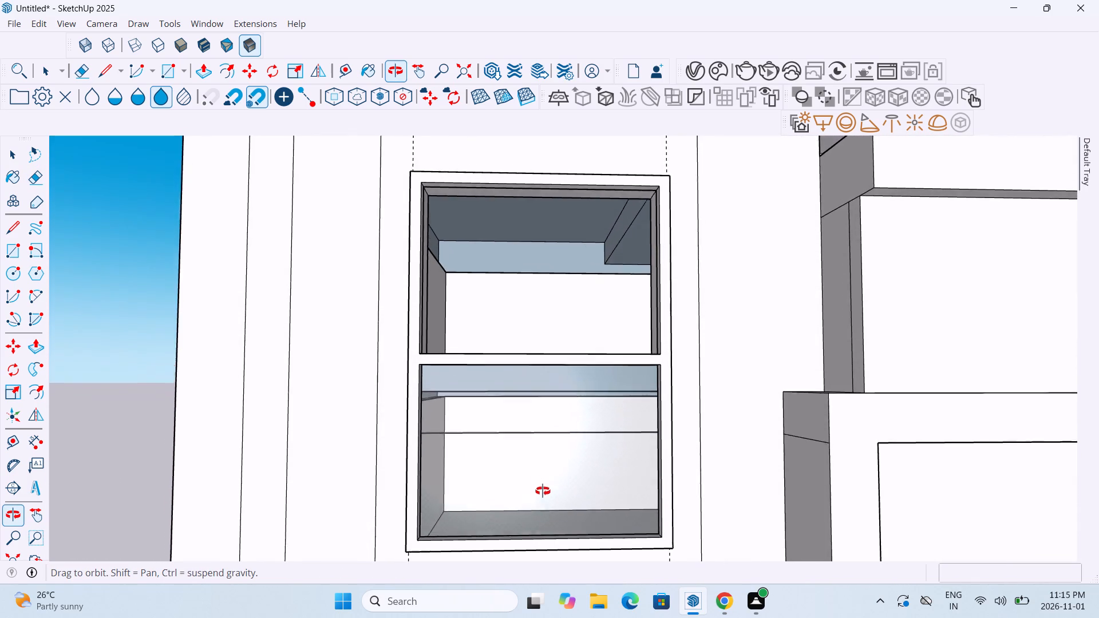
middle_drag(543, 491, 550, 455)
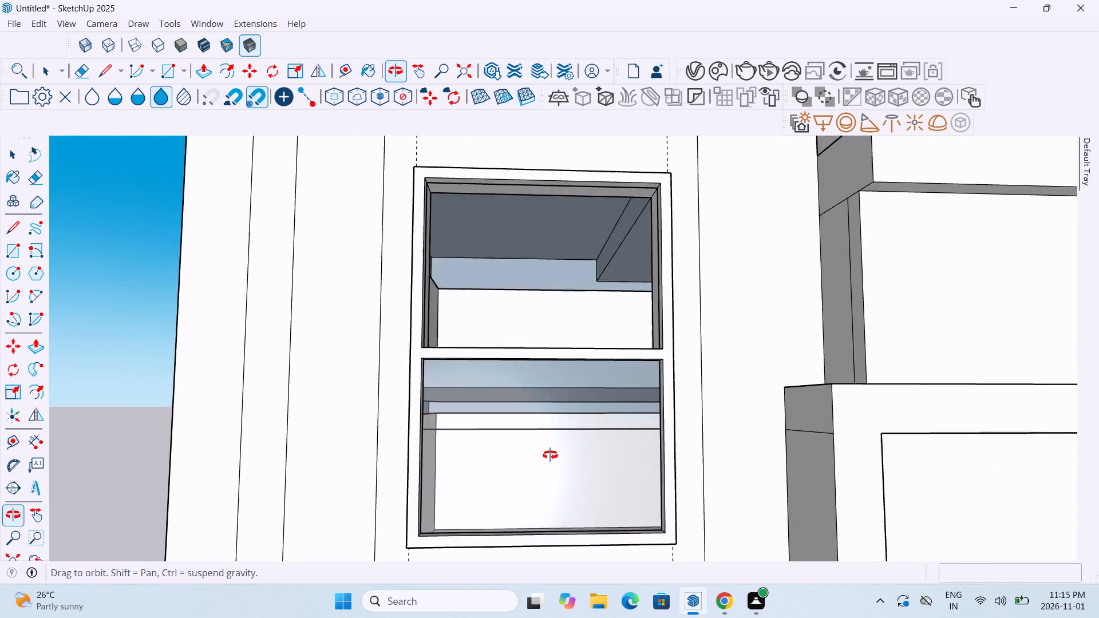
middle_drag(550, 455, 556, 368)
scroll(538, 324, up, 4)
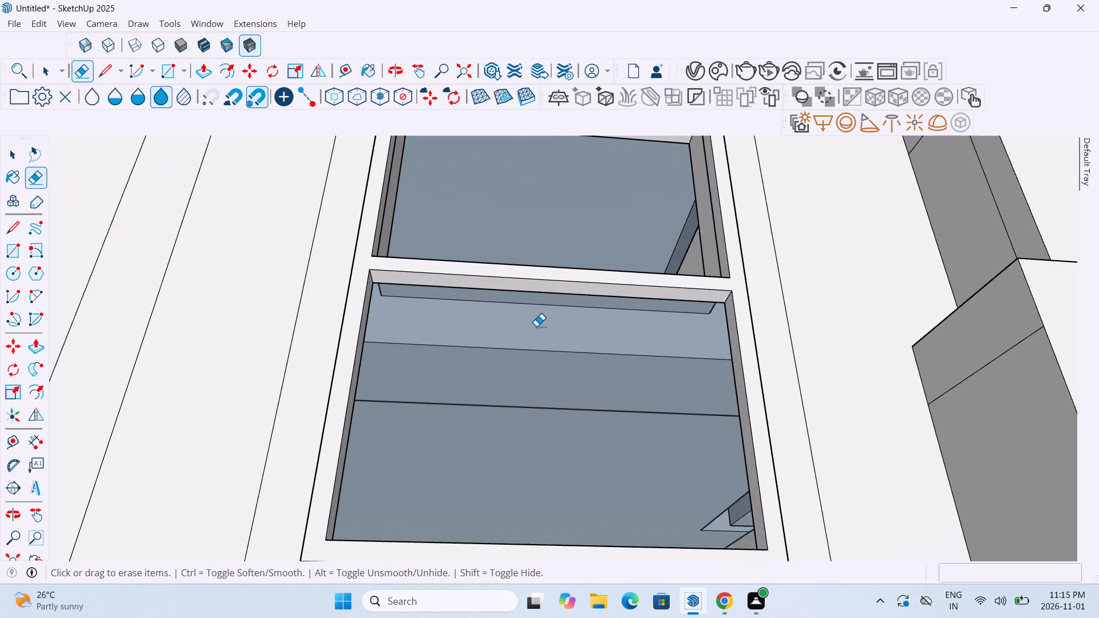
scroll(536, 326, up, 2)
middle_drag(531, 378, 584, 326)
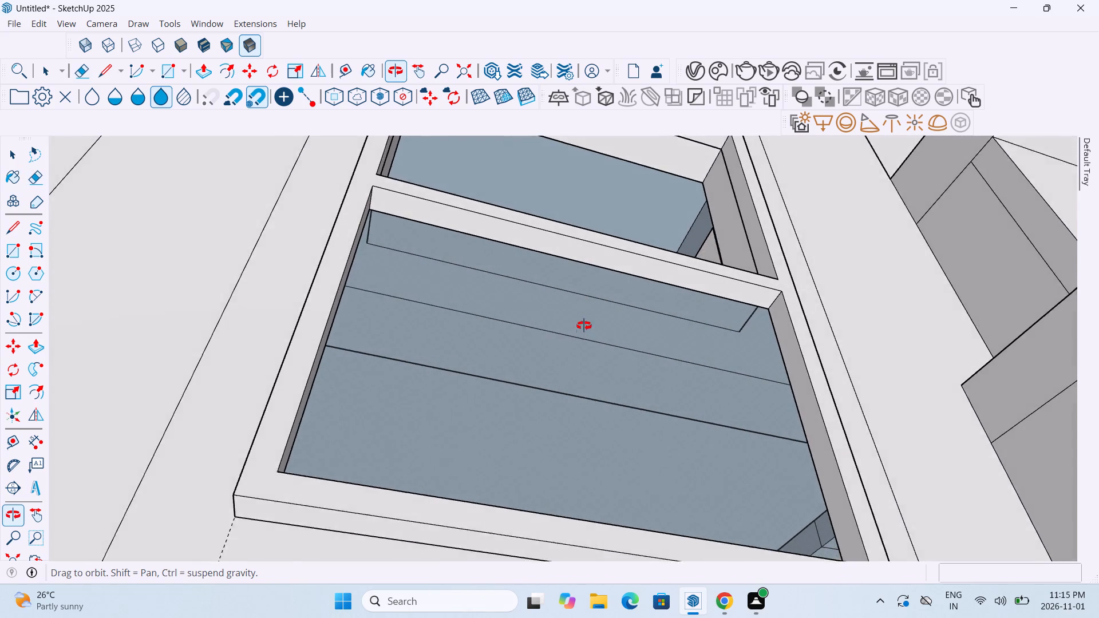
middle_drag(584, 326, 584, 348)
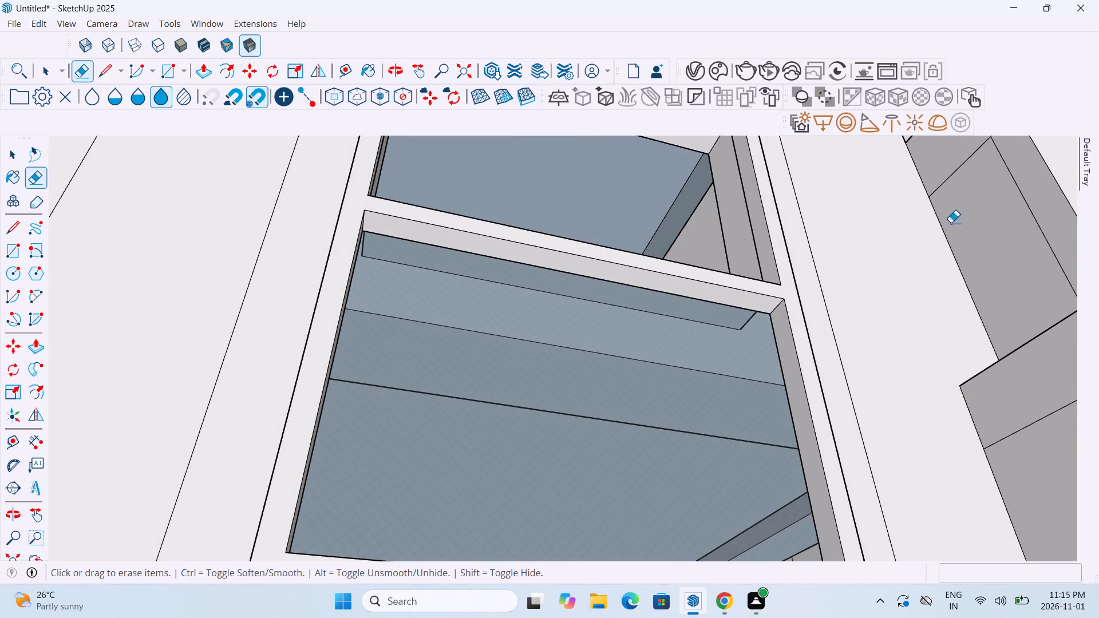
Pick the Glass_Basic_01 material and inspect the openings behind the upper window's panes from several angles.
click(1085, 177)
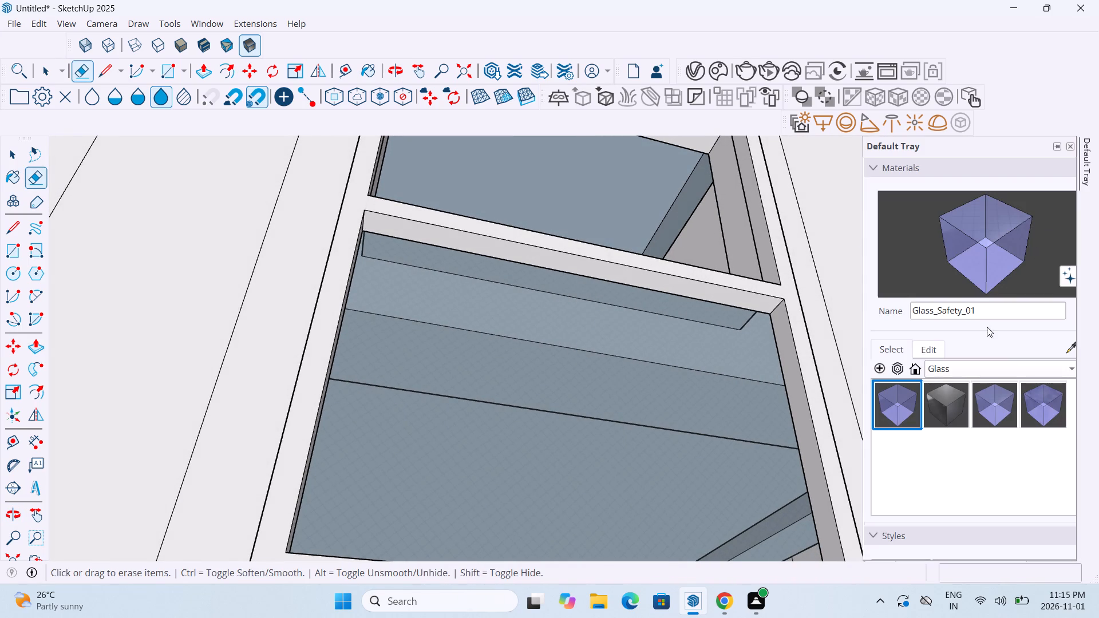
drag(903, 400, 898, 400)
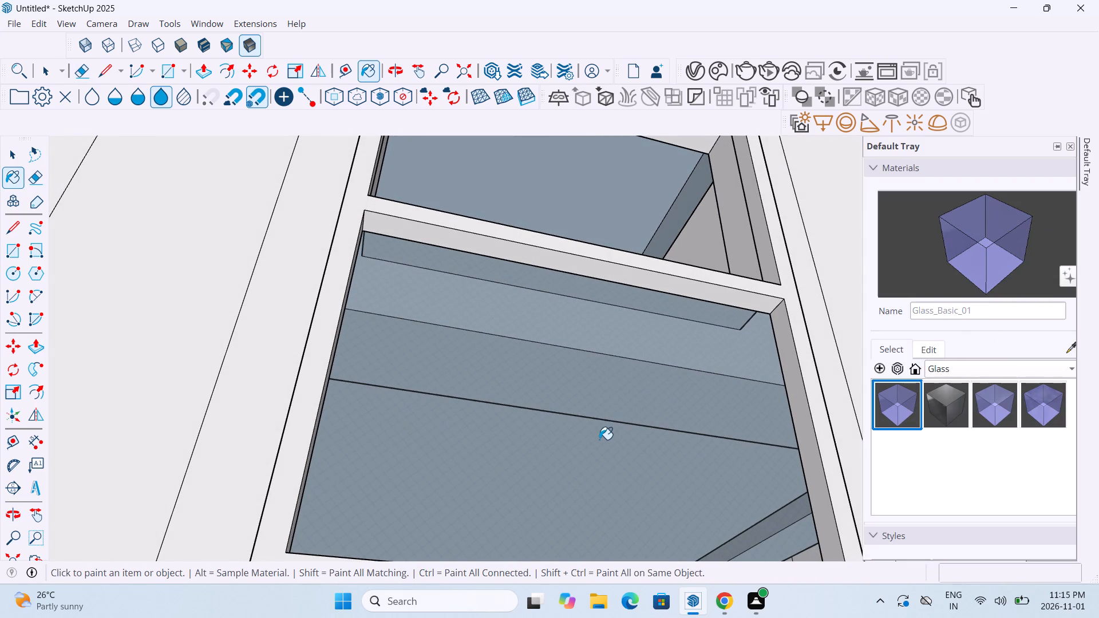
scroll(599, 439, down, 7)
middle_drag(610, 440, 513, 548)
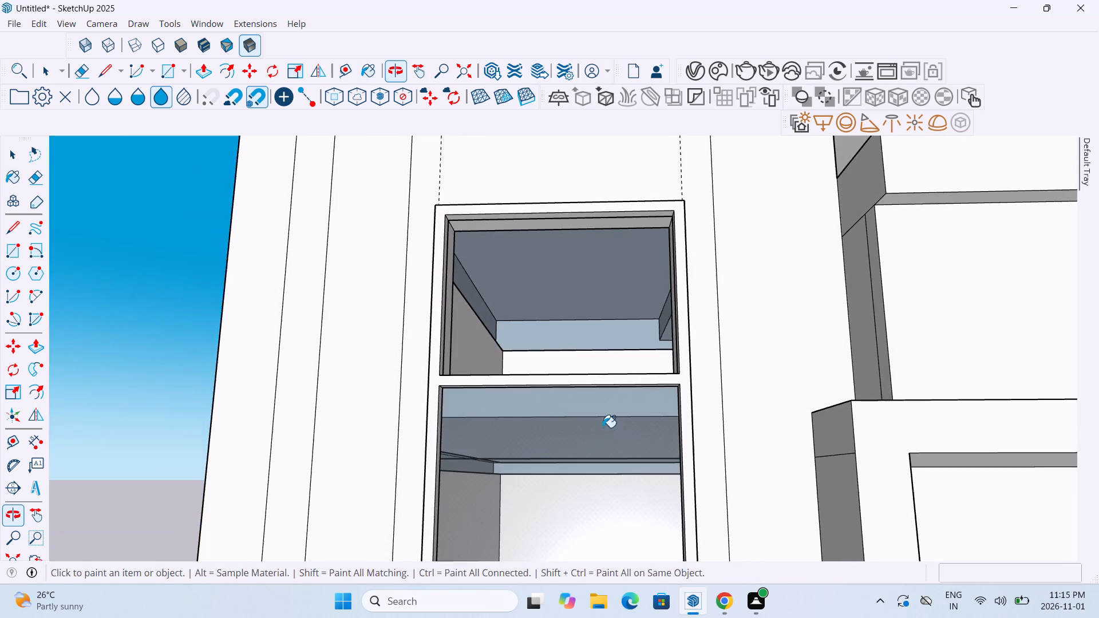
middle_drag(604, 424, 576, 550)
middle_drag(570, 427, 554, 533)
middle_drag(552, 512, 552, 508)
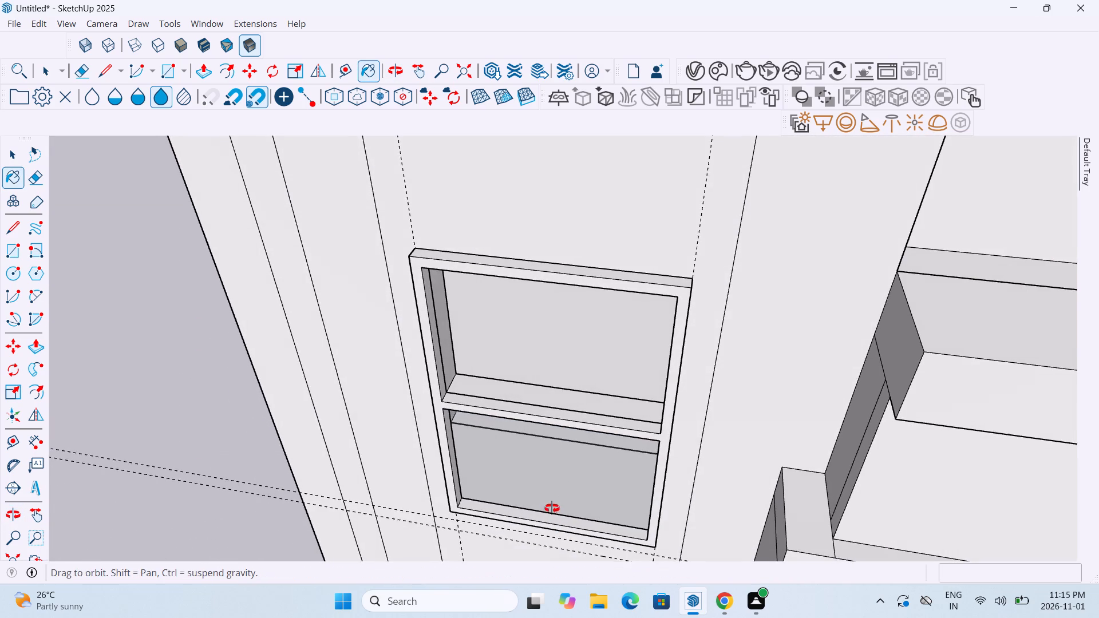
middle_drag(552, 508, 581, 365)
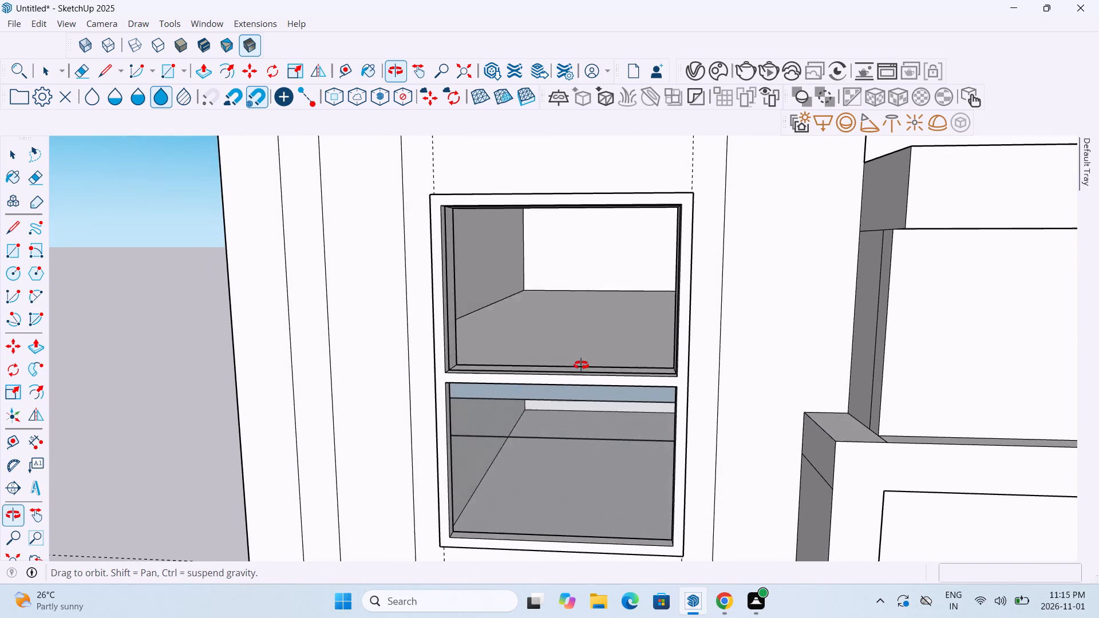
middle_drag(581, 365, 580, 365)
middle_drag(542, 427, 569, 359)
Undo the recent deletions of the wall faces behind the upper window's lower and upper panes.
key(ctrl+z)
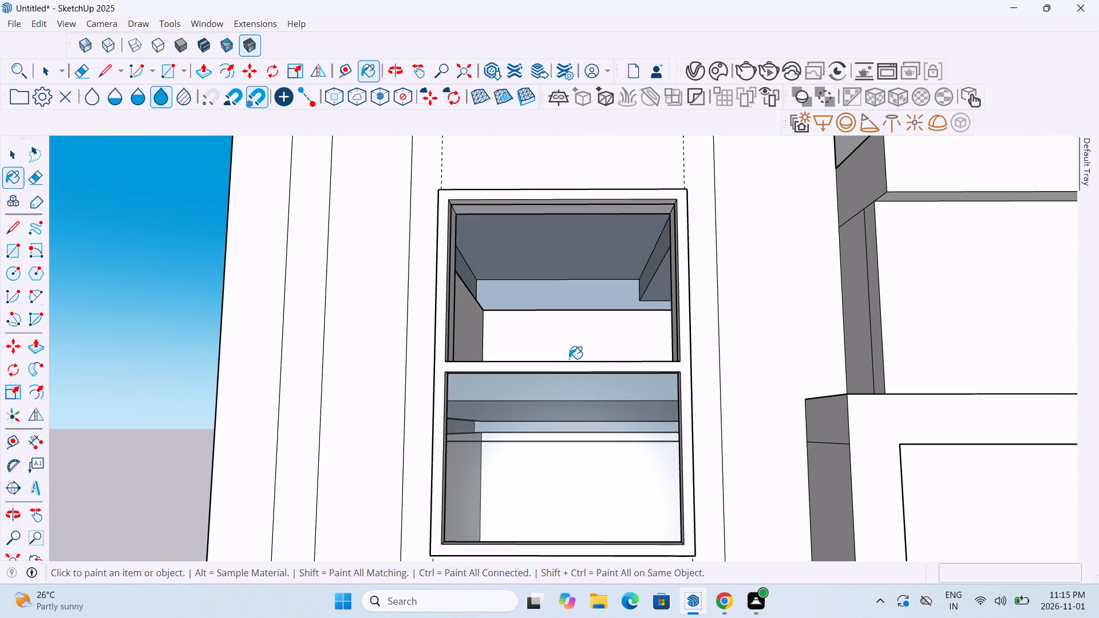
key(ctrl+z)
scroll(563, 441, up, 4)
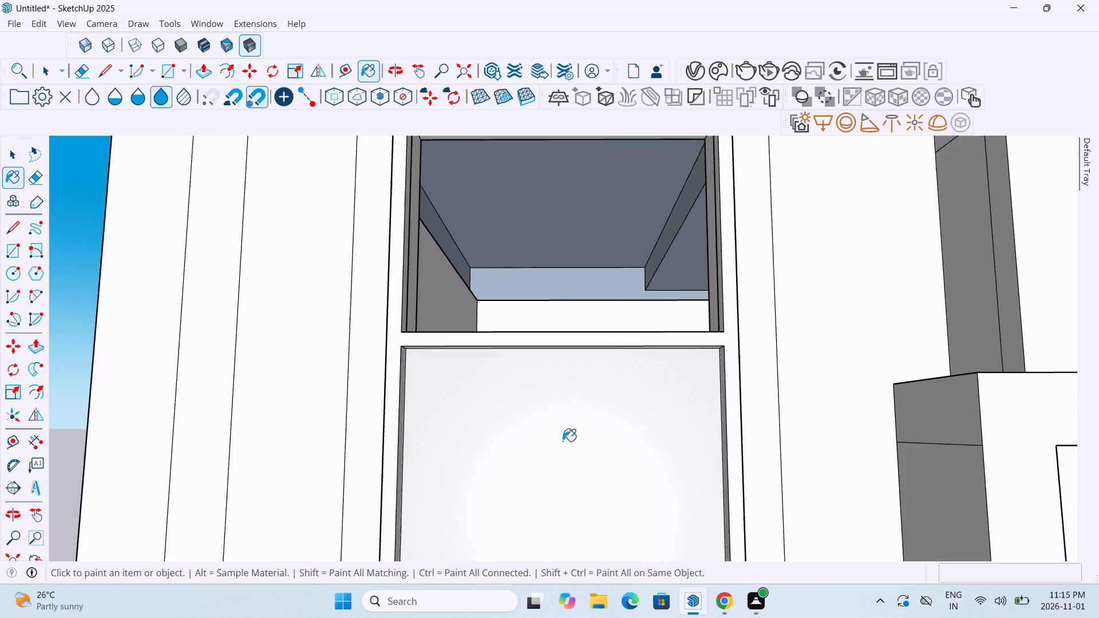
middle_drag(624, 370, 628, 433)
scroll(628, 433, down, 5)
key(ctrl+z)
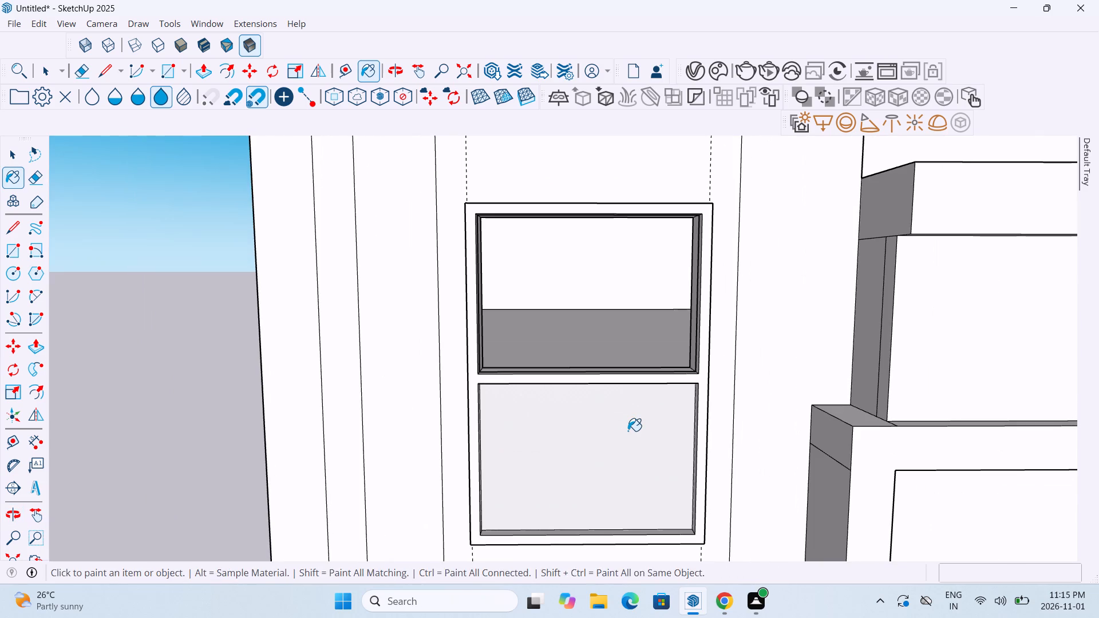
key(ctrl+z)
Paint the face in the upper window's upper pane with the Glass_Basic_01 material.
scroll(566, 447, up, 5)
middle_drag(566, 450, 565, 436)
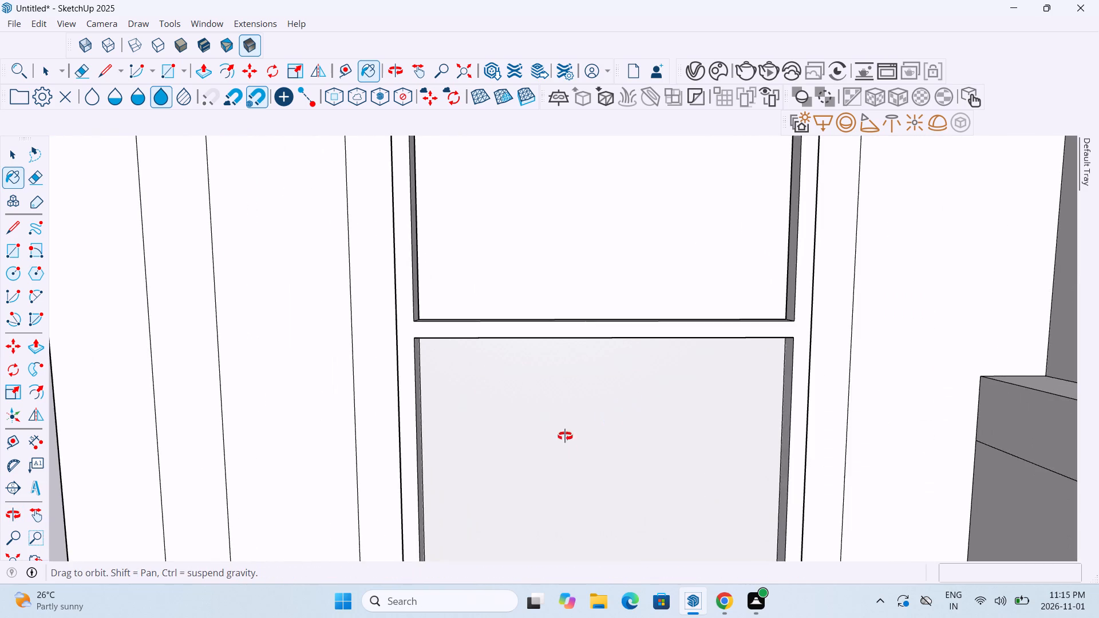
middle_drag(565, 436, 583, 352)
scroll(583, 352, down, 5)
click(624, 272)
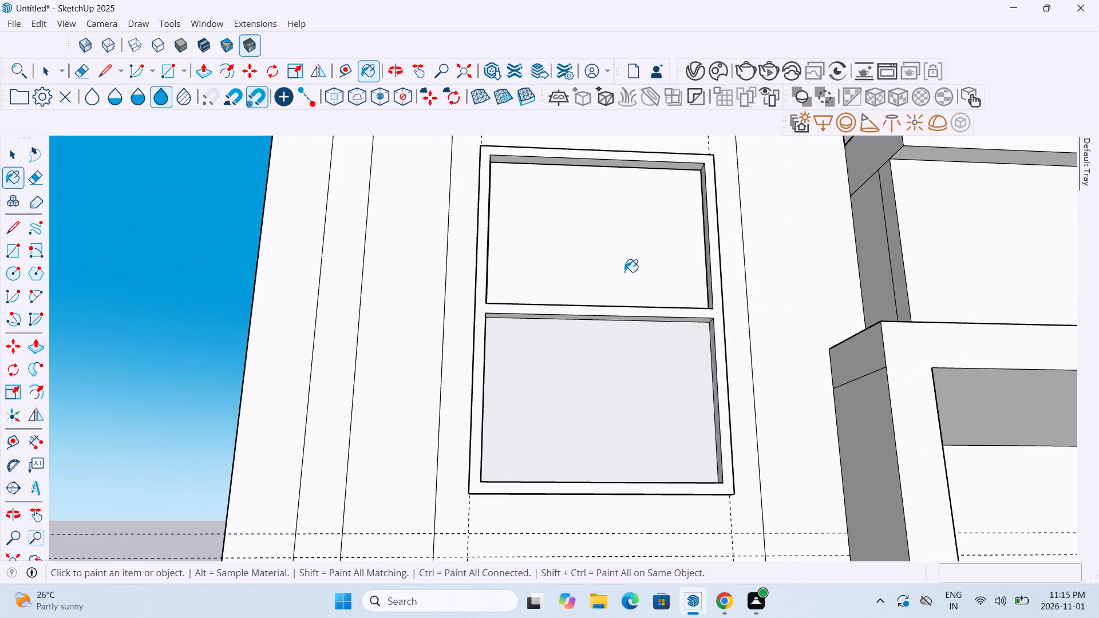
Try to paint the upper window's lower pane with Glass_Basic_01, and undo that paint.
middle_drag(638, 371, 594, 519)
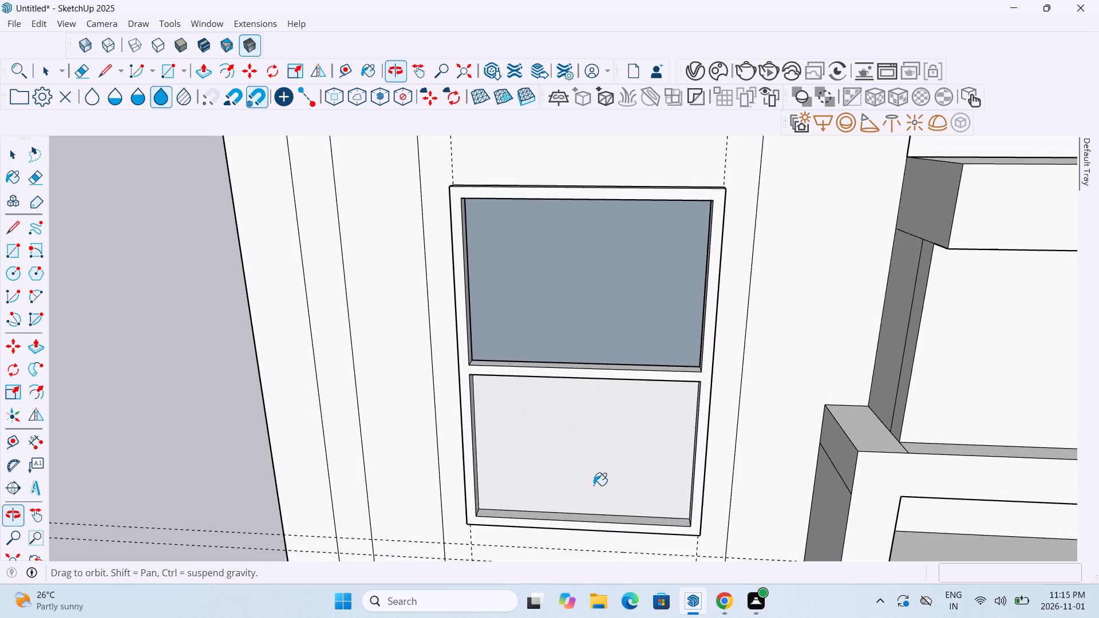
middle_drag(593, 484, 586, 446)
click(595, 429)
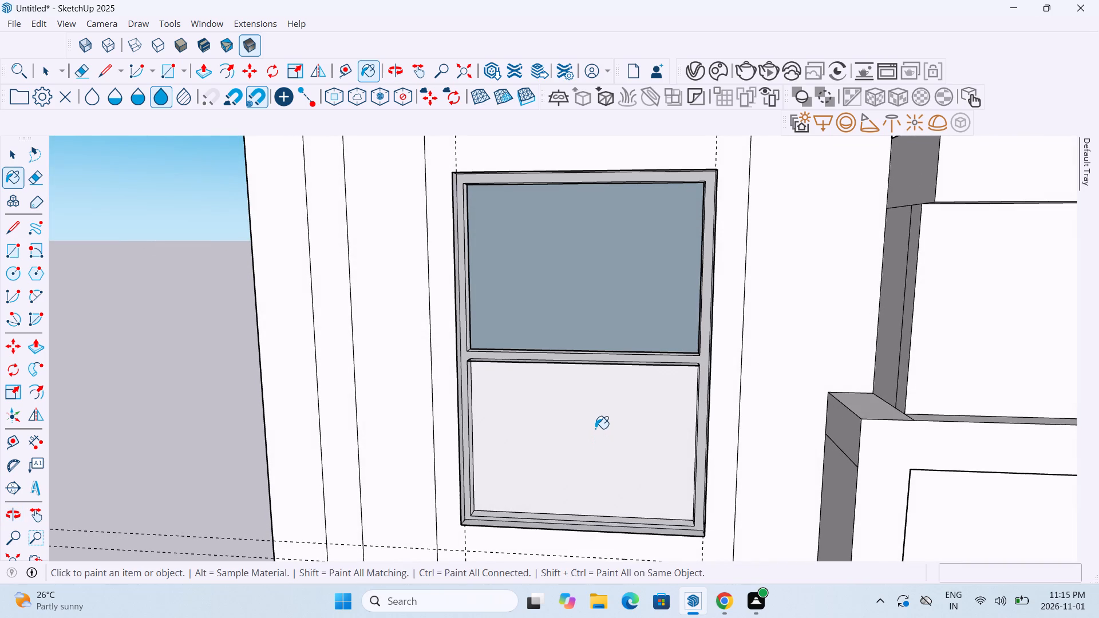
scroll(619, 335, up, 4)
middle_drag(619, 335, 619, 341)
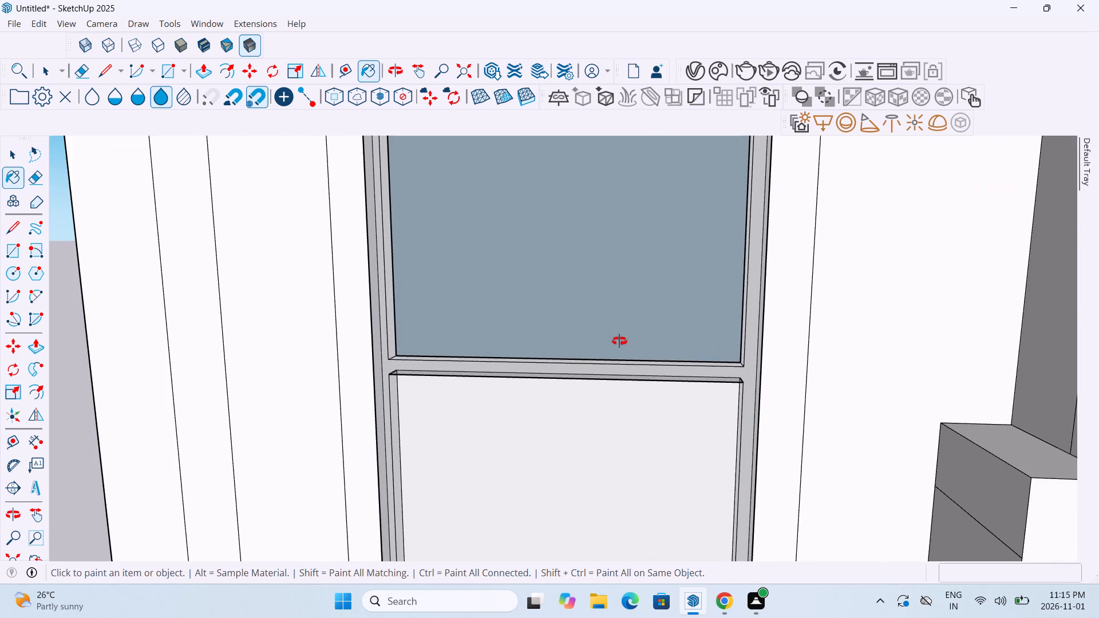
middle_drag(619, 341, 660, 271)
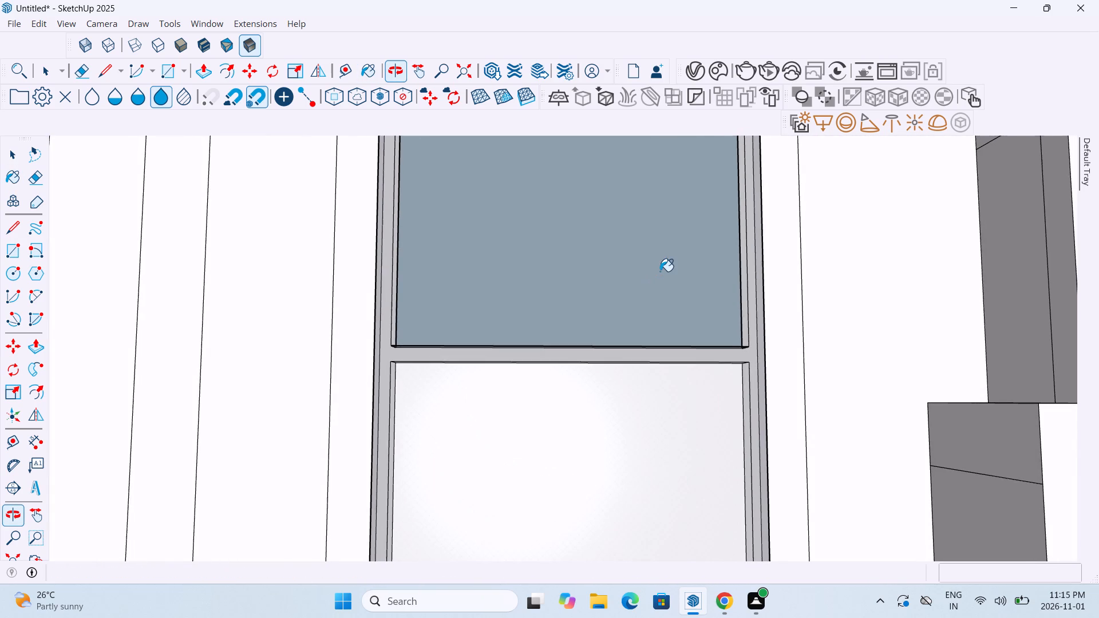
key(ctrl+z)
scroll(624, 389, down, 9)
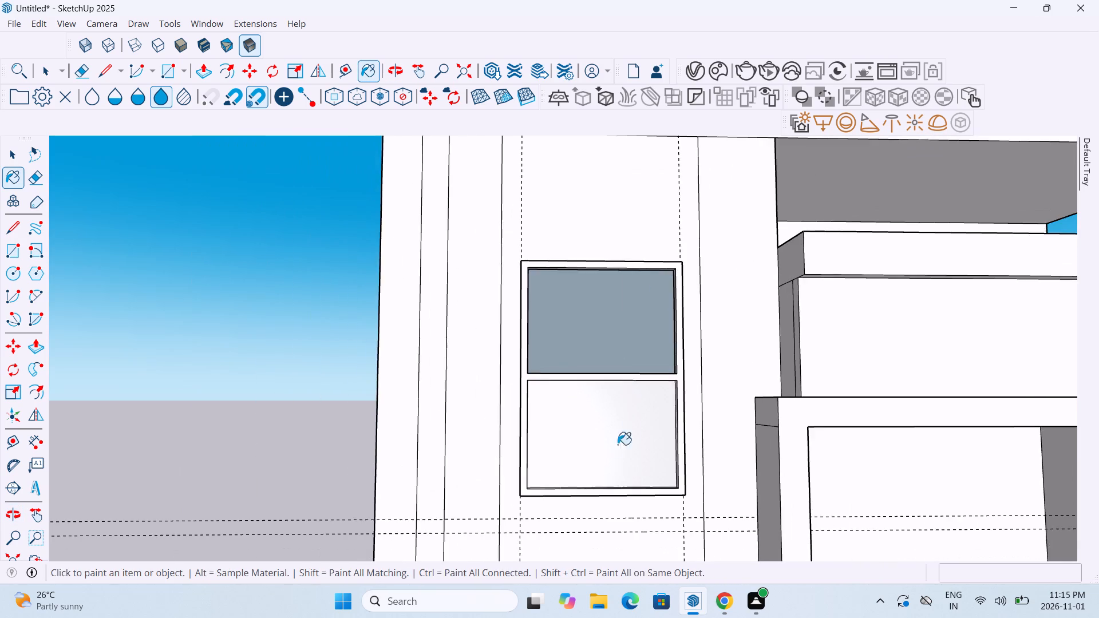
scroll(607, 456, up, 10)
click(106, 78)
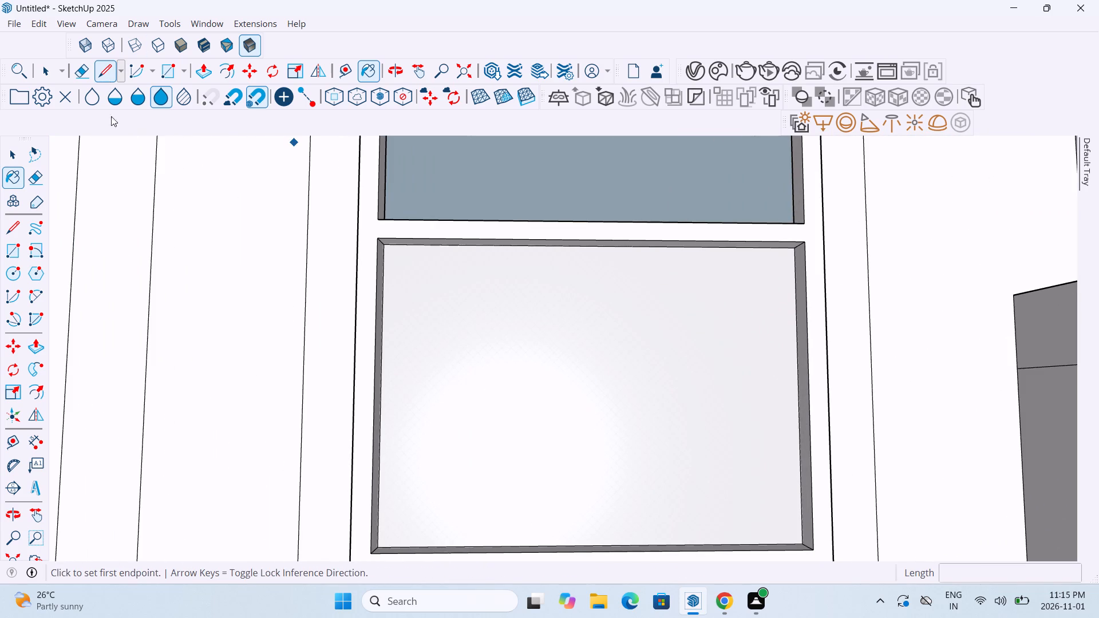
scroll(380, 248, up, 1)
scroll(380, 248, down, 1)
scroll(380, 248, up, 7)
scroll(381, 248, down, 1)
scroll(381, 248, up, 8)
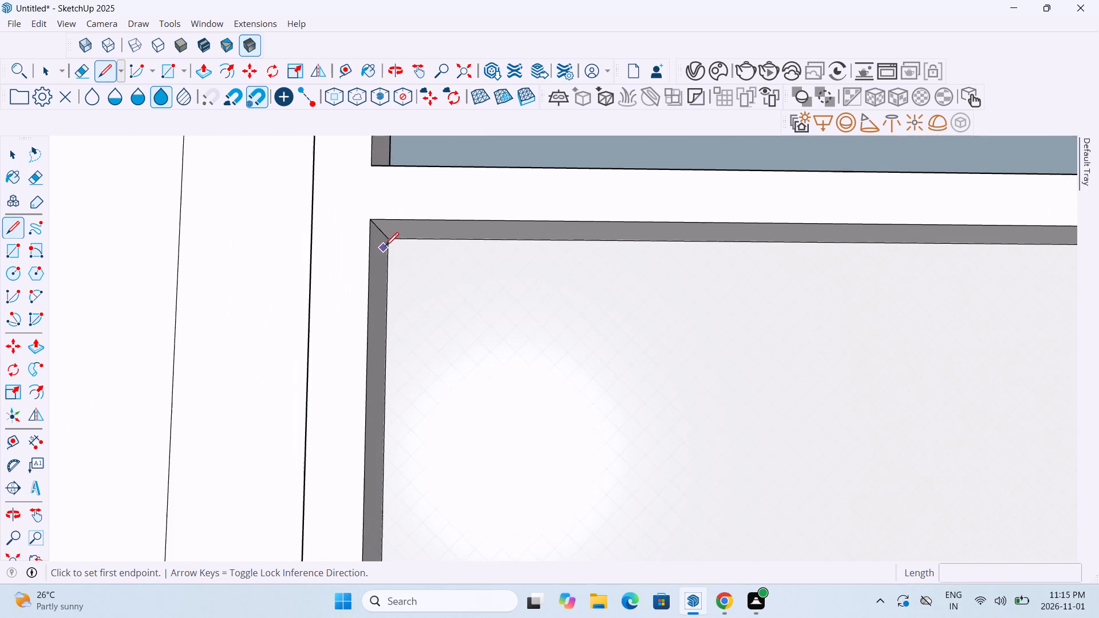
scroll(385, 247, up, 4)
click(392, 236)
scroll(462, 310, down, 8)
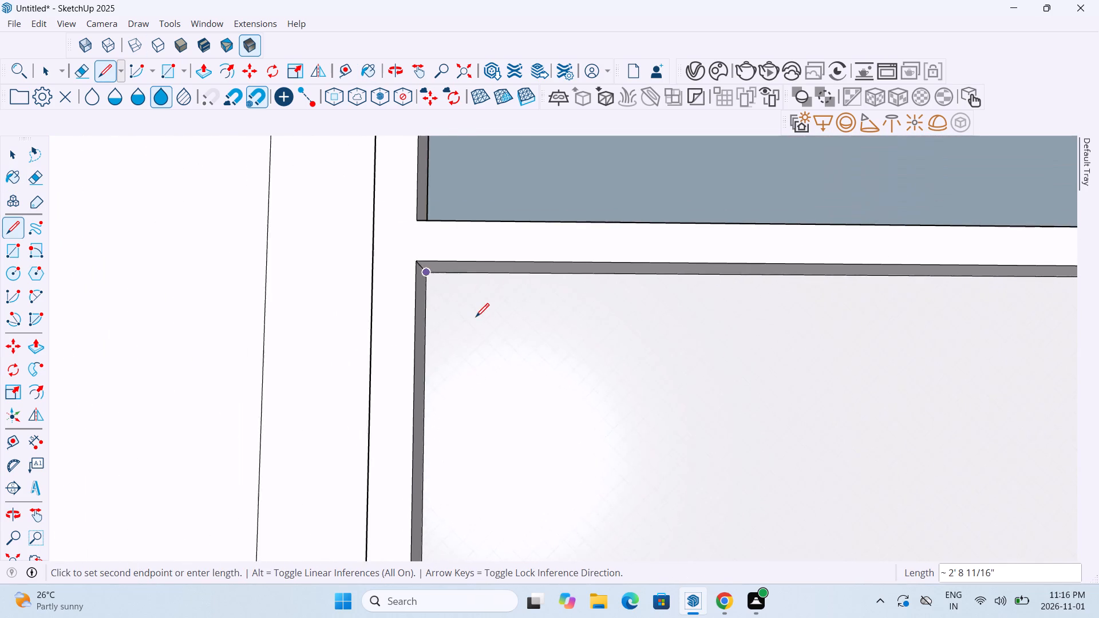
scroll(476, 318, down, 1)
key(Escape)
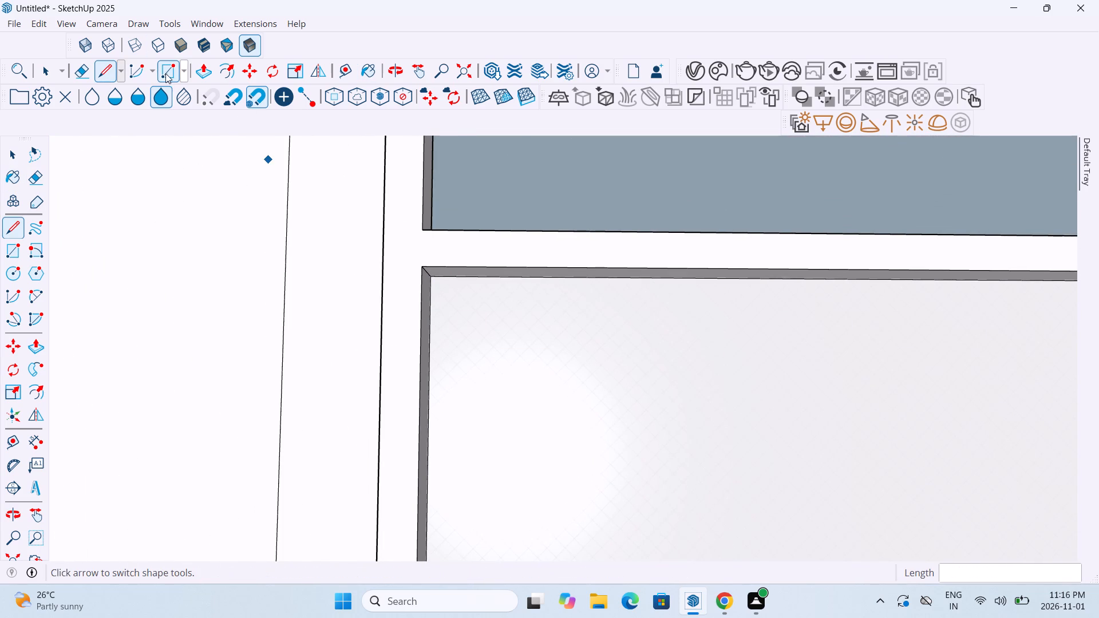
Draw a rectangle of about 3' 11 1/8" by 5' 6" between opposite inner corners of the upper window's lower pane.
click(164, 73)
scroll(449, 291, up, 10)
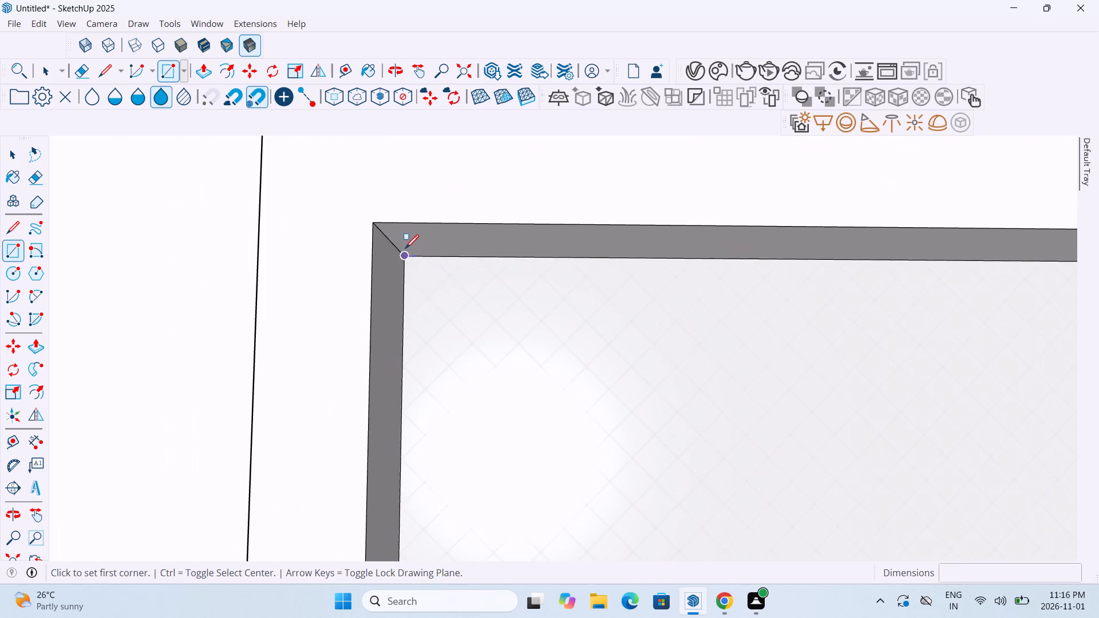
click(404, 257)
scroll(549, 379, down, 15)
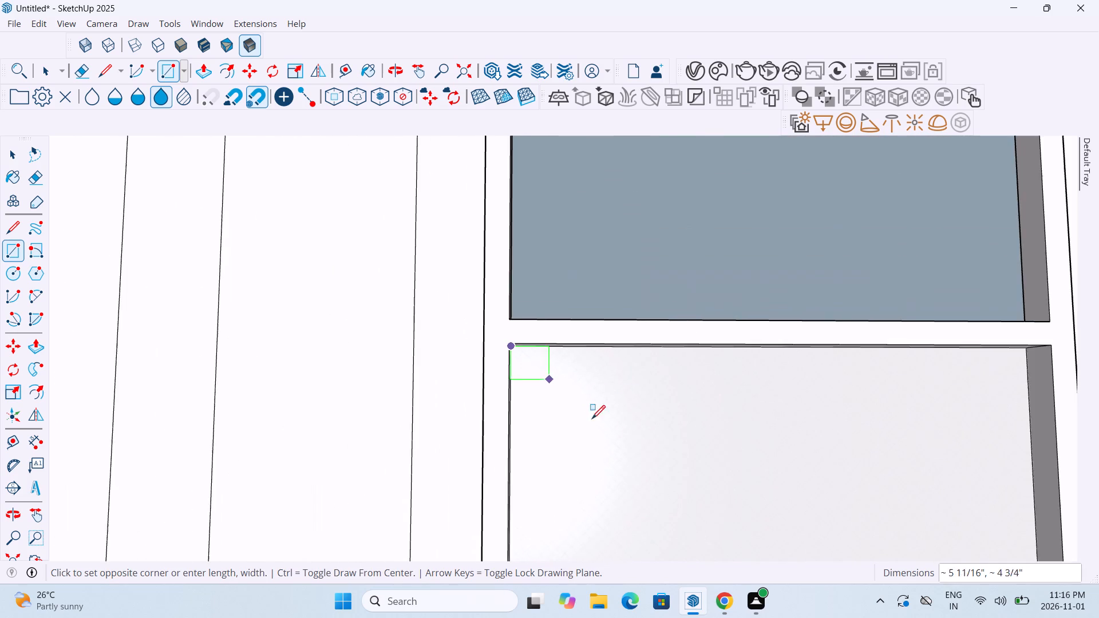
scroll(681, 469, down, 5)
scroll(884, 488, down, 20)
scroll(884, 488, down, 2)
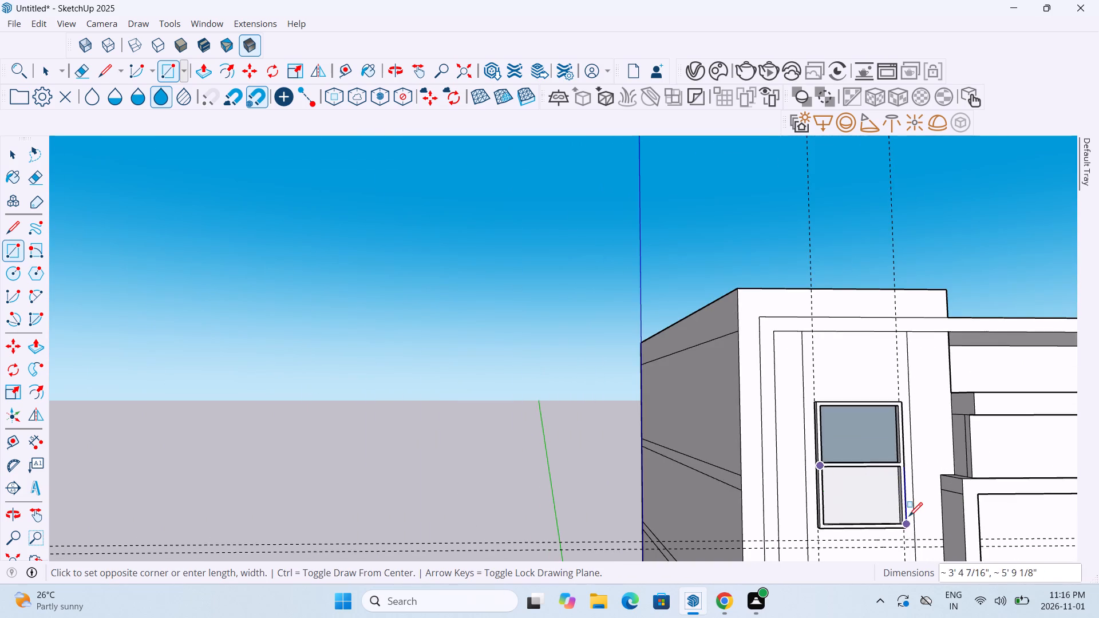
scroll(909, 517, up, 20)
scroll(909, 517, up, 1)
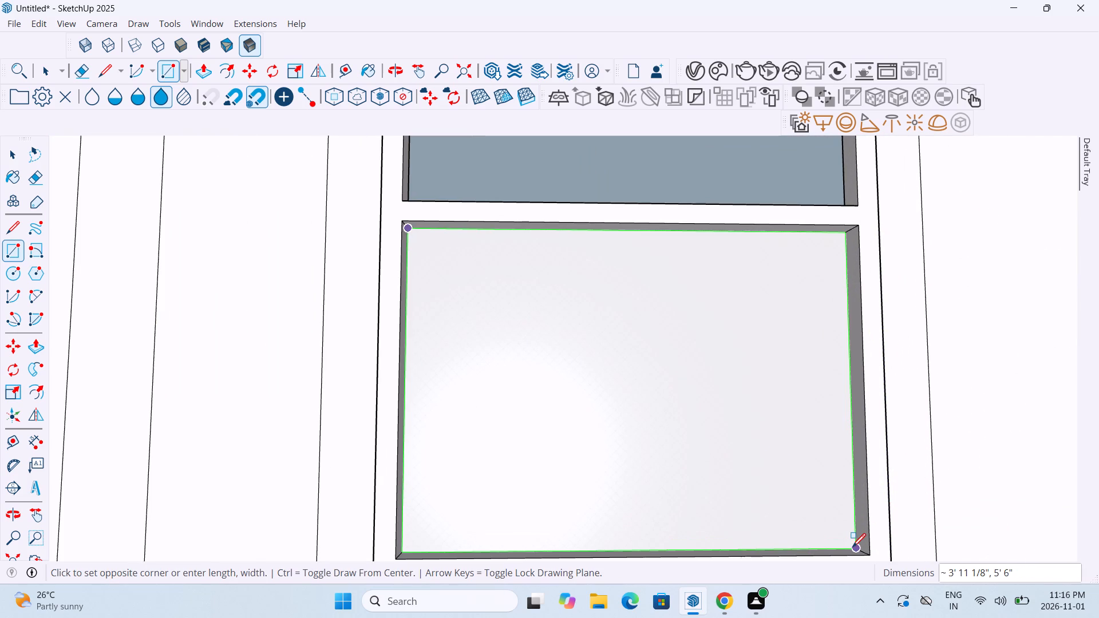
click(853, 550)
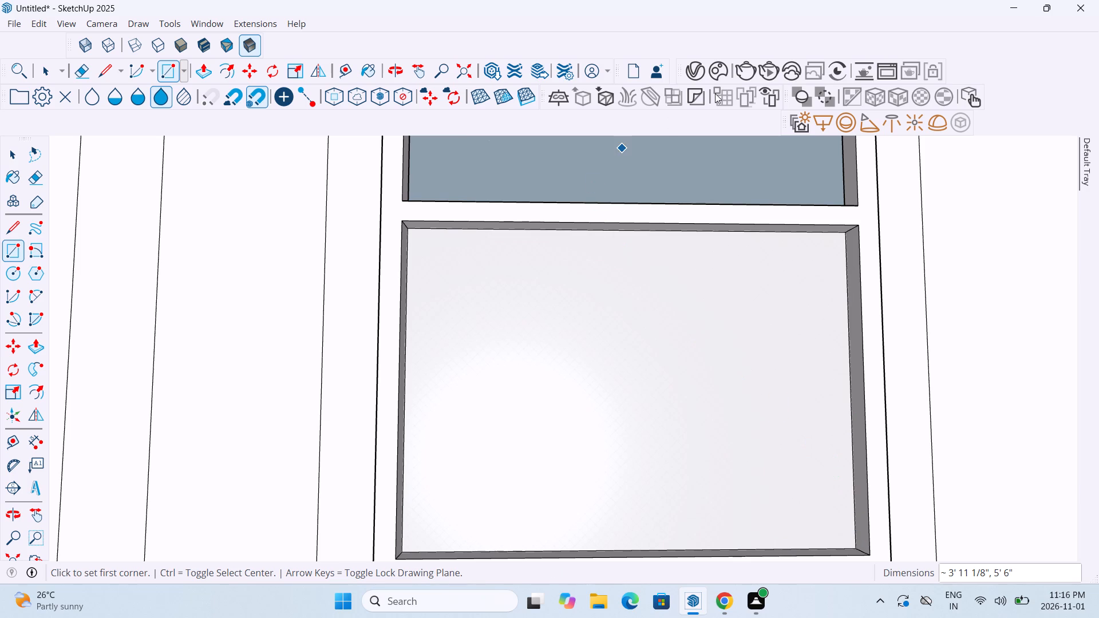
Paint the new rectangle in the lower pane with the Glass_Basic_01 material and check it from several angles.
click(1087, 228)
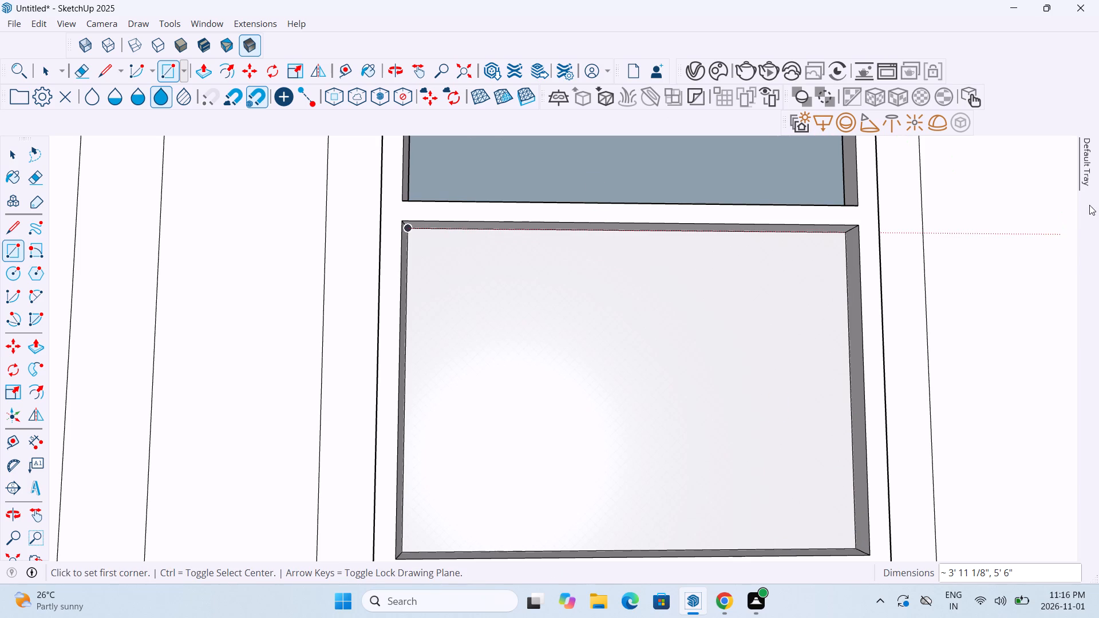
click(895, 414)
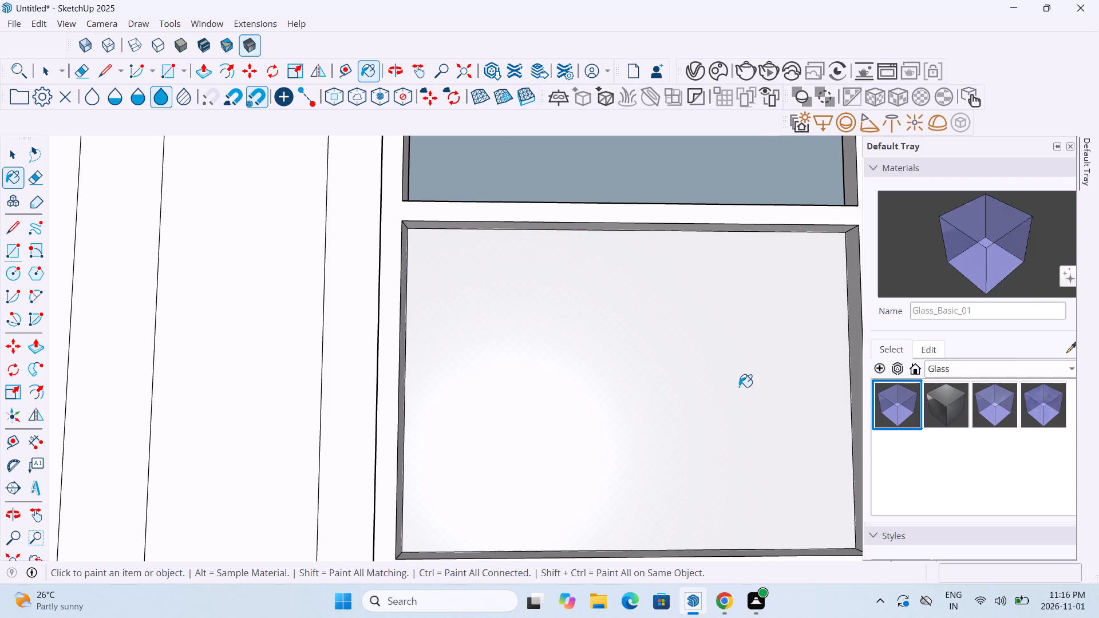
click(739, 387)
scroll(739, 387, down, 6)
middle_drag(778, 385, 750, 468)
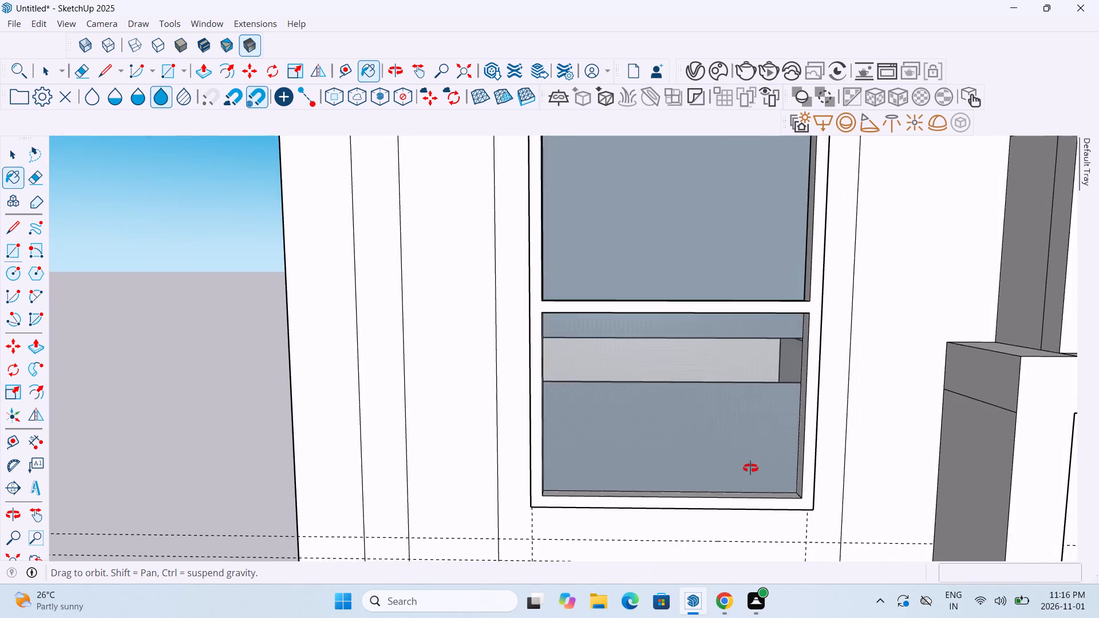
middle_drag(750, 468, 721, 446)
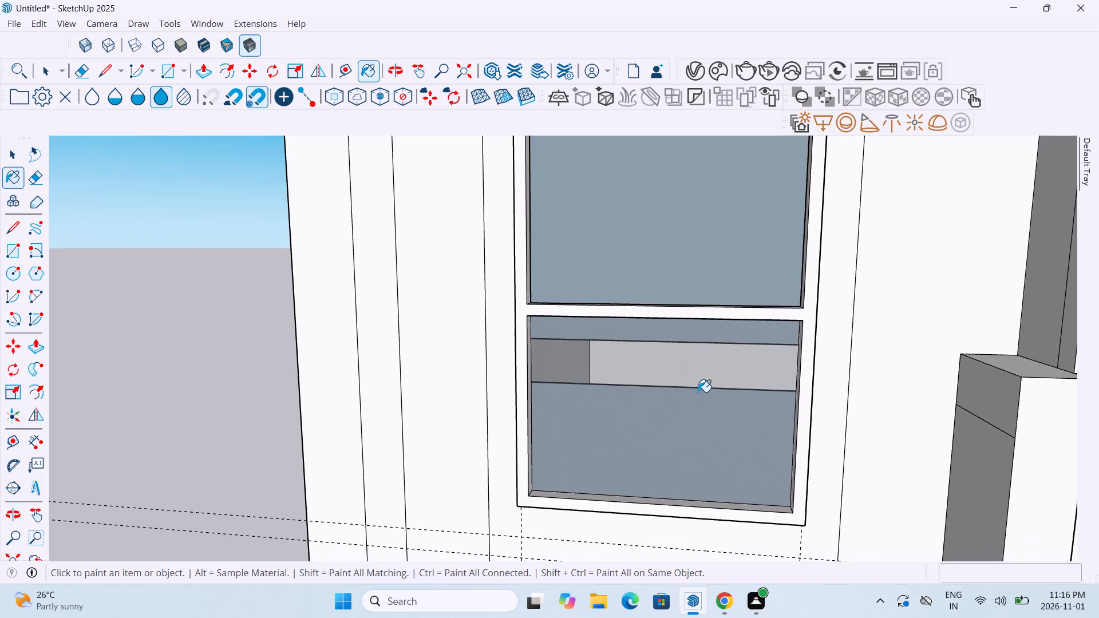
scroll(688, 385, up, 4)
middle_drag(686, 387, 612, 409)
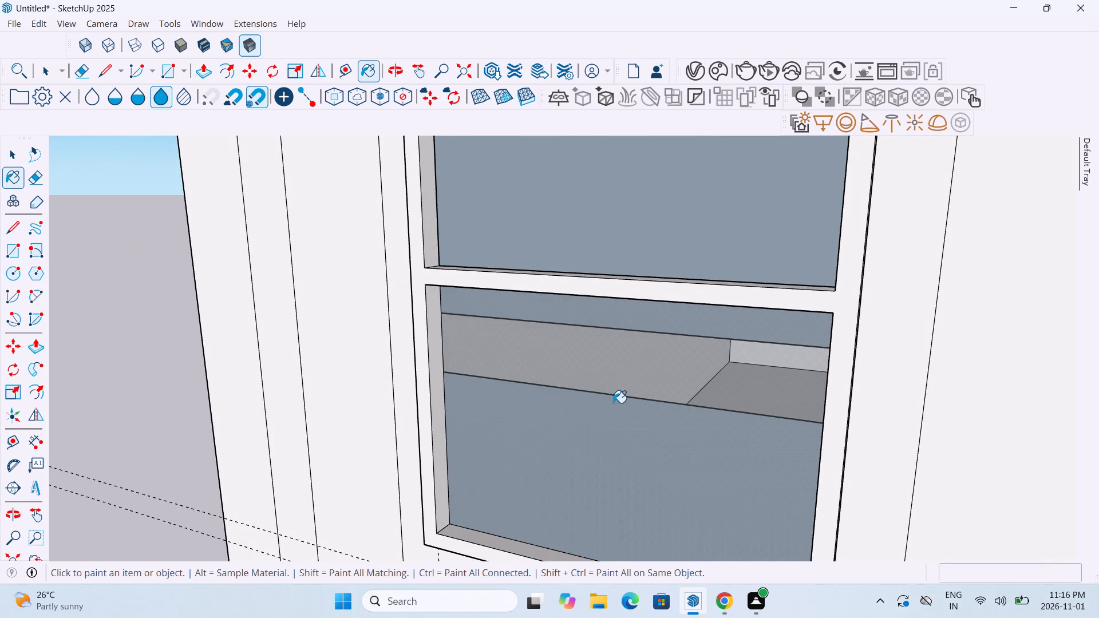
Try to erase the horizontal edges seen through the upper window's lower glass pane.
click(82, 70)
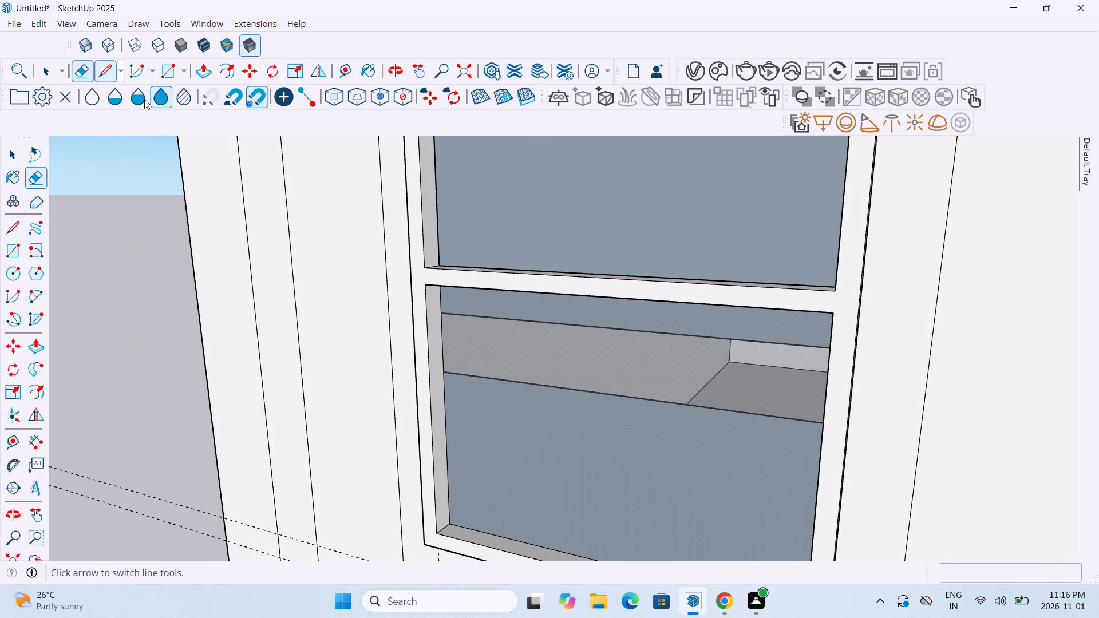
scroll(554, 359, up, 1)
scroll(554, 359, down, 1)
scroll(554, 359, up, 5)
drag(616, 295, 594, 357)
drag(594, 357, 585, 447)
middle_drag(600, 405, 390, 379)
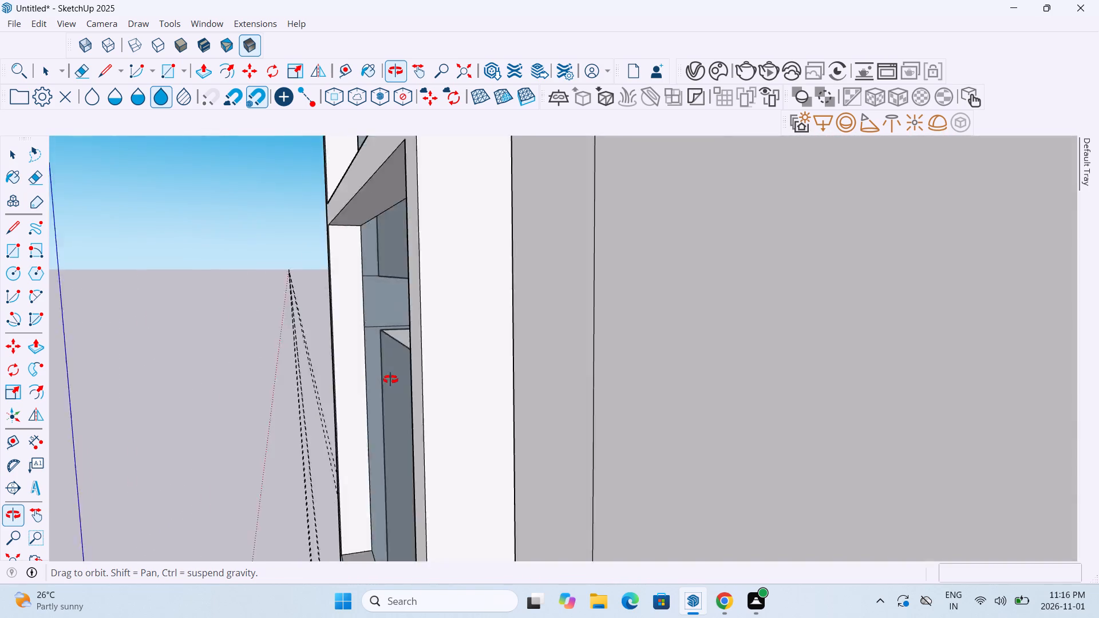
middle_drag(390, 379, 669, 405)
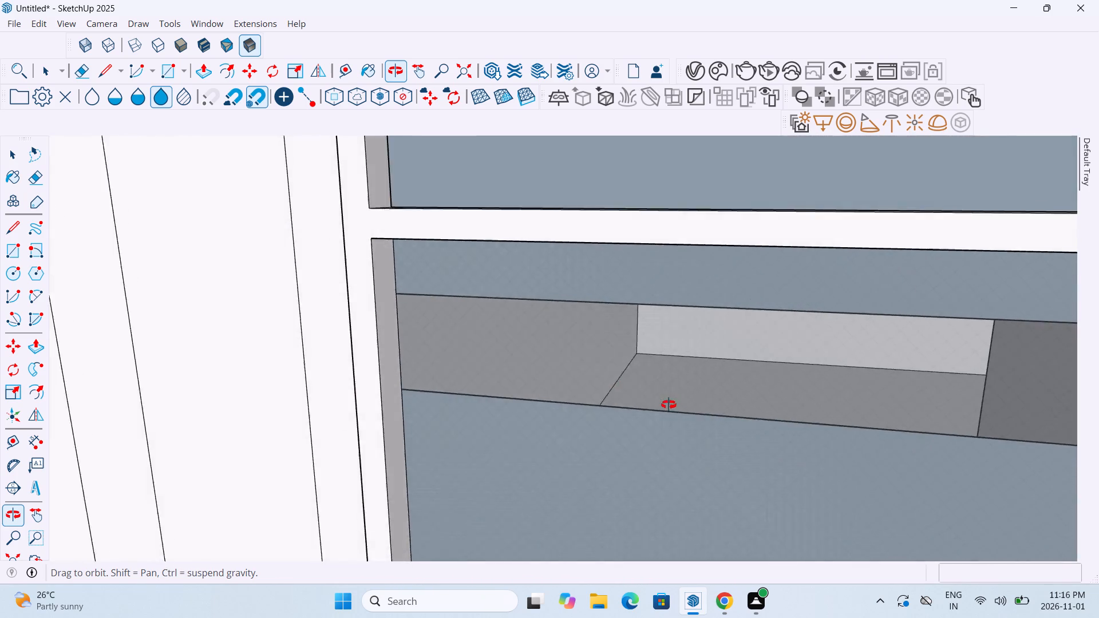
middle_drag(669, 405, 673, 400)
Start a V-Ray render of the upper window to check both glass panes.
scroll(673, 400, down, 14)
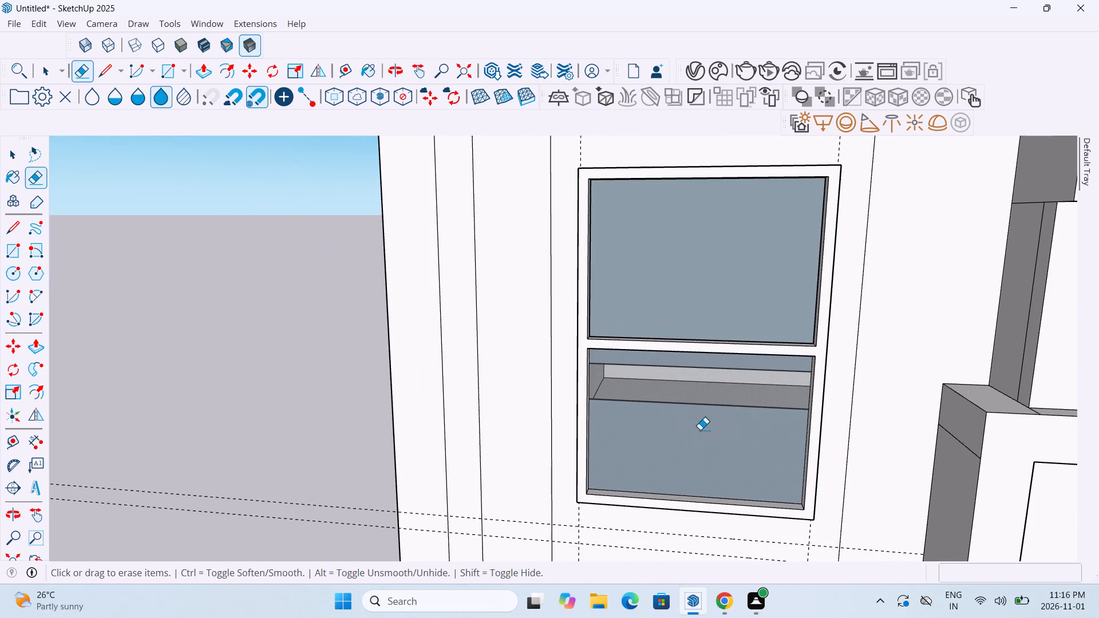
middle_drag(701, 430, 707, 393)
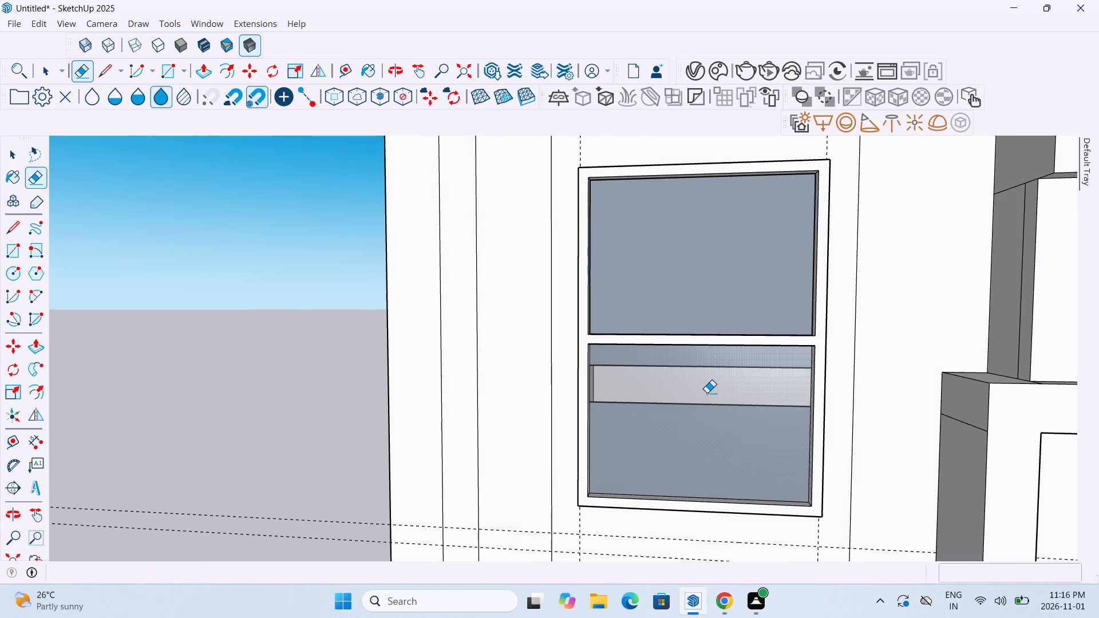
click(750, 72)
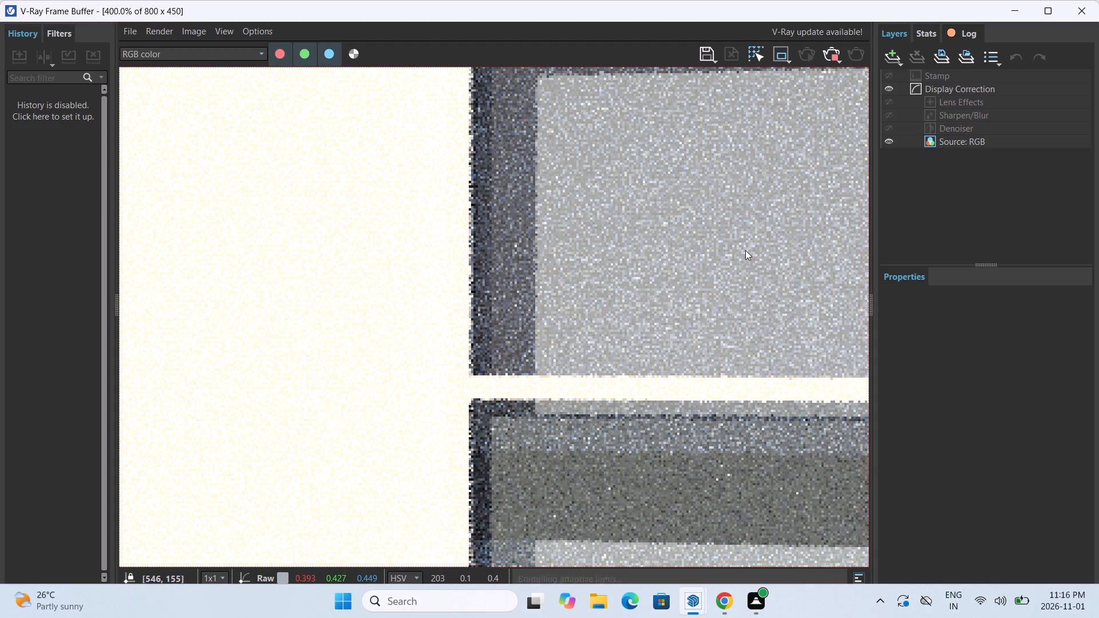
Examine the V-Ray render of the upper window's two glass panes, near and far, and close the frame buffer.
scroll(665, 319, down, 6)
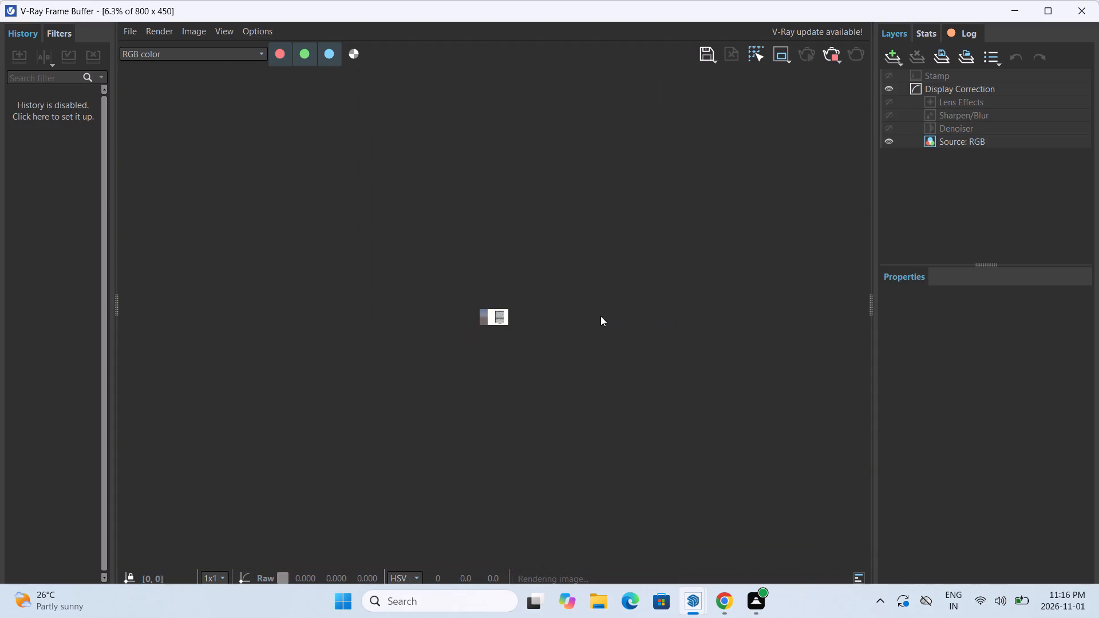
scroll(515, 318, up, 6)
scroll(529, 311, down, 4)
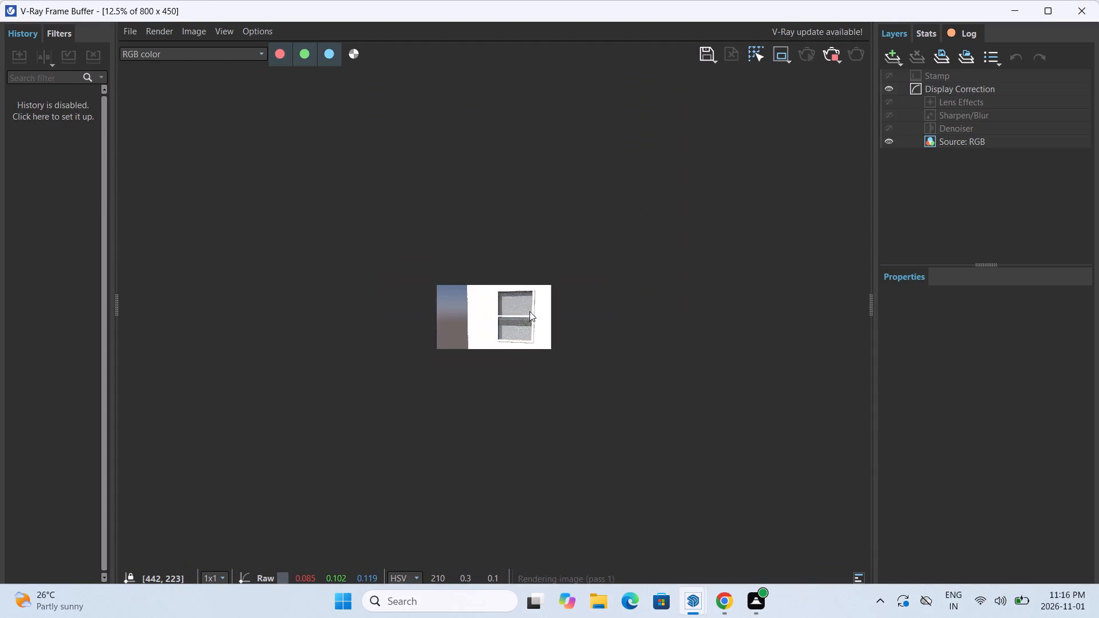
scroll(529, 311, down, 1)
scroll(507, 314, up, 3)
middle_drag(526, 338, 529, 338)
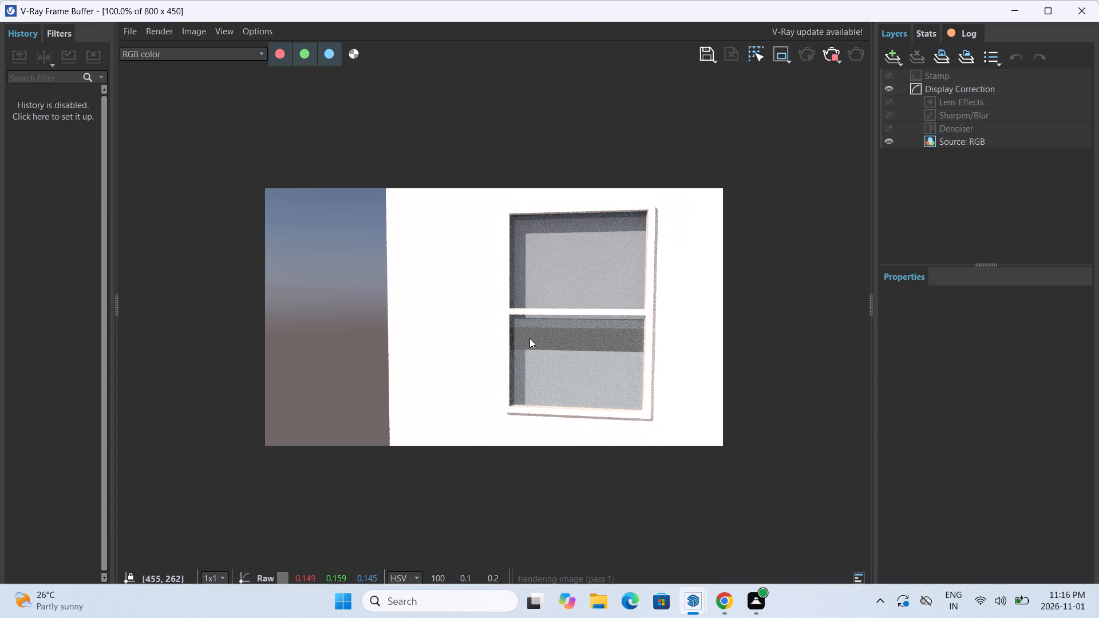
middle_drag(529, 338, 574, 369)
middle_drag(573, 330, 598, 369)
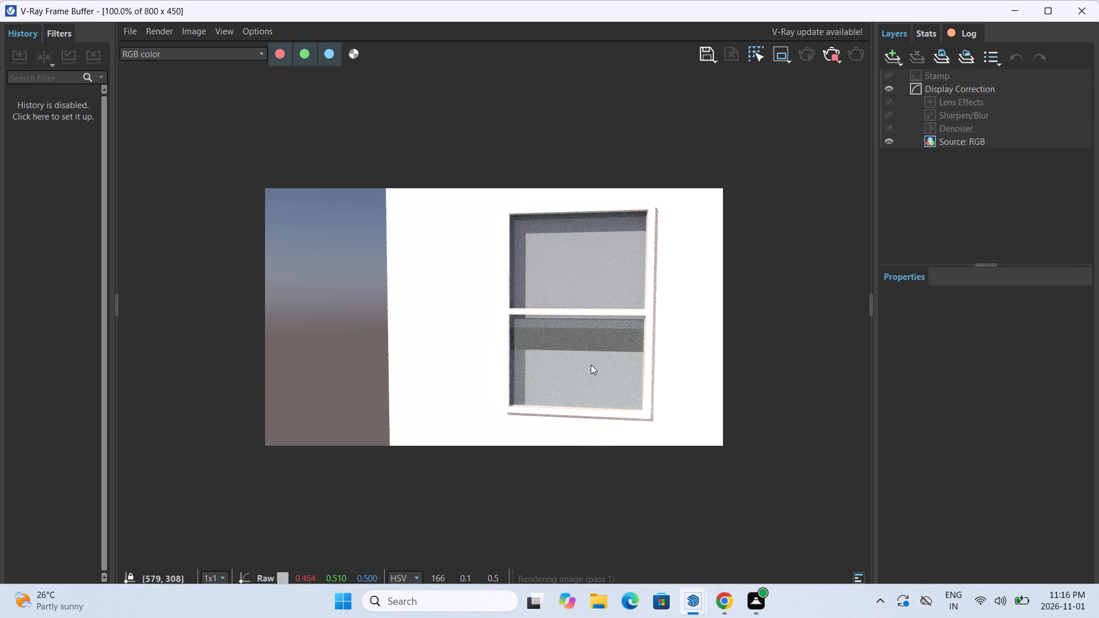
middle_drag(591, 365, 611, 352)
scroll(611, 348, up, 2)
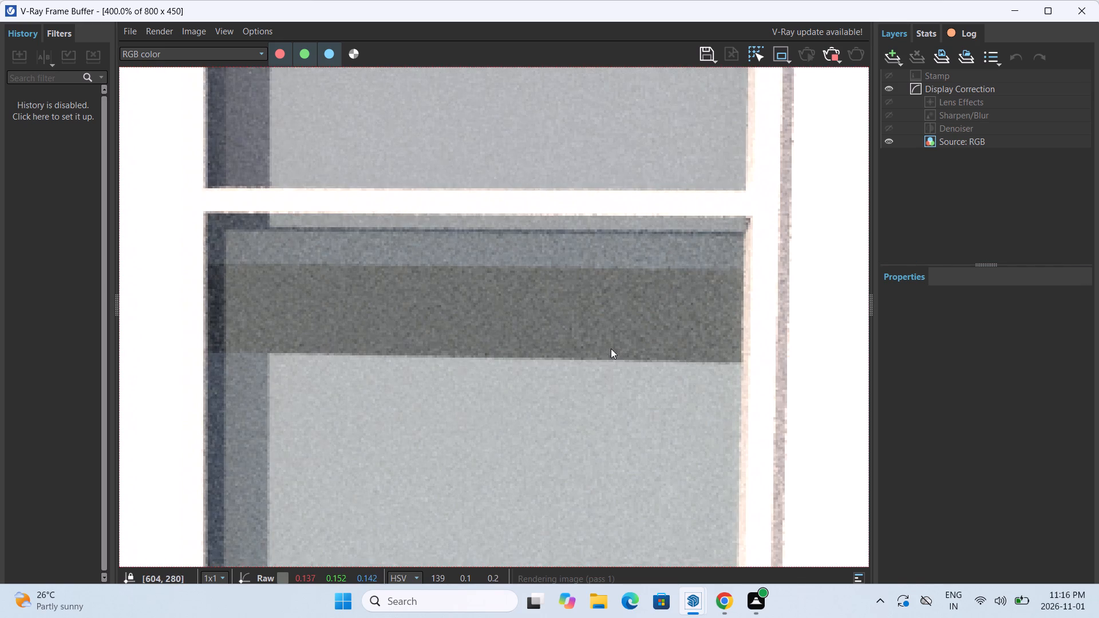
scroll(611, 348, down, 1)
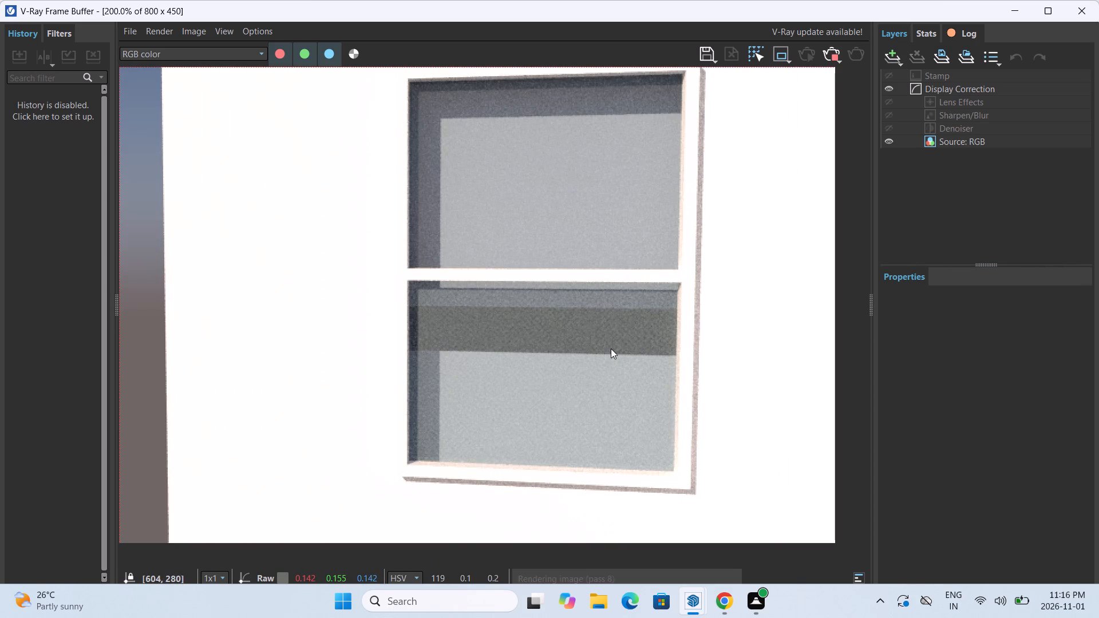
scroll(611, 348, down, 1)
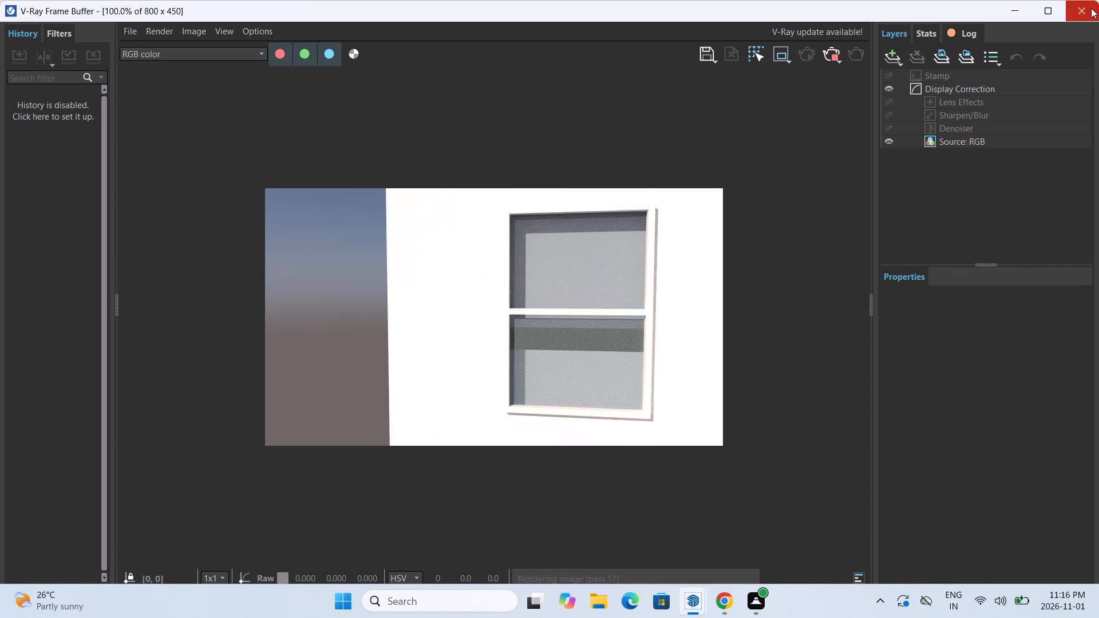
click(1090, 7)
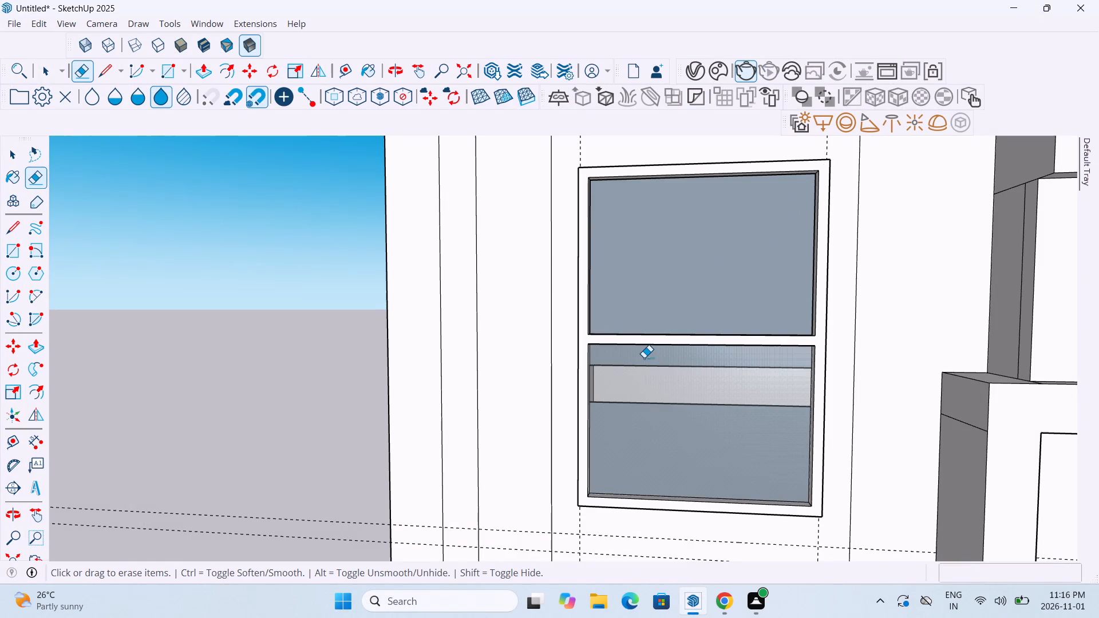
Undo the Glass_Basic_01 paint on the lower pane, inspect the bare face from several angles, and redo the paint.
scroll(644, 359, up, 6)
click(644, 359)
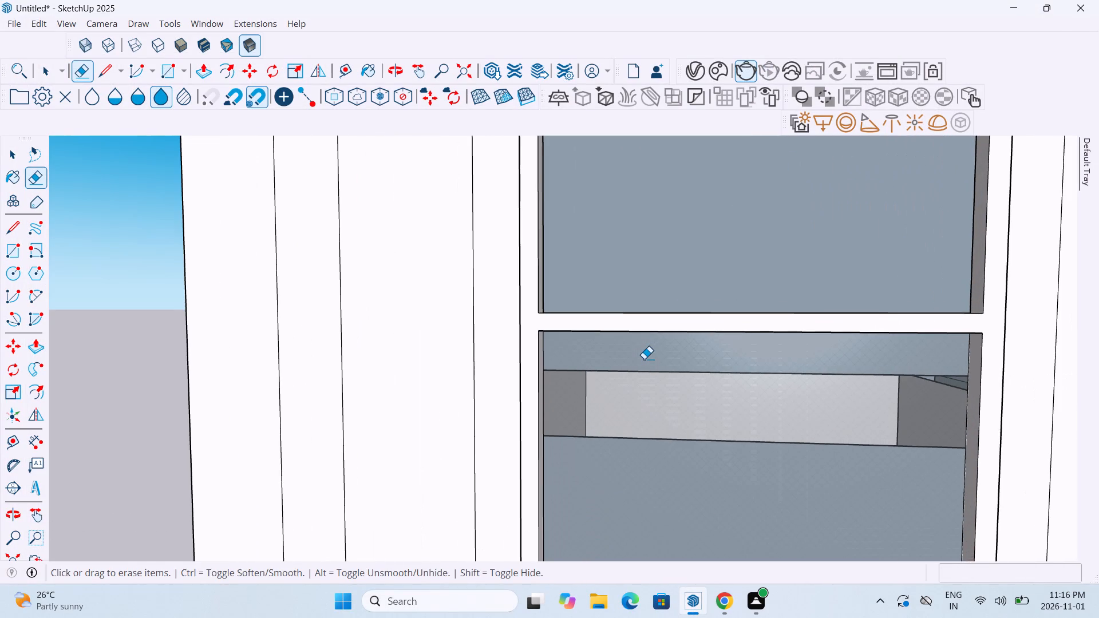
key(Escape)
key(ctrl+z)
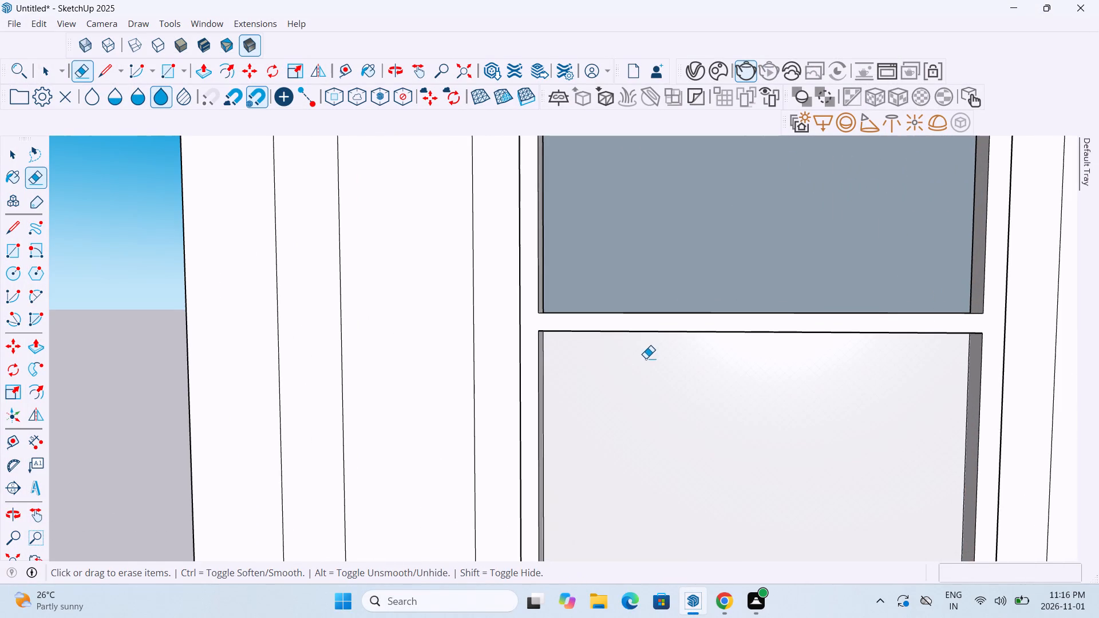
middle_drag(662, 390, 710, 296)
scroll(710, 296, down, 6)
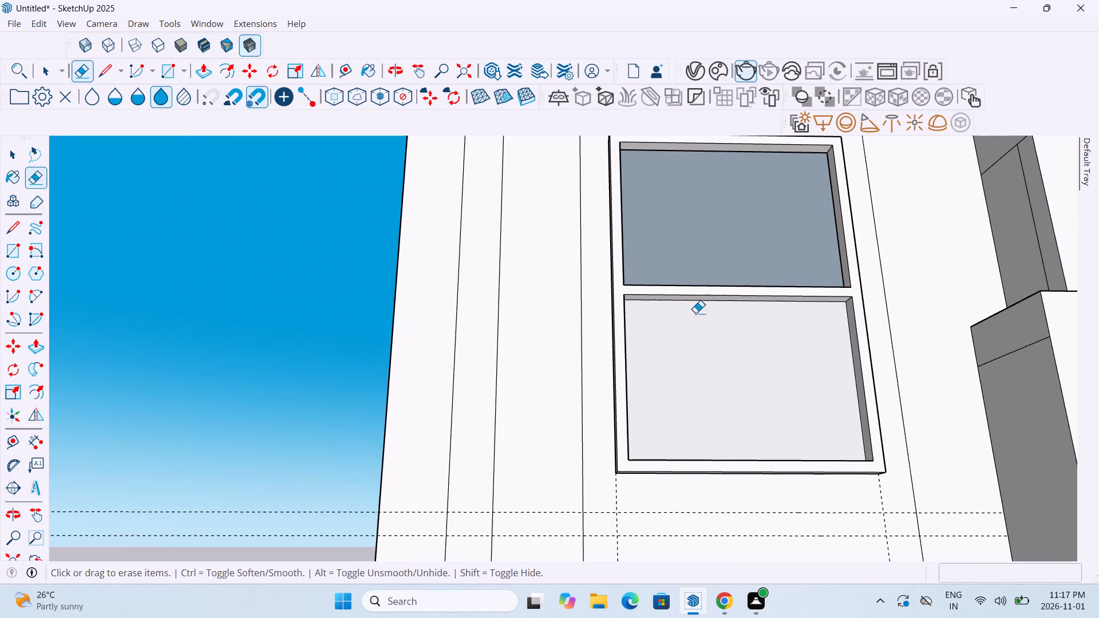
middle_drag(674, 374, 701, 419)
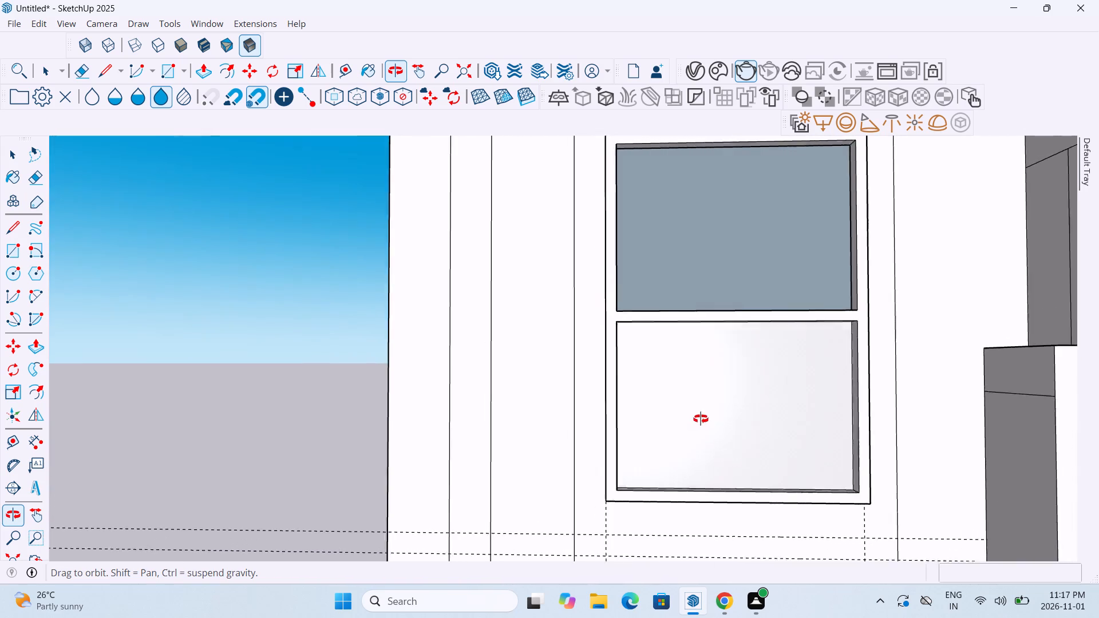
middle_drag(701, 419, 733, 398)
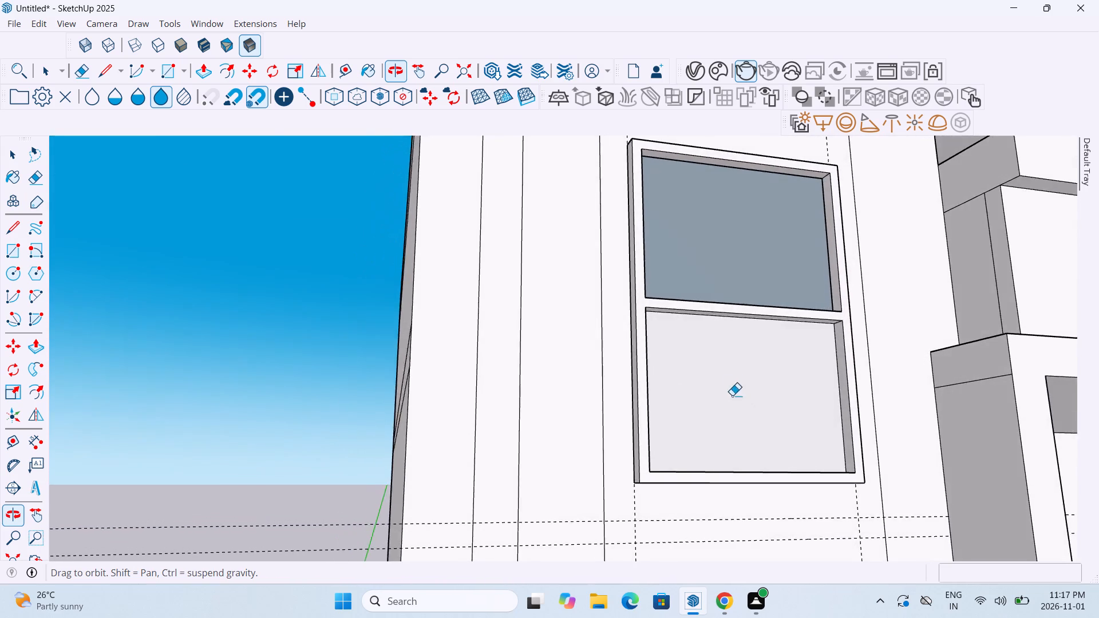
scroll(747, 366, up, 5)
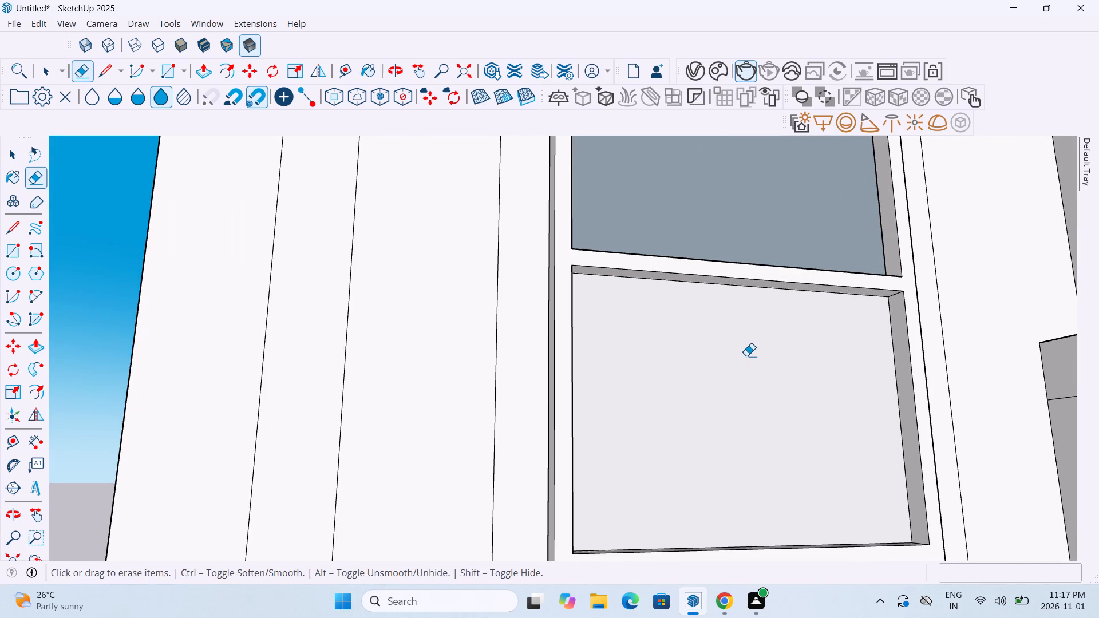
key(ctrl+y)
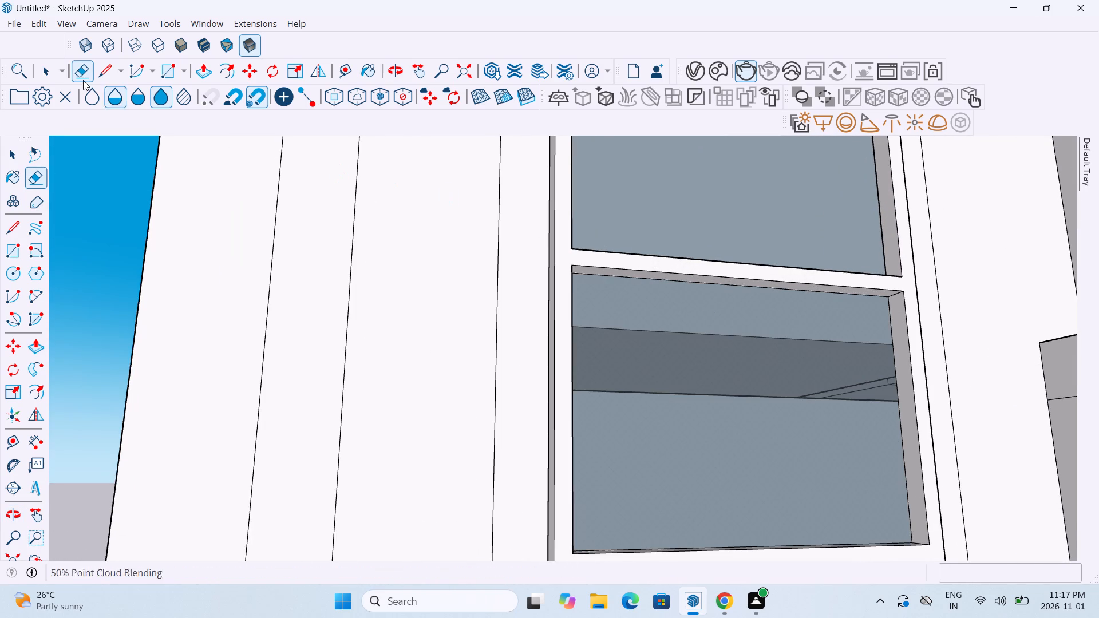
Examine the lower pane's glass and its inner frame corner from oblique angles.
click(97, 72)
scroll(683, 359, up, 6)
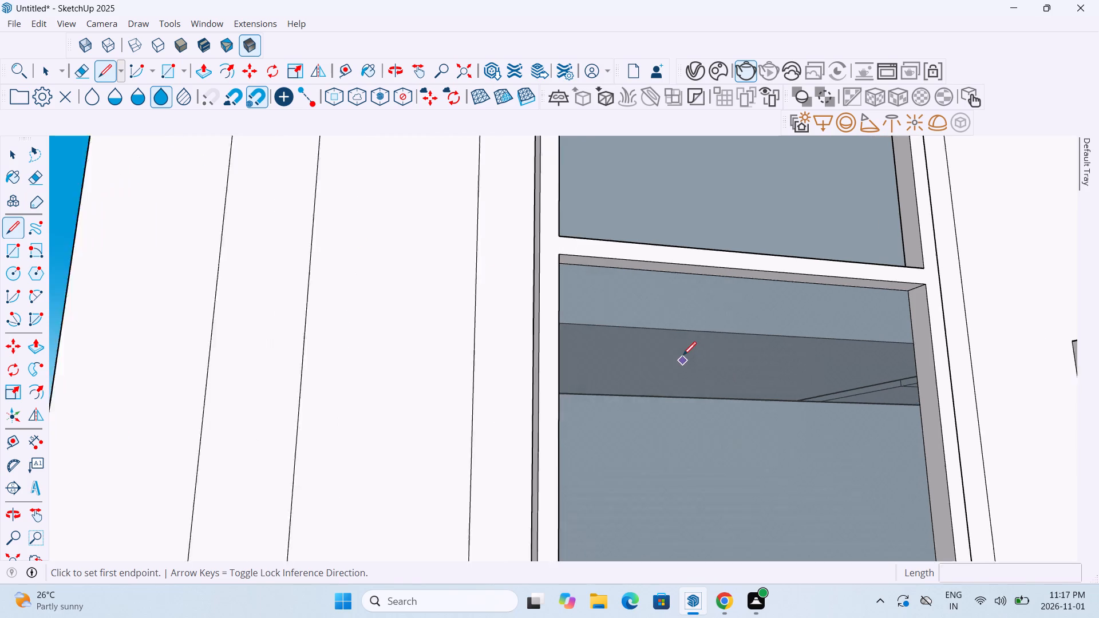
scroll(670, 309, up, 3)
middle_drag(513, 252, 396, 264)
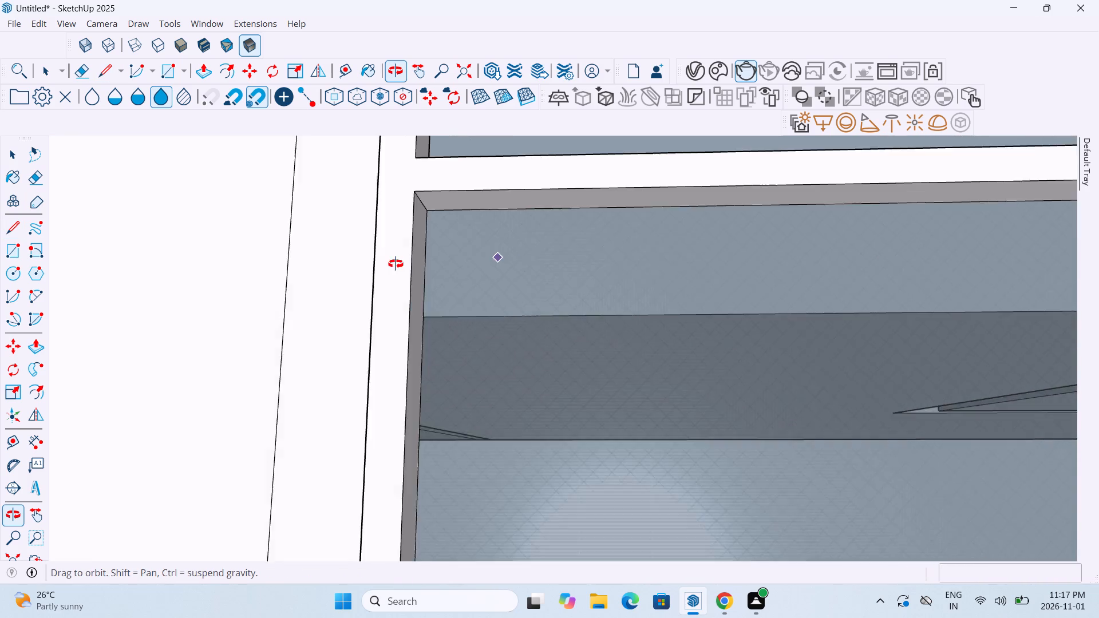
middle_drag(396, 264, 333, 223)
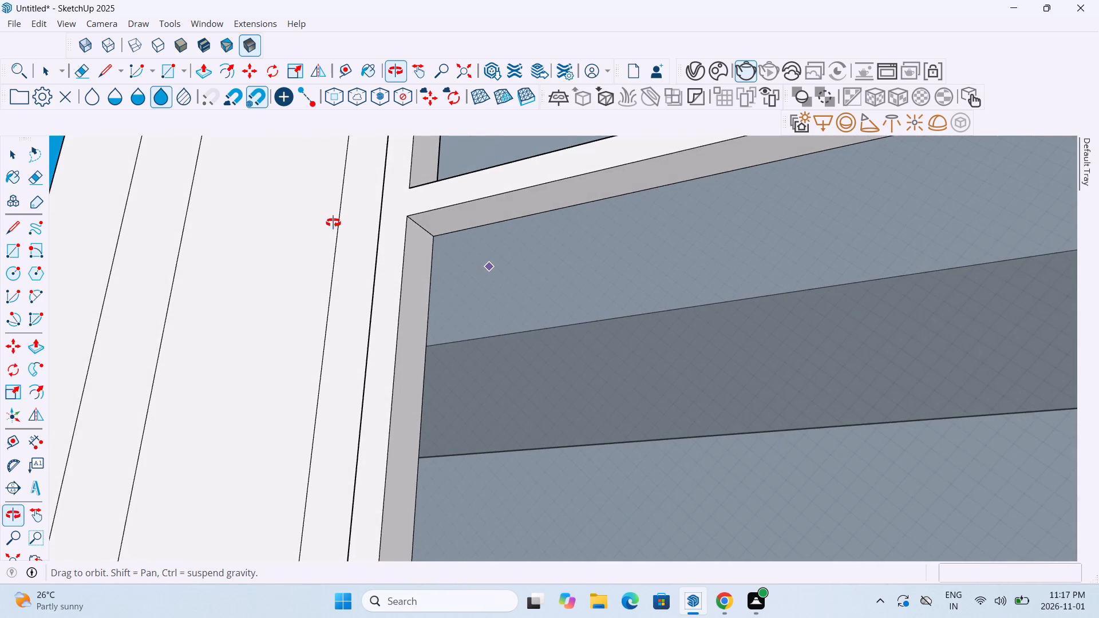
middle_drag(333, 223, 201, 296)
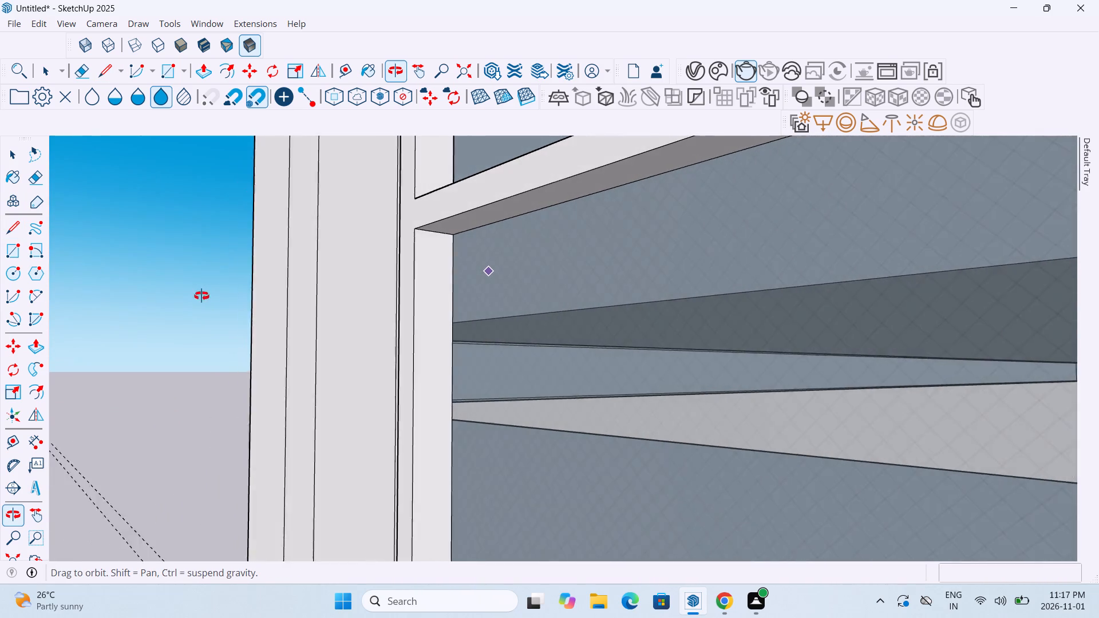
middle_drag(201, 296, 160, 282)
middle_drag(590, 359, 470, 292)
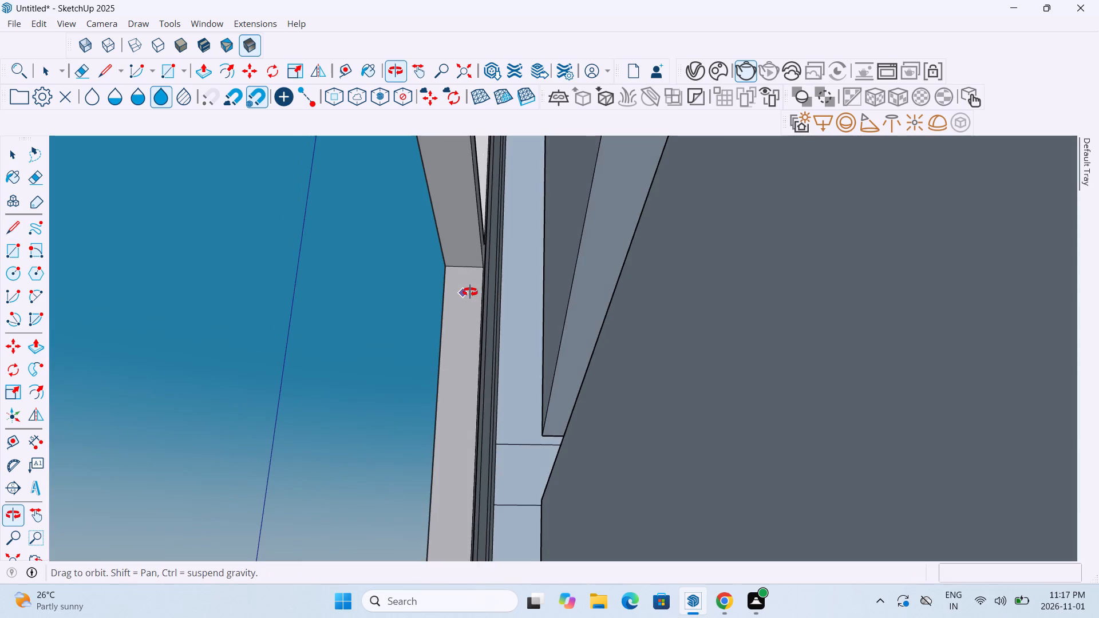
middle_drag(470, 292, 608, 352)
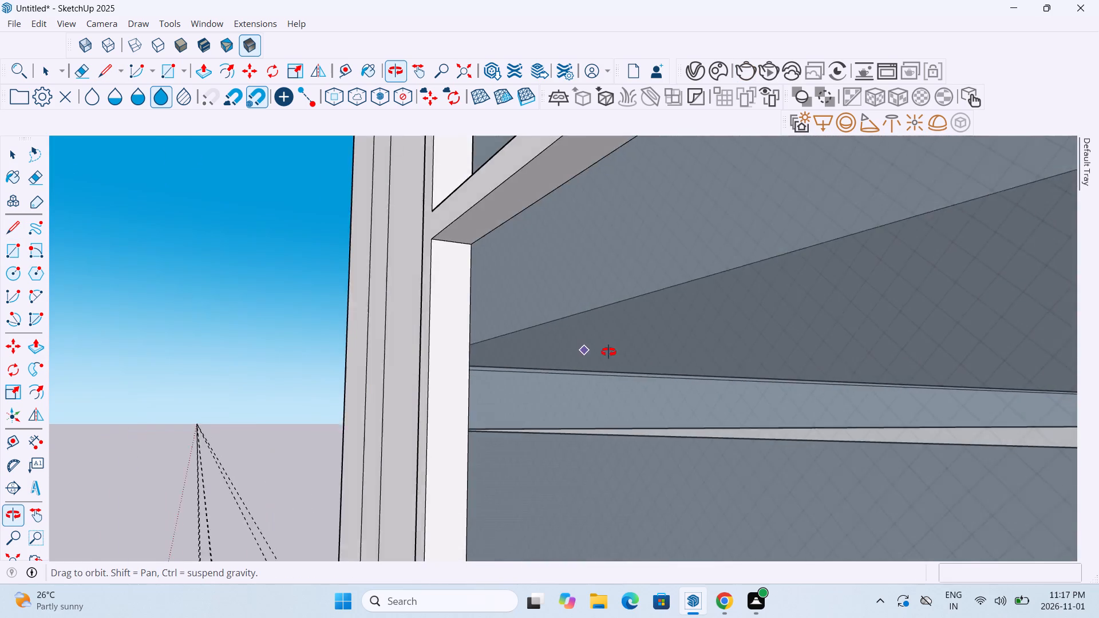
middle_drag(608, 352, 524, 359)
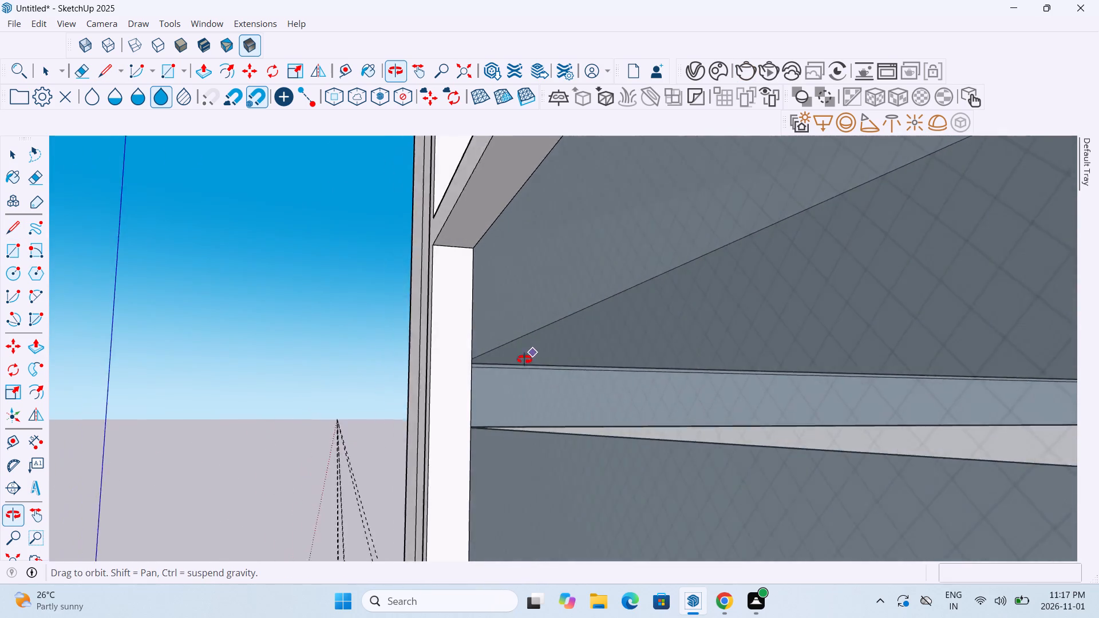
middle_drag(524, 359, 521, 364)
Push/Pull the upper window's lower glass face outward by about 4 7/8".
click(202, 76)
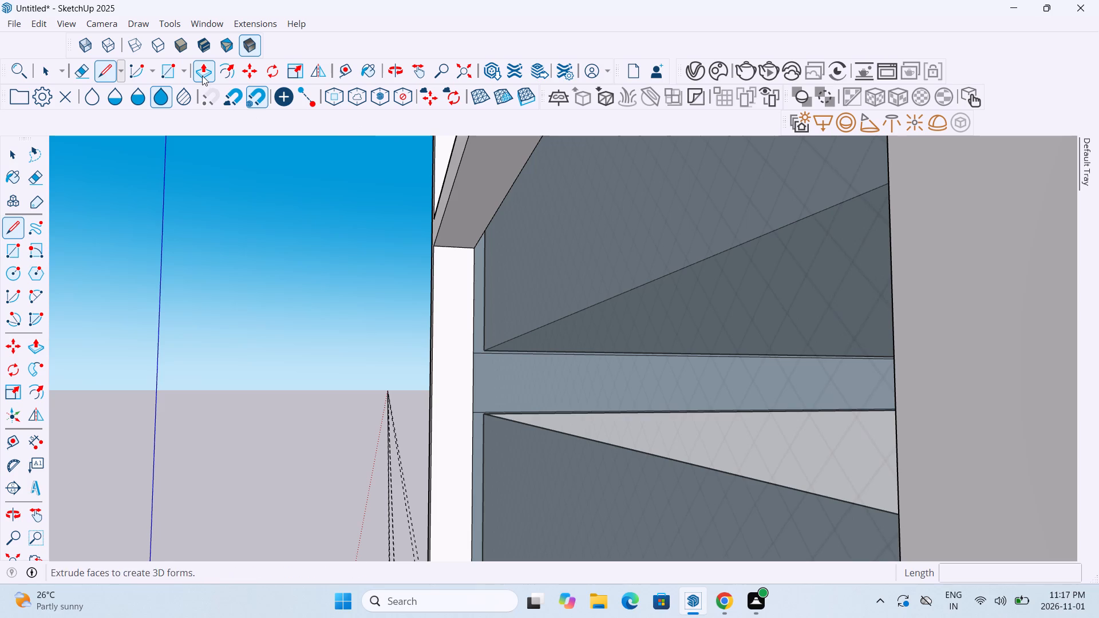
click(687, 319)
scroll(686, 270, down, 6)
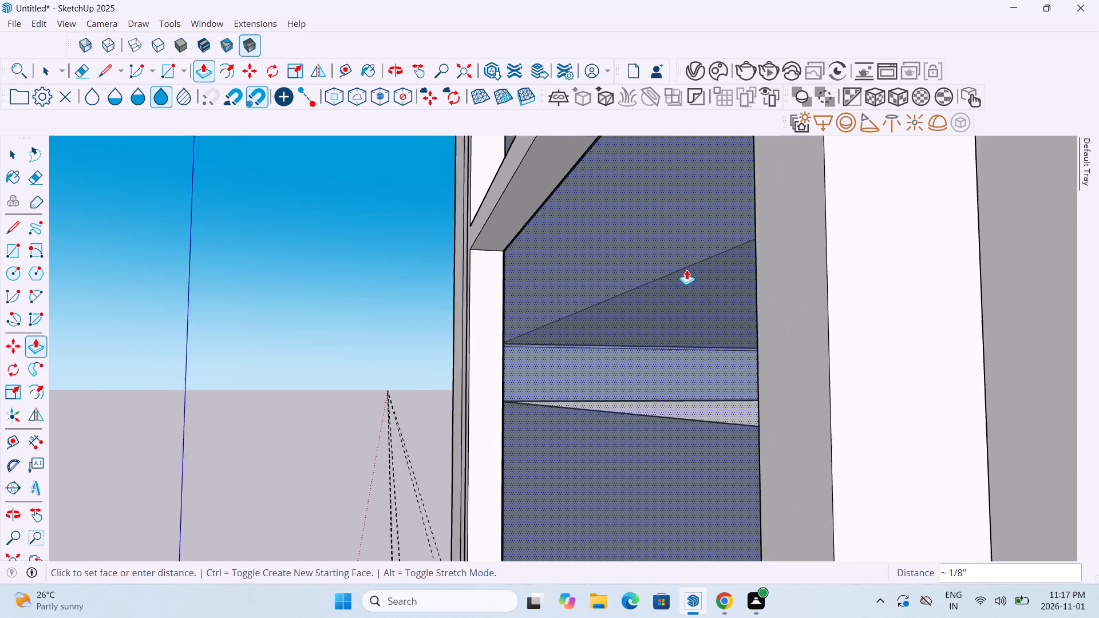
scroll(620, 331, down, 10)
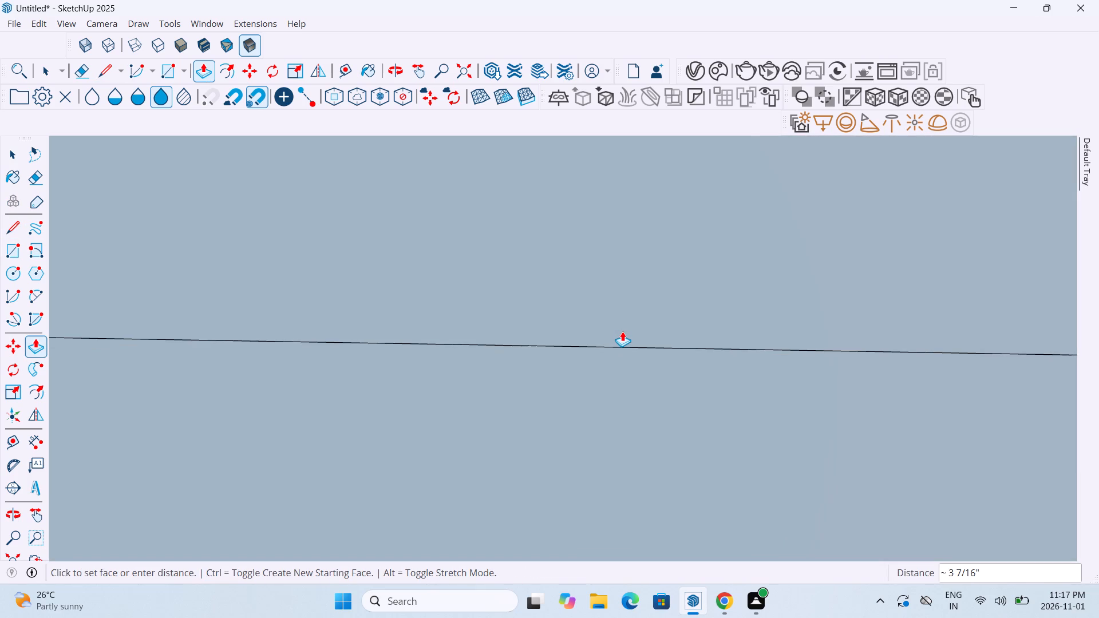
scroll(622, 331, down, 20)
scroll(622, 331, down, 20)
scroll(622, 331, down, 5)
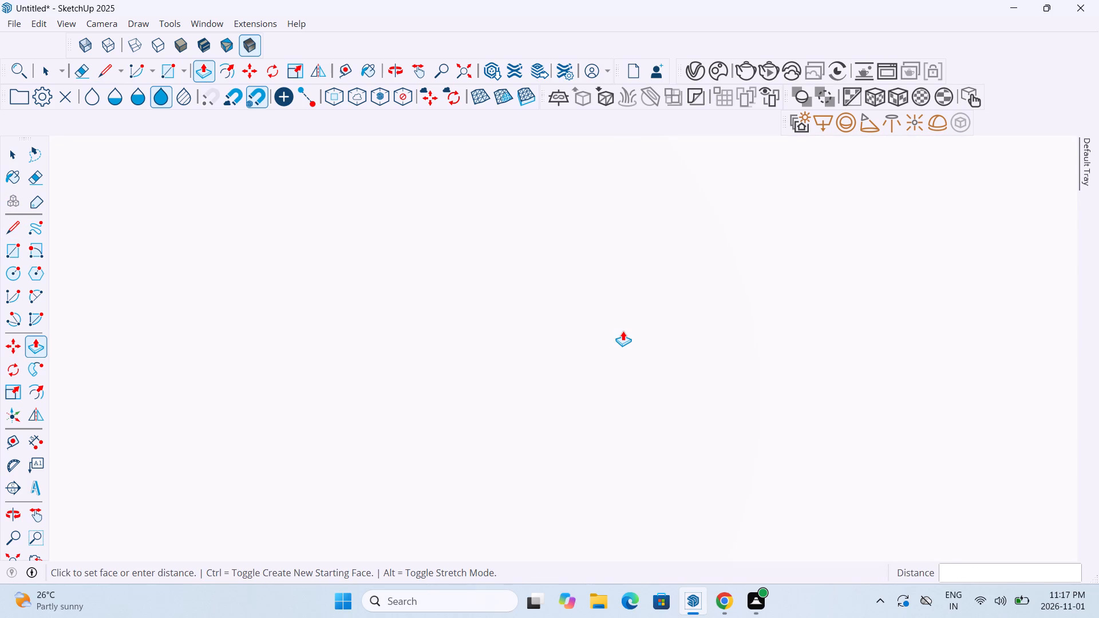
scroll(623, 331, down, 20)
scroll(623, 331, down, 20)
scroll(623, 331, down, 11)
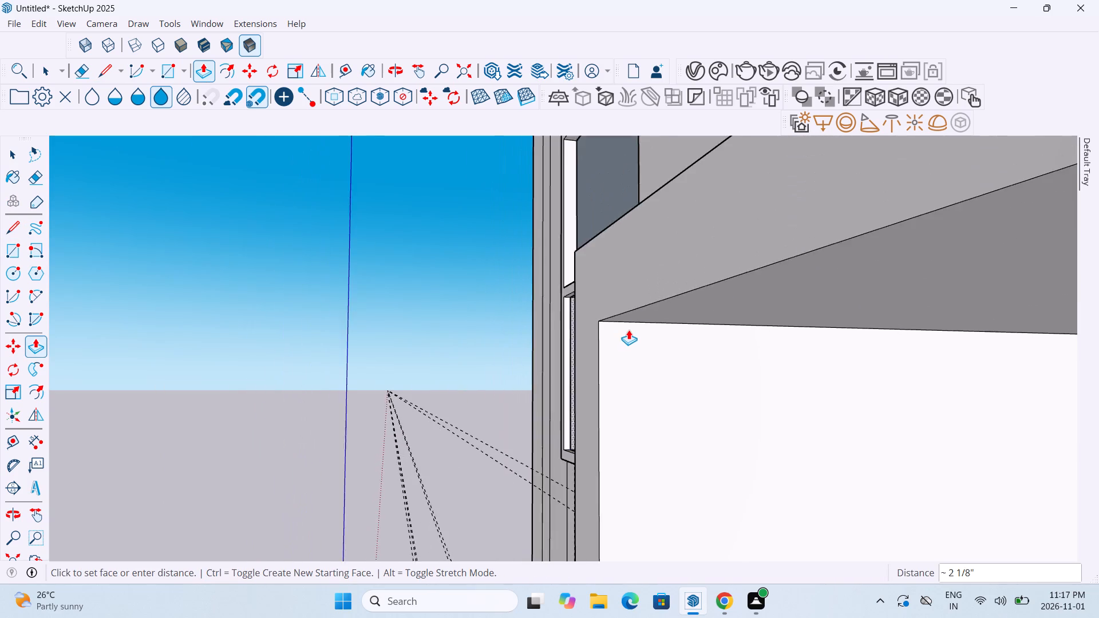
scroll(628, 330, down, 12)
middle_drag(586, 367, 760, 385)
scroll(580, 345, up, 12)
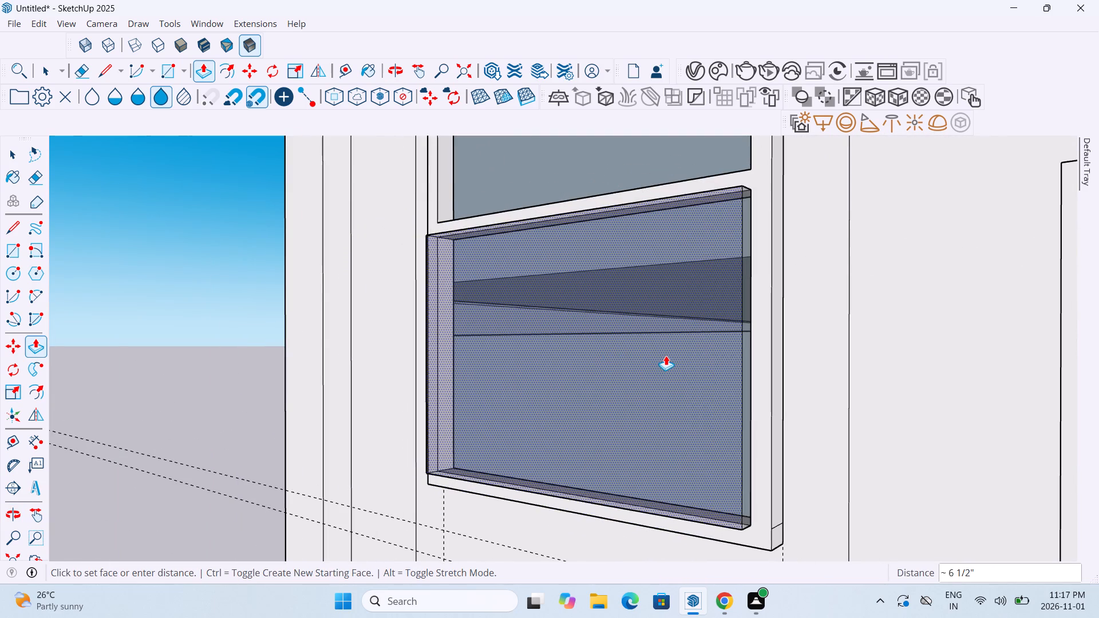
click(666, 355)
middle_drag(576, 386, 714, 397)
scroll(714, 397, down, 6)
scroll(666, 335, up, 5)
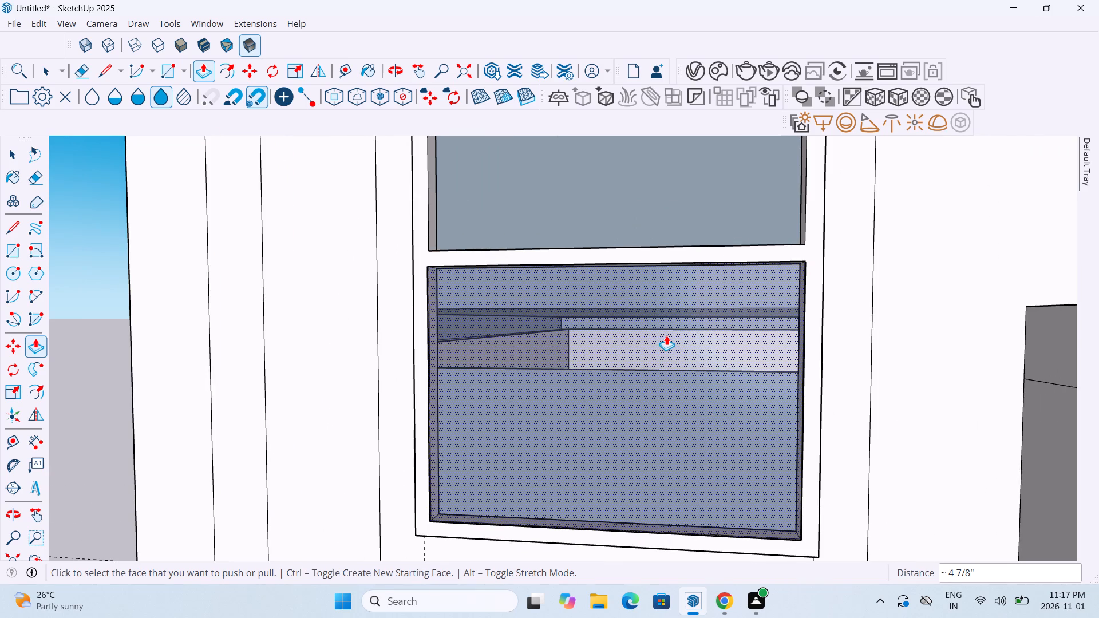
Undo the glass extrusion, the glass painting of both panes and the earlier window edits, back to the deeper window frame.
key(ctrl+z)
key(ctrl+z)
key(ctrl+z)
key(ctrl+z)
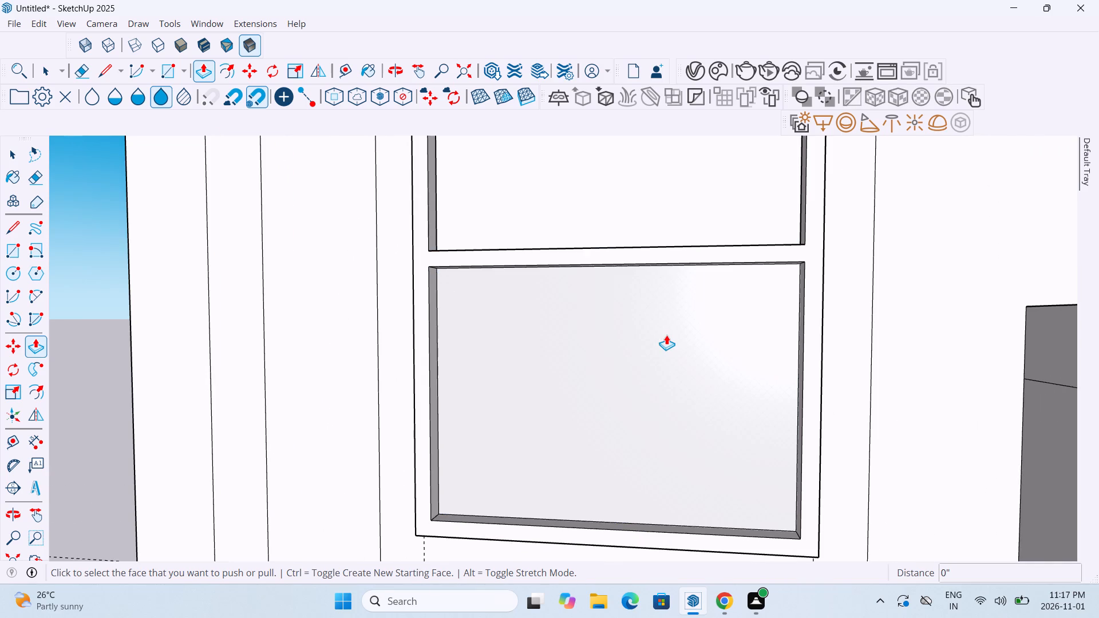
key(ctrl+z)
key(ctrl+z)
key(ctrl+z)
key(ctrl+z)
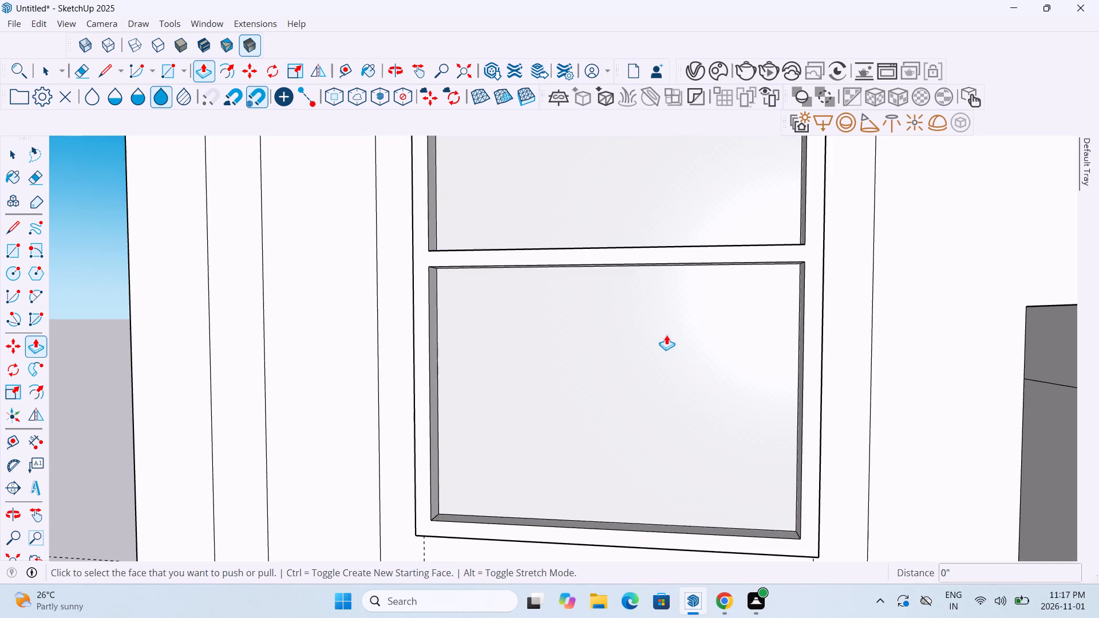
key(ctrl+z)
key(ctrl+z)
key(ctrl+z)
ctrl+click(666, 335)
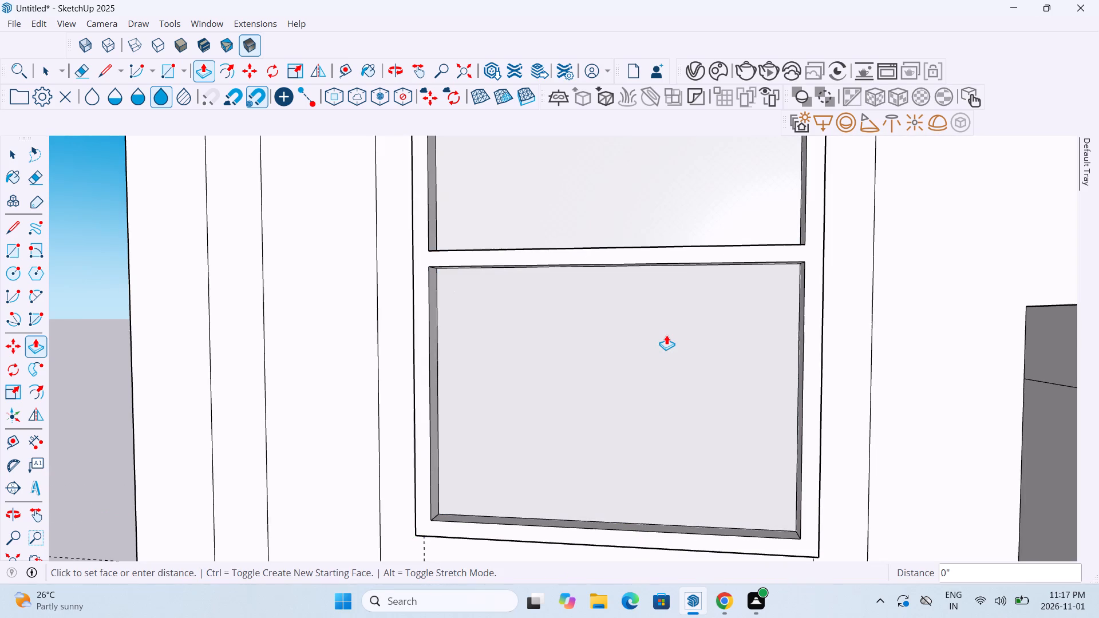
key(ctrl+z)
ctrl+click(666, 335)
key(ctrl+z)
key(ctrl+z)
key(ctrl+z)
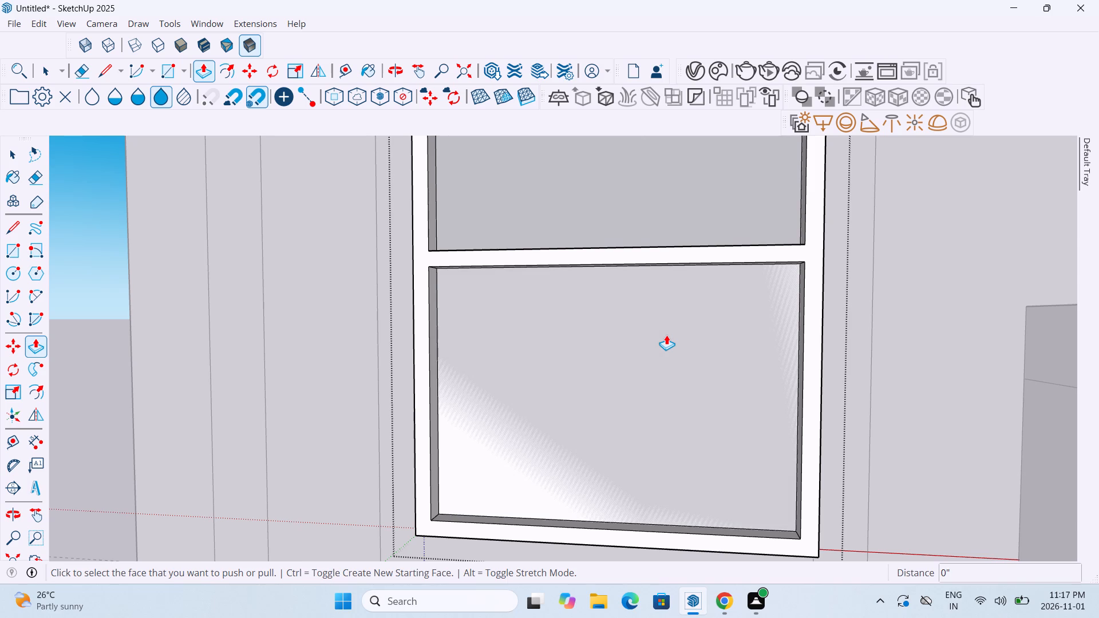
key(ctrl+z)
key(ctrl+z)
key(ctrl+z)
key(ctrl+z)
key(ctrl+z)
key(ctrl+z)
key(ctrl+z)
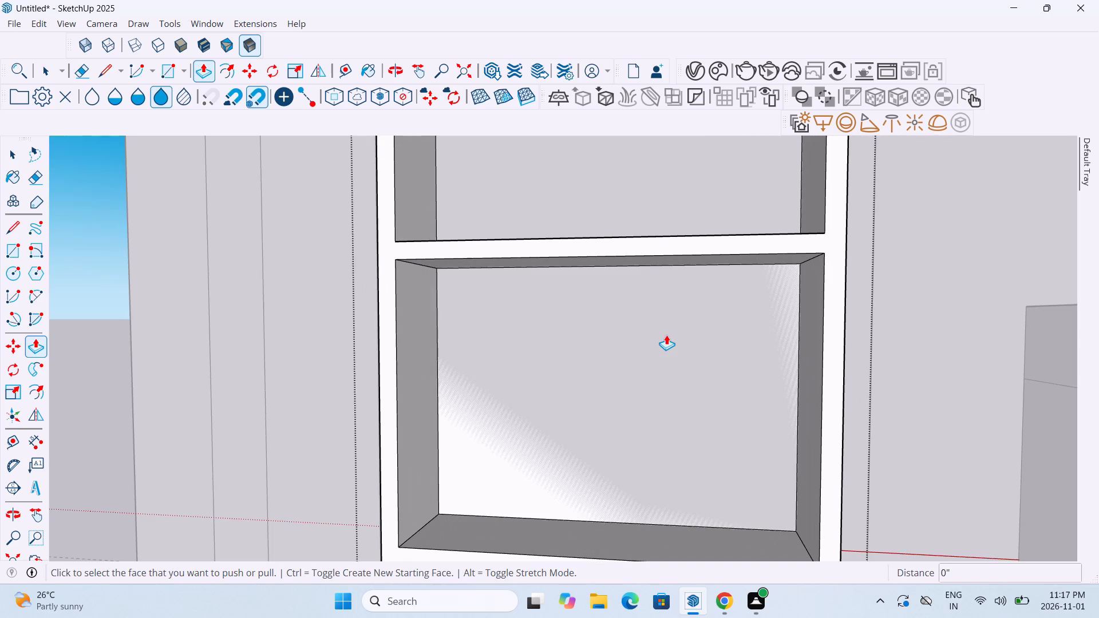
Undo the remaining upper-window edits and its placement on the facade strip, back to the bare strip with guides.
key(ctrl+z)
ctrl+click(666, 335)
key(ctrl+z)
key(ctrl+z)
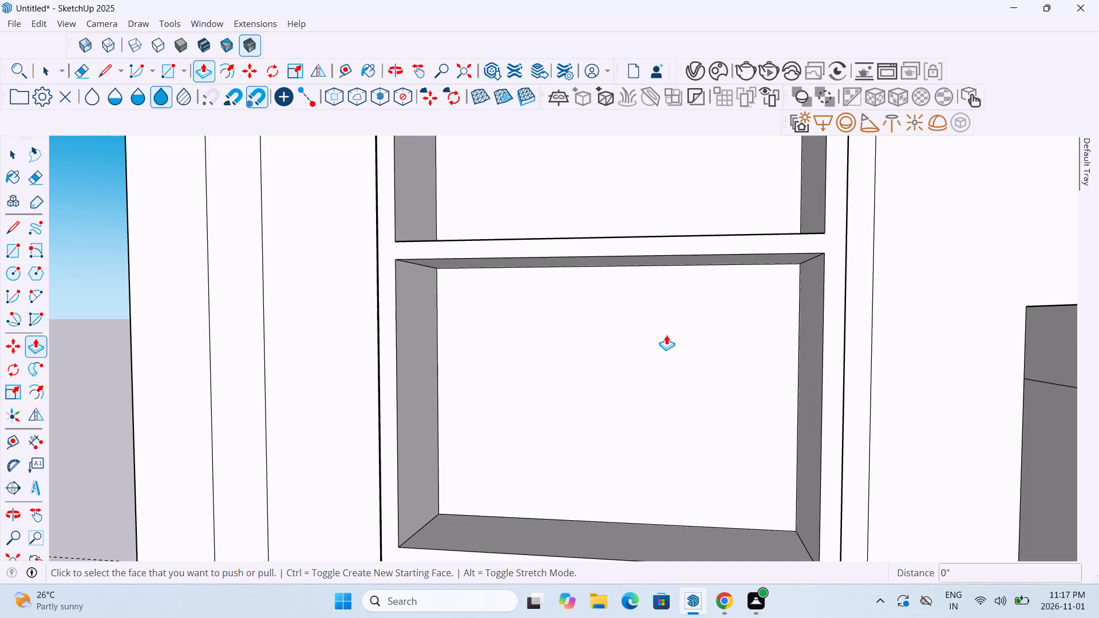
key(ctrl+z)
key(ctrl+z)
key(ctrl+z)
key(ctrl+z)
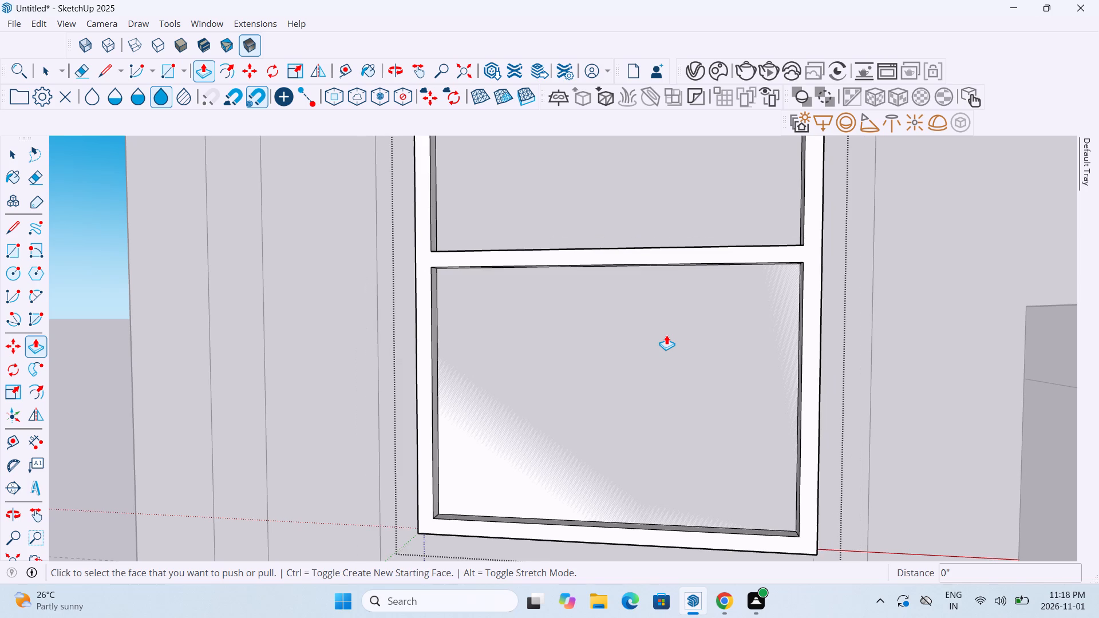
key(ctrl+z)
key(ctrl+z)
key(ctrl+z)
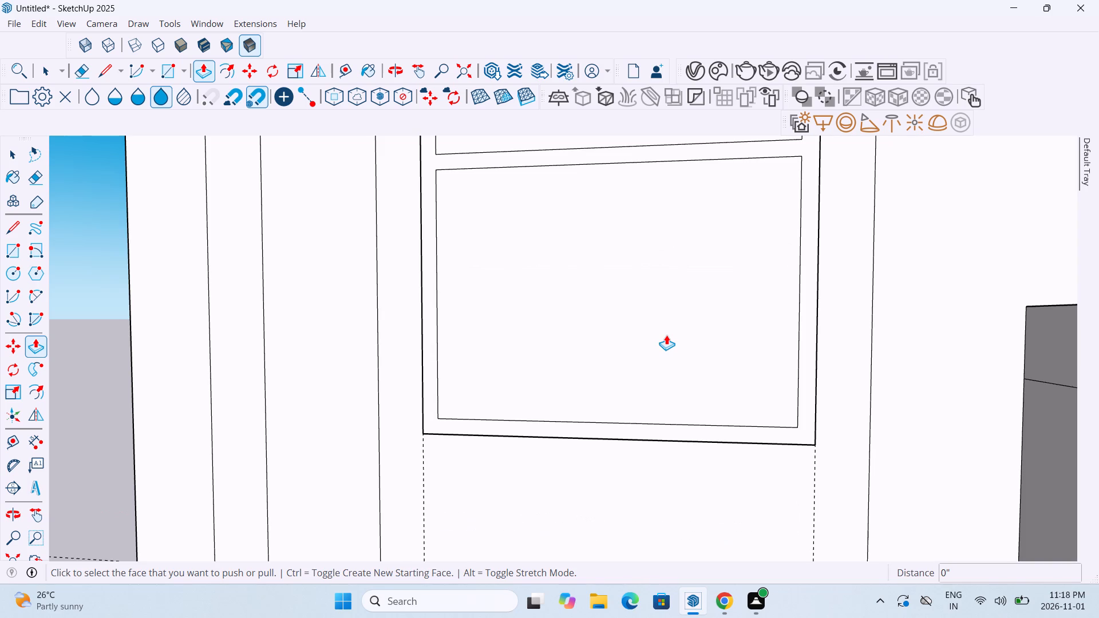
key(ctrl+z)
ctrl+click(666, 335)
key(ctrl+z)
key(ctrl+z)
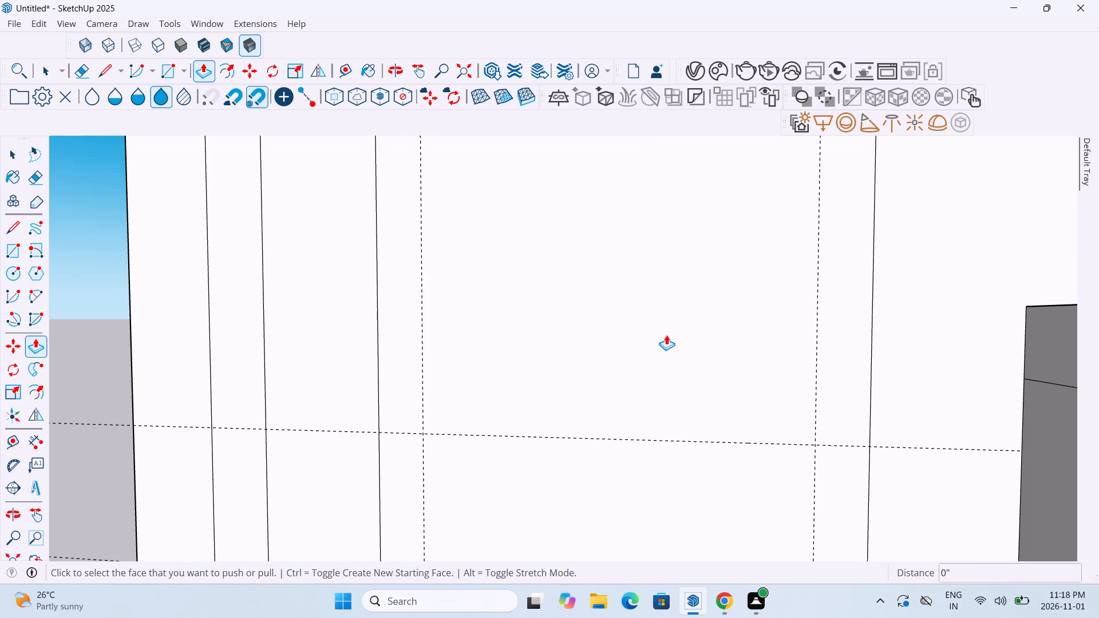
Examine the facade strip, its lower window and the spare window beside the building from several distances and angles.
scroll(668, 332, down, 11)
scroll(669, 330, up, 1)
scroll(669, 330, down, 18)
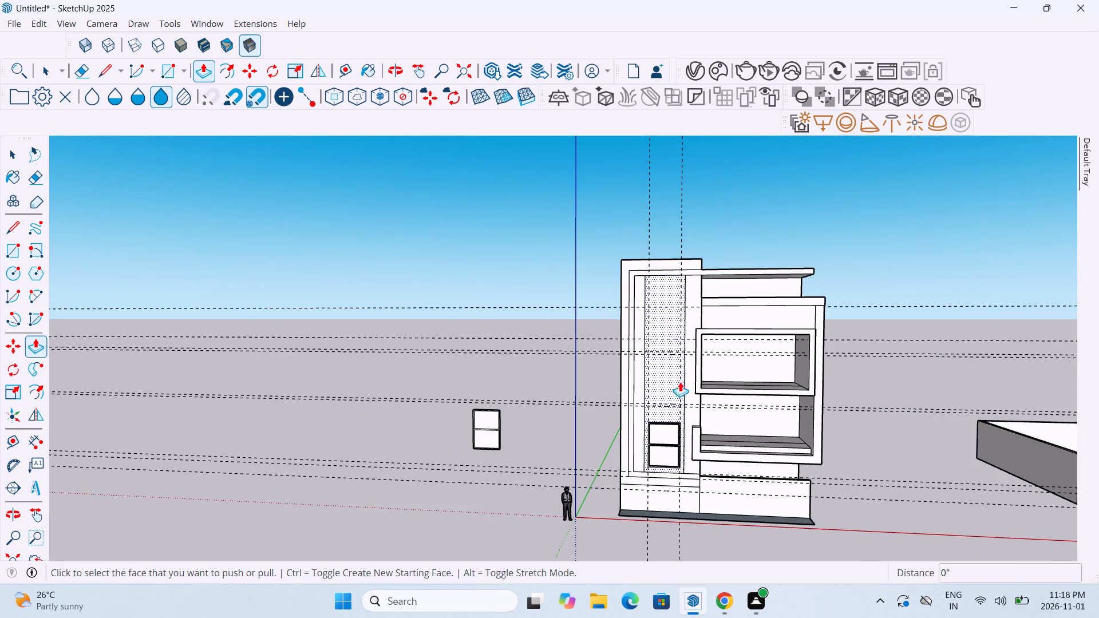
middle_drag(687, 434, 697, 391)
scroll(492, 432, up, 7)
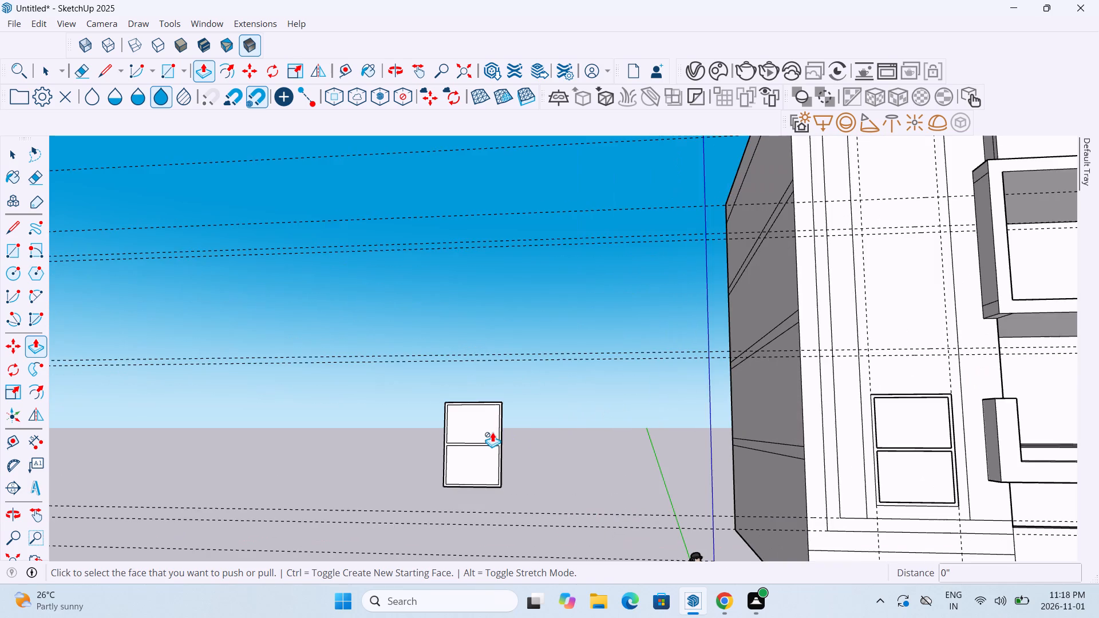
scroll(557, 409, down, 13)
middle_drag(673, 430, 654, 480)
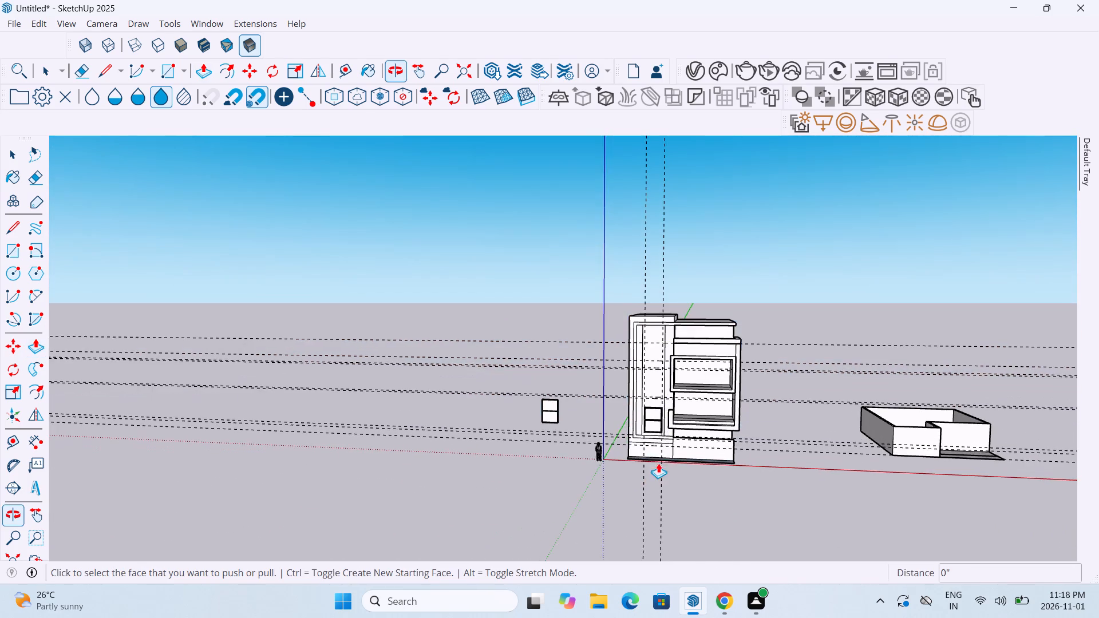
scroll(655, 419, up, 1)
scroll(655, 419, down, 1)
scroll(655, 419, up, 15)
middle_drag(654, 418, 656, 403)
scroll(656, 403, down, 3)
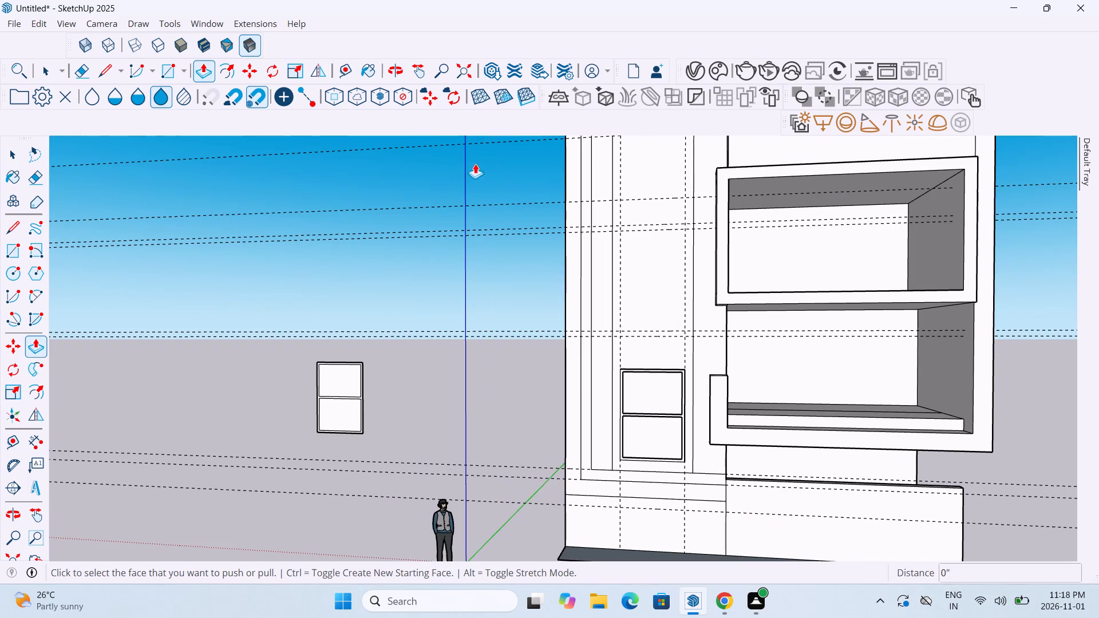
Draw a horizontal line between the facade strip's two vertical guides, along the horizontal guide above the lower window.
click(102, 70)
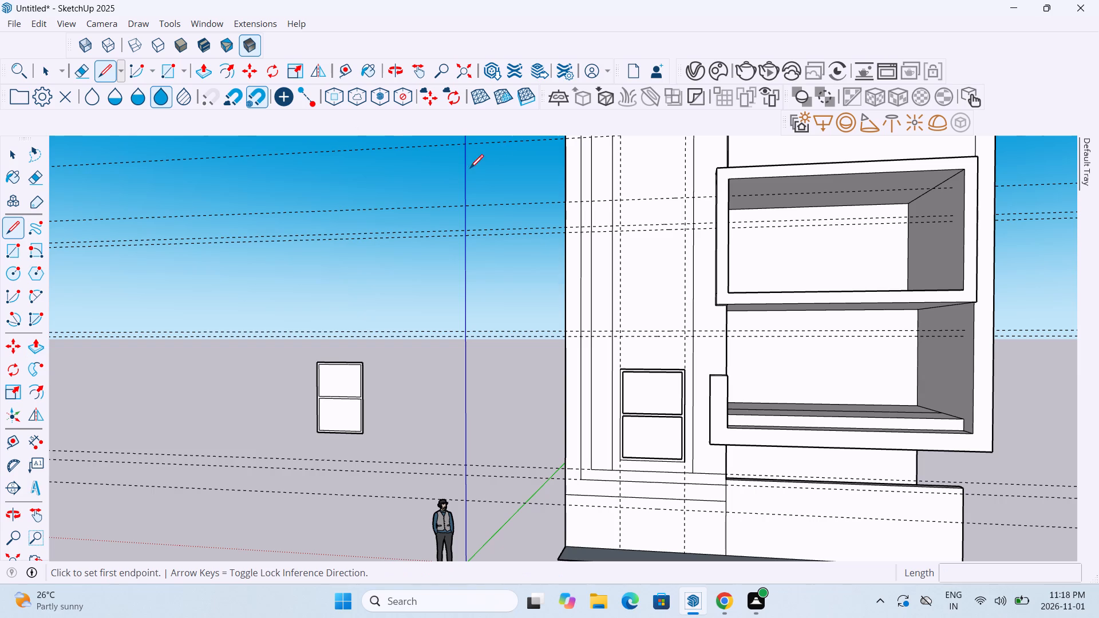
click(624, 201)
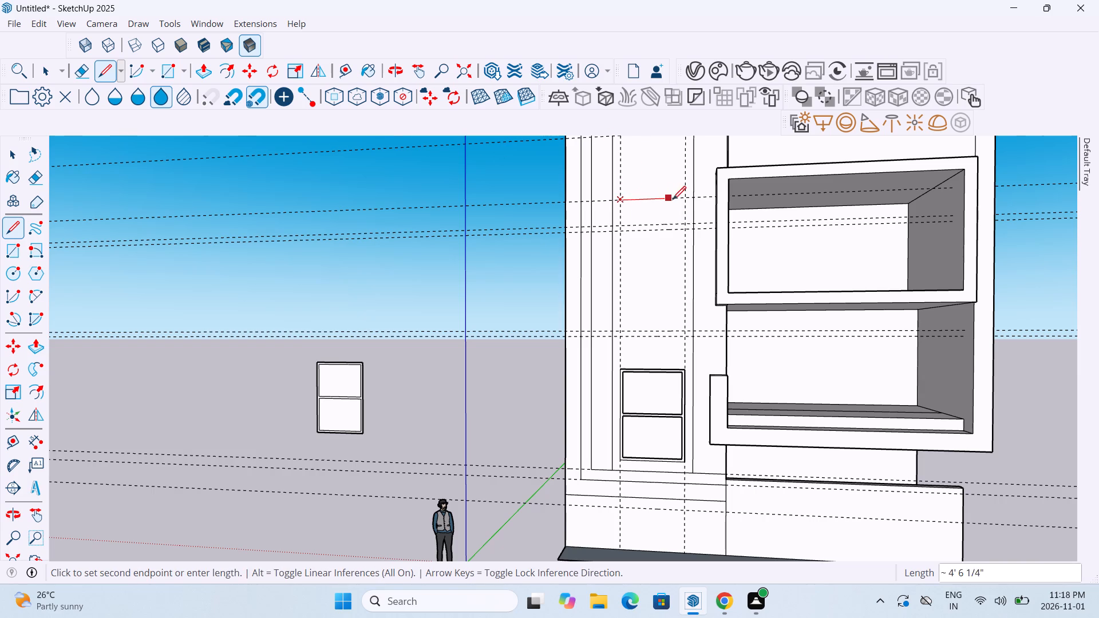
click(682, 203)
scroll(681, 203, up, 5)
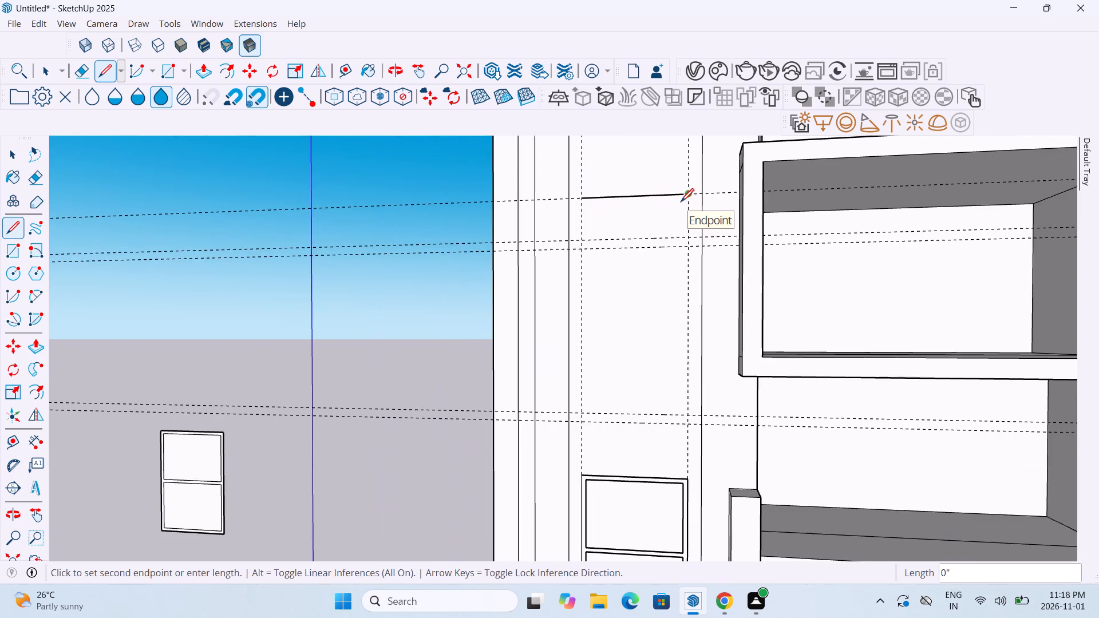
middle_drag(681, 203, 691, 268)
scroll(691, 268, down, 6)
scroll(669, 179, up, 10)
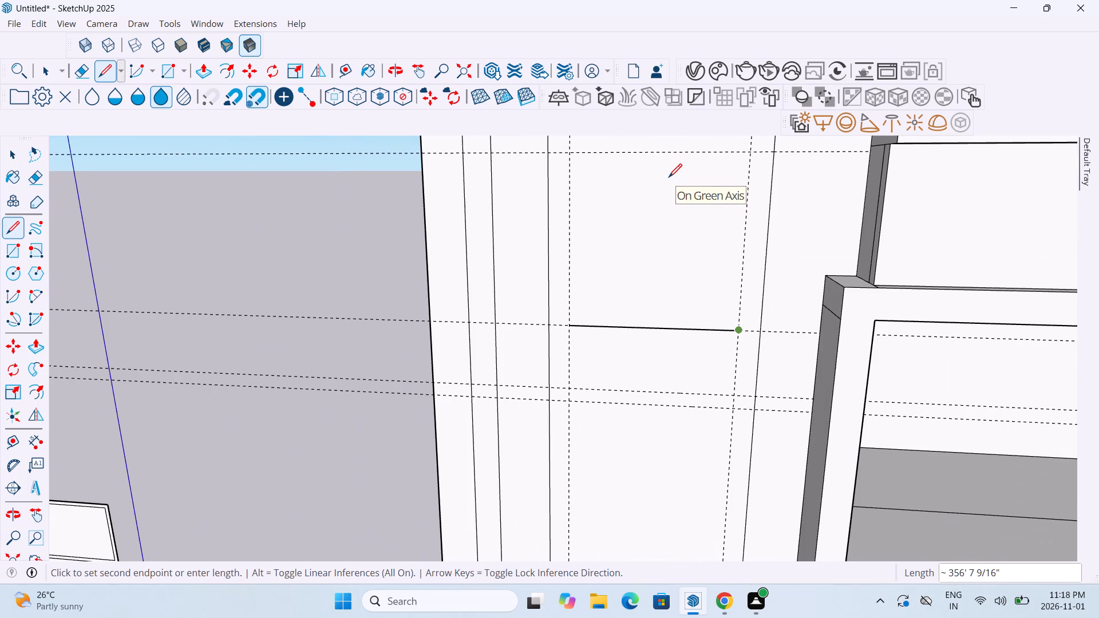
key(Escape)
key(Escape)
key(Escape)
key(Escape)
key(Escape)
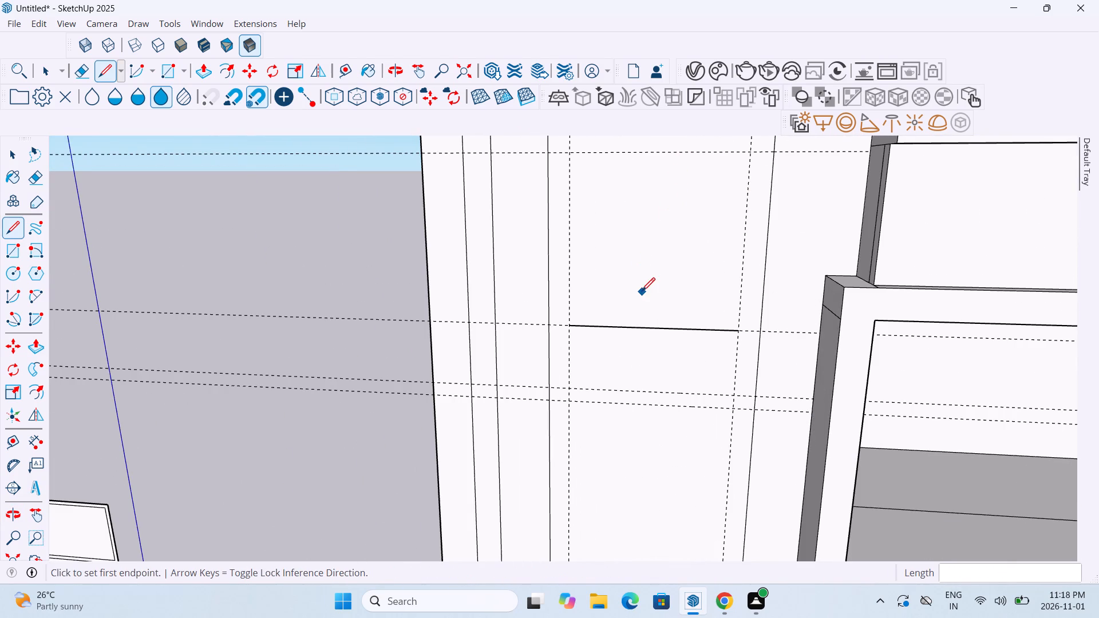
Place a horizontal guide 3' above the newly drawn line on the facade strip.
key(3)
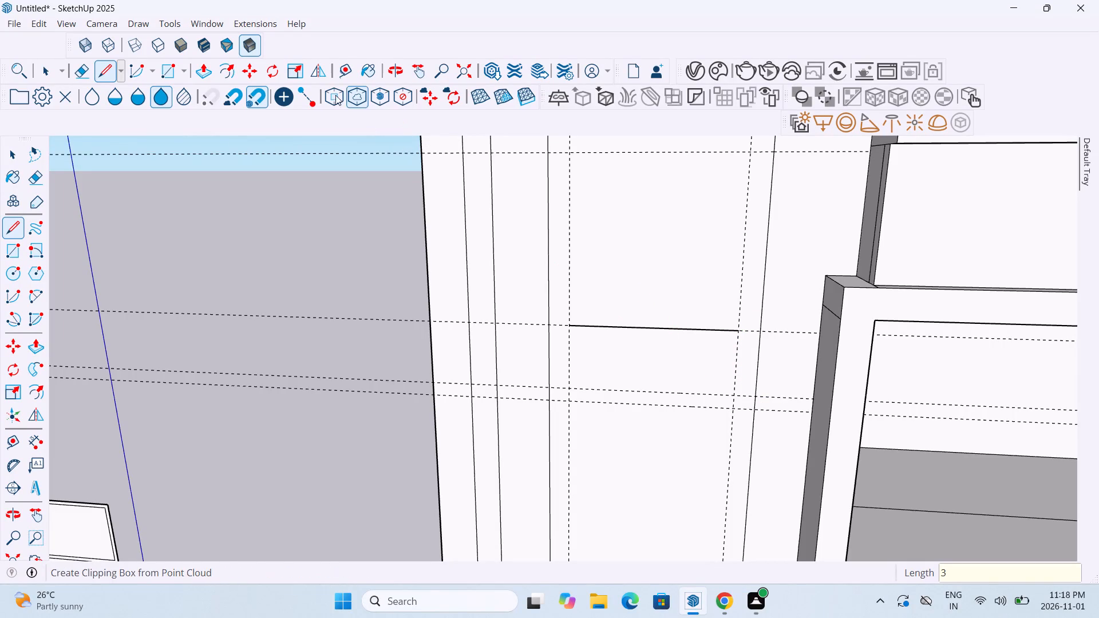
click(346, 73)
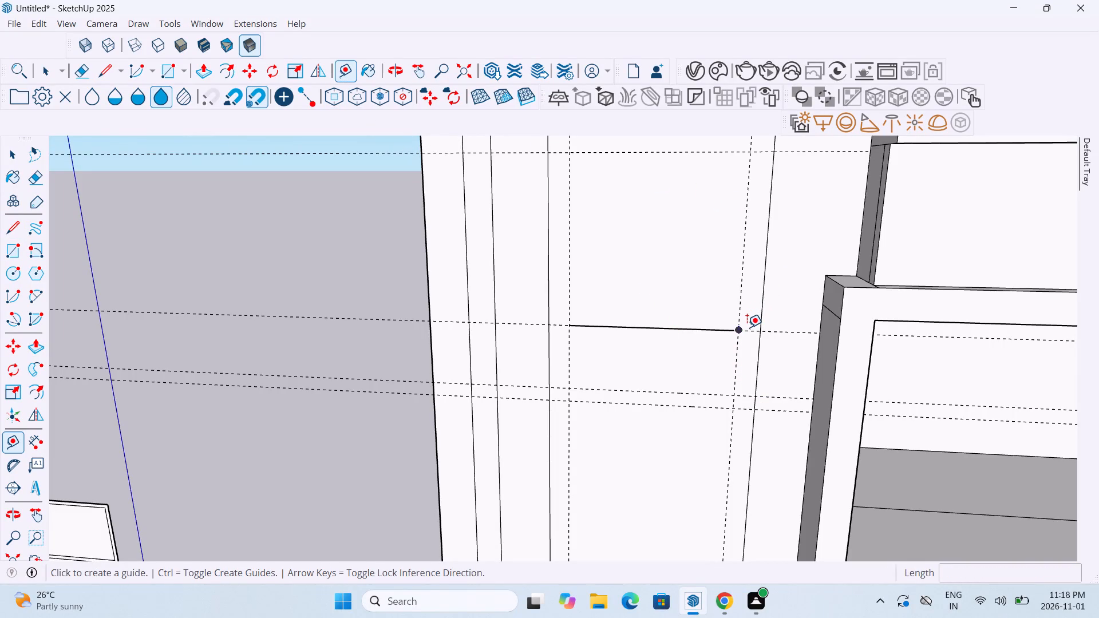
click(746, 330)
key(Escape)
scroll(752, 319, up, 9)
click(750, 344)
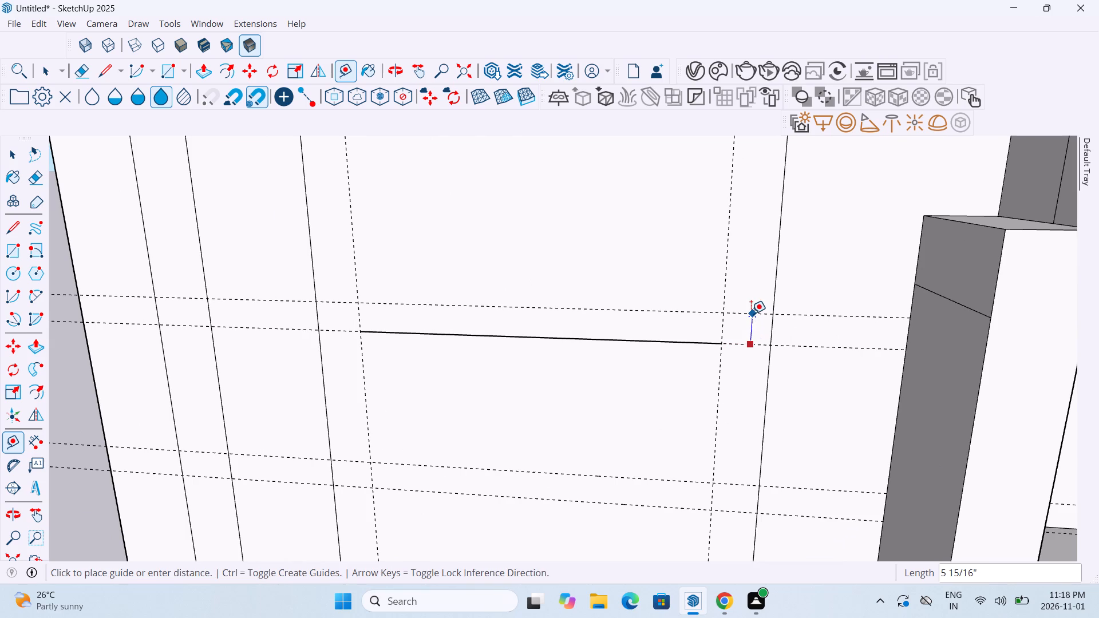
text(3')
key(Return)
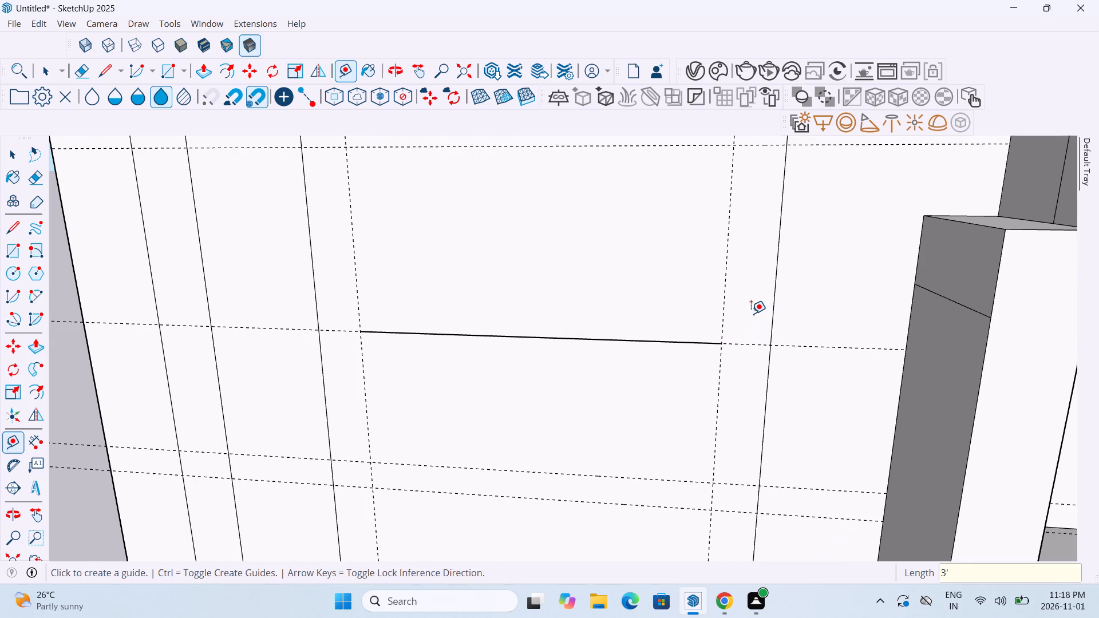
Try to offset a guide 3" from where the 3' guide crosses the vertical guide nearest the balconies.
scroll(751, 314, down, 9)
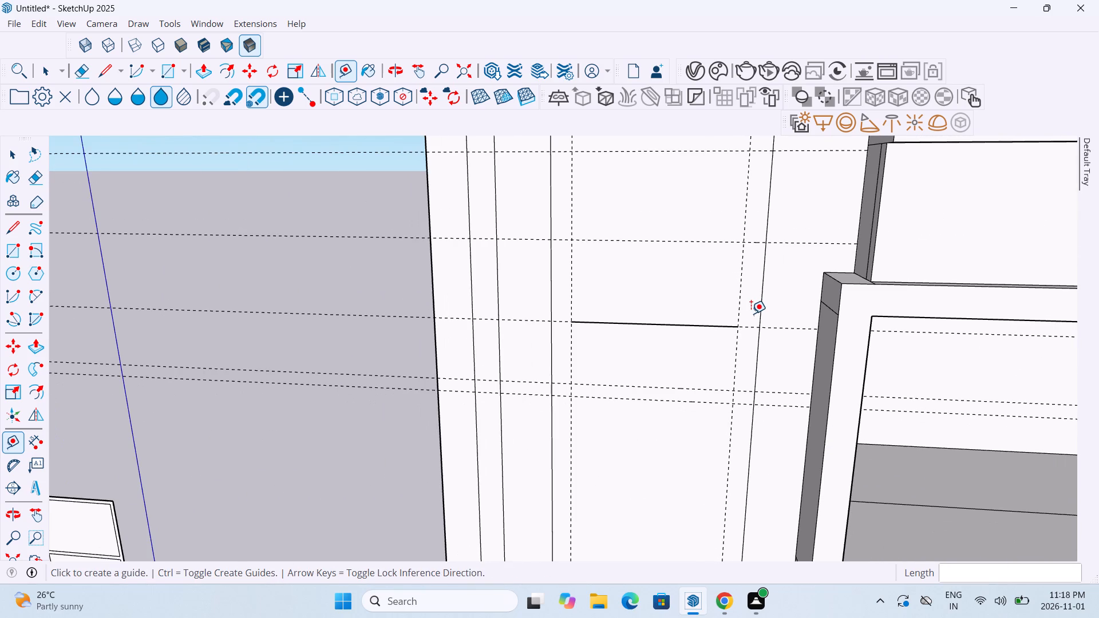
scroll(738, 261, down, 4)
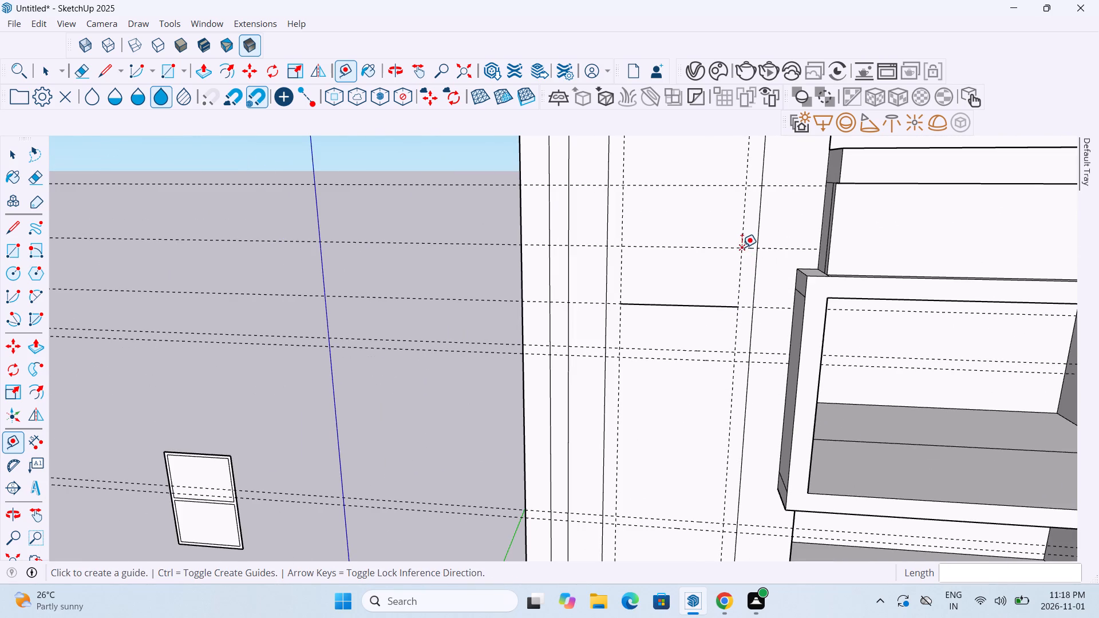
scroll(742, 245, down, 6)
scroll(742, 245, up, 5)
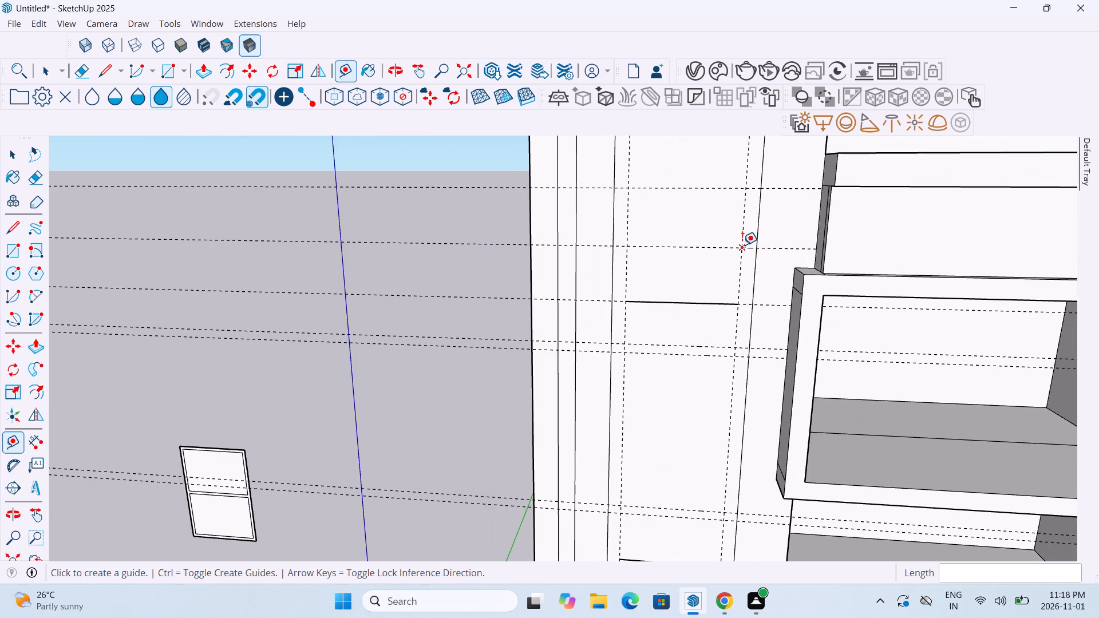
scroll(742, 244, up, 11)
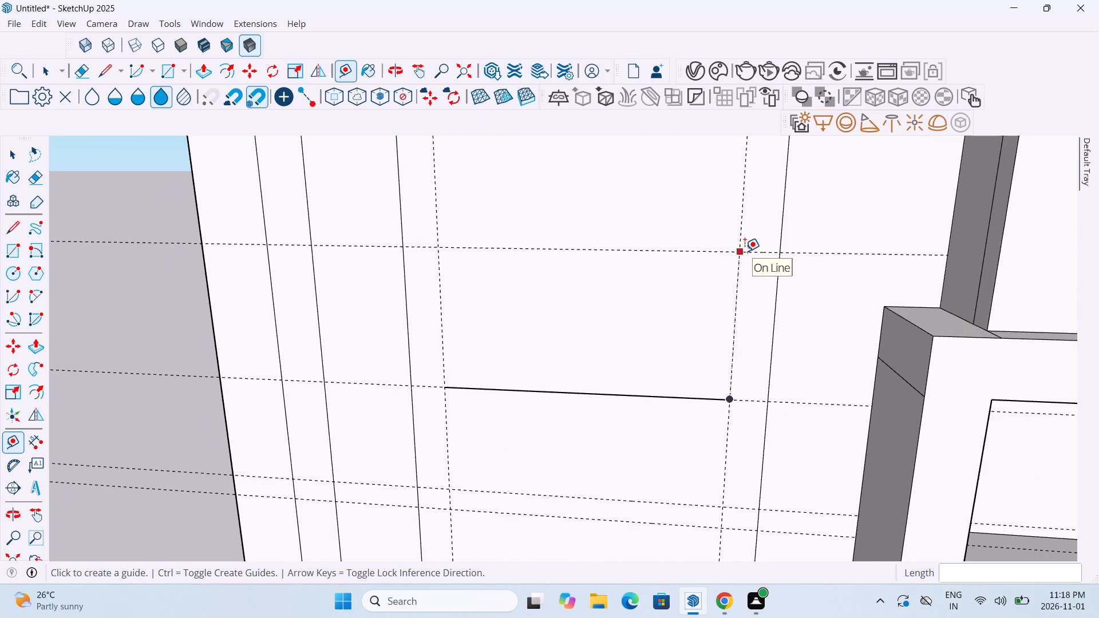
click(745, 251)
click(745, 250)
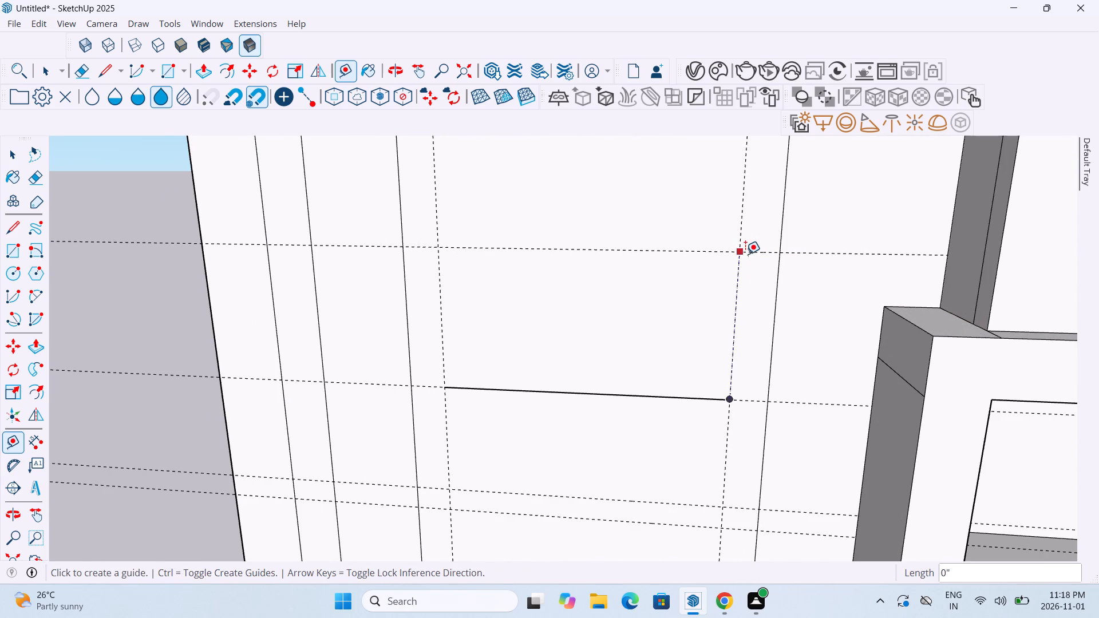
click(749, 251)
text(3")
key(Return)
key(bracketright)
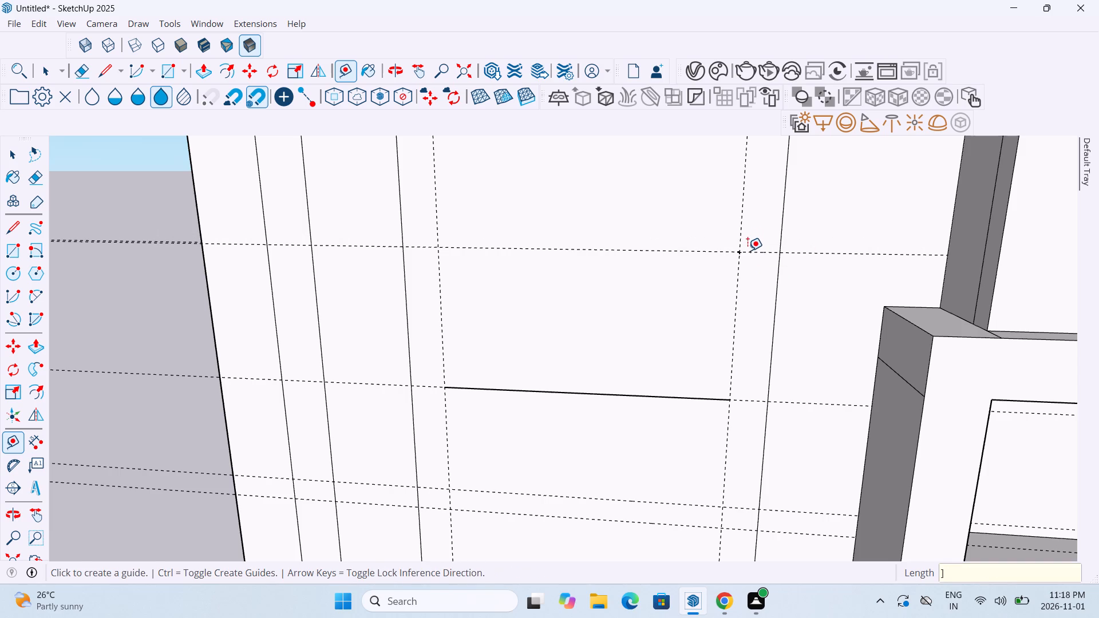
click(748, 251)
key(Escape)
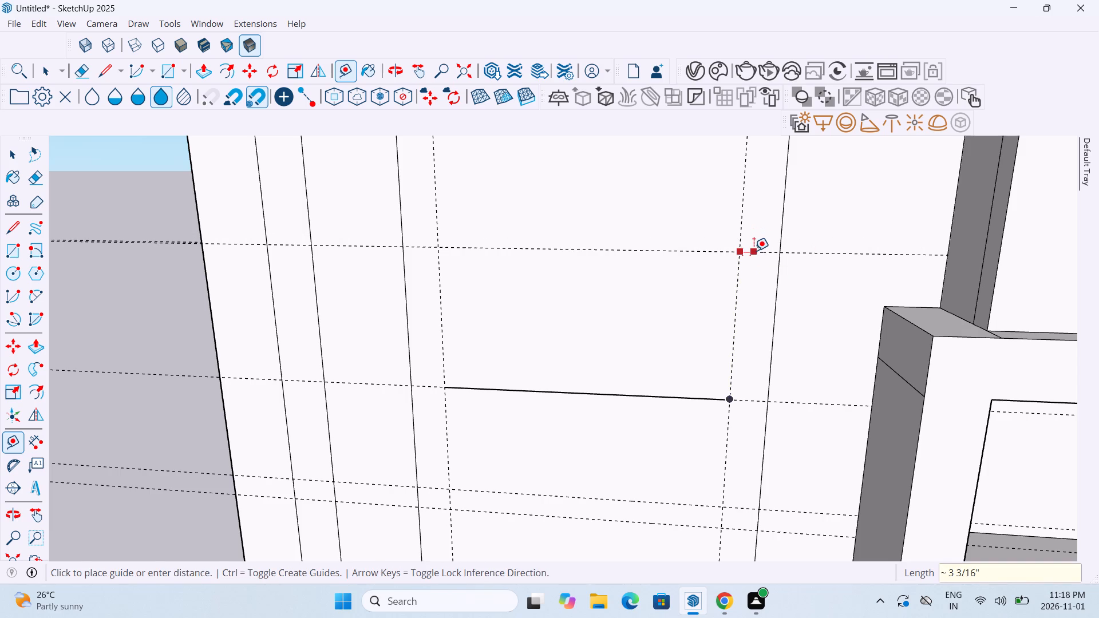
click(754, 251)
key(Escape)
Place a horizontal guide 3" above the 3' guide on the facade strip.
click(762, 250)
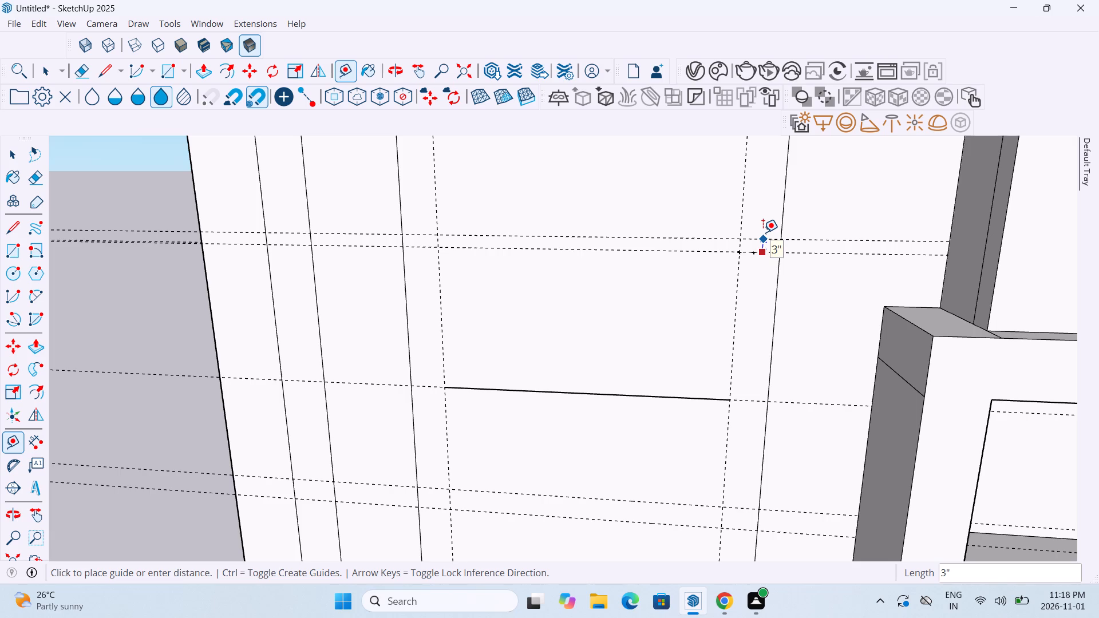
text(3')
key(BackSpace)
key(shift+quotedbl)
key(Return)
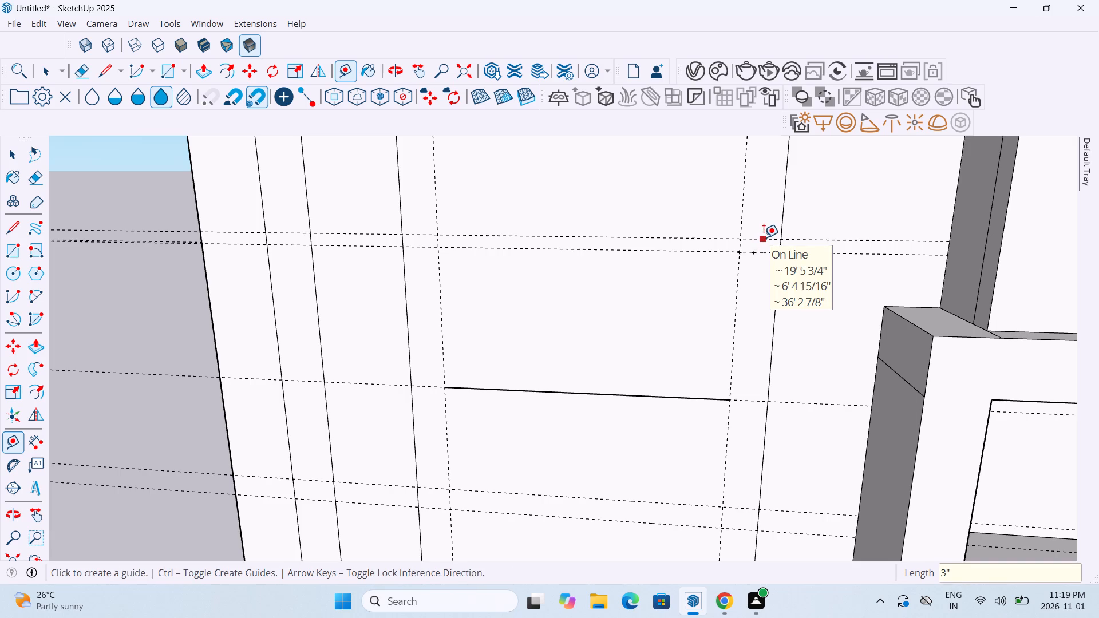
Place another horizontal guide about 3" above the previous 3" guide.
click(764, 237)
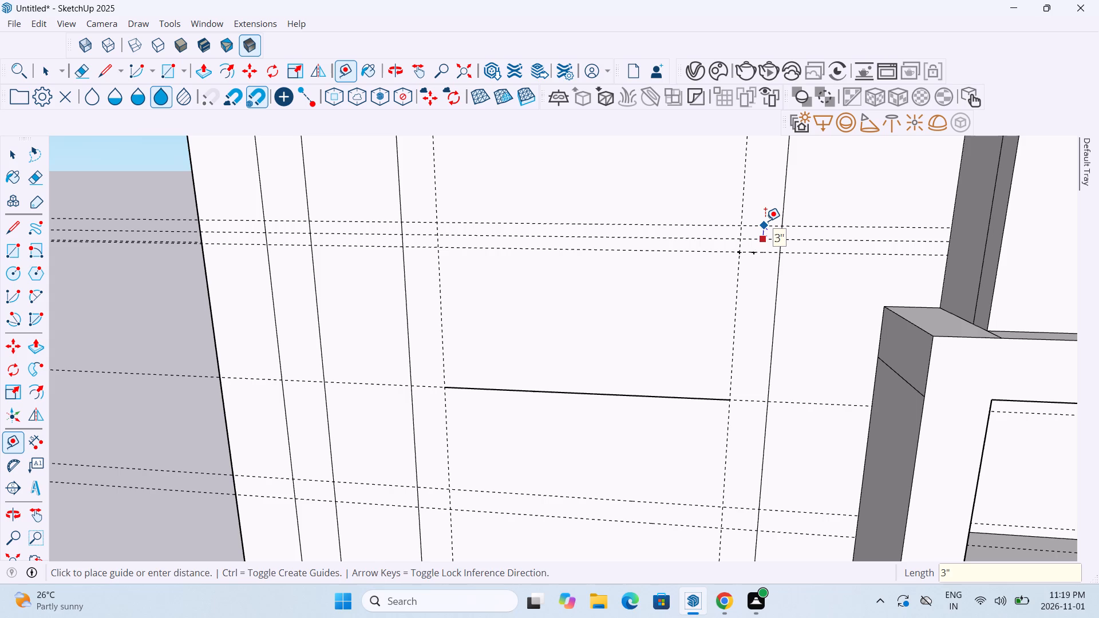
click(765, 221)
Place a horizontal guide 3' above the topmost of the closely spaced guides on the facade strip.
middle_drag(763, 223, 763, 244)
scroll(763, 244, down, 4)
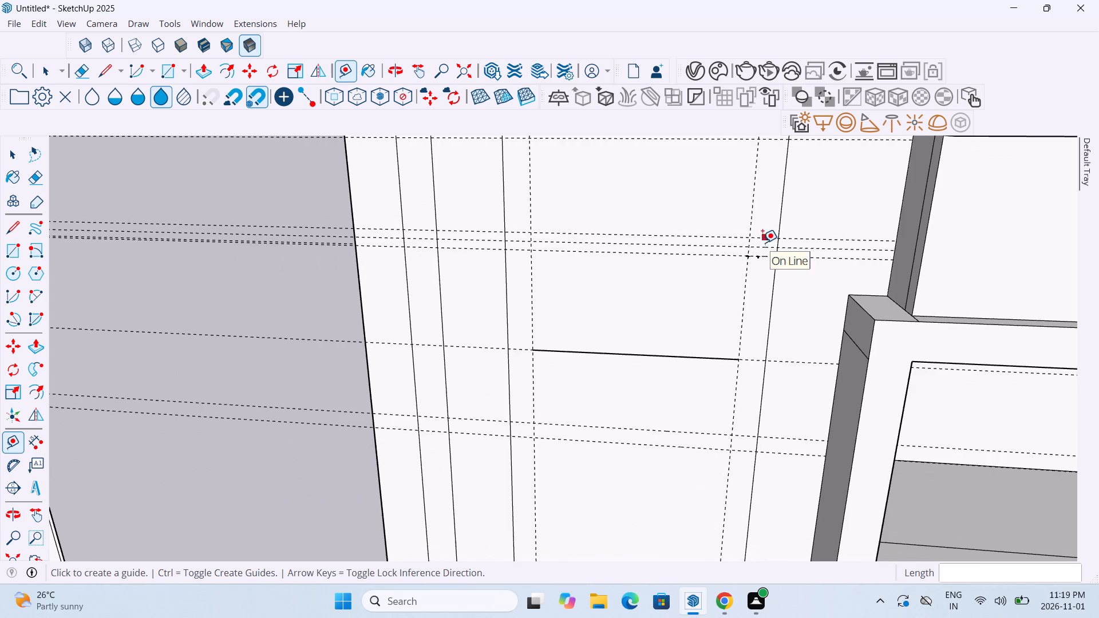
scroll(662, 214, up, 4)
middle_drag(658, 243, 672, 227)
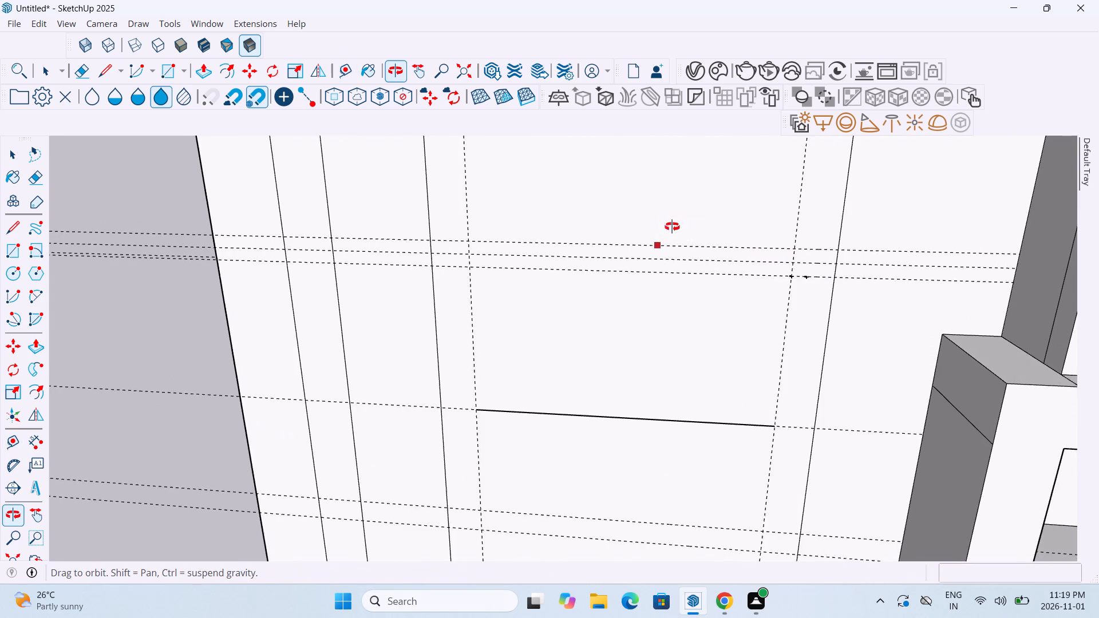
middle_drag(672, 227, 696, 172)
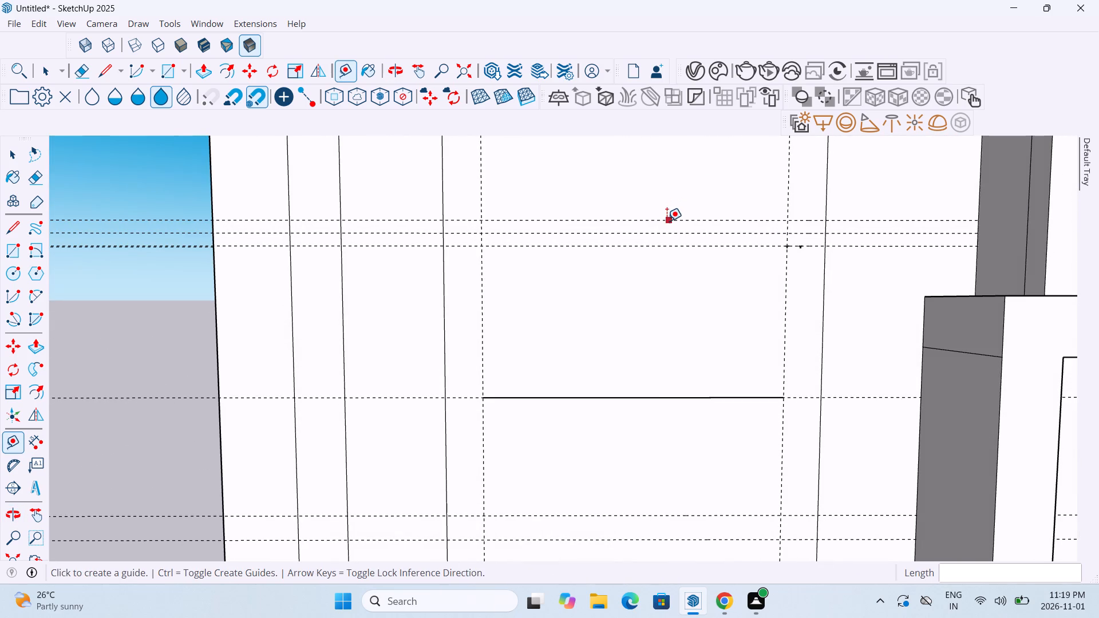
click(670, 216)
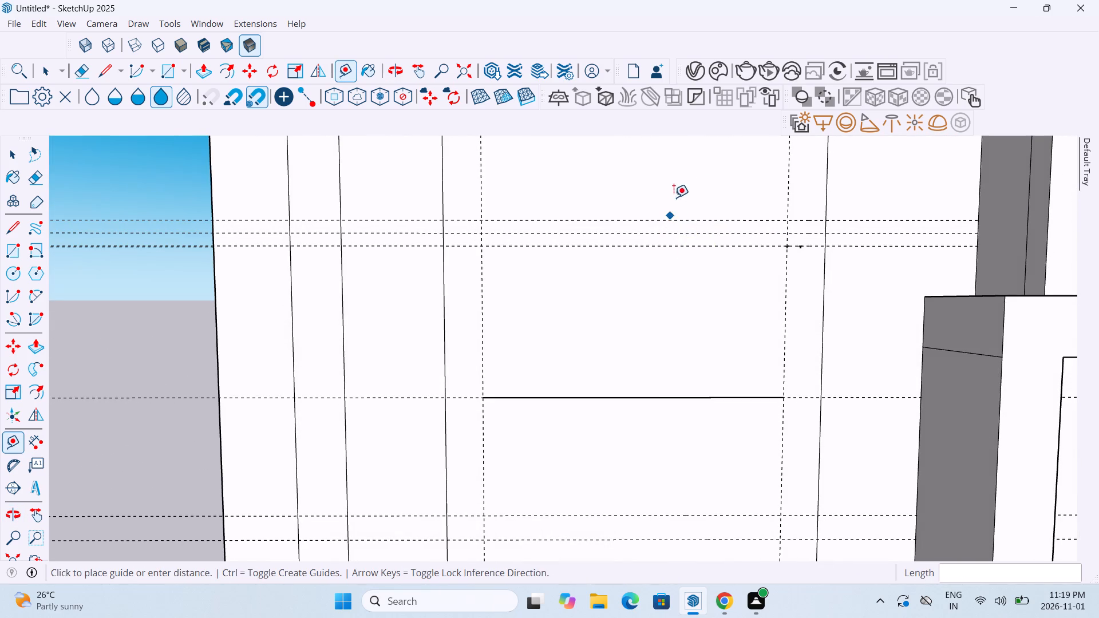
key(Escape)
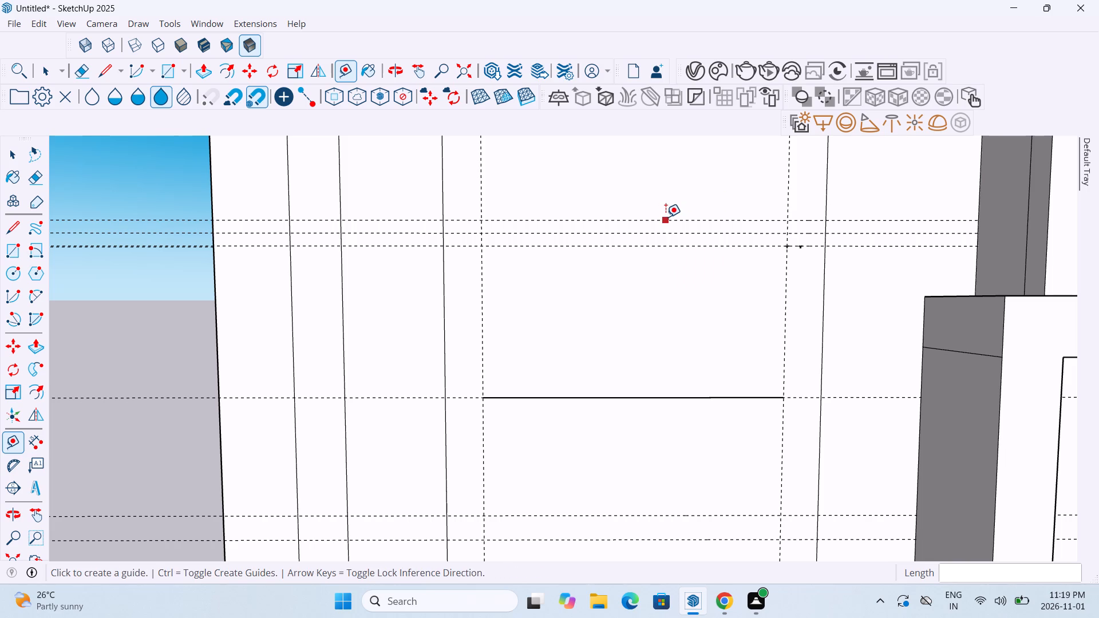
click(666, 217)
text(3')
key(Return)
scroll(679, 161, down, 12)
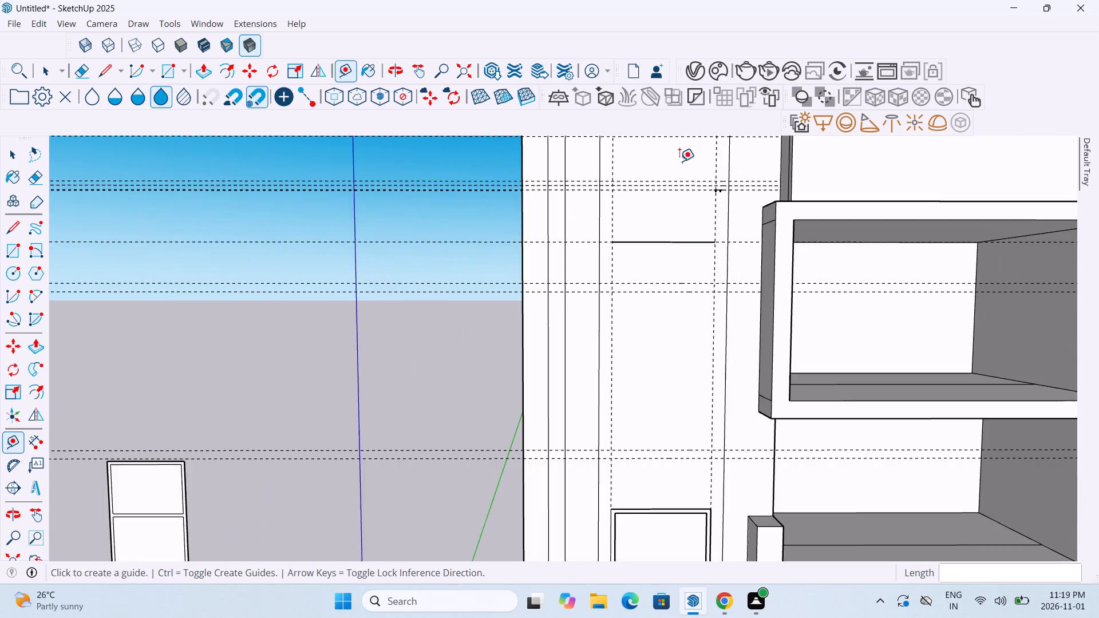
Measure the height of the lower two-pane window's outer side with the Line tool, from its bottom corner to its top corner.
scroll(683, 168, down, 9)
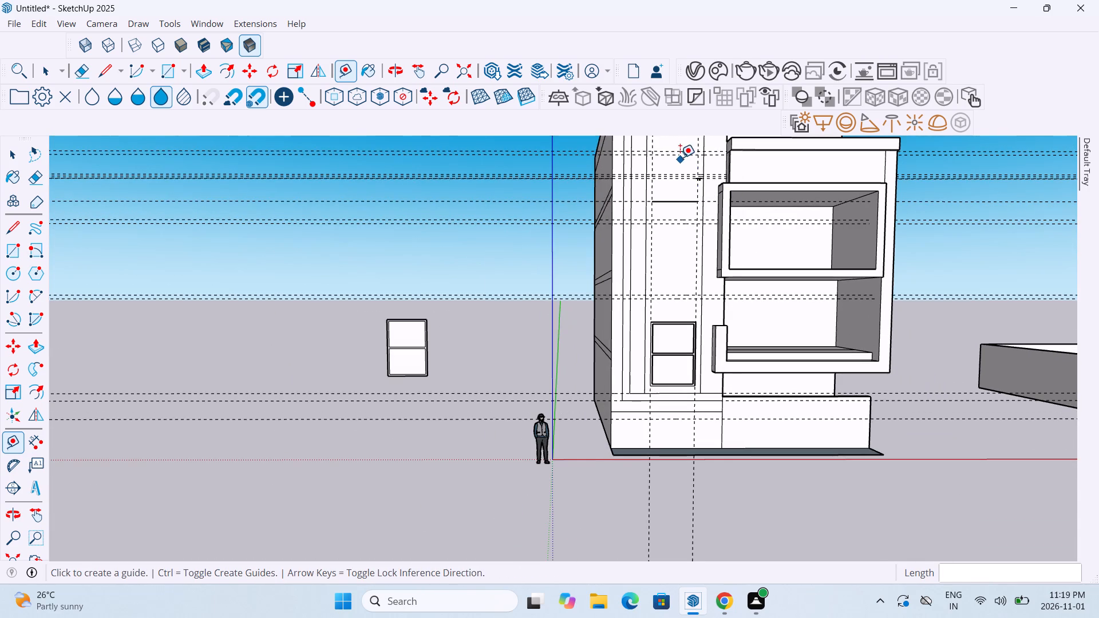
scroll(679, 148, up, 14)
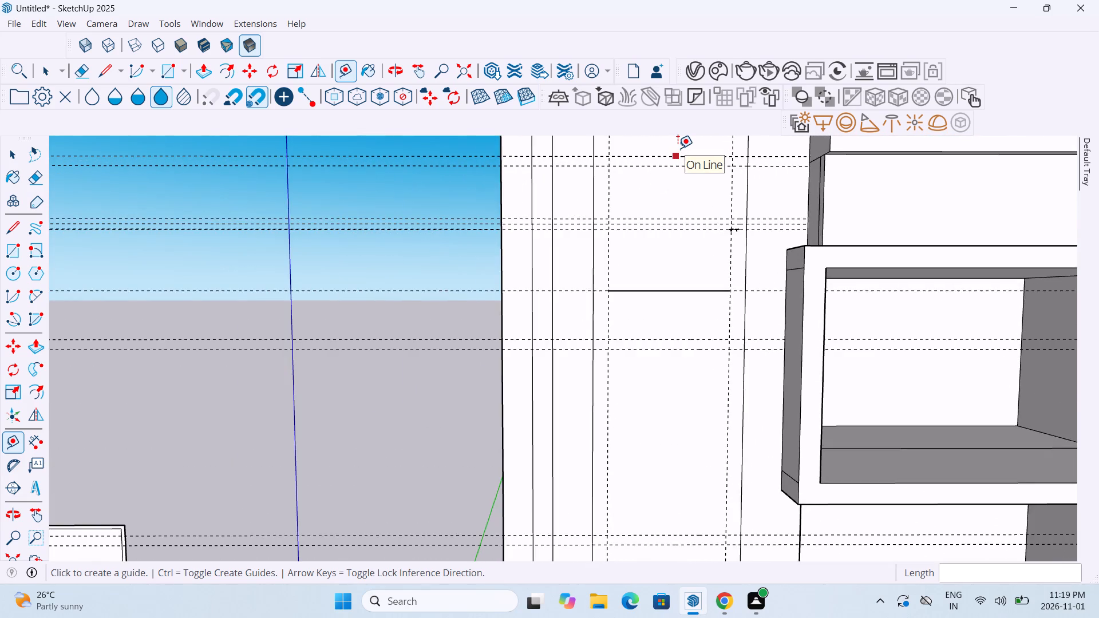
scroll(678, 148, up, 3)
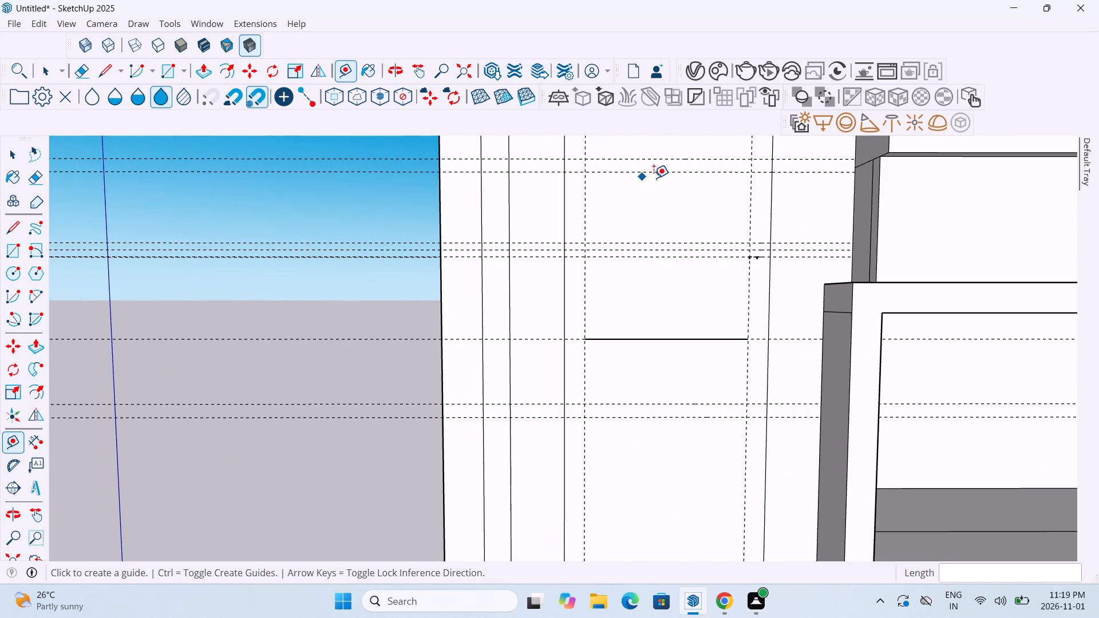
scroll(655, 178, up, 3)
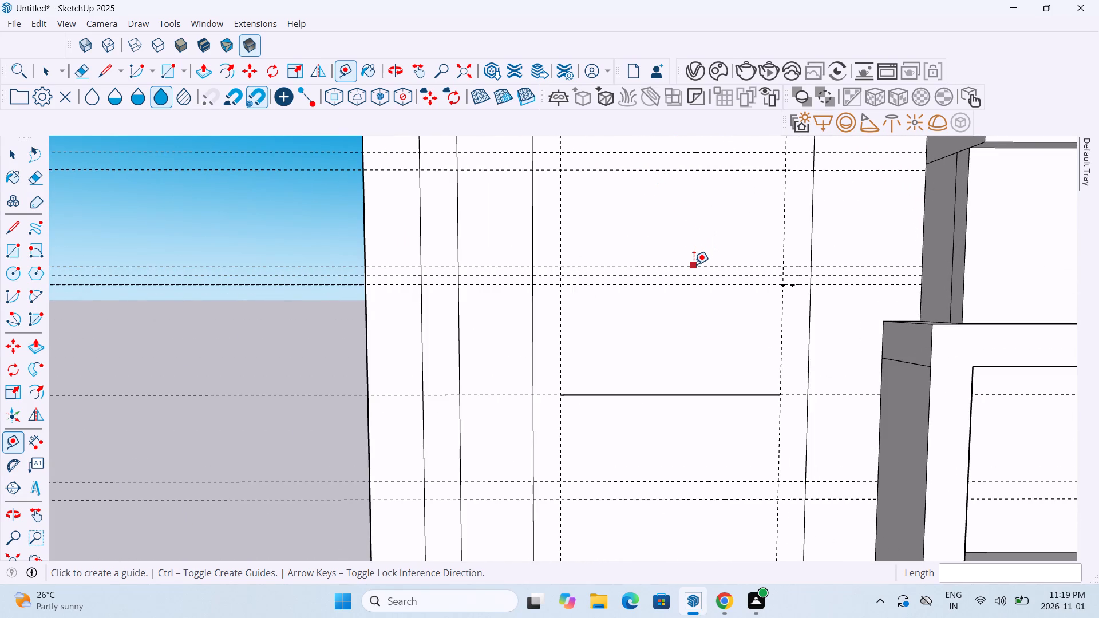
scroll(694, 264, down, 18)
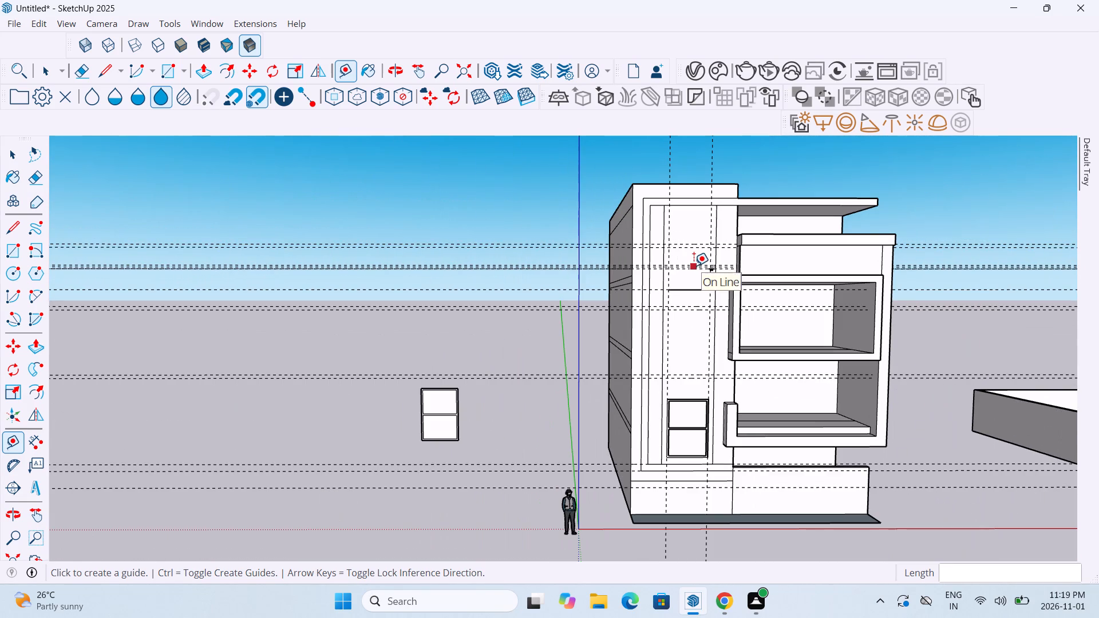
click(111, 72)
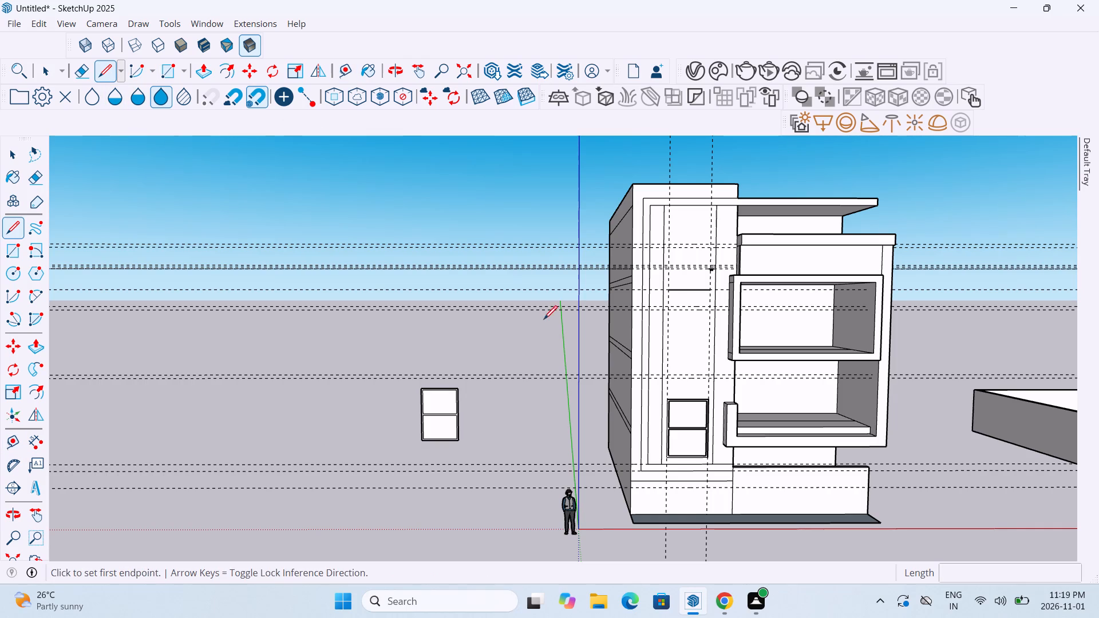
scroll(676, 477, up, 17)
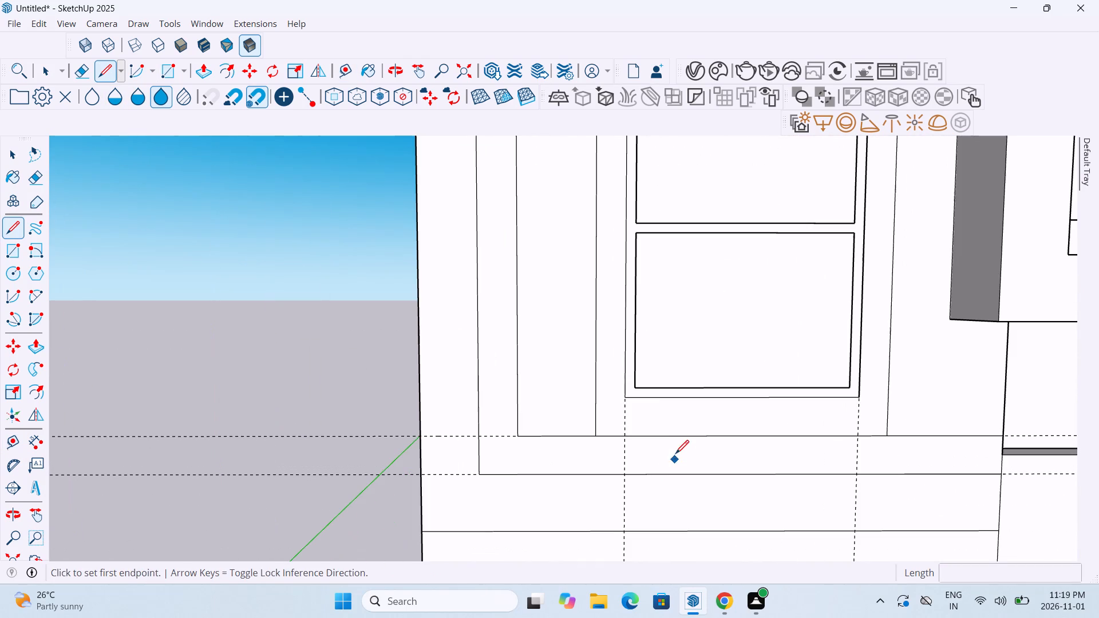
click(626, 396)
scroll(626, 396, down, 4)
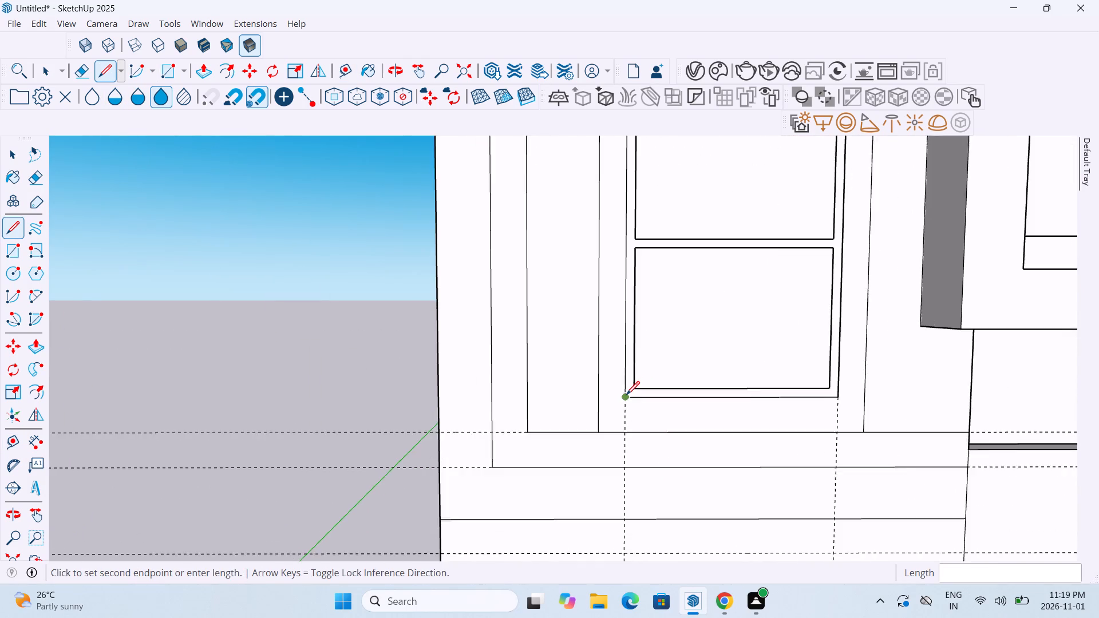
scroll(626, 396, down, 3)
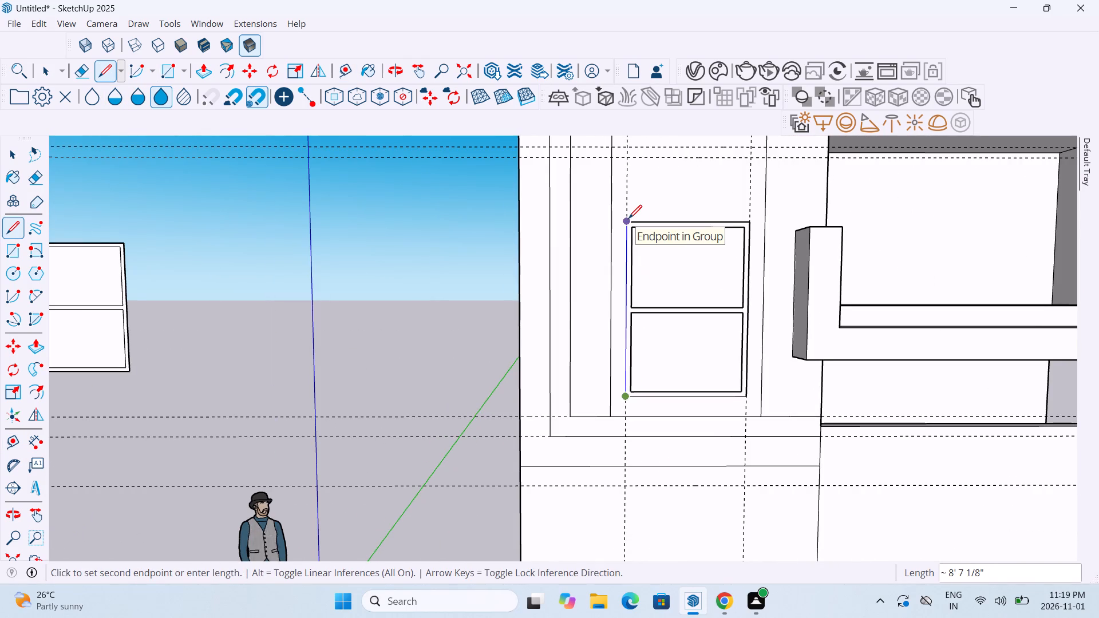
key(Escape)
Draw a vertical line about 8' 8" up the guide from the short horizontal line's end farthest from the balconies.
scroll(628, 220, down, 12)
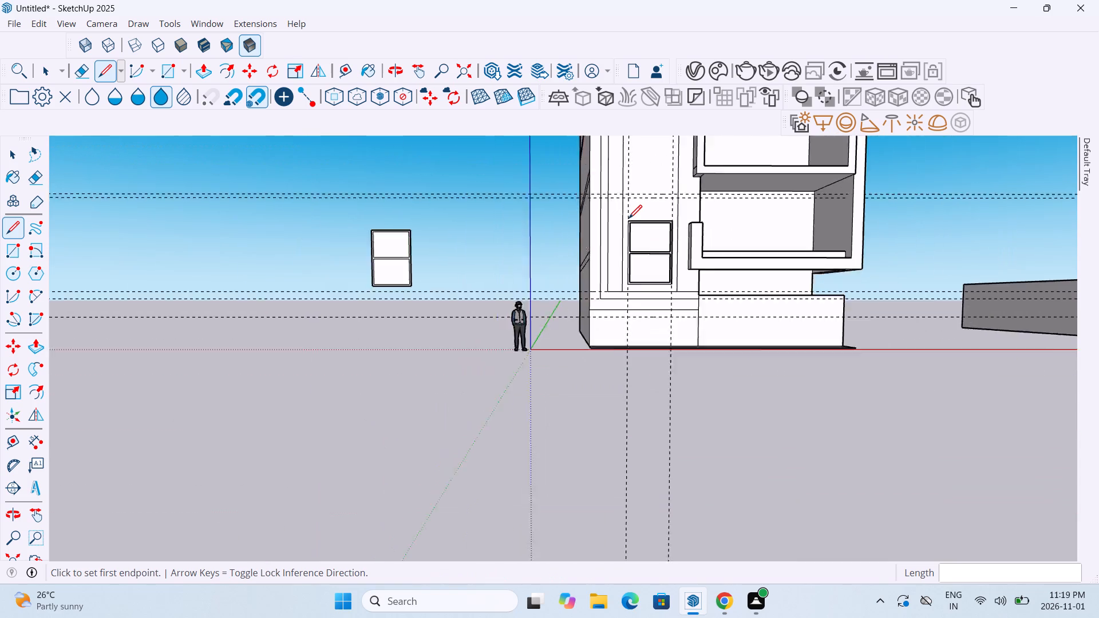
scroll(628, 220, down, 10)
scroll(634, 143, up, 14)
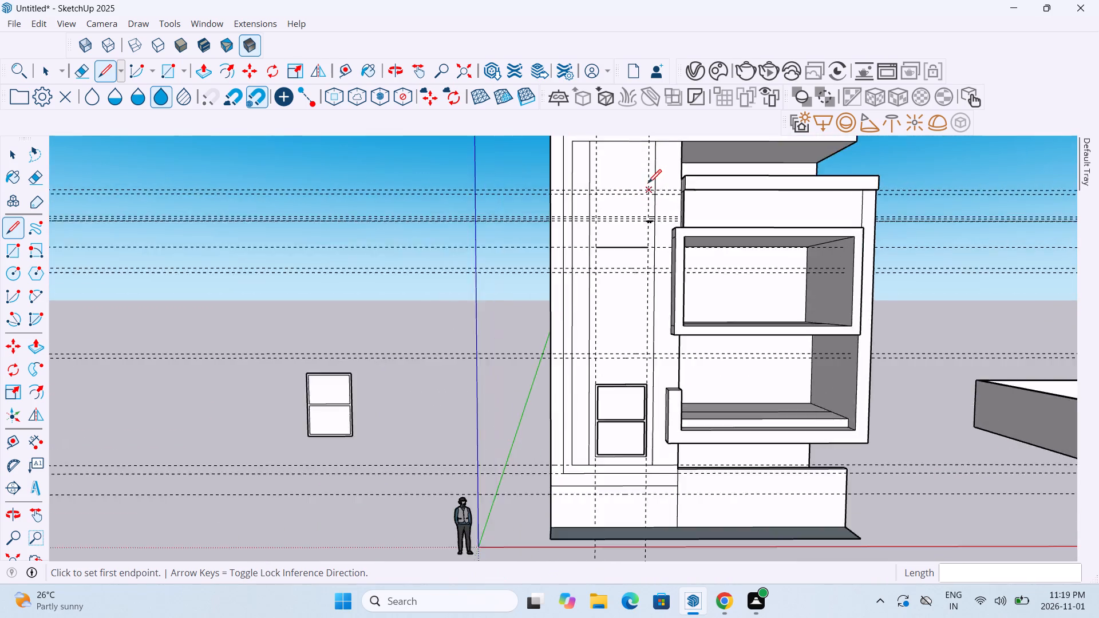
scroll(648, 184, up, 4)
scroll(558, 236, up, 6)
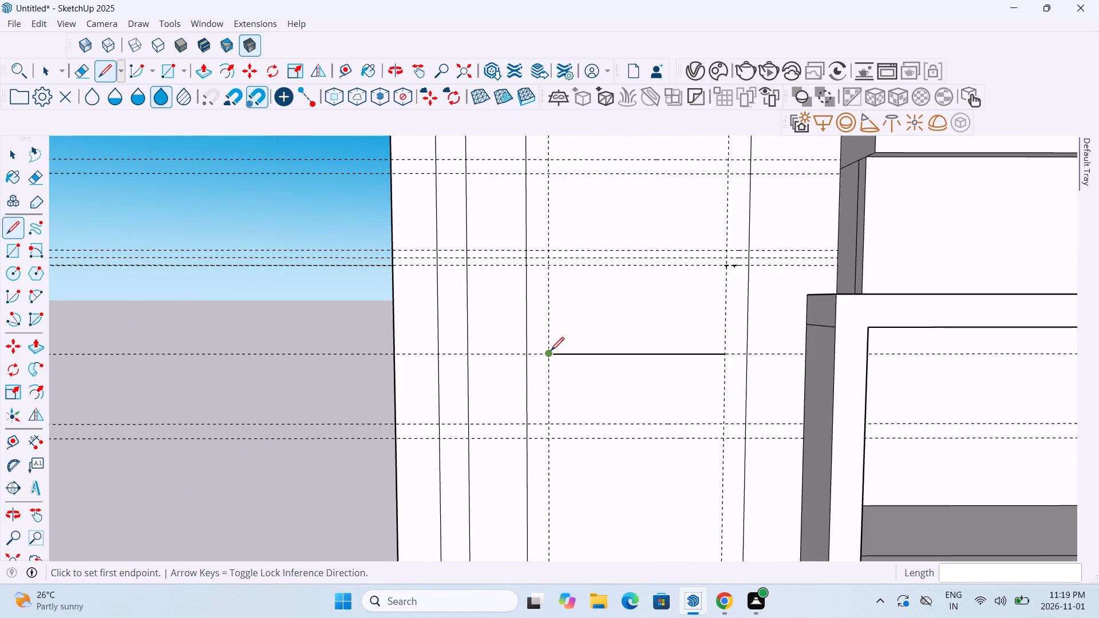
click(551, 352)
scroll(558, 228, down, 8)
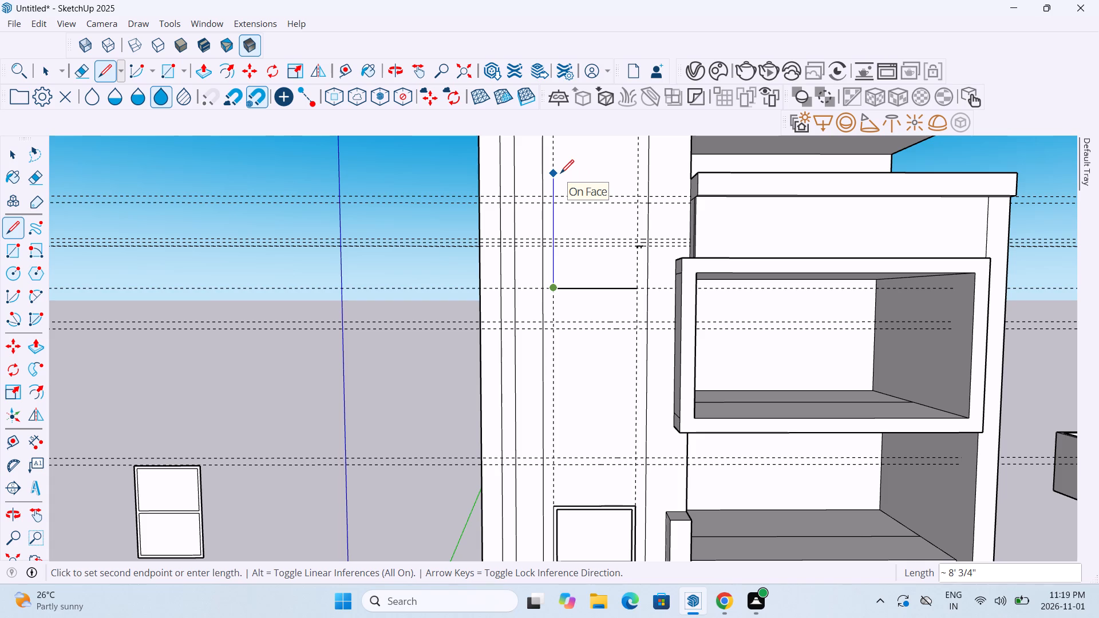
key(8)
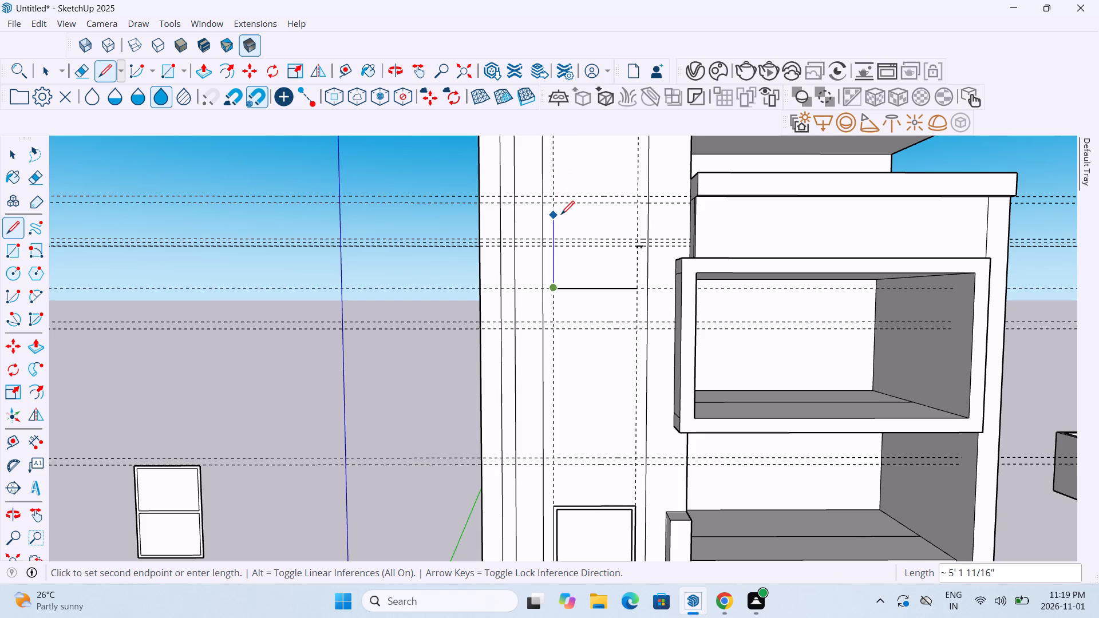
key(ctrl+z)
click(555, 287)
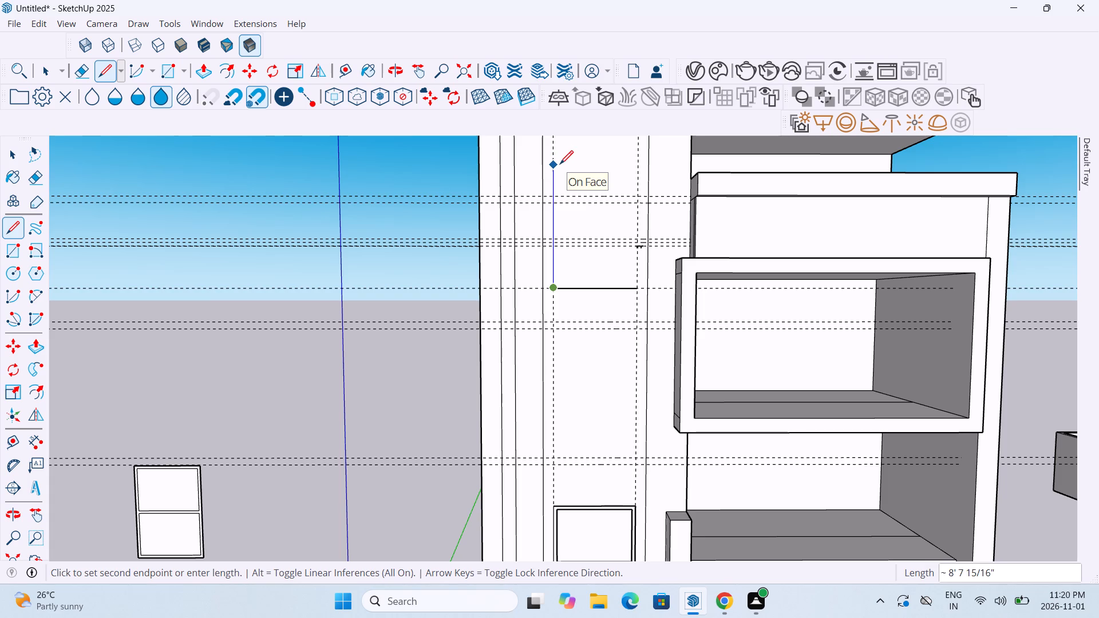
click(560, 165)
click(553, 168)
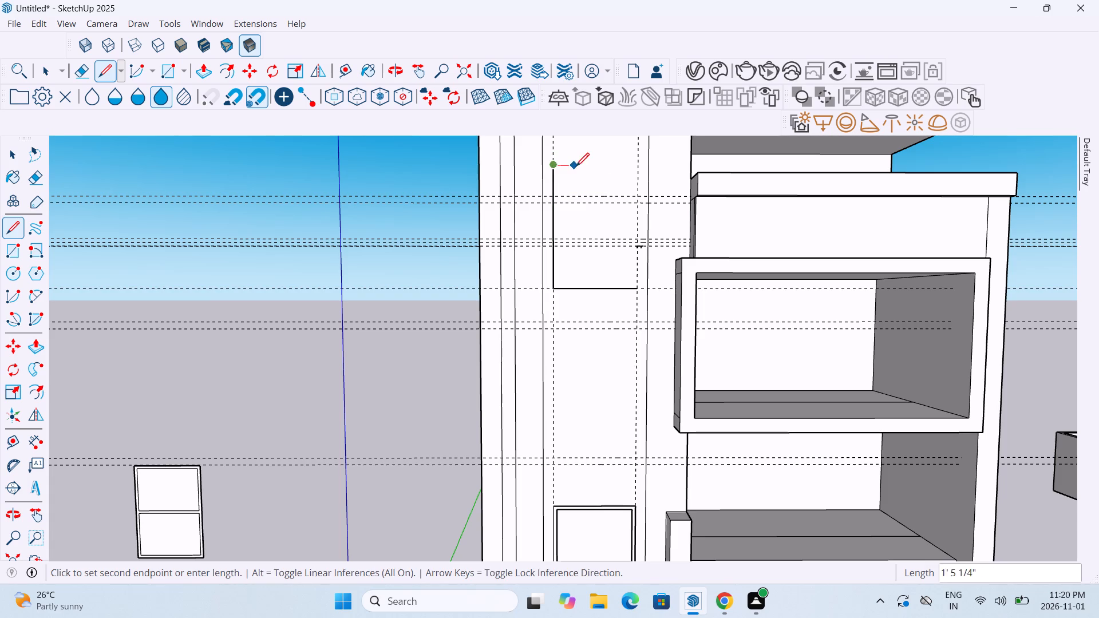
Draw a 6' horizontal top edge and a vertical edge down to the short line's other end, closing the window rectangle.
scroll(635, 171, up, 5)
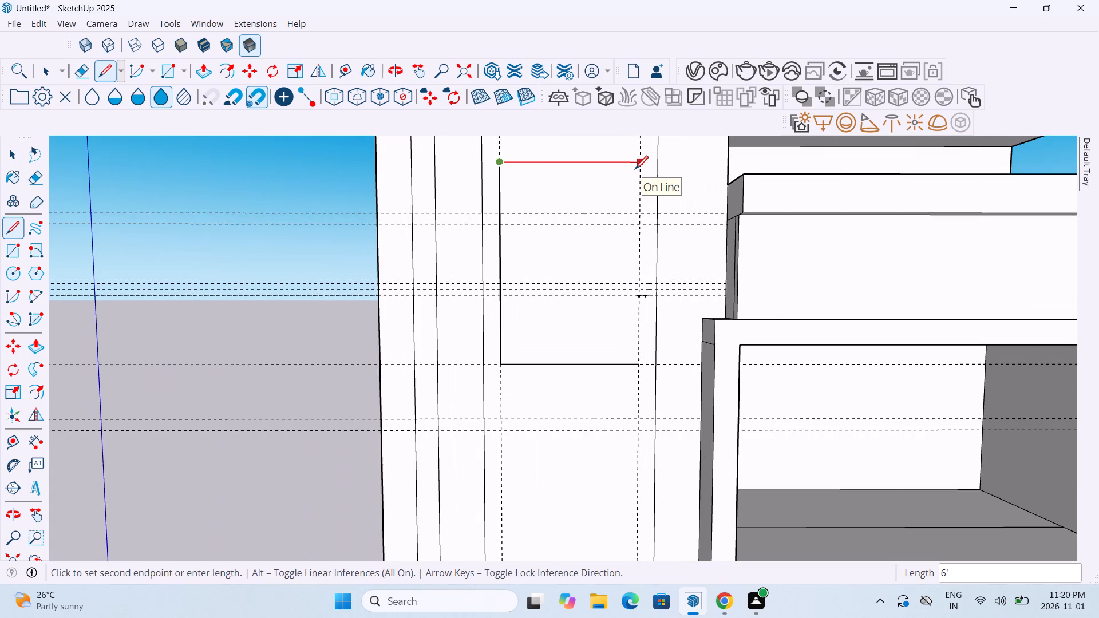
scroll(635, 171, down, 8)
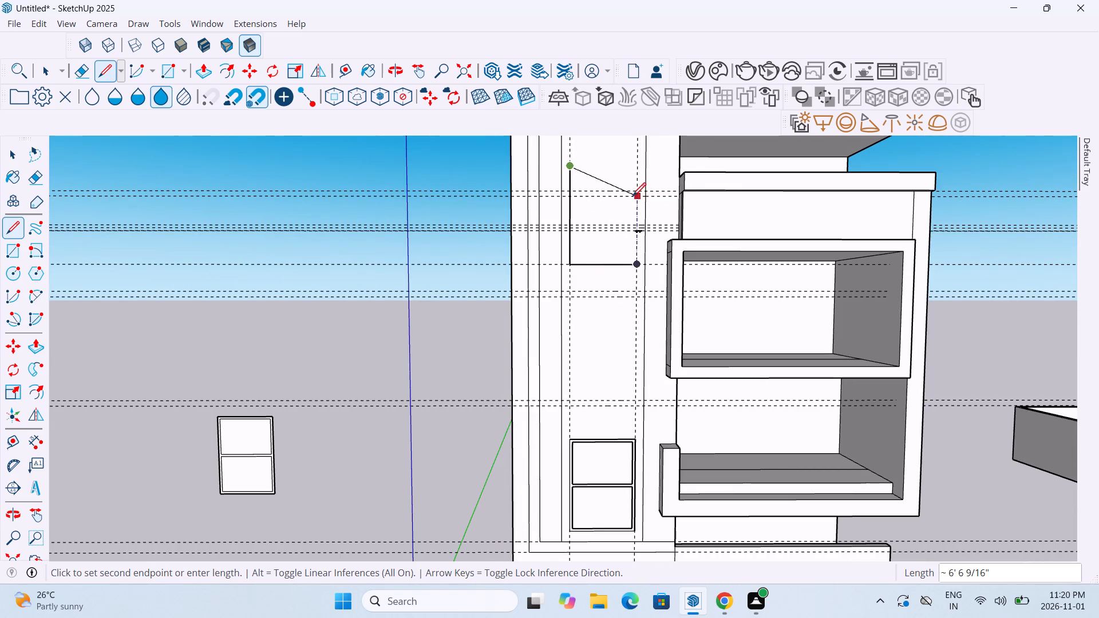
middle_drag(646, 159, 646, 193)
scroll(633, 184, up, 3)
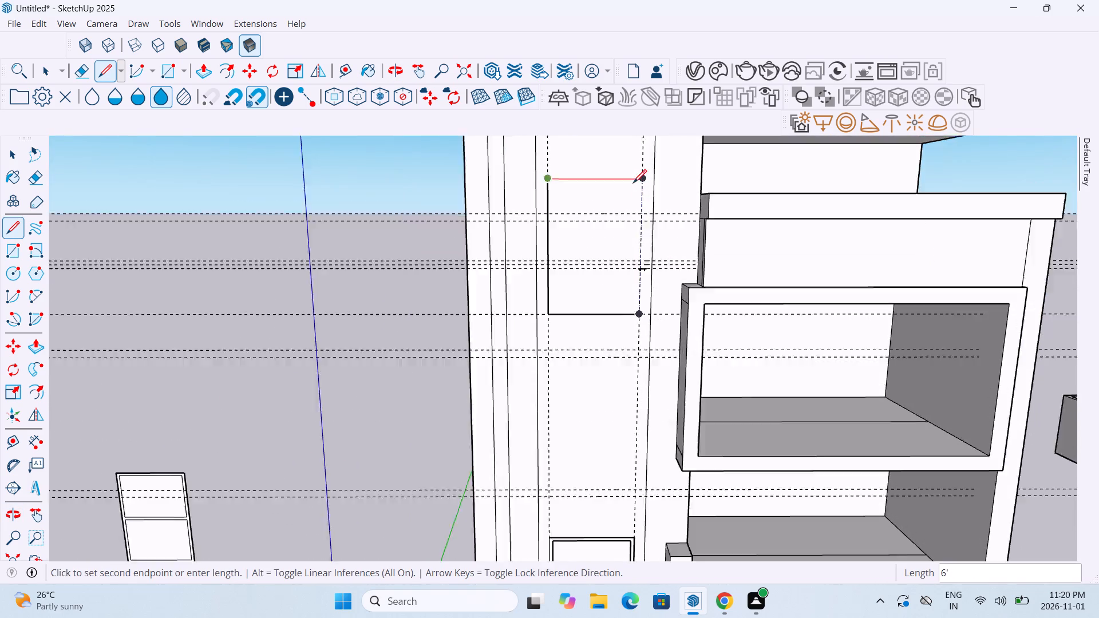
scroll(633, 184, up, 8)
click(654, 175)
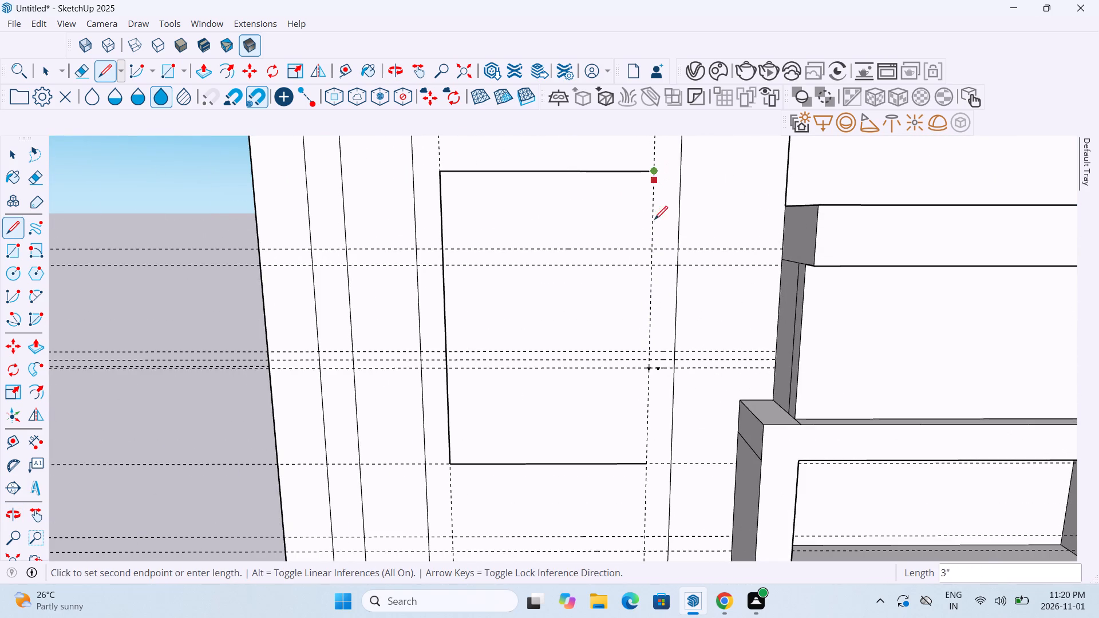
click(648, 460)
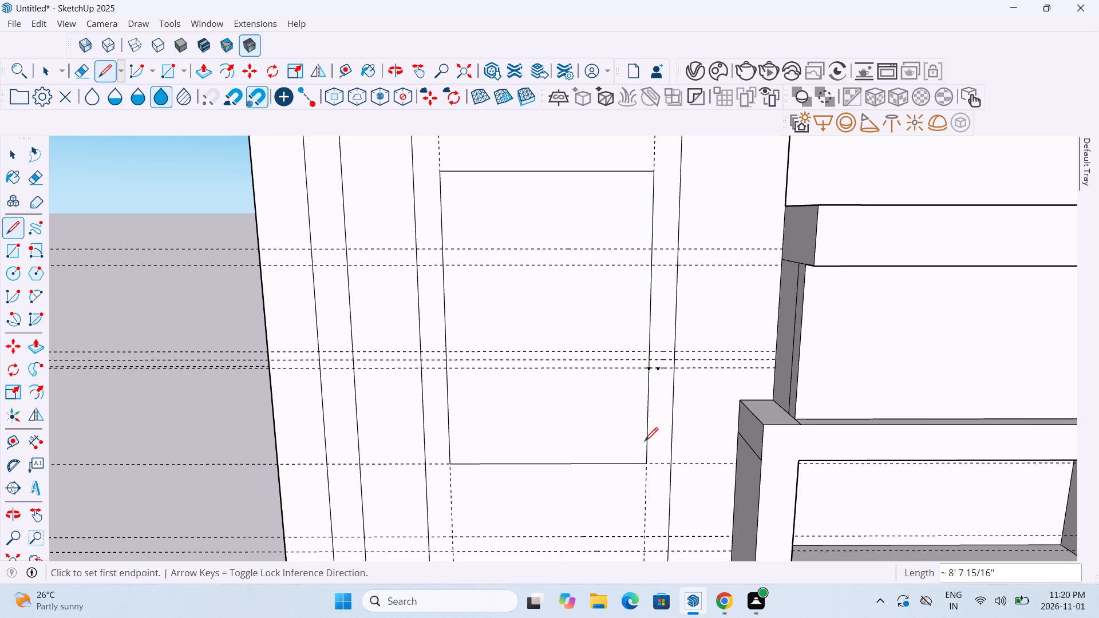
Erase the horizontal guides crossing the inside of the new window rectangle.
scroll(572, 327, up, 4)
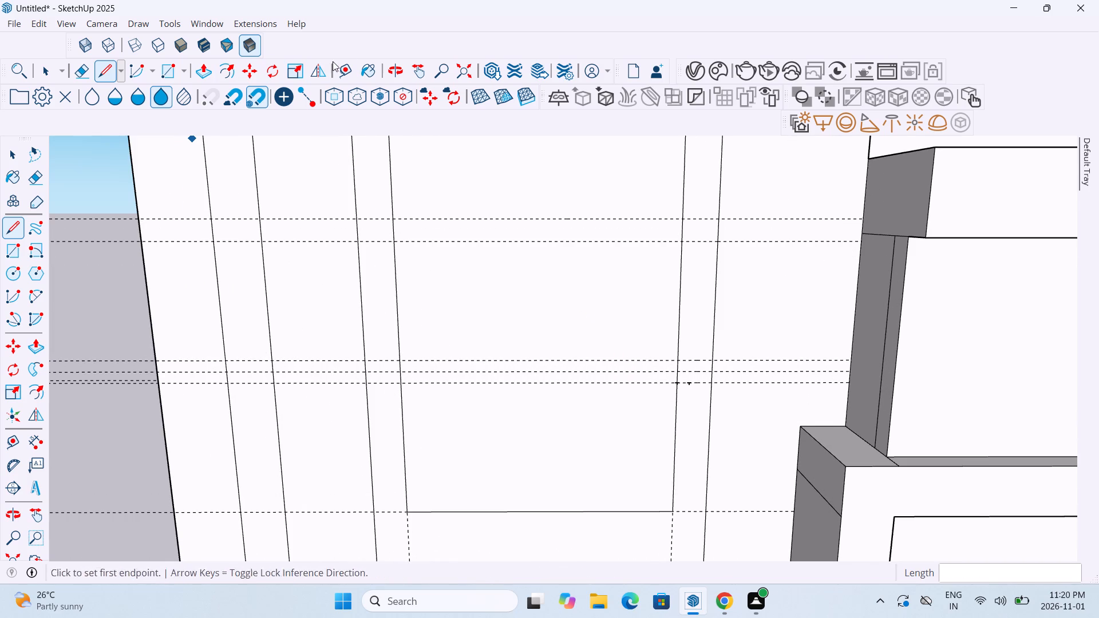
click(85, 72)
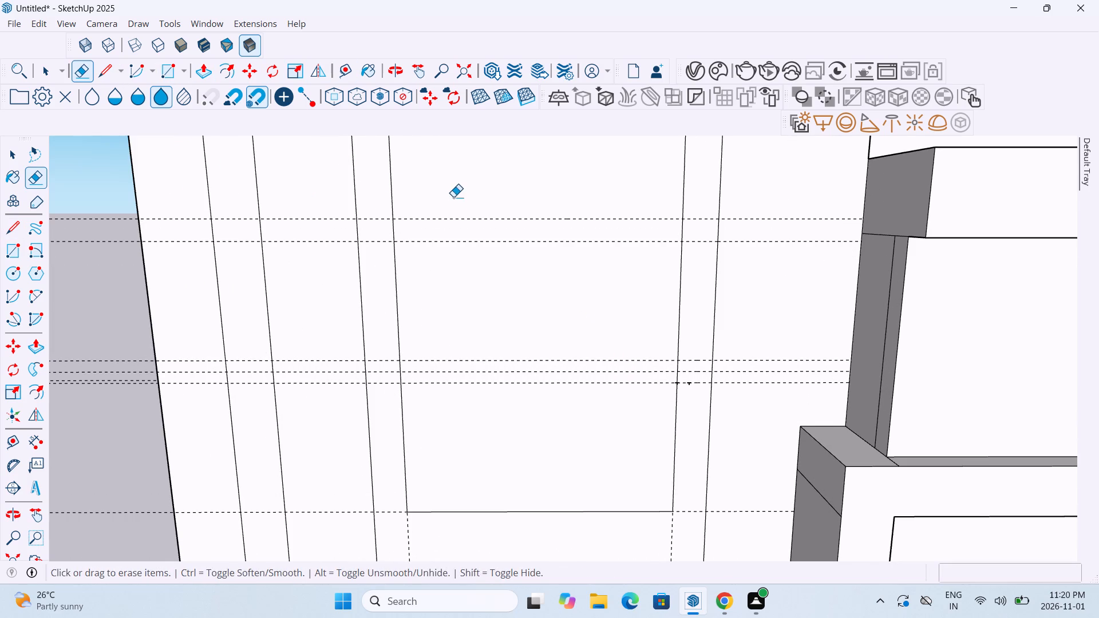
drag(453, 197, 449, 391)
scroll(481, 369, down, 7)
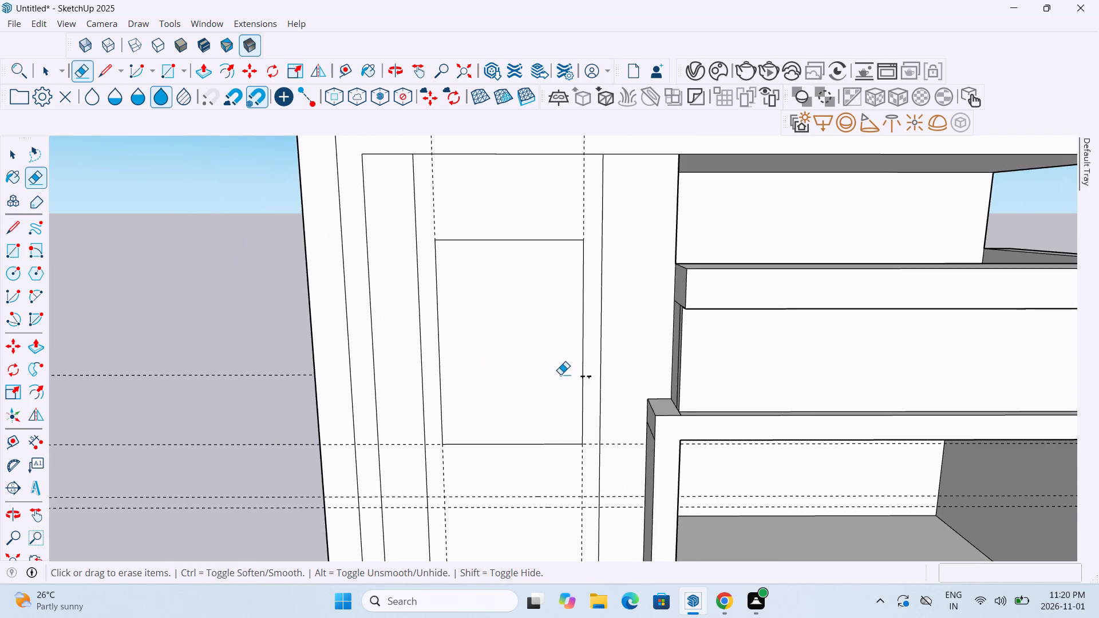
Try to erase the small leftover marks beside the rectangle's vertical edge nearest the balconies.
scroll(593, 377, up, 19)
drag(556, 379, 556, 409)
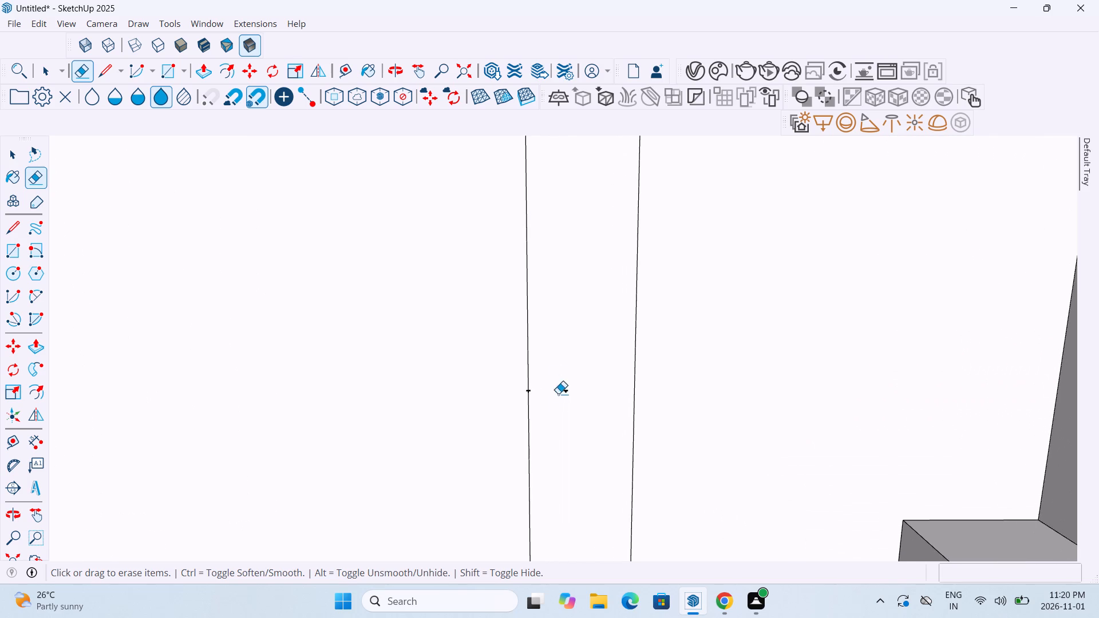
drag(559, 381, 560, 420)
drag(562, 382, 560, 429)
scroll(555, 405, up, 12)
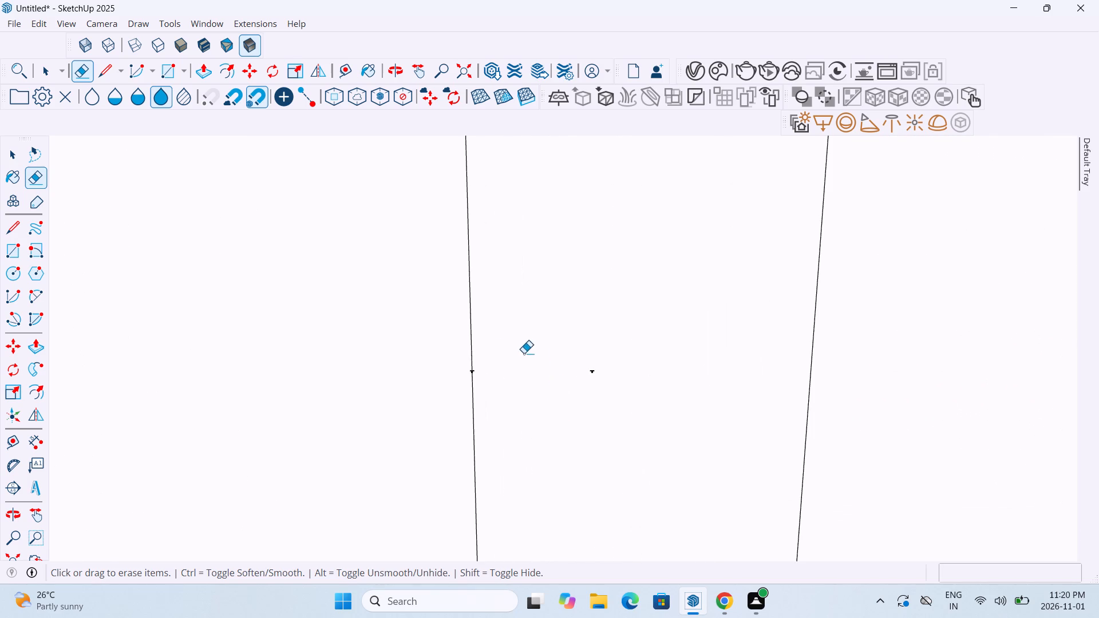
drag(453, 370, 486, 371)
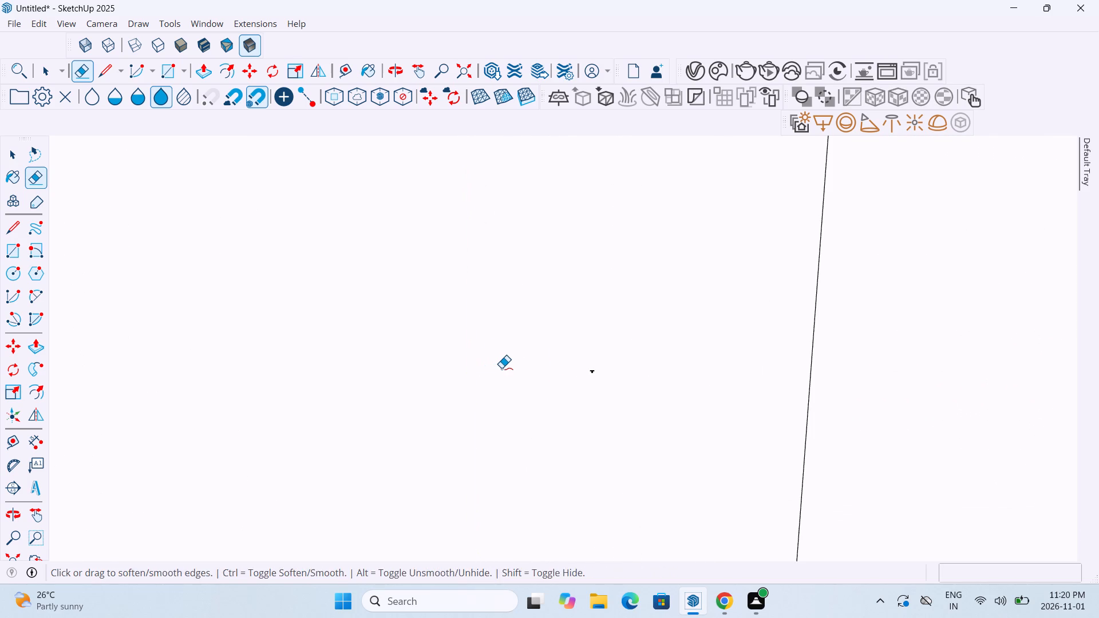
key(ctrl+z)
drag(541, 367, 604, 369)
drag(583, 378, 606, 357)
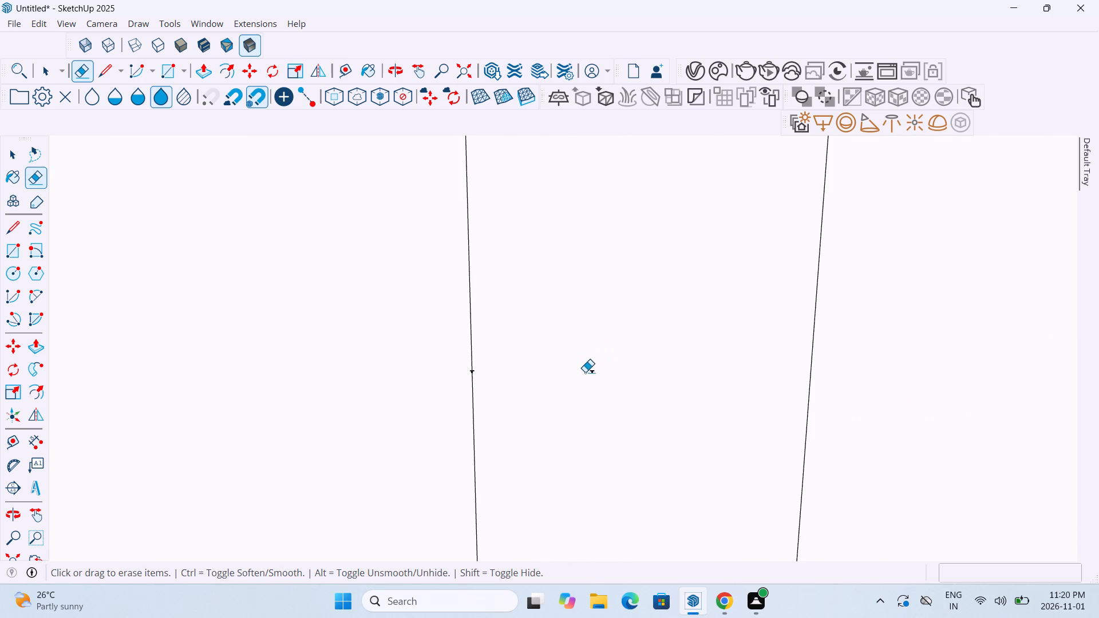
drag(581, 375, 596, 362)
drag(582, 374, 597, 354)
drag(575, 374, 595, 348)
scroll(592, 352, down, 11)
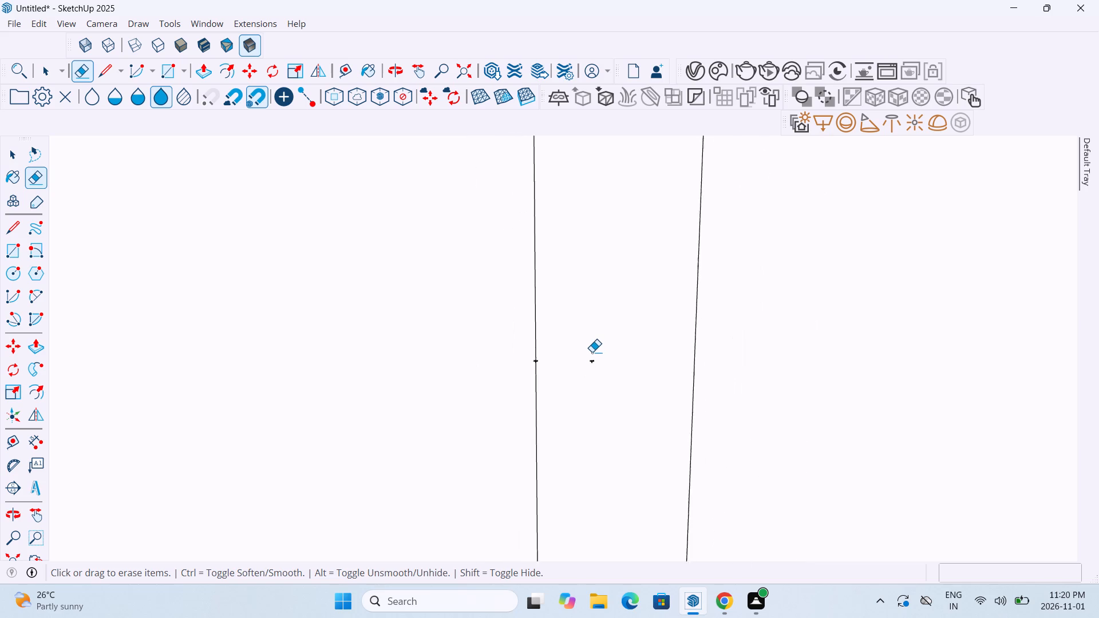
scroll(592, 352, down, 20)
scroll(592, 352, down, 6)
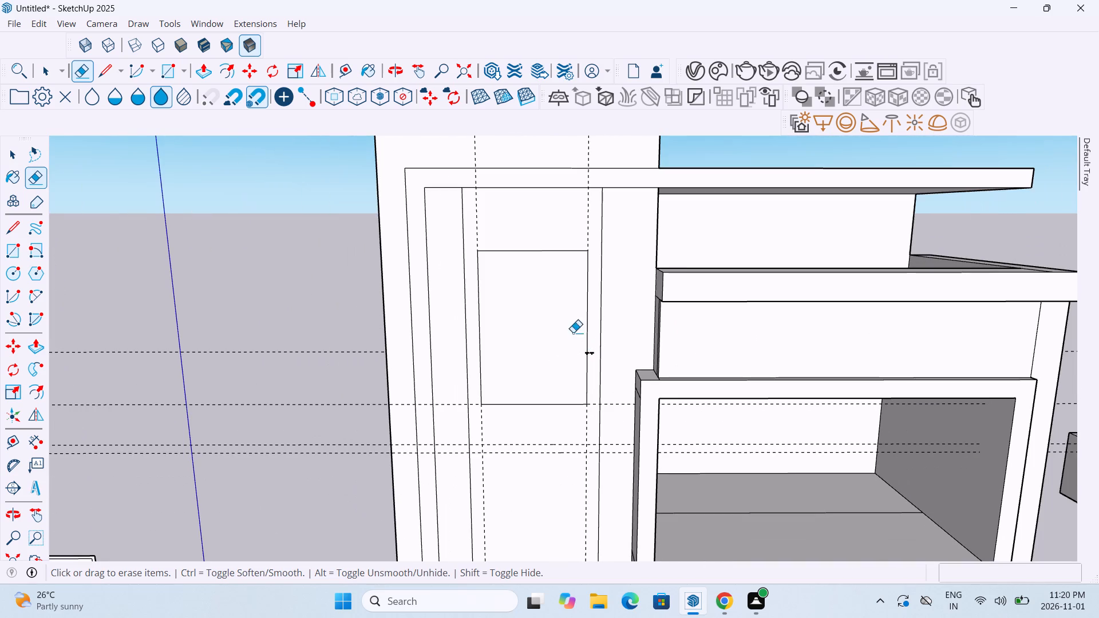
Place a vertical guide 3" inside the window rectangle's vertical edge farthest from the balconies.
scroll(509, 296, up, 5)
middle_drag(517, 287, 518, 249)
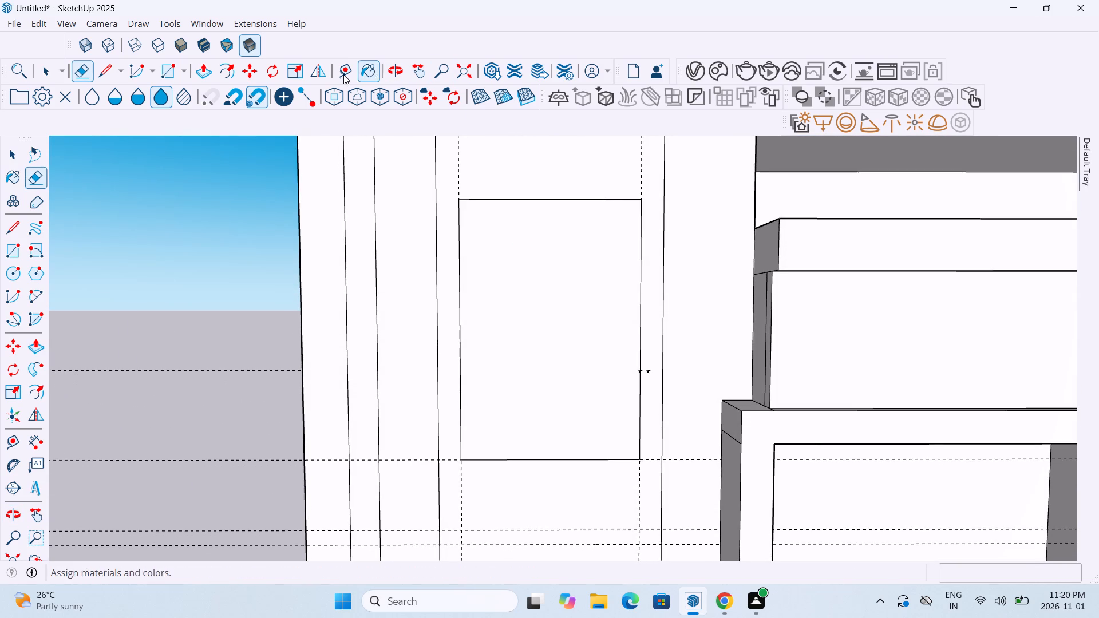
click(343, 74)
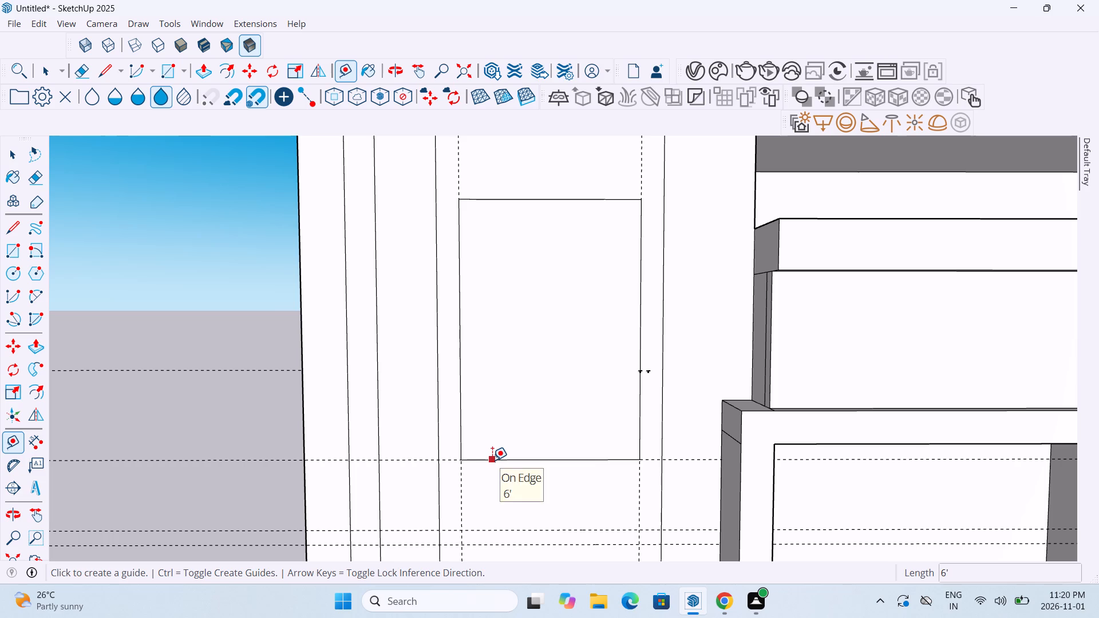
click(456, 379)
key(Escape)
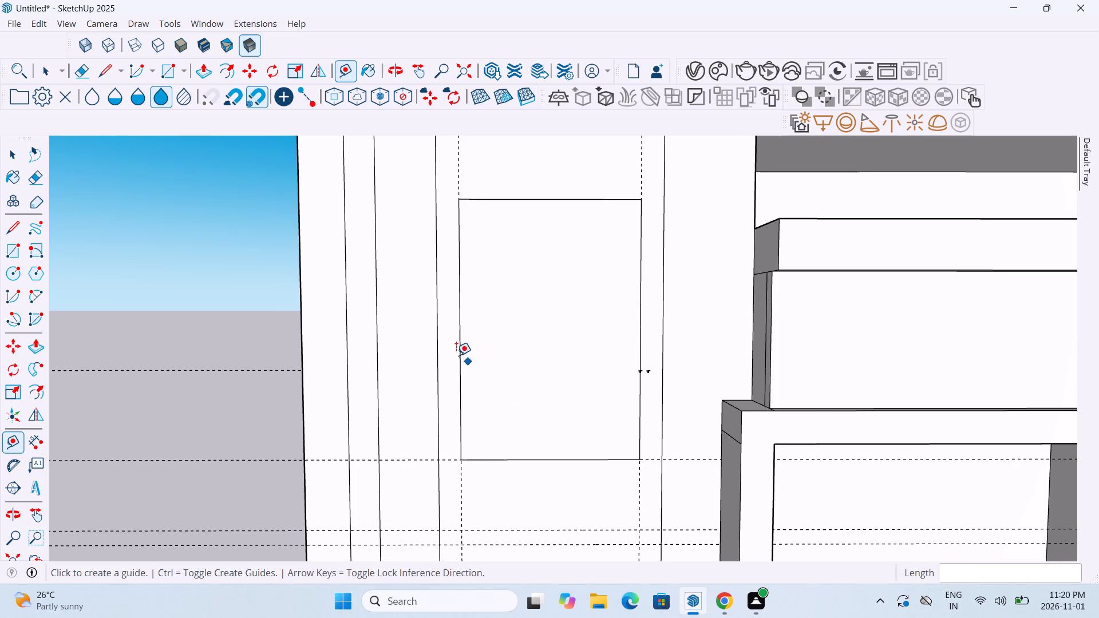
scroll(456, 355, up, 3)
click(458, 351)
key(Escape)
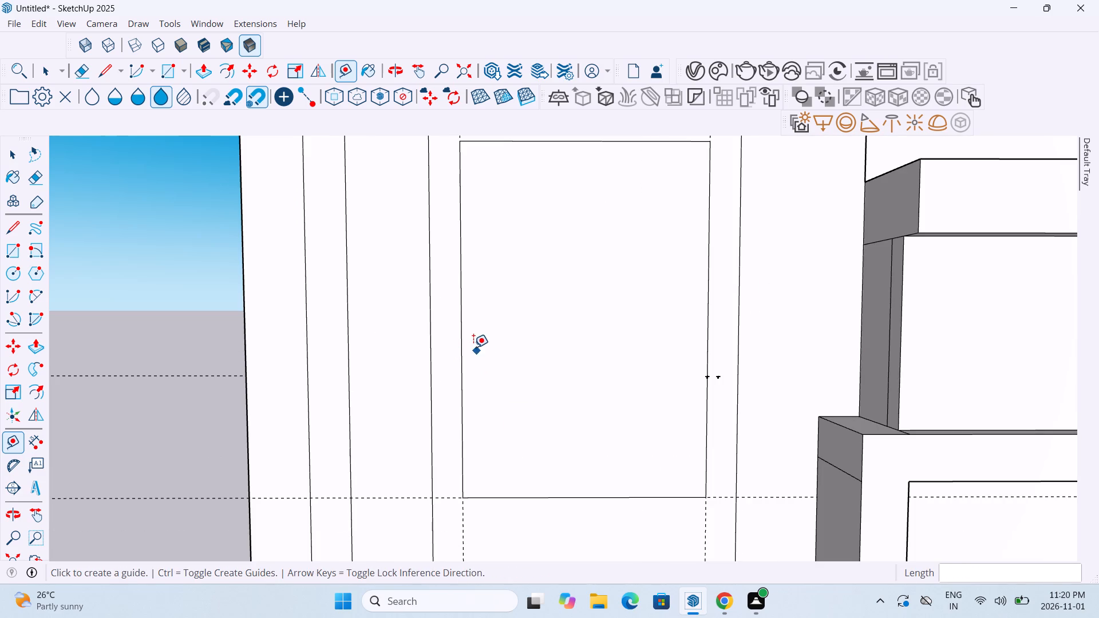
click(460, 318)
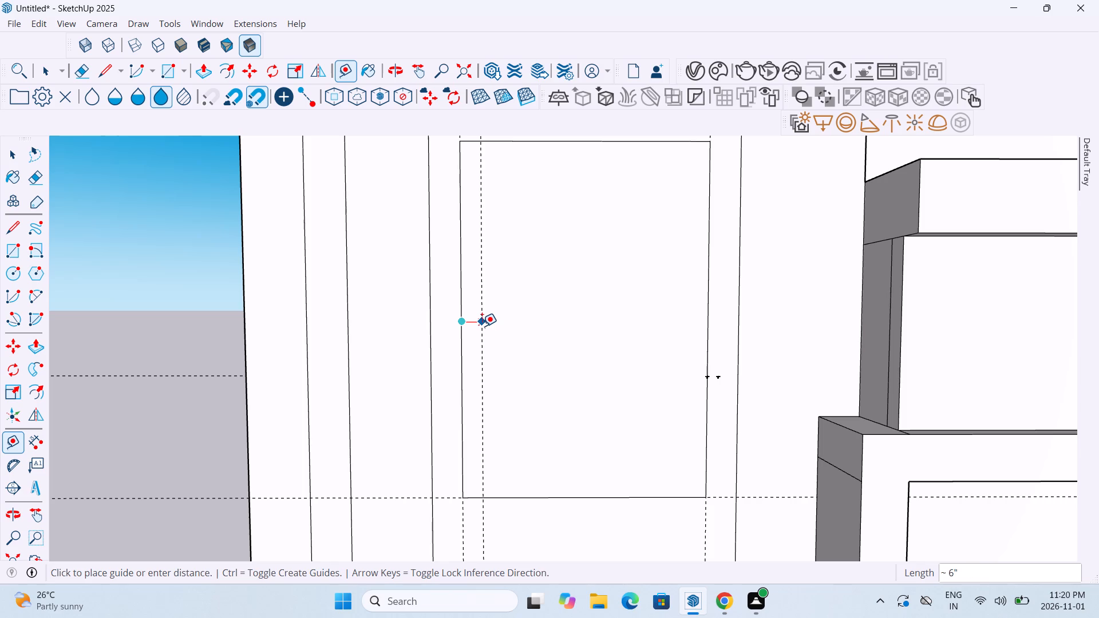
key(3)
key(shift+quotedbl)
key(Return)
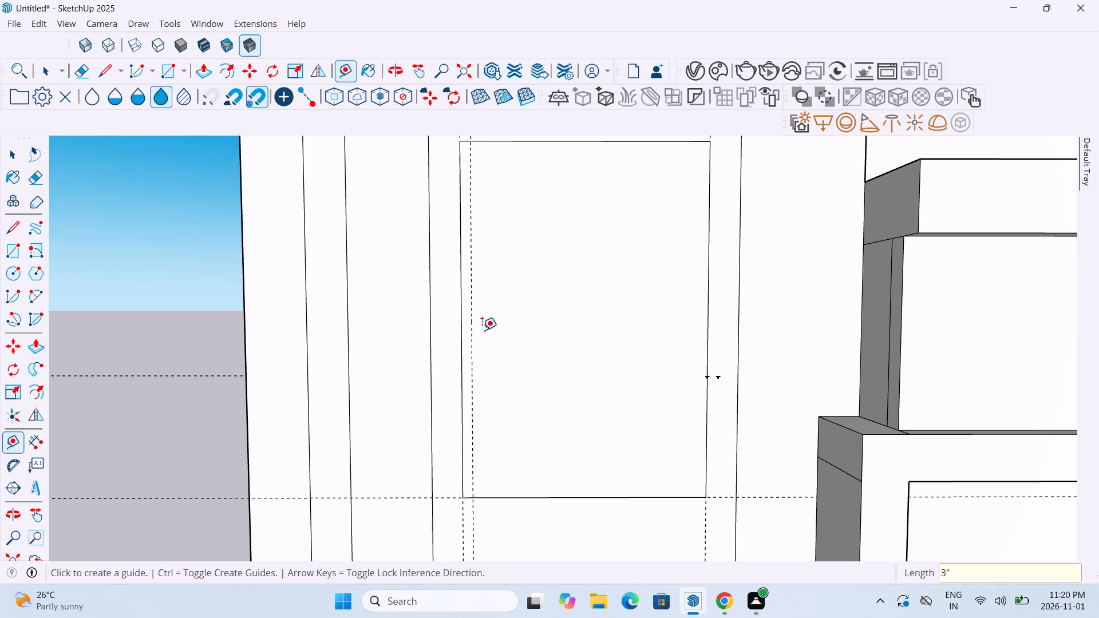
Place guides 3" inside the window rectangle's bottom edge, its balcony-side vertical edge and its top edge.
click(512, 494)
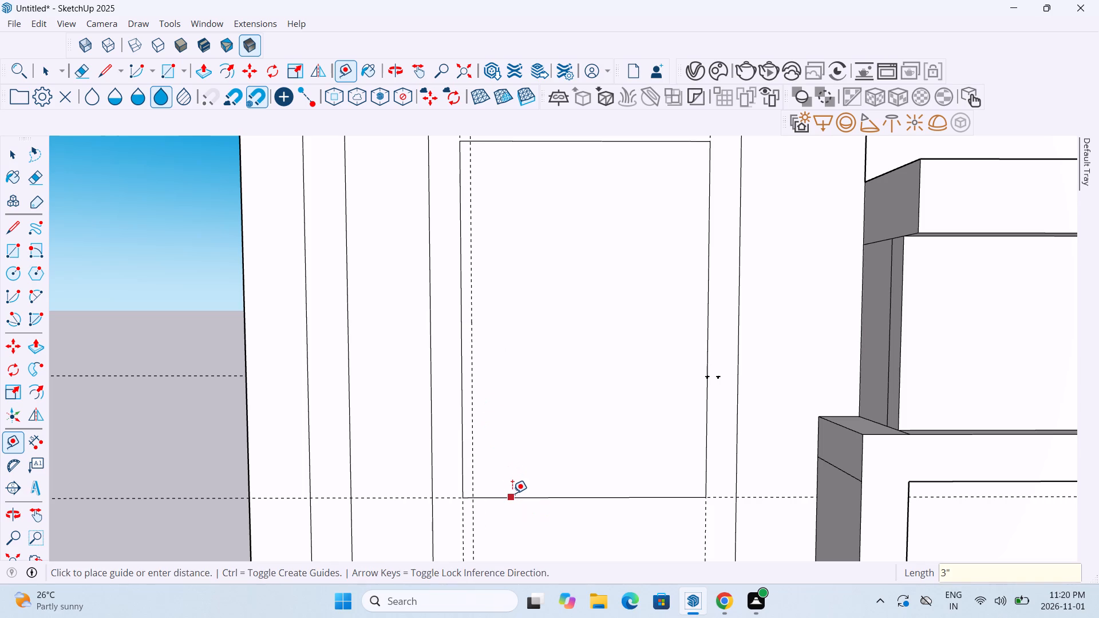
text(3")
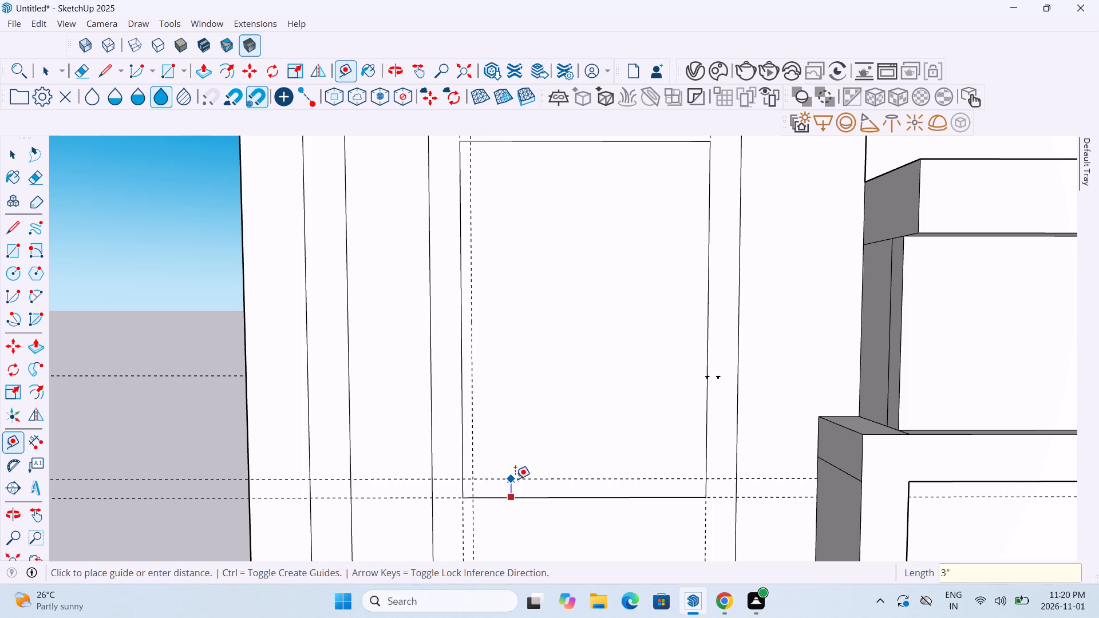
key(Return)
click(705, 434)
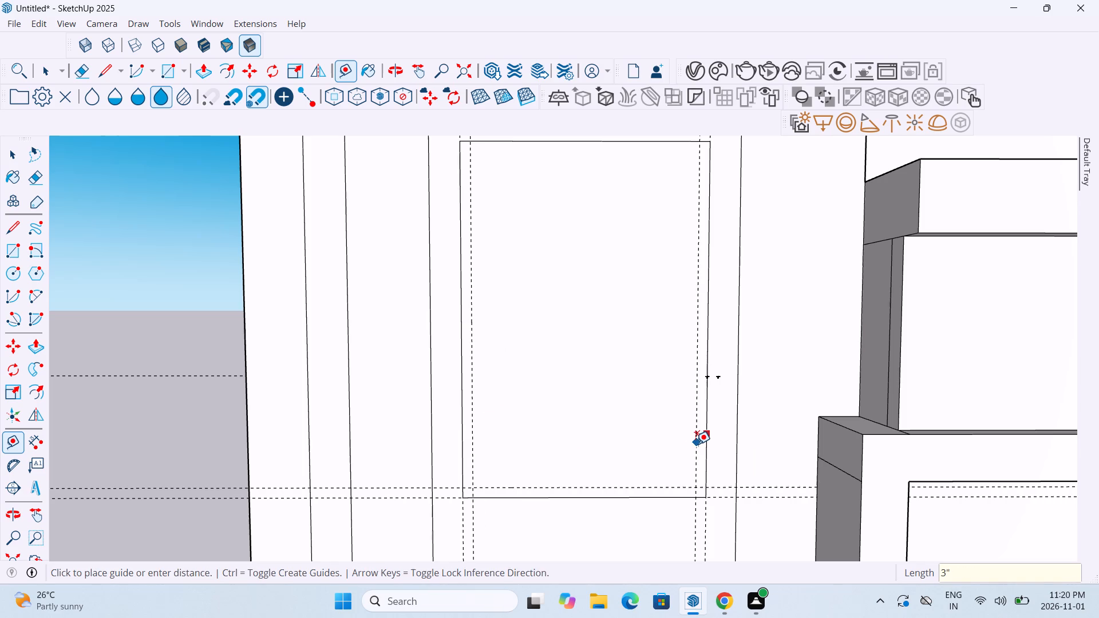
click(695, 444)
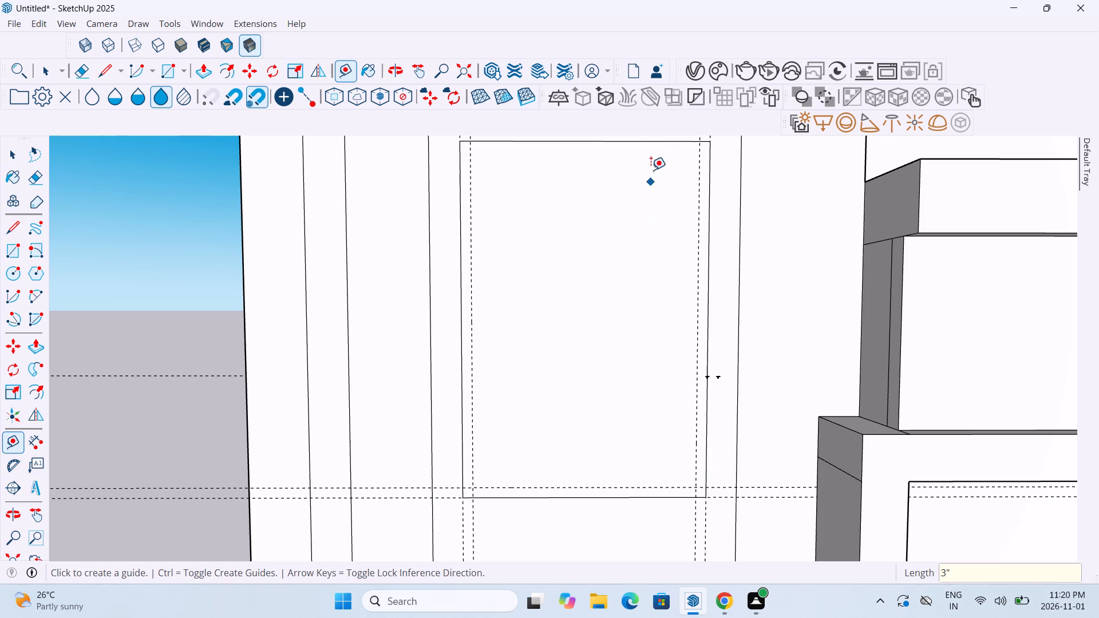
click(656, 140)
click(654, 157)
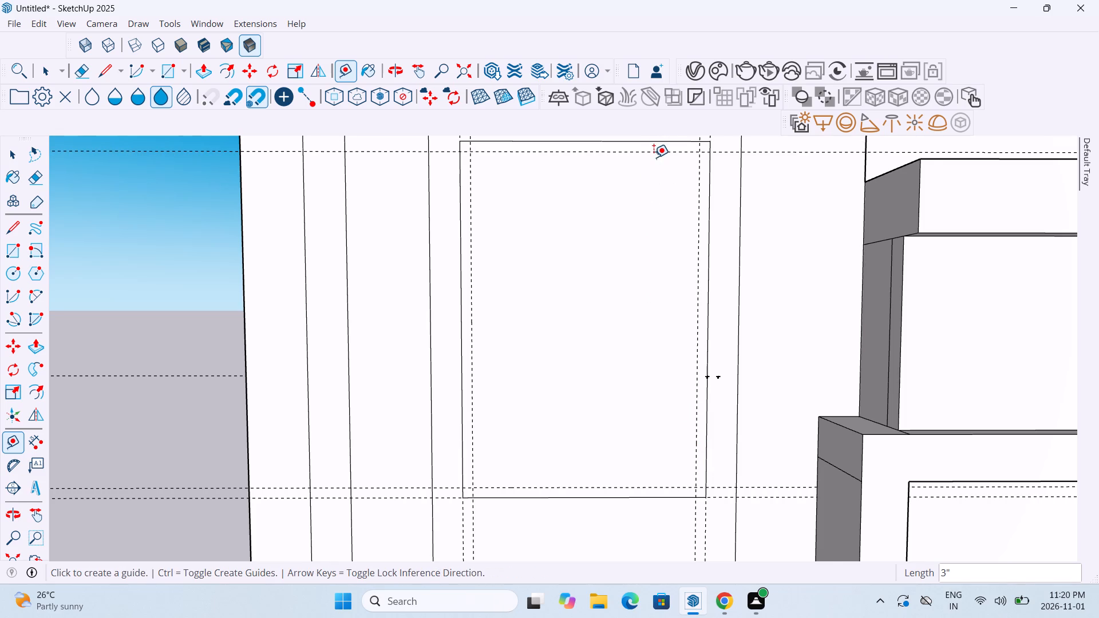
Place horizontal guides 3' above the bottom inner guide and 3' below the top inner guide of the rectangle.
scroll(654, 160, up, 1)
scroll(654, 160, down, 1)
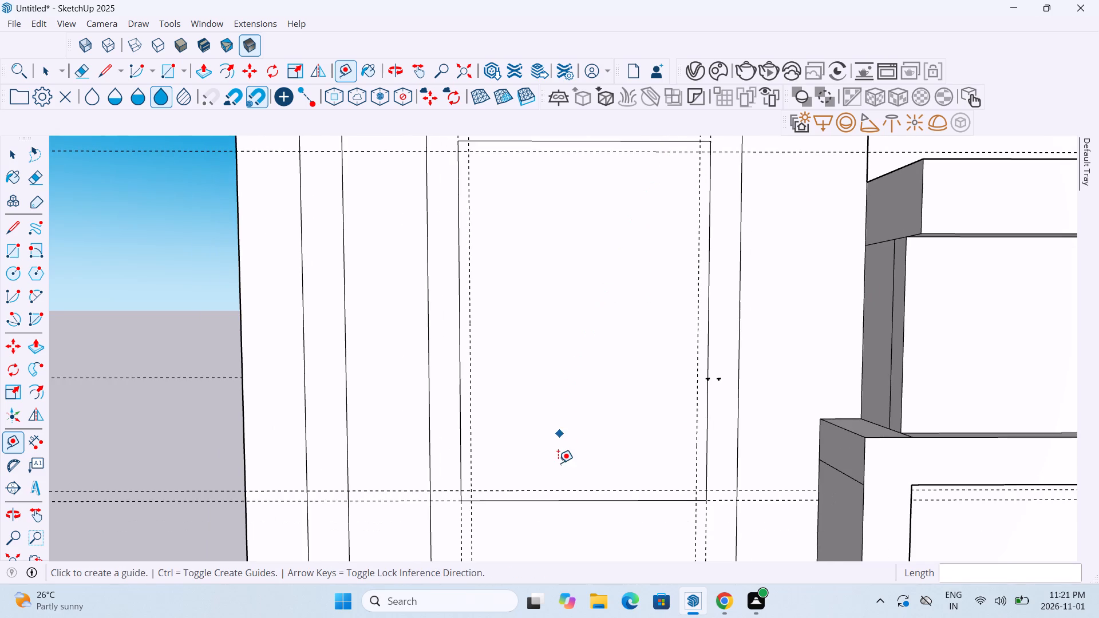
click(555, 490)
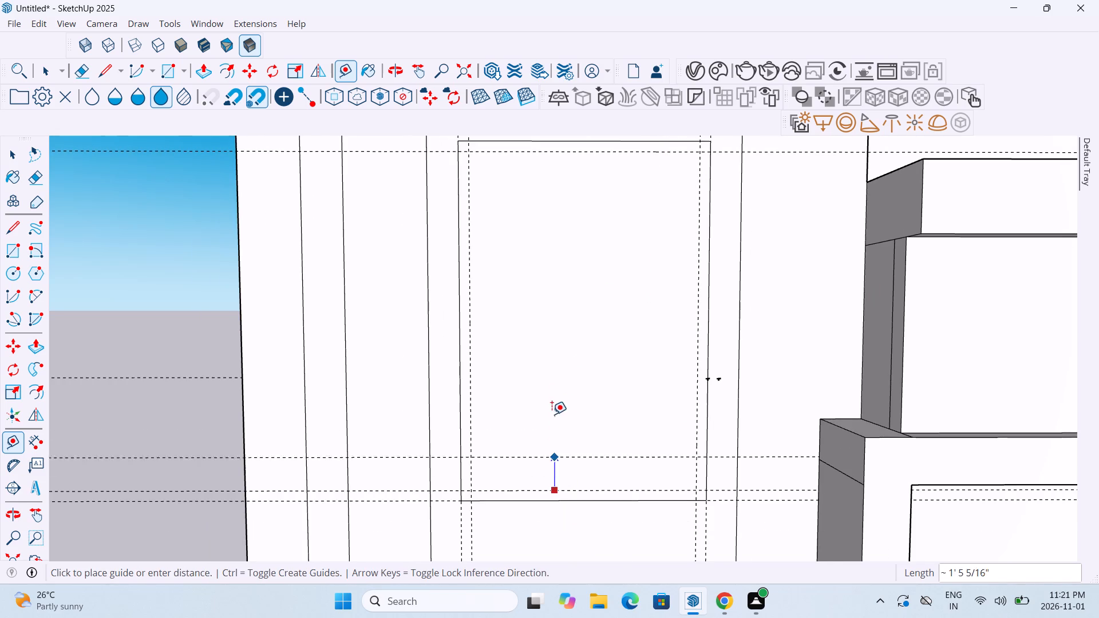
text(3')
key(Return)
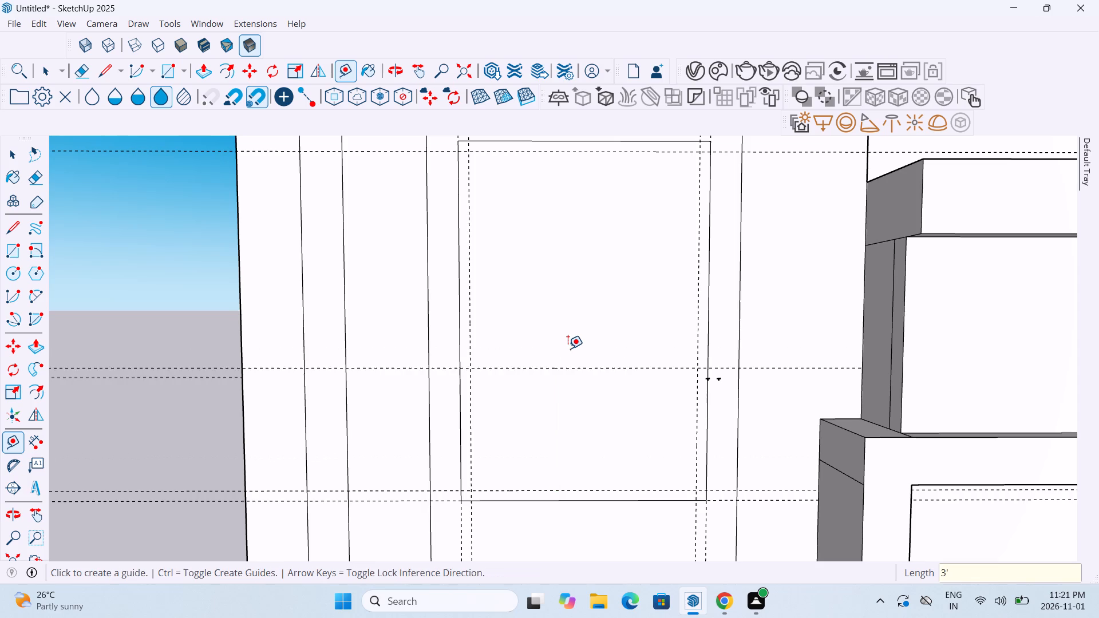
click(606, 151)
text(3')
key(Return)
Place a horizontal guide about 1' 1 3/8" above the upper of the two middle guides in the window rectangle.
scroll(603, 286, down, 14)
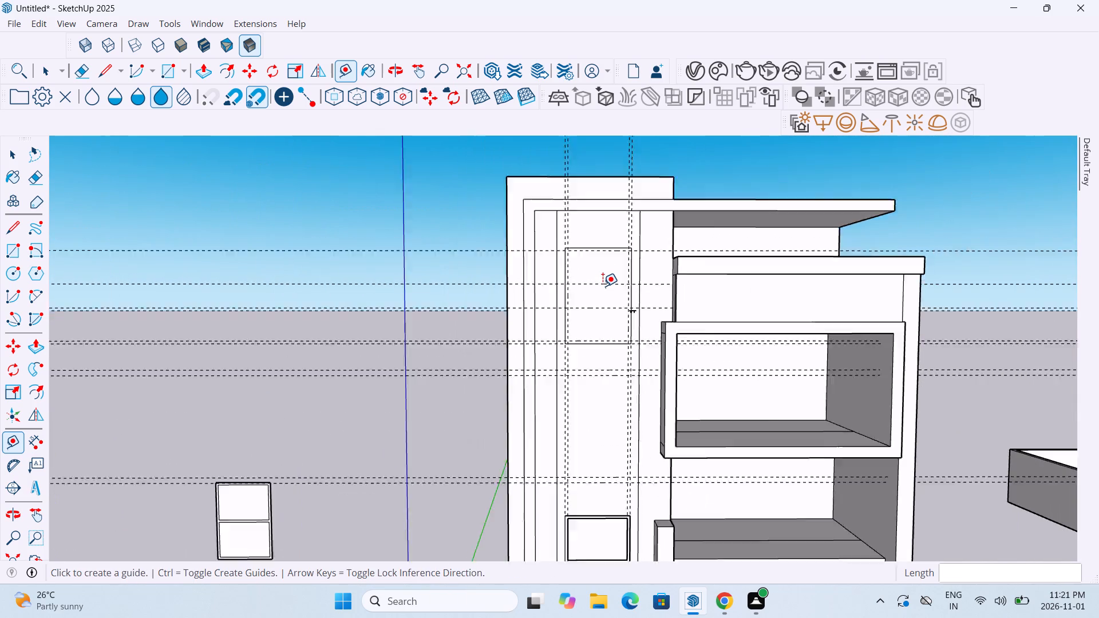
scroll(603, 286, down, 9)
middle_drag(598, 400, 596, 367)
scroll(596, 380, up, 10)
scroll(594, 296, down, 11)
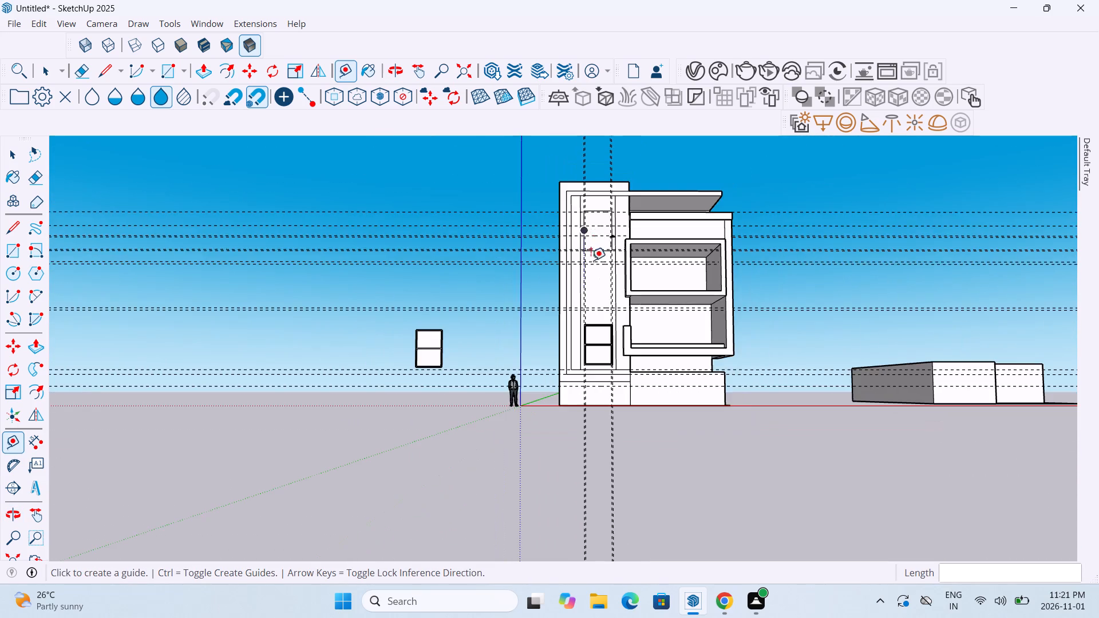
scroll(594, 223, up, 17)
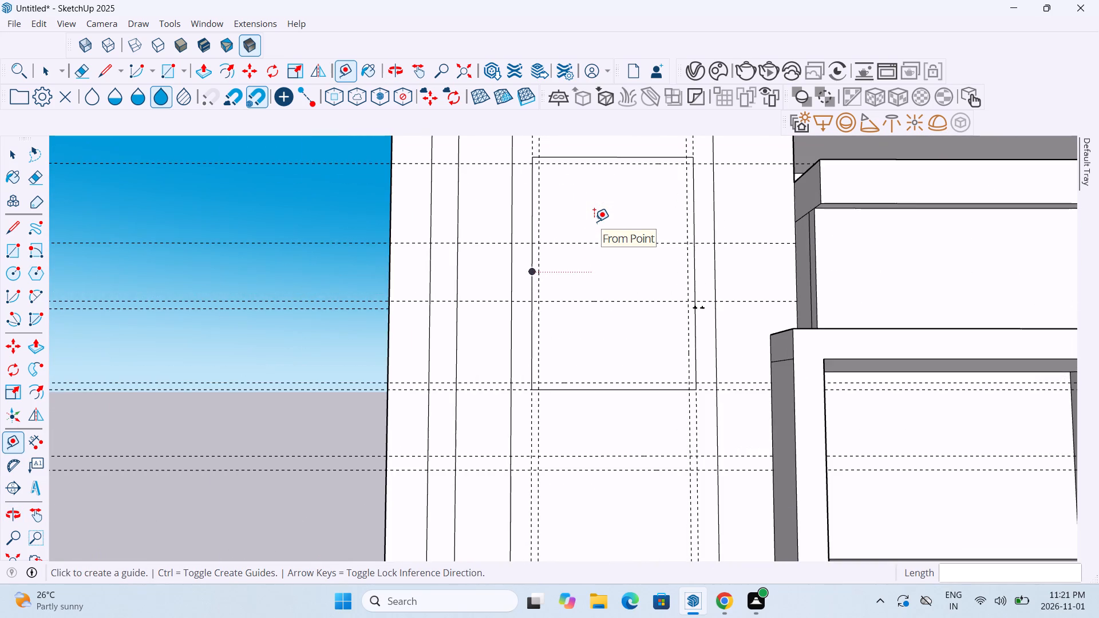
scroll(594, 221, up, 2)
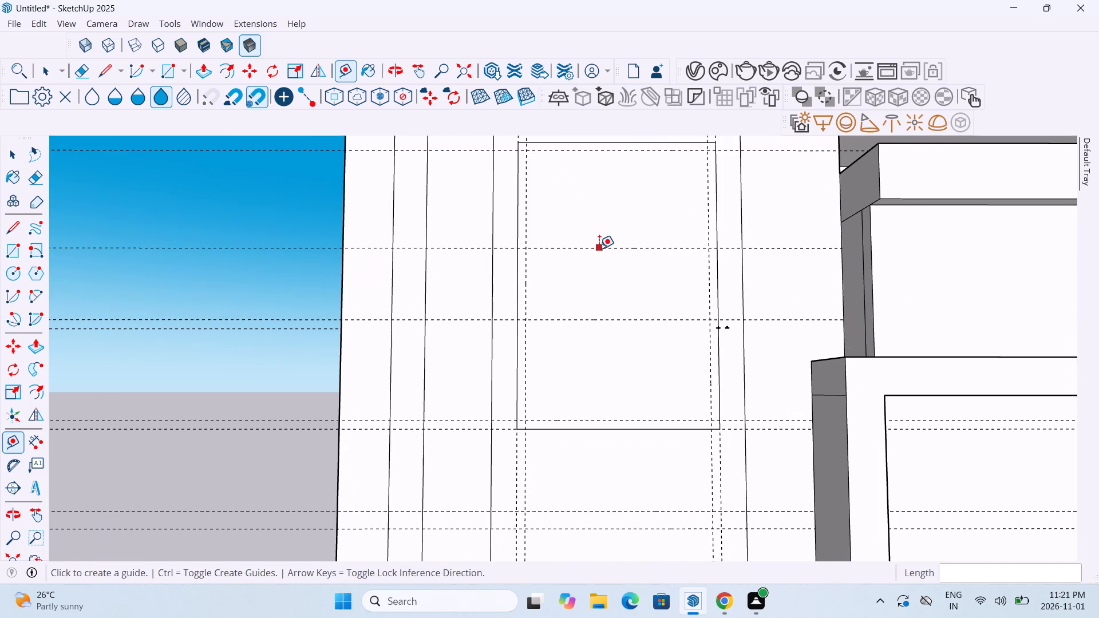
click(599, 248)
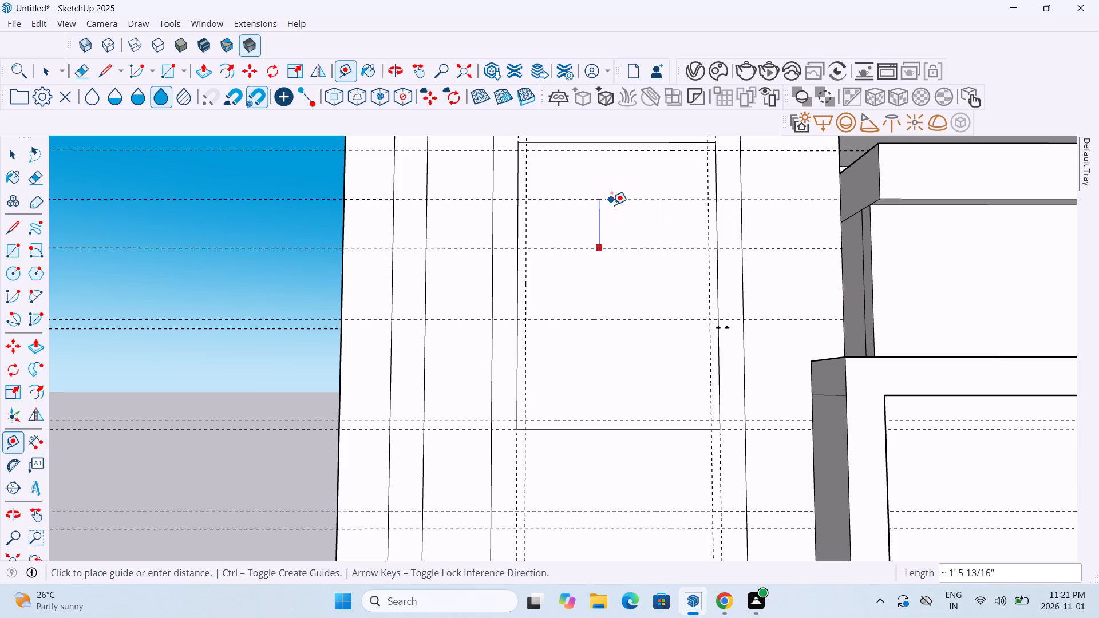
click(612, 212)
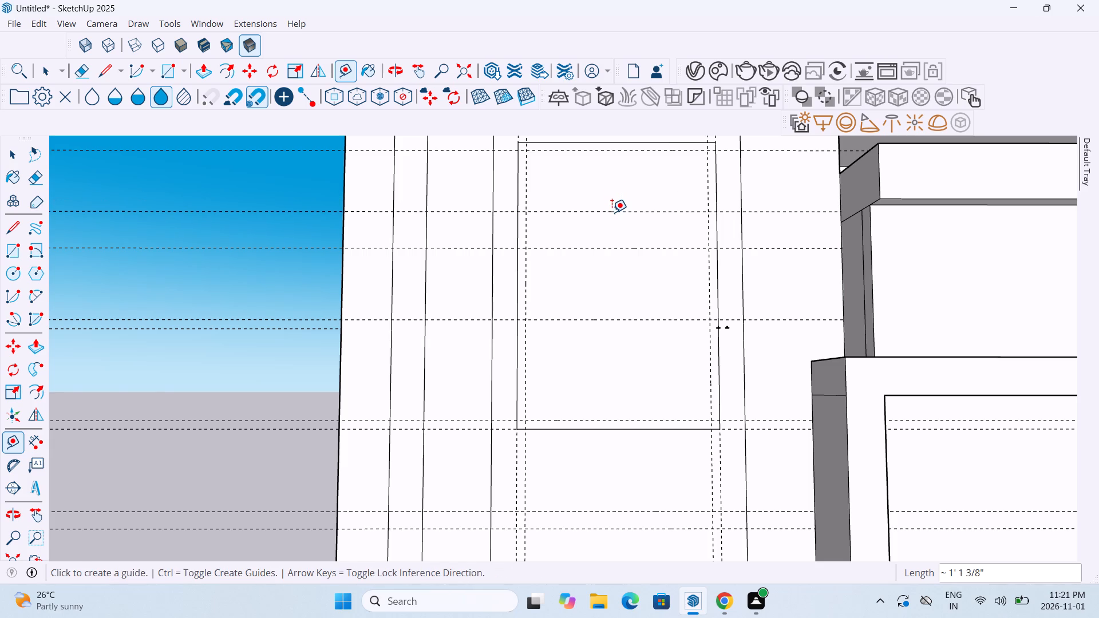
scroll(612, 212, up, 6)
scroll(612, 212, down, 9)
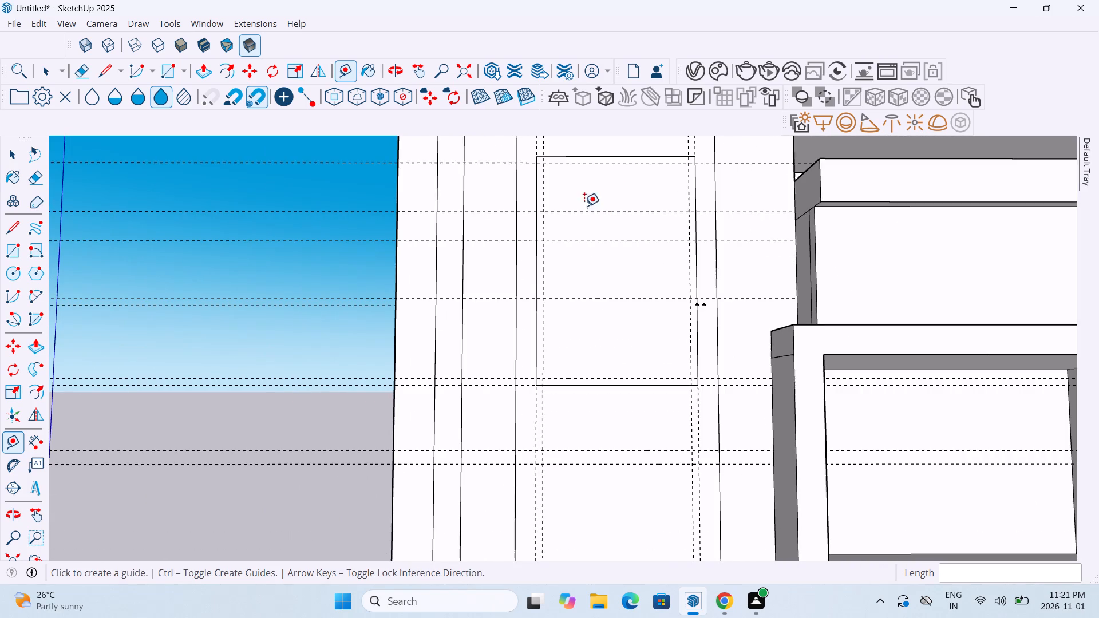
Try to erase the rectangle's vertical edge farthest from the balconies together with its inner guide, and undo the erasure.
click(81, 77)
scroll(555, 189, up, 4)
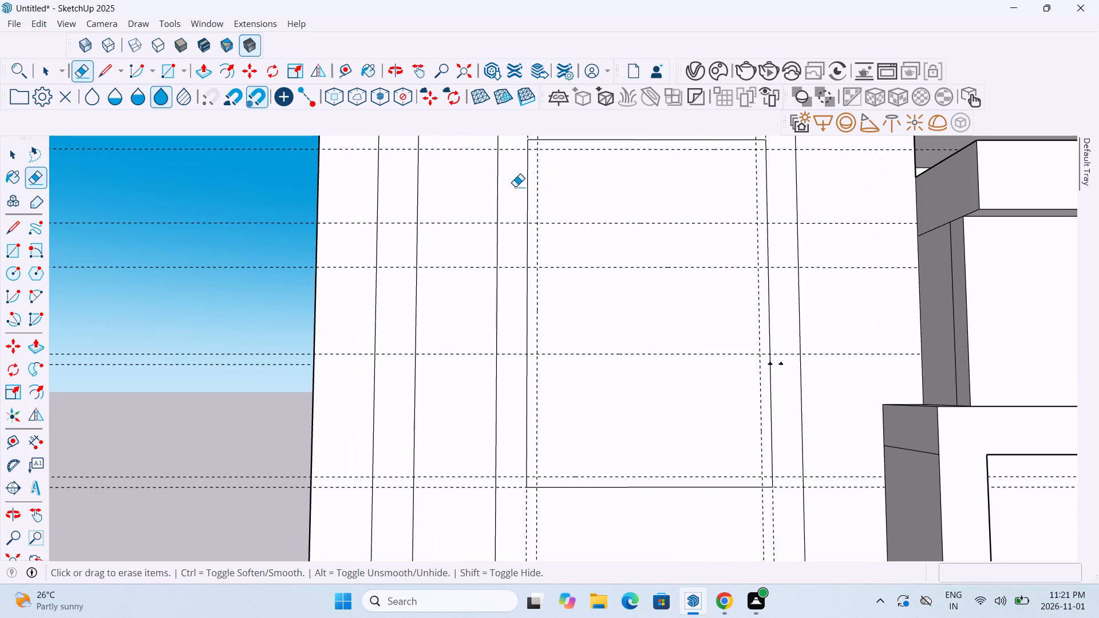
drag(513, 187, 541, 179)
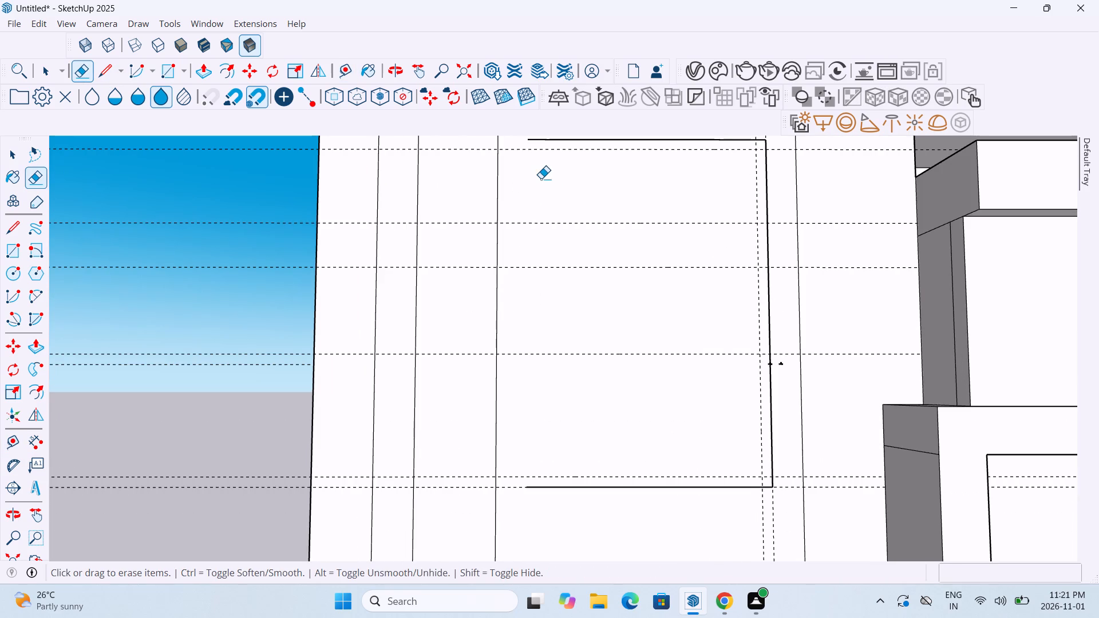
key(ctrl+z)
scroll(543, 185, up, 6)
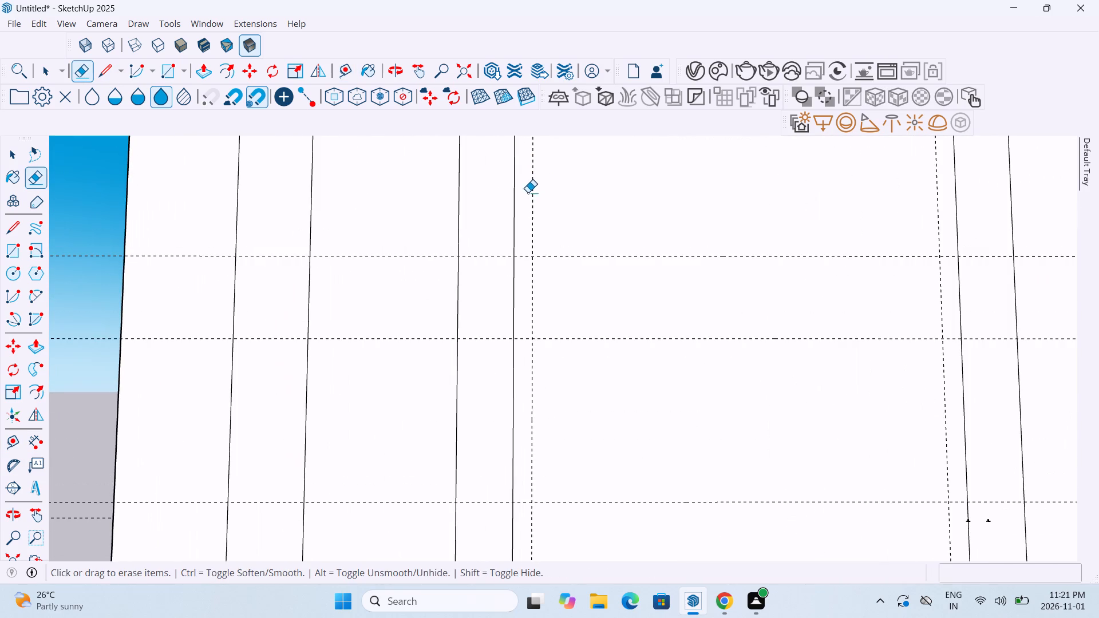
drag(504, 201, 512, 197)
Erase the window rectangle's top edge and the guide just below it.
scroll(549, 203, down, 10)
scroll(591, 161, up, 10)
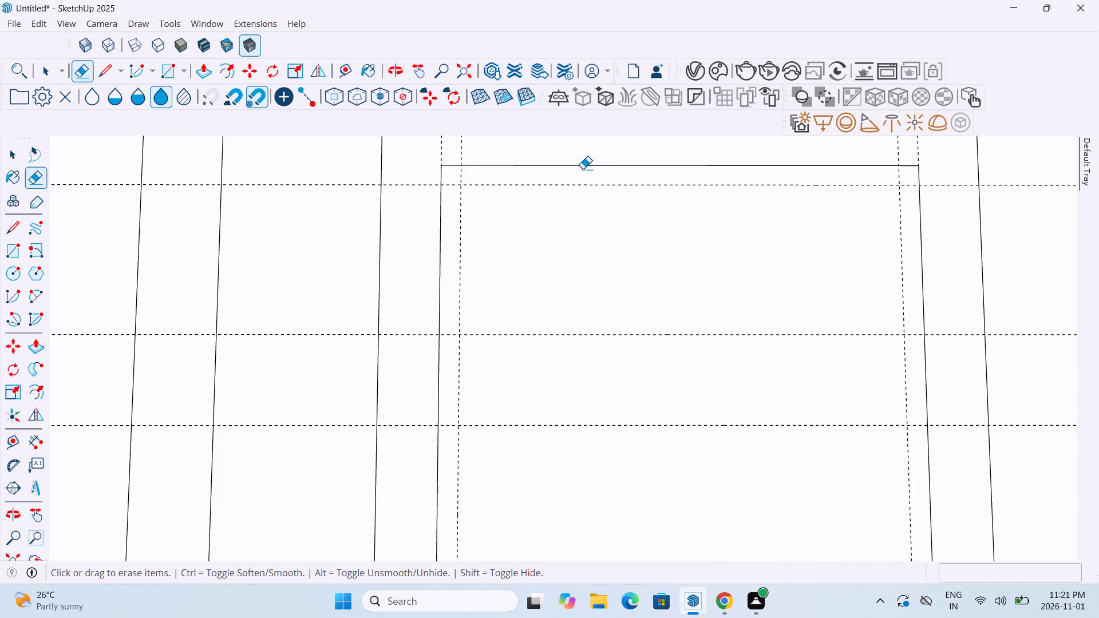
drag(580, 171, 580, 205)
Draw a 6' horizontal top edge along the uppermost remaining guide, between the rectangle's two vertical edges.
scroll(580, 205, down, 20)
scroll(581, 246, up, 11)
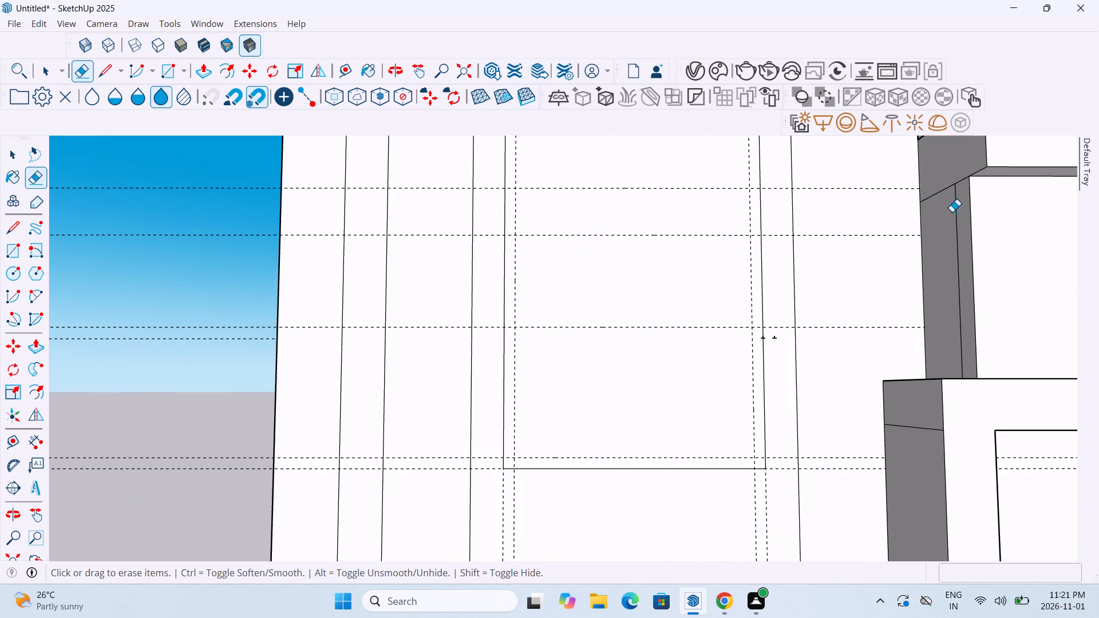
click(109, 77)
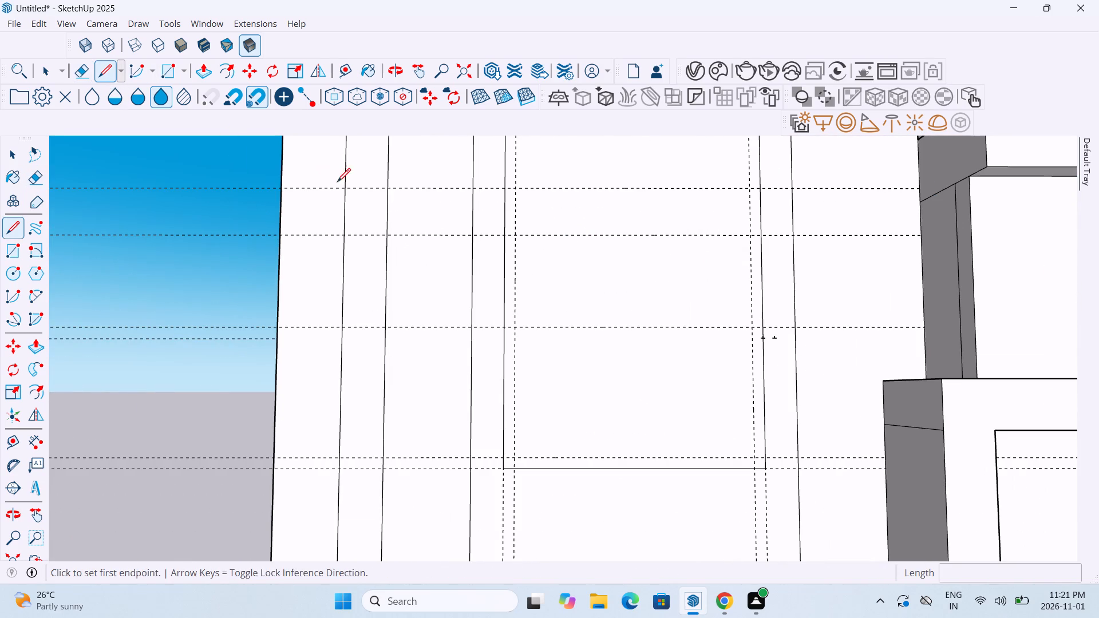
click(504, 188)
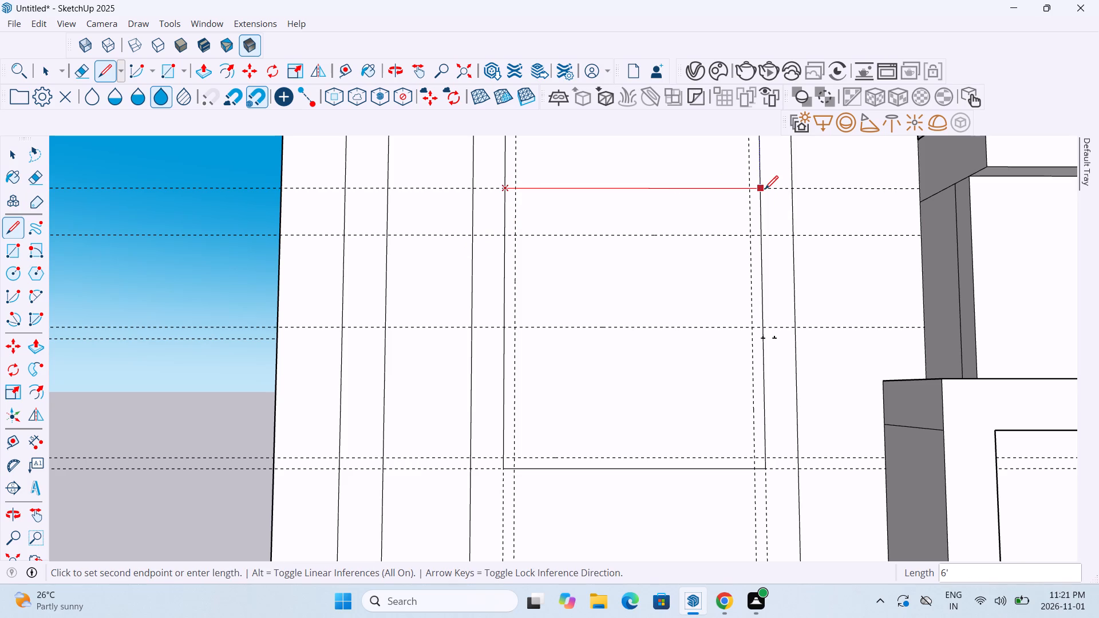
click(765, 191)
Place a horizontal guide just below the window rectangle's new top edge to mark the frame.
scroll(499, 194, up, 11)
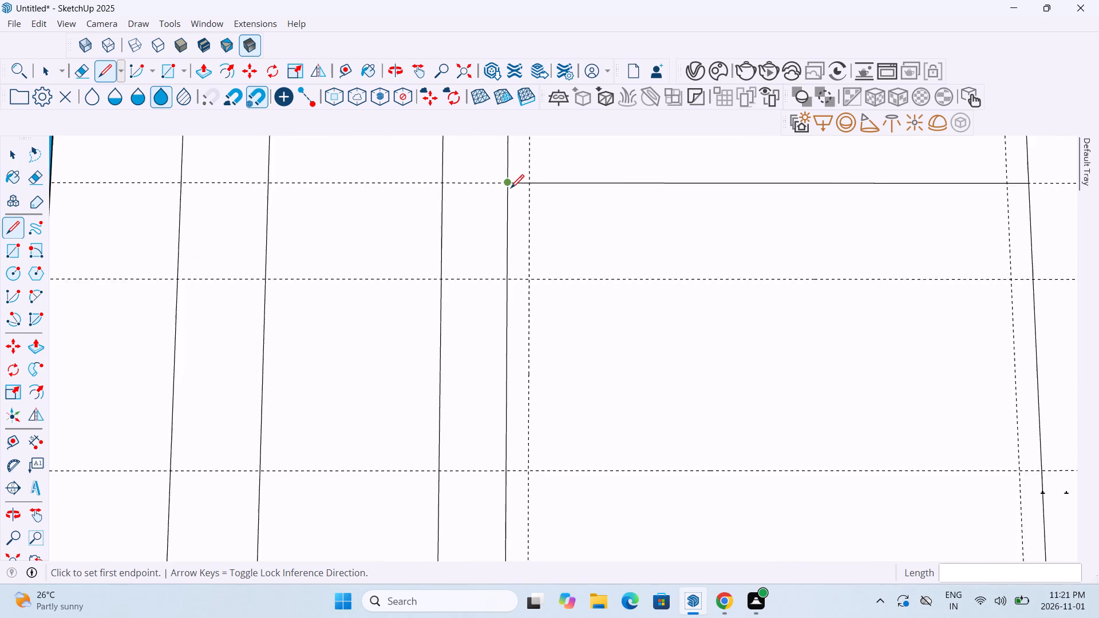
click(349, 74)
click(611, 180)
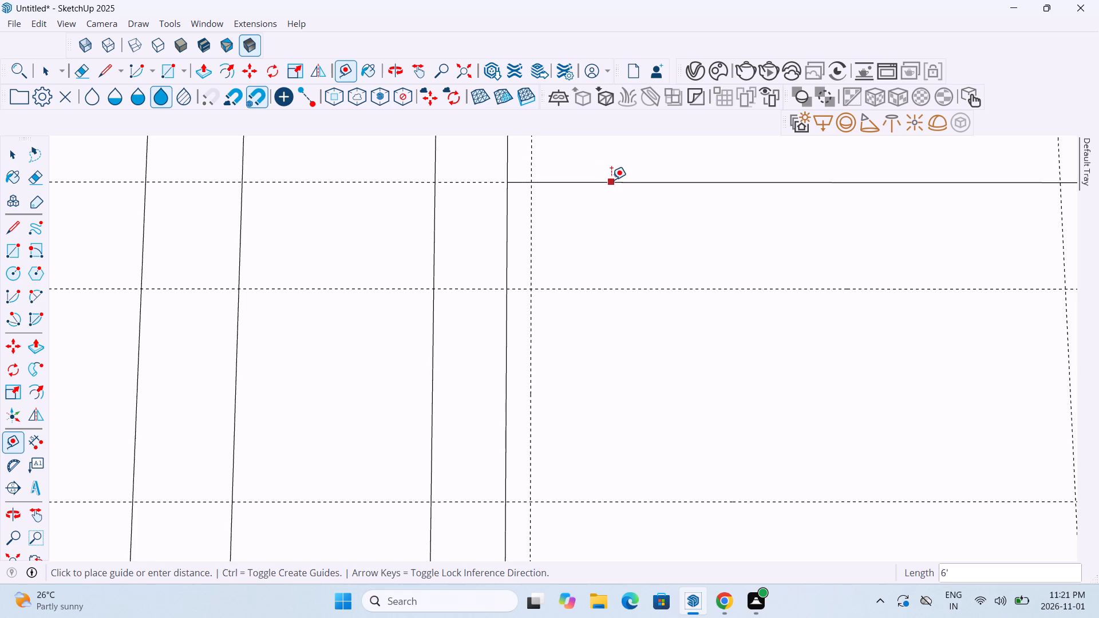
click(606, 204)
Place a horizontal guide 3' below the inner guide under the new top edge.
scroll(606, 204, down, 4)
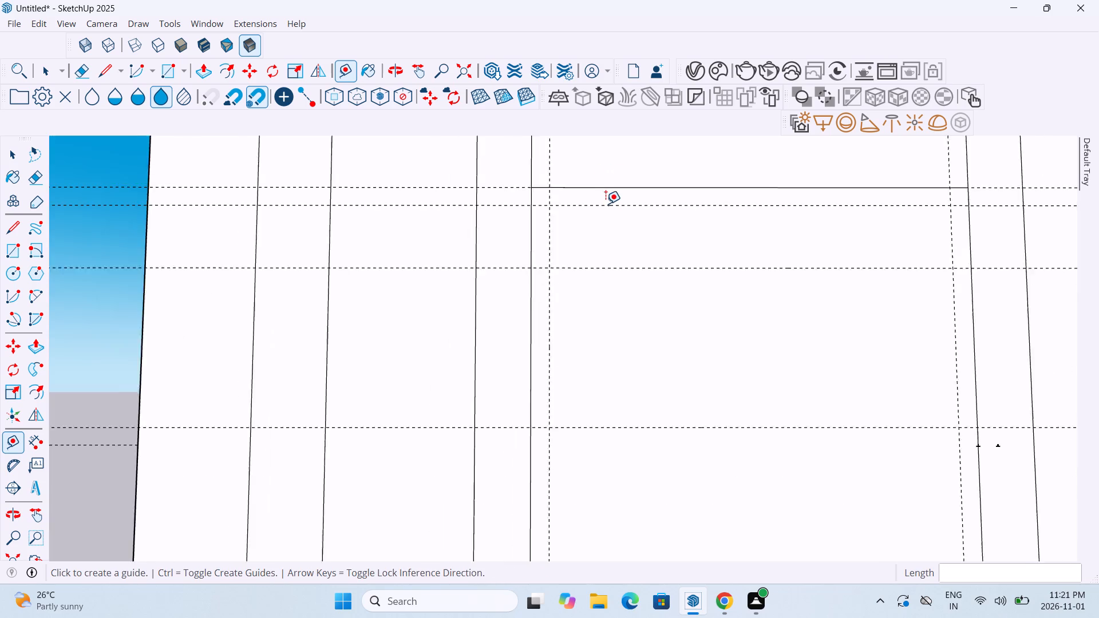
scroll(606, 204, down, 6)
scroll(677, 292, up, 1)
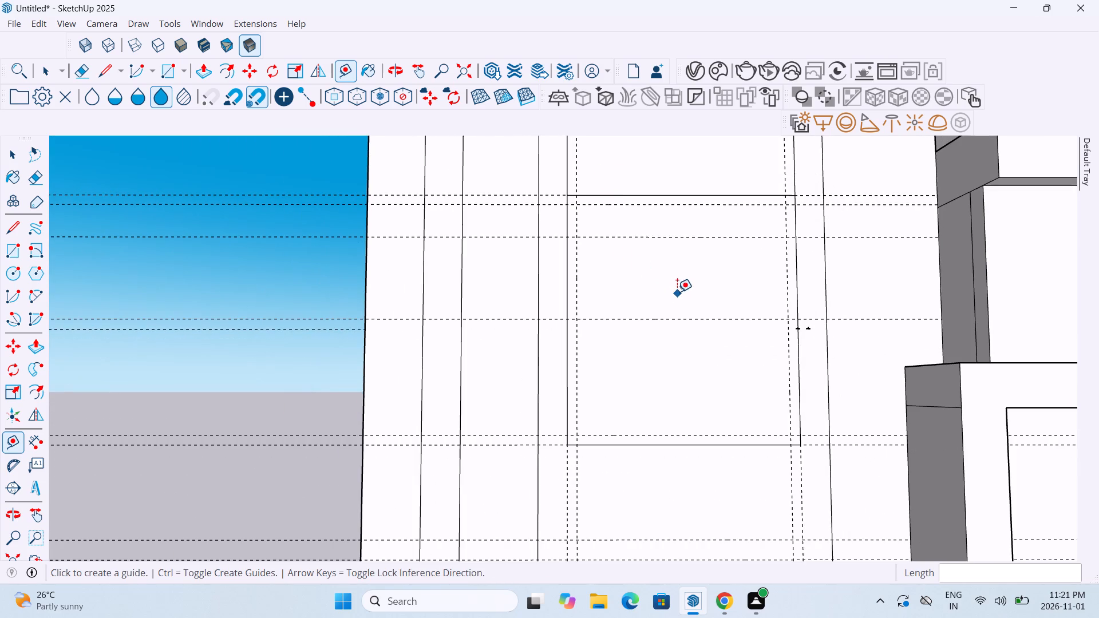
scroll(677, 292, up, 2)
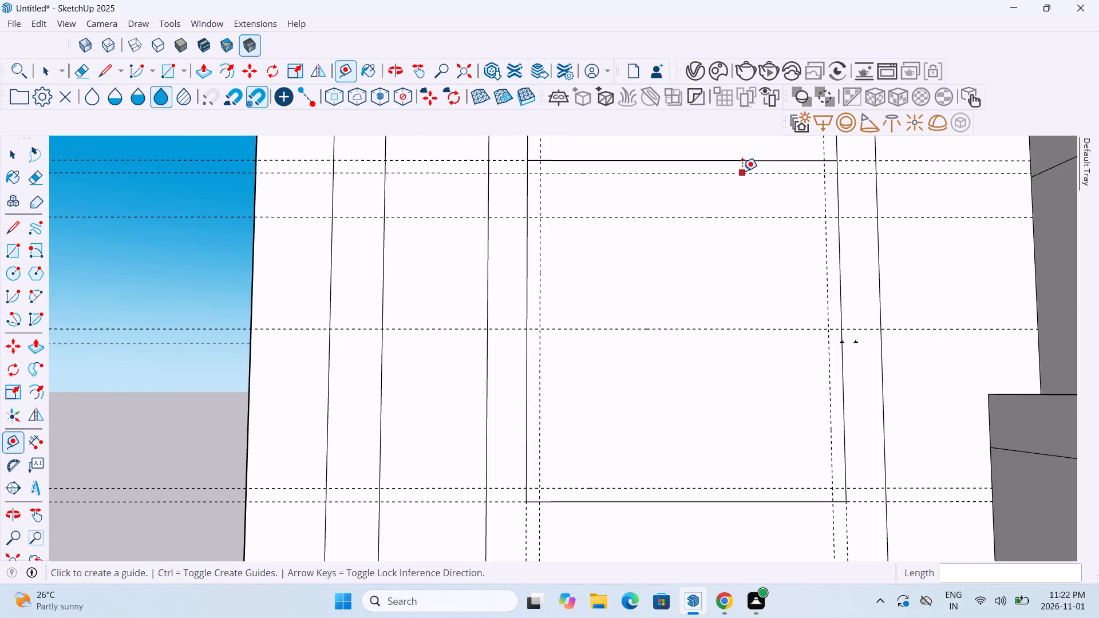
click(742, 171)
text(3')
key(Return)
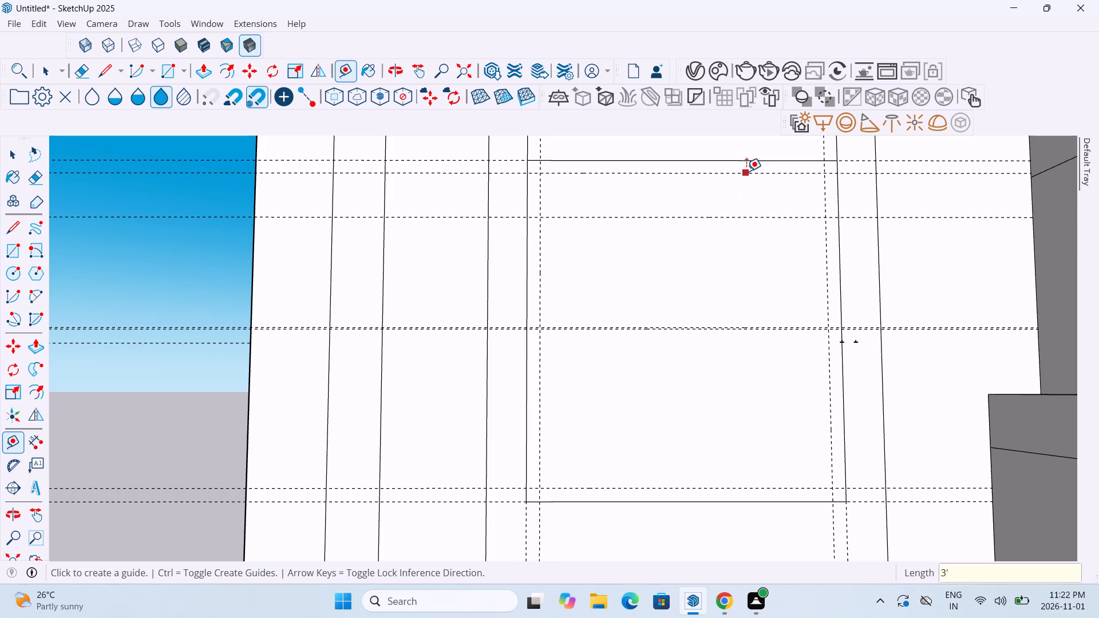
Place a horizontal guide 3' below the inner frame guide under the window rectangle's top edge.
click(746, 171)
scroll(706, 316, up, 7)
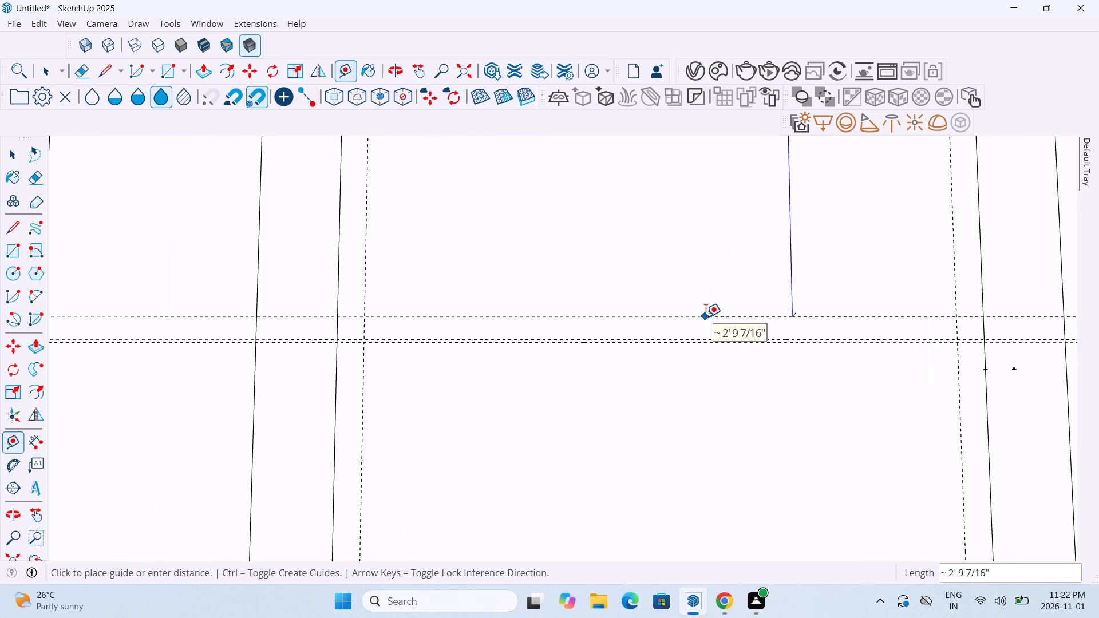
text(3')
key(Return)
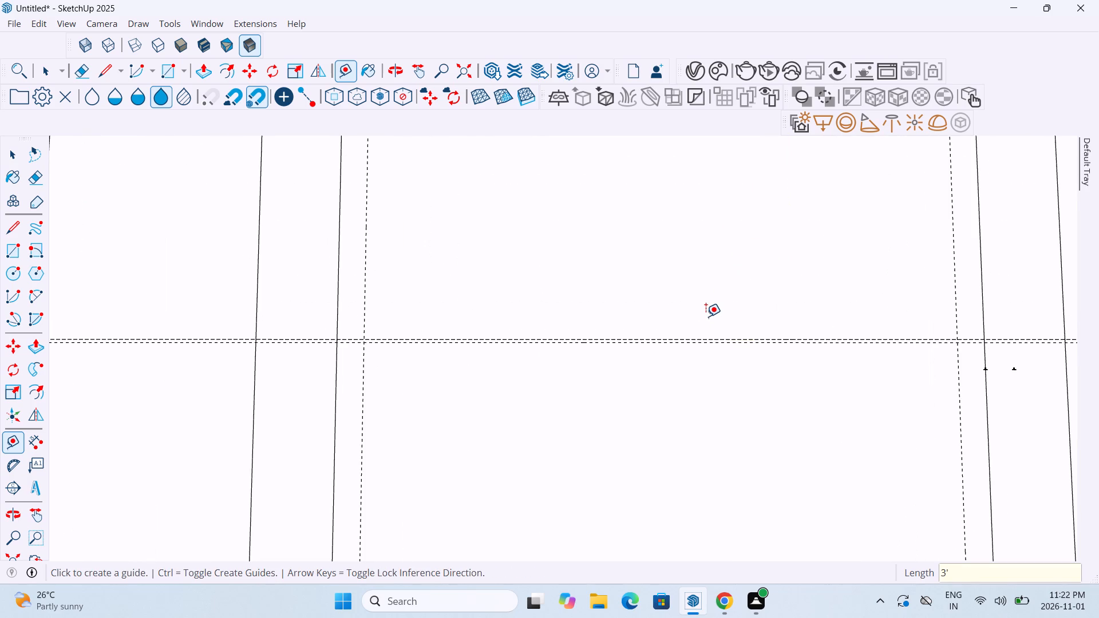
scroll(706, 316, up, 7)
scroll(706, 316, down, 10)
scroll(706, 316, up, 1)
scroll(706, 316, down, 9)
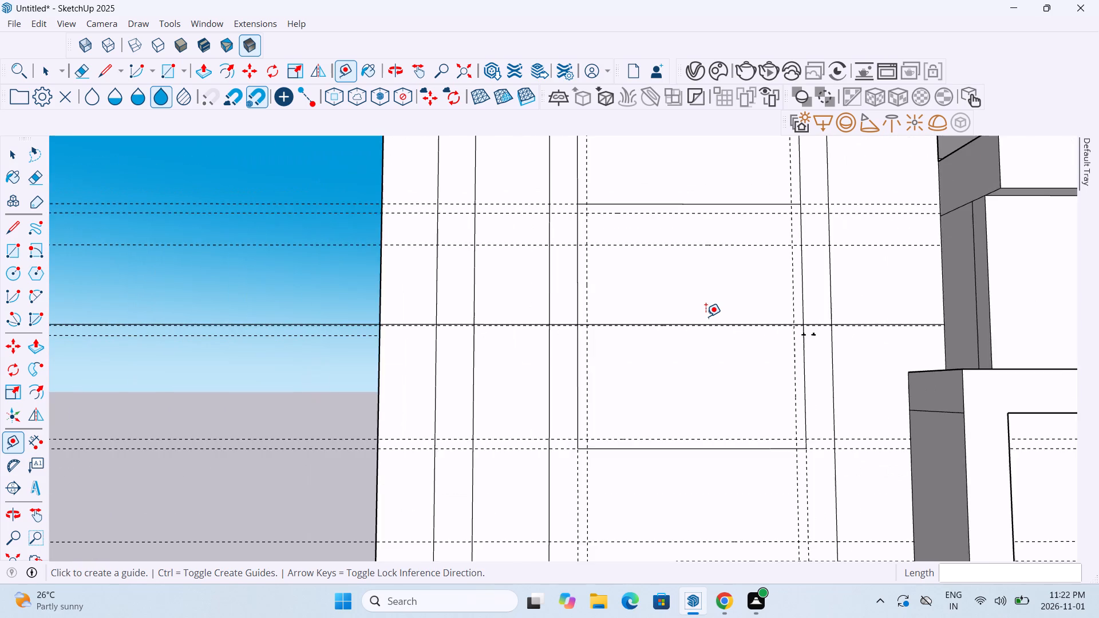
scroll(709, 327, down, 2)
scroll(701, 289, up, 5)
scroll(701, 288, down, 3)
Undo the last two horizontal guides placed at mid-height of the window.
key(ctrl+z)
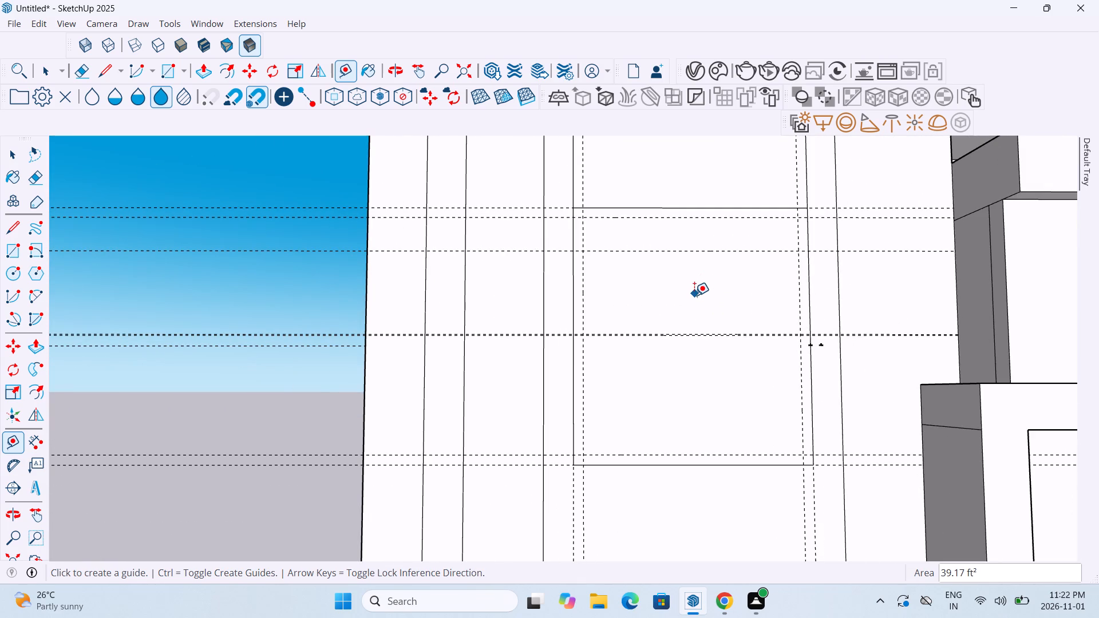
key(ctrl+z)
Stack three horizontal guides above the remaining guide at the window's mid-height, each 3" above the one before.
scroll(694, 330, up, 4)
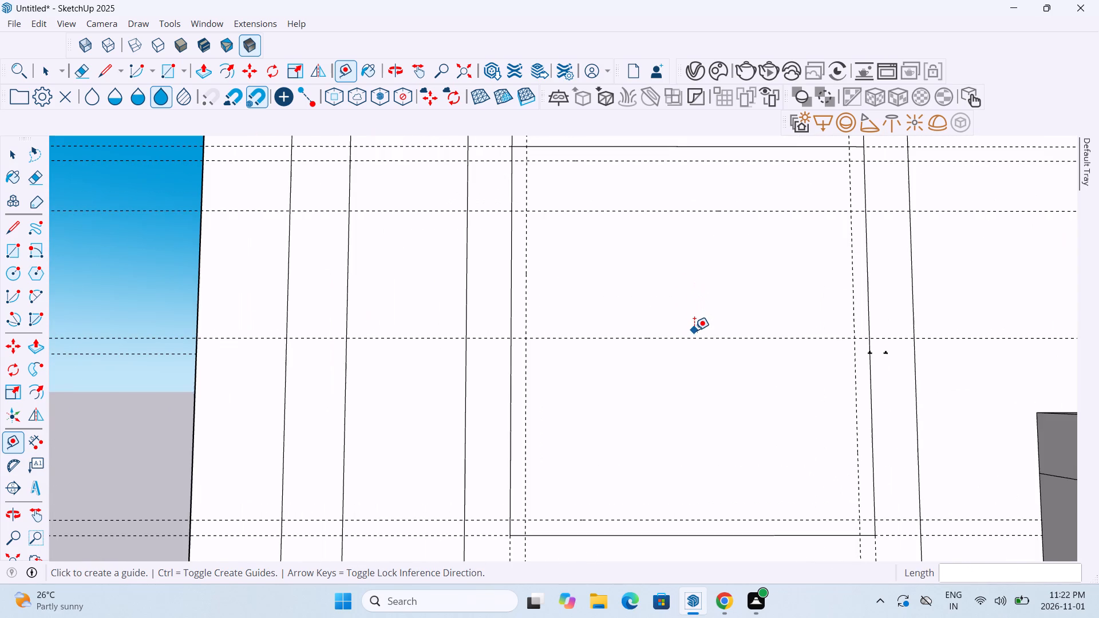
click(694, 334)
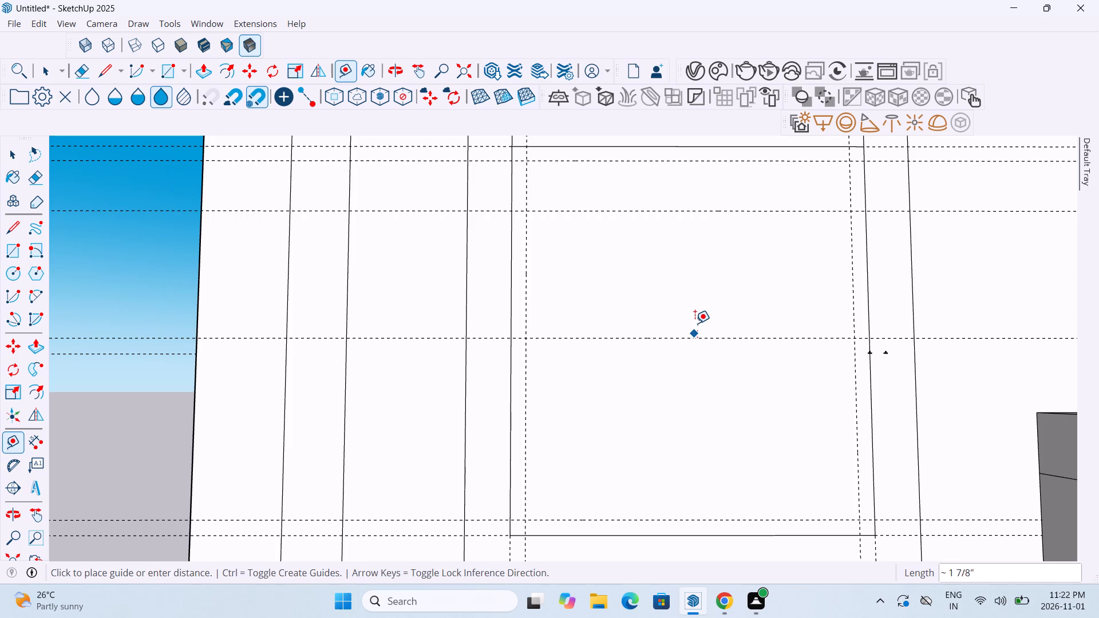
key(Escape)
scroll(695, 326, up, 4)
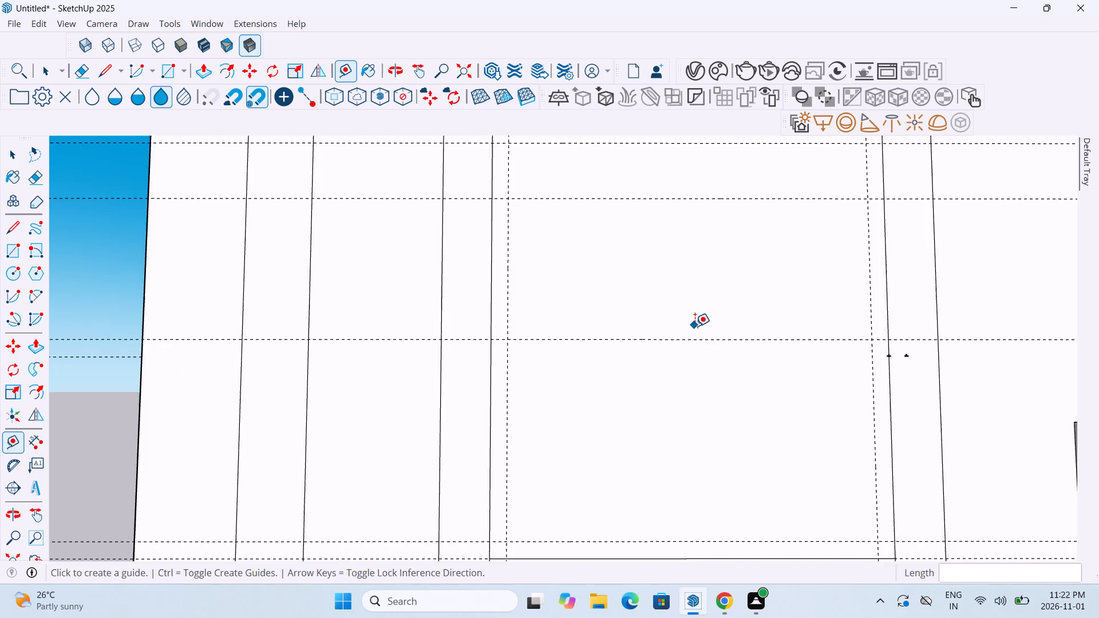
scroll(695, 326, up, 2)
click(695, 348)
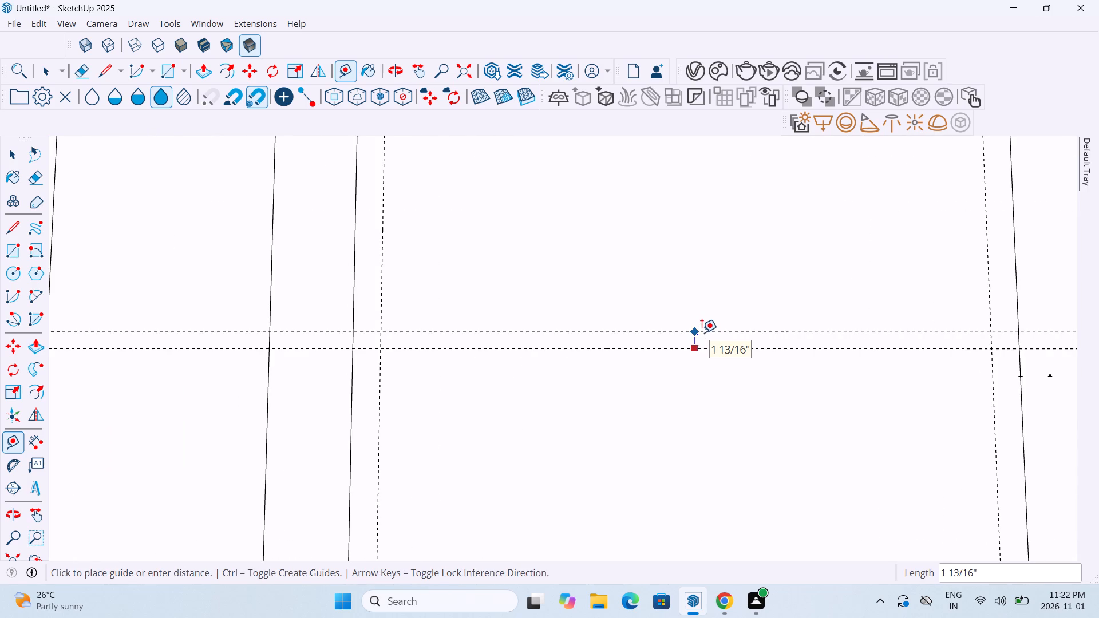
text(3")
key(Return)
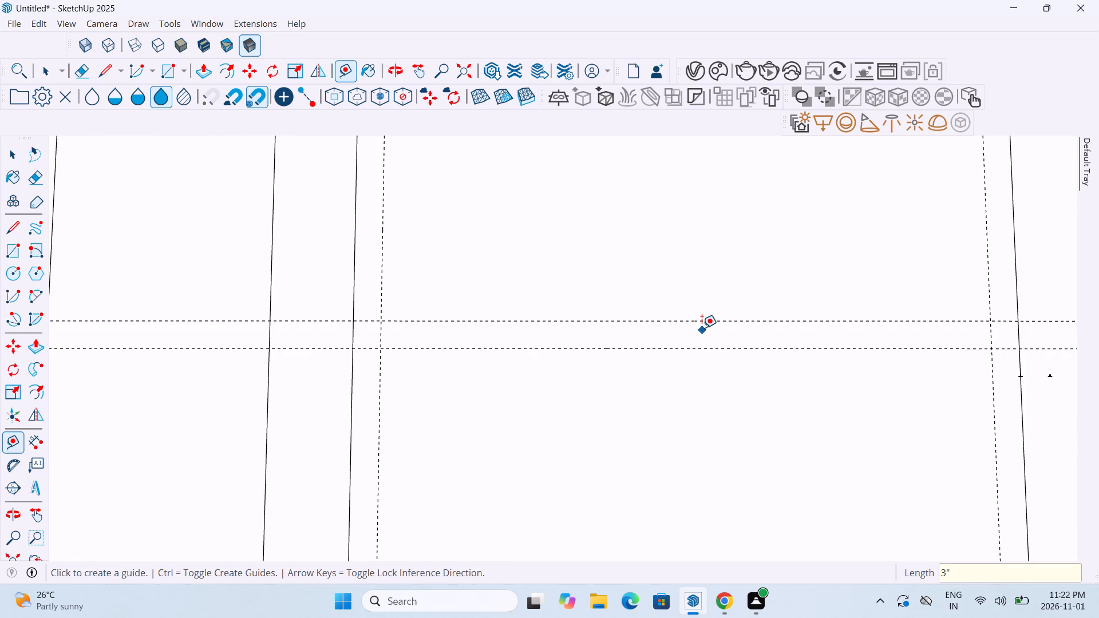
click(703, 320)
text(3")
key(Return)
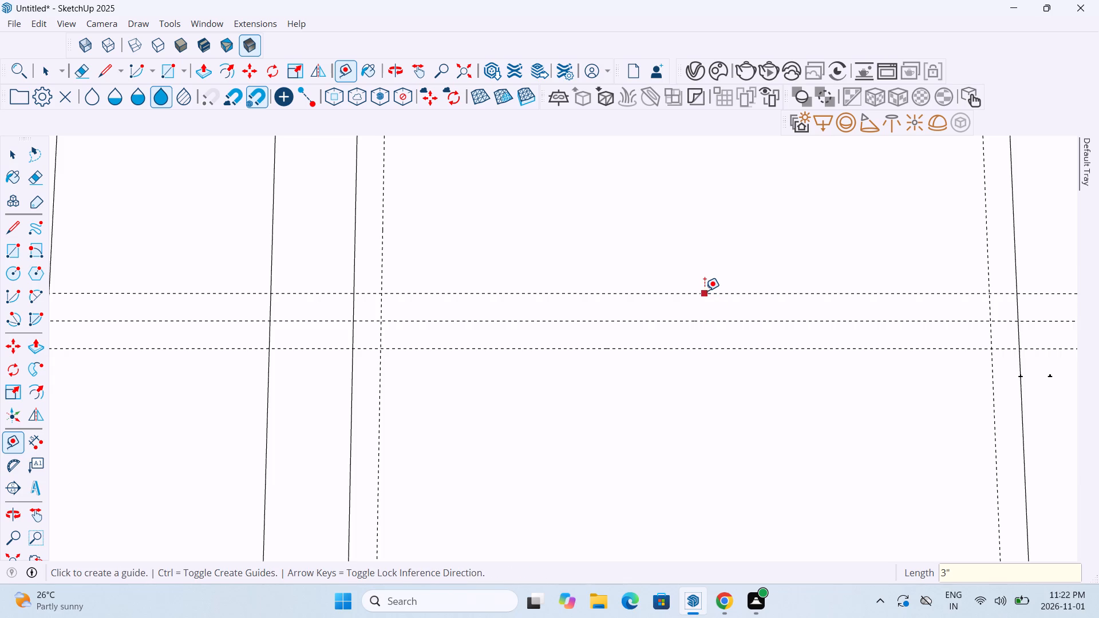
click(705, 291)
text(3")
key(Return)
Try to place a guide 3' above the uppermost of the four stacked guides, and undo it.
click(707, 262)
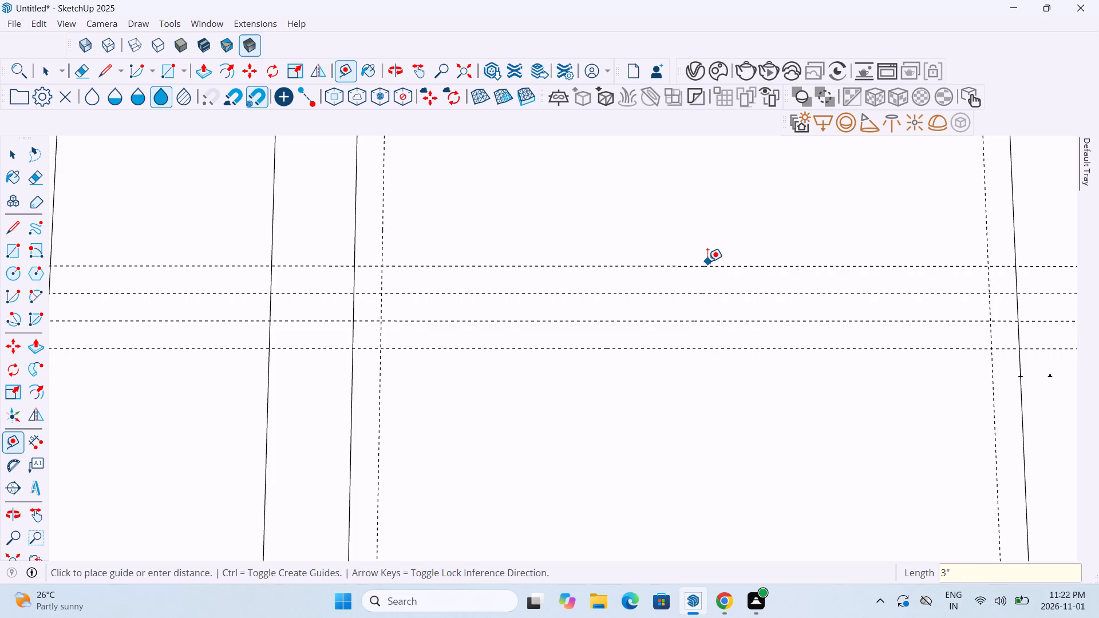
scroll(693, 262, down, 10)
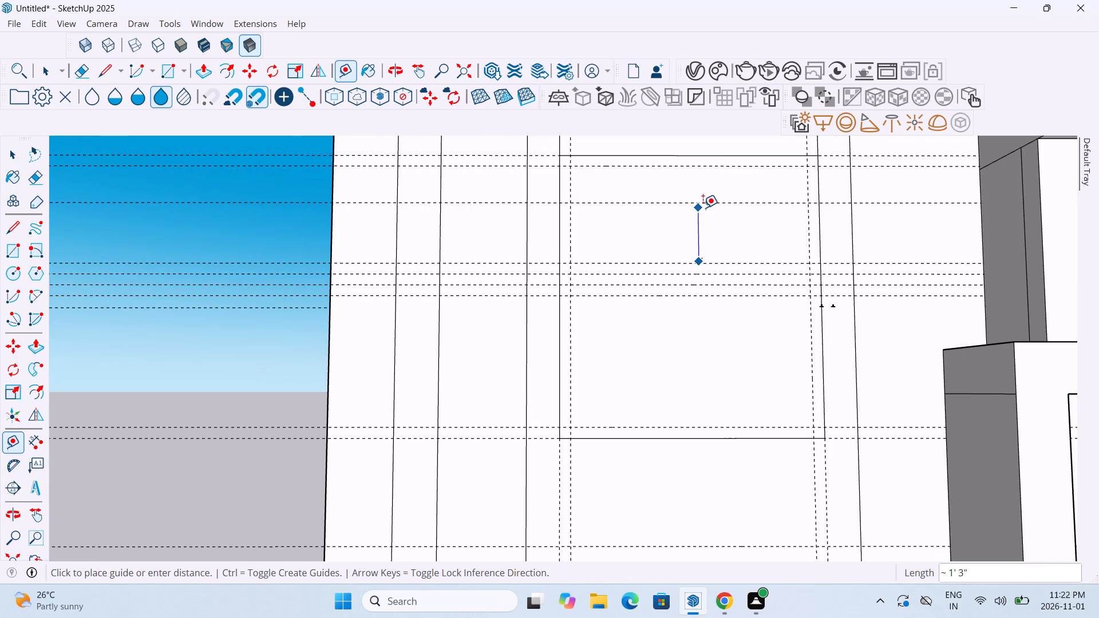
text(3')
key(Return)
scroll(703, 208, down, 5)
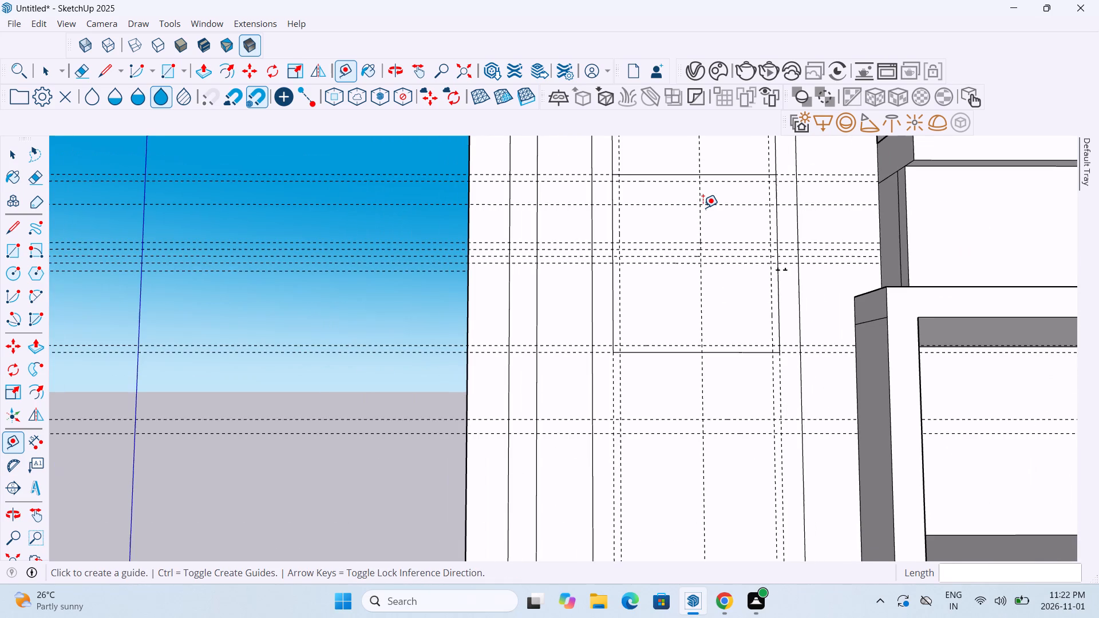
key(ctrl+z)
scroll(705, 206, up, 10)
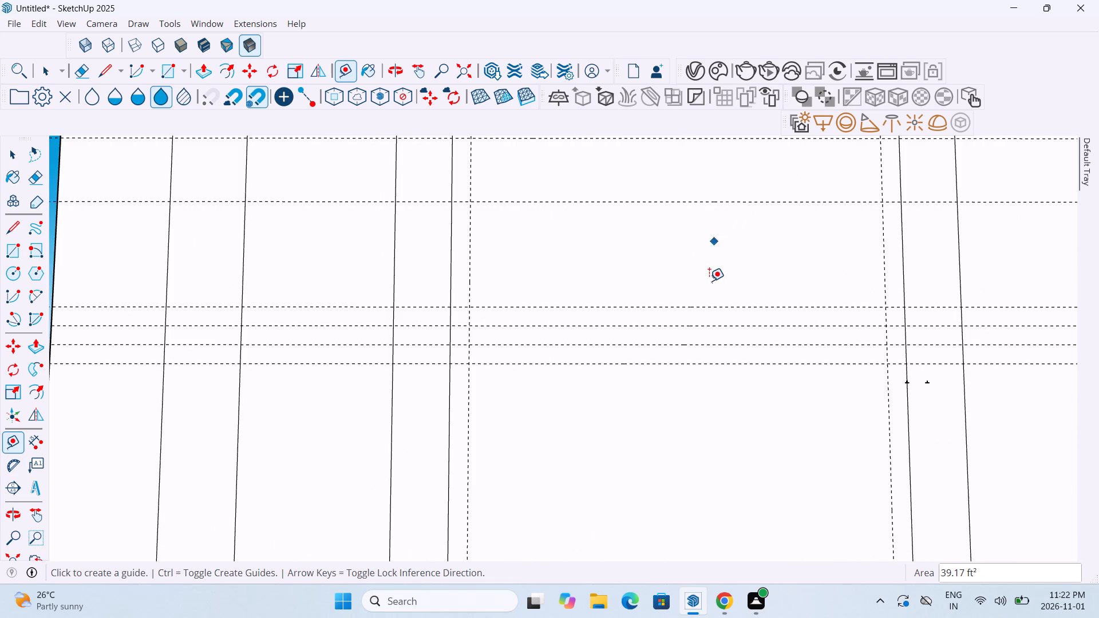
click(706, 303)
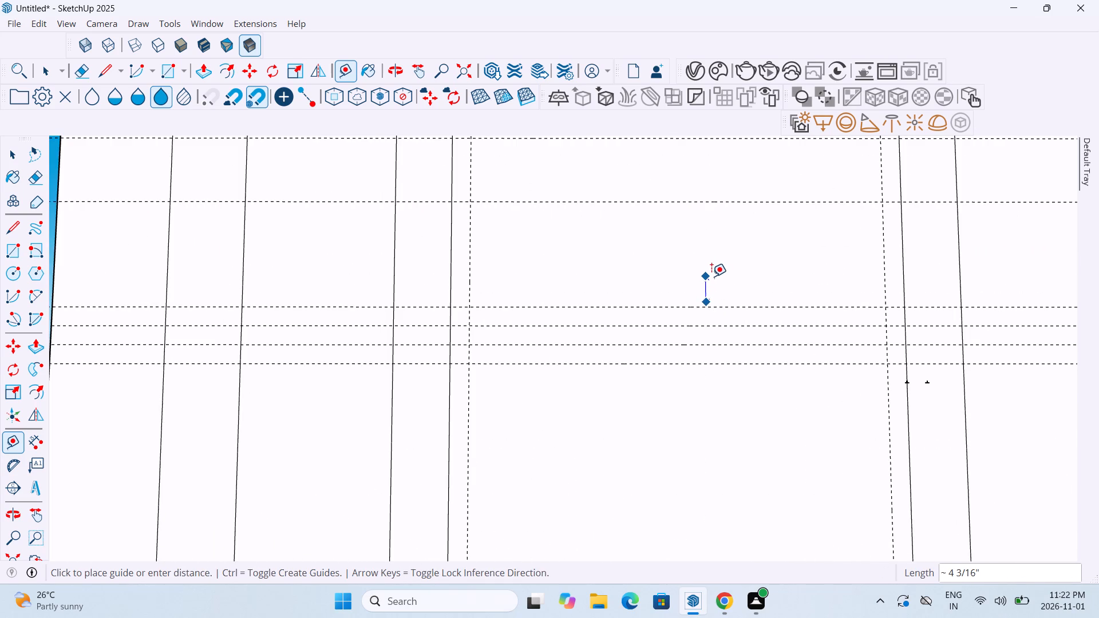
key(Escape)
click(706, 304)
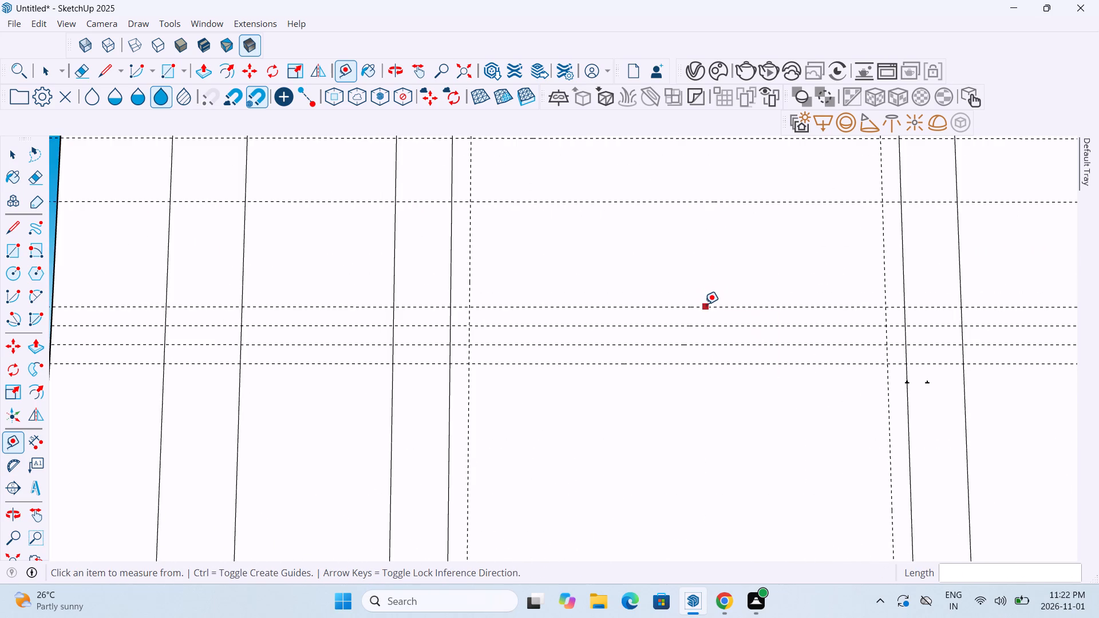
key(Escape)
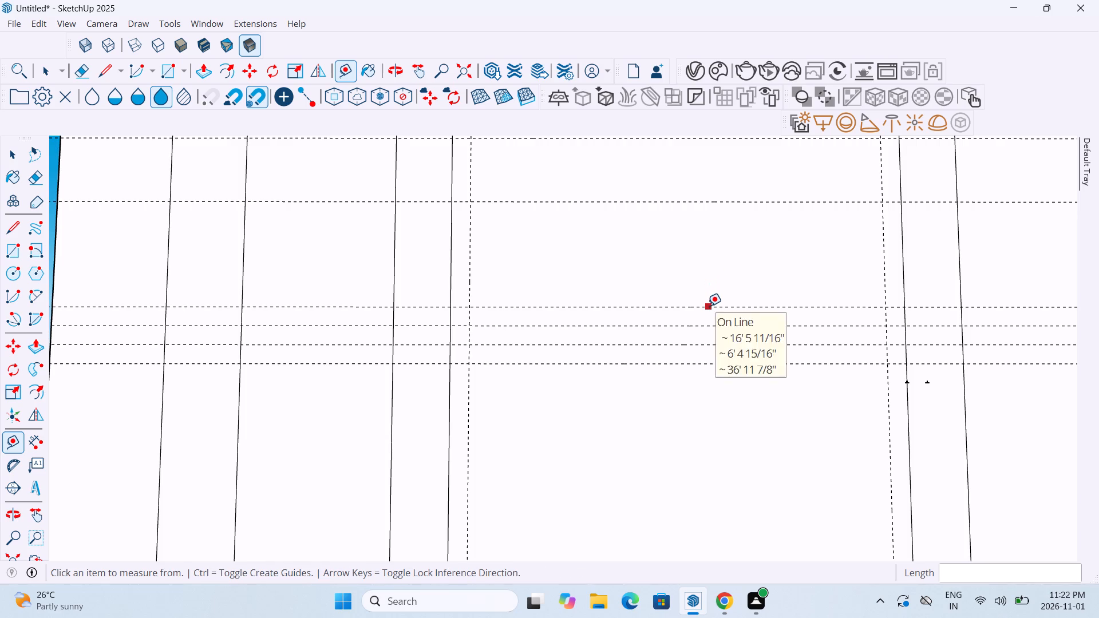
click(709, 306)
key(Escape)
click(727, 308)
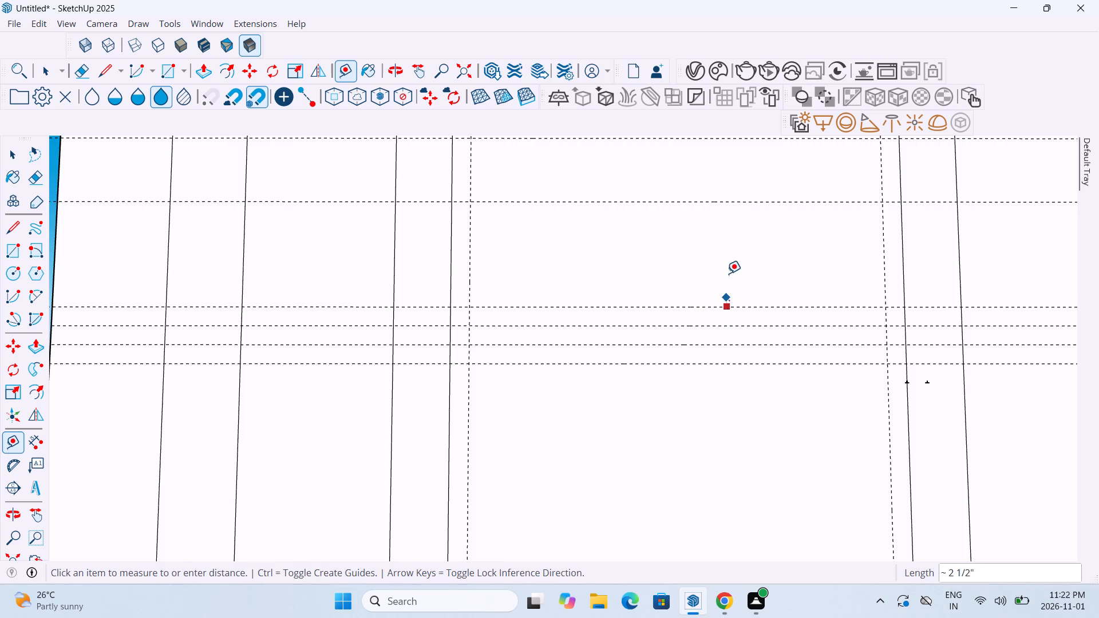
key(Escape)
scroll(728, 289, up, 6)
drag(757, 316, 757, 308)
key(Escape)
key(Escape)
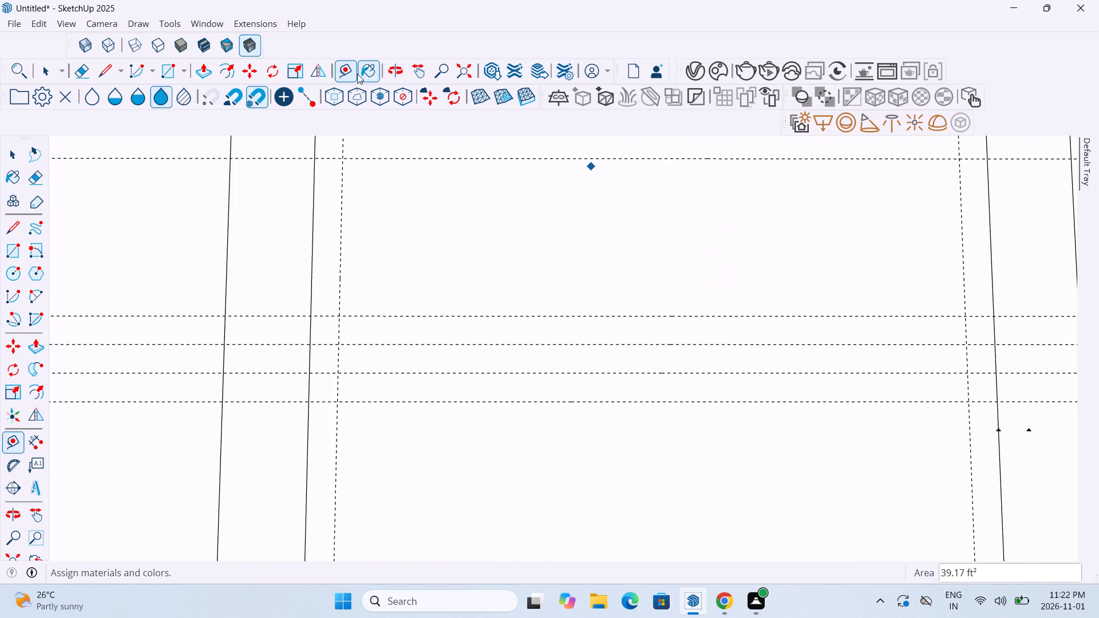
Place a horizontal guide 3' above the uppermost of the four stacked guides.
click(348, 75)
click(432, 315)
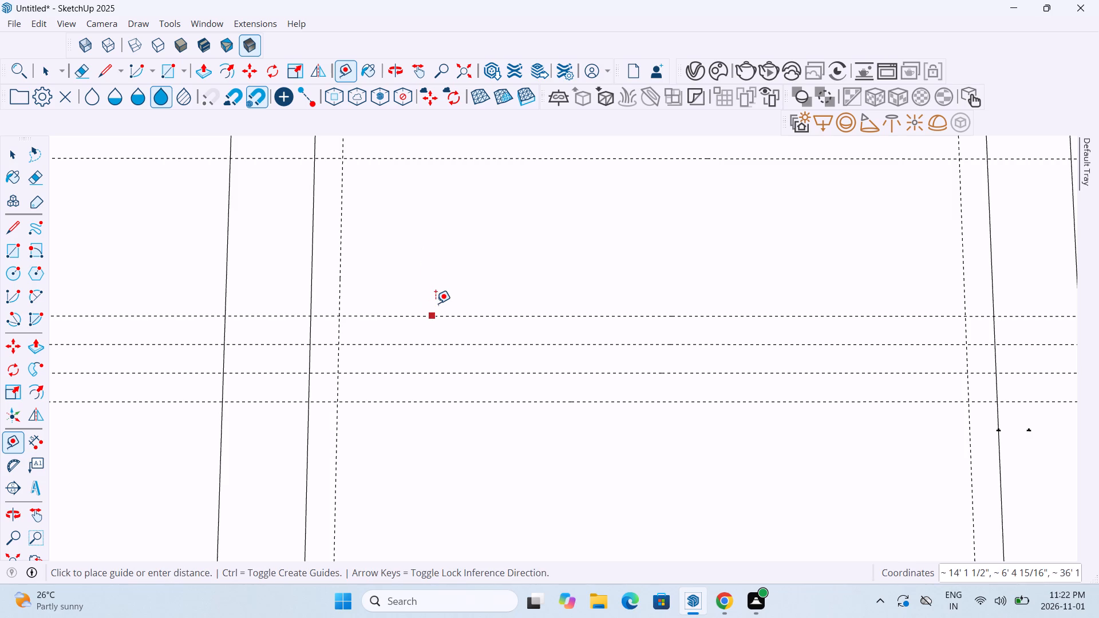
text(3')
key(Return)
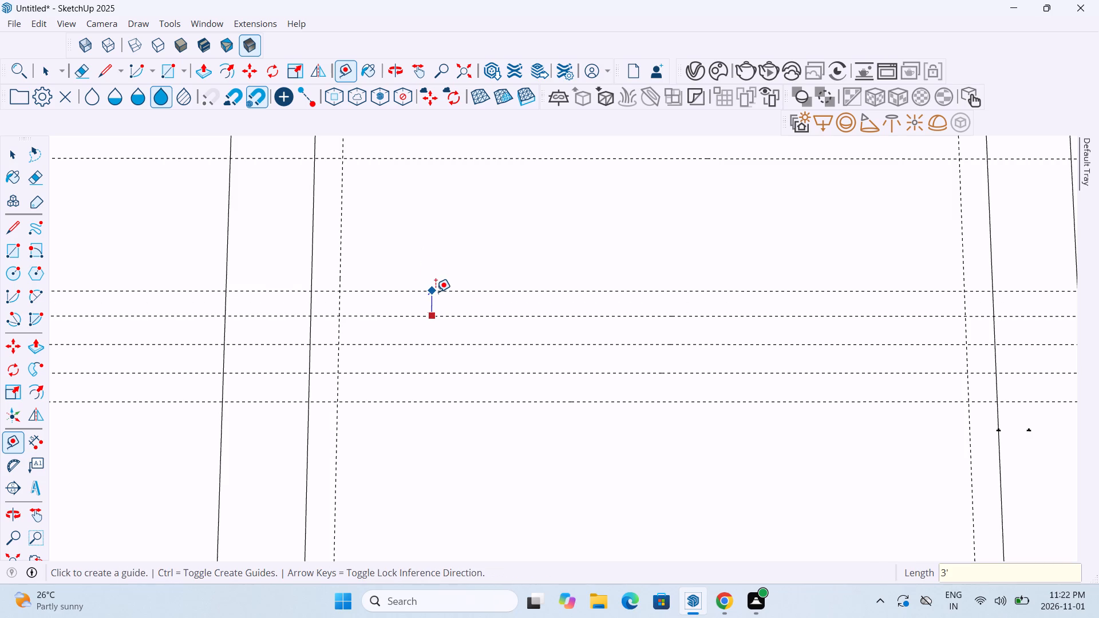
scroll(436, 292, down, 10)
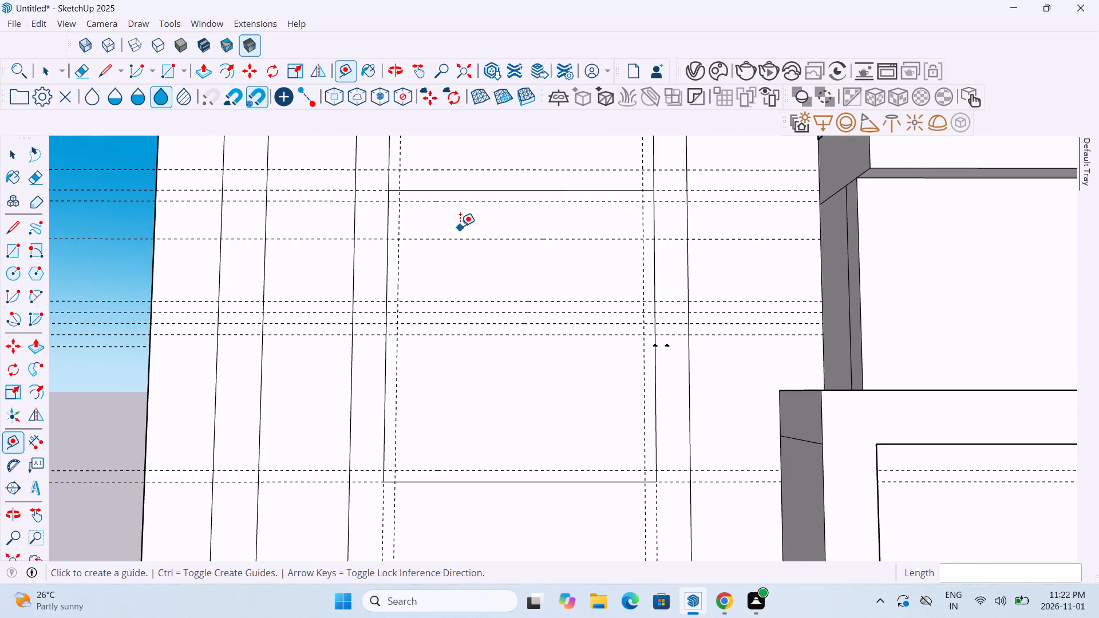
scroll(460, 226, up, 1)
scroll(460, 226, down, 2)
key(ctrl+z)
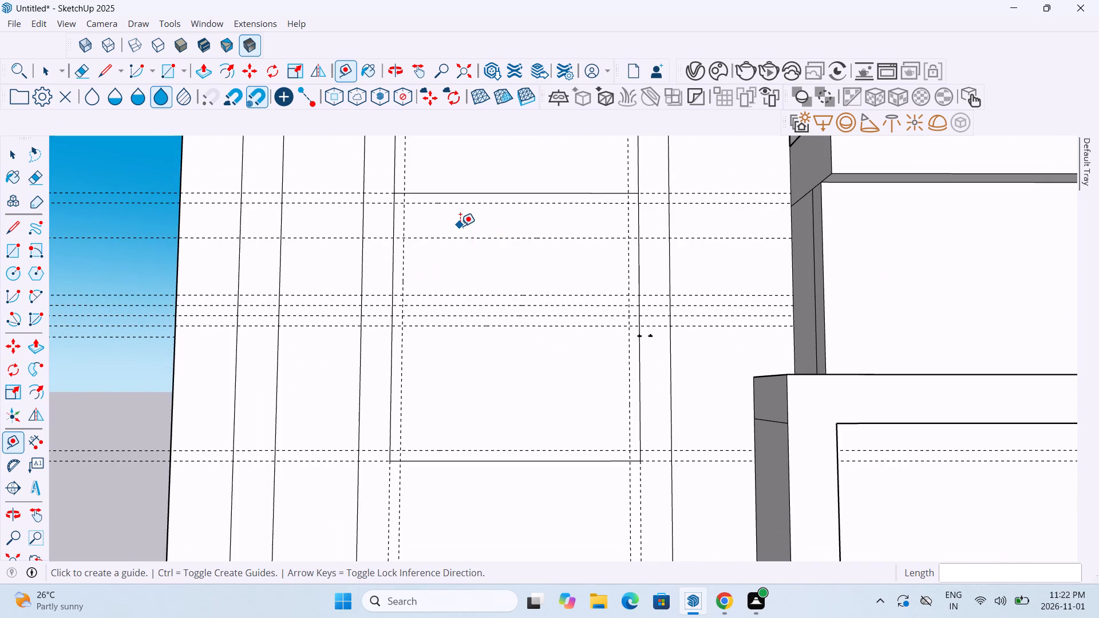
key(ctrl+y)
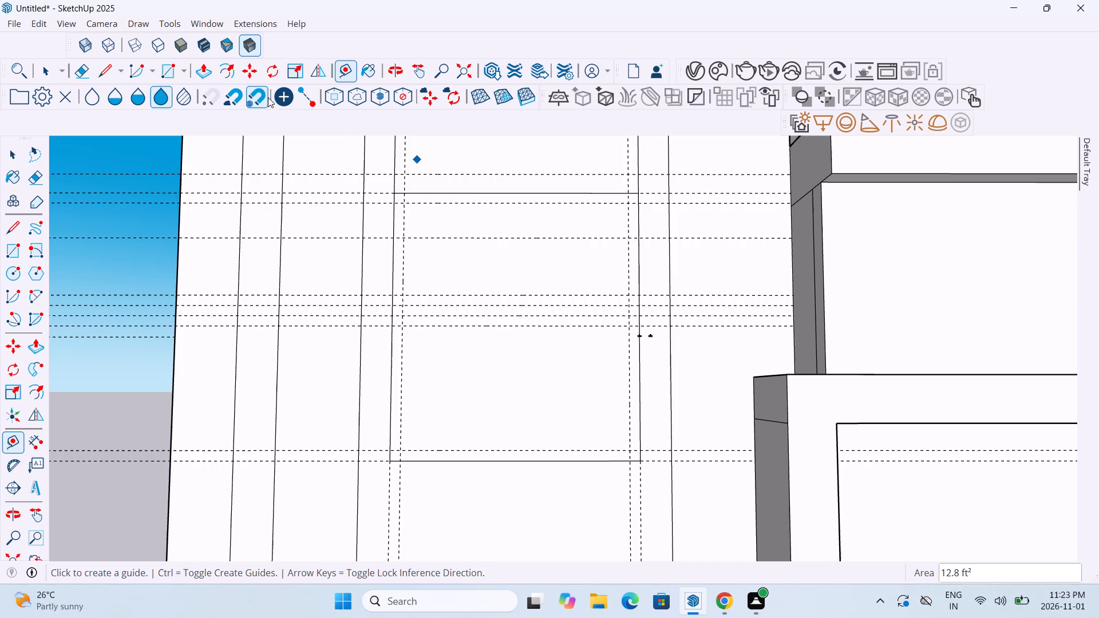
Draw two 5' 6" horizontal lines along the middle two of the four stacked guides, between the vertical inner frame guides.
click(101, 71)
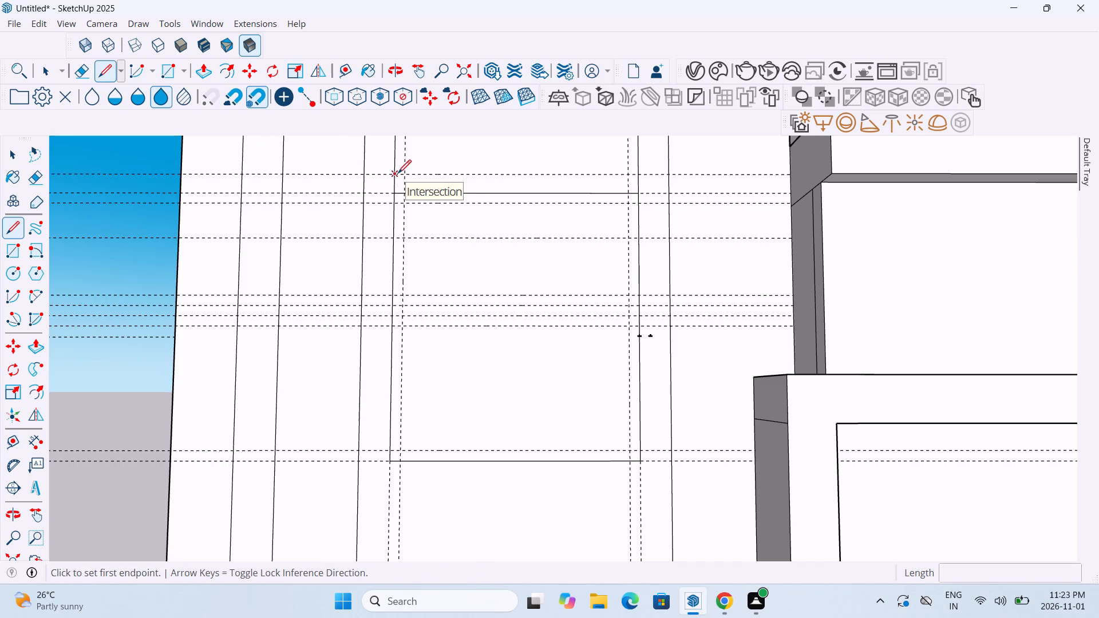
scroll(398, 175, up, 3)
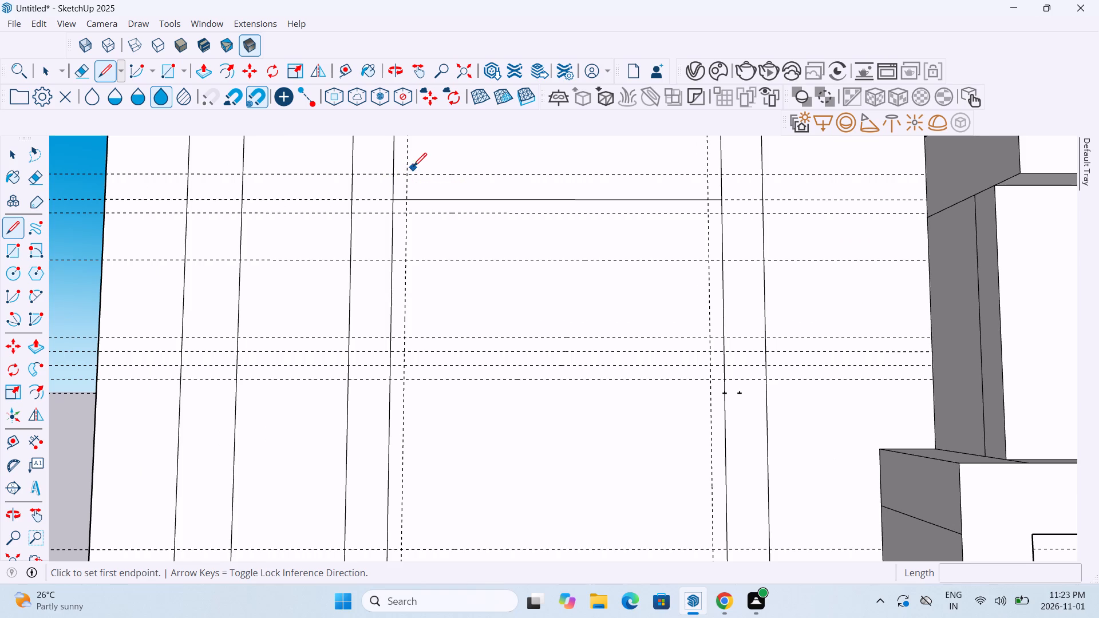
click(405, 352)
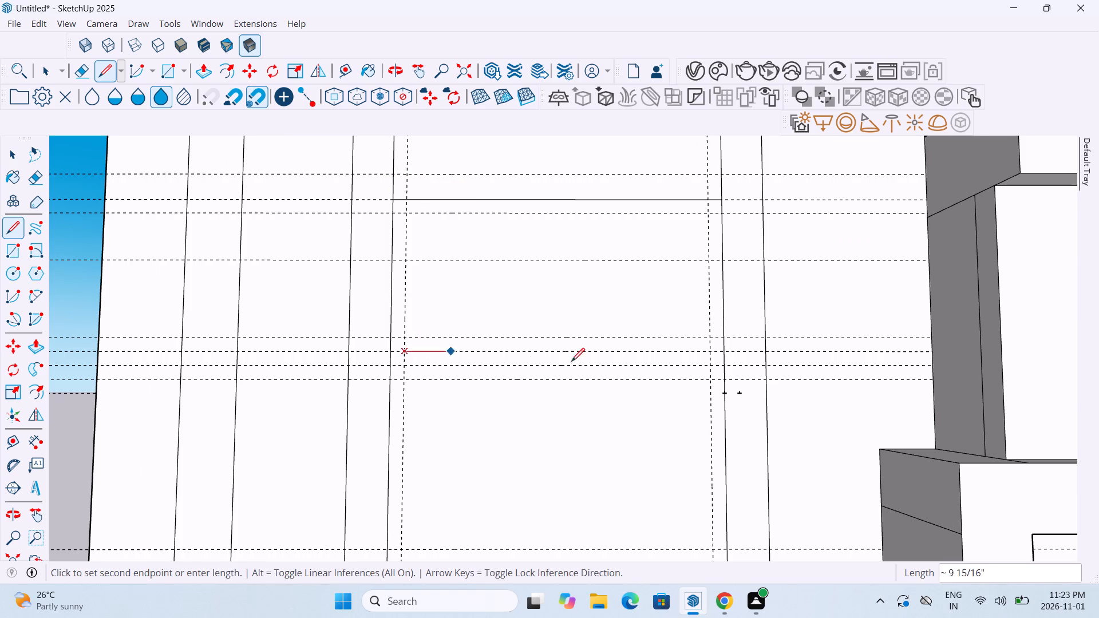
click(709, 352)
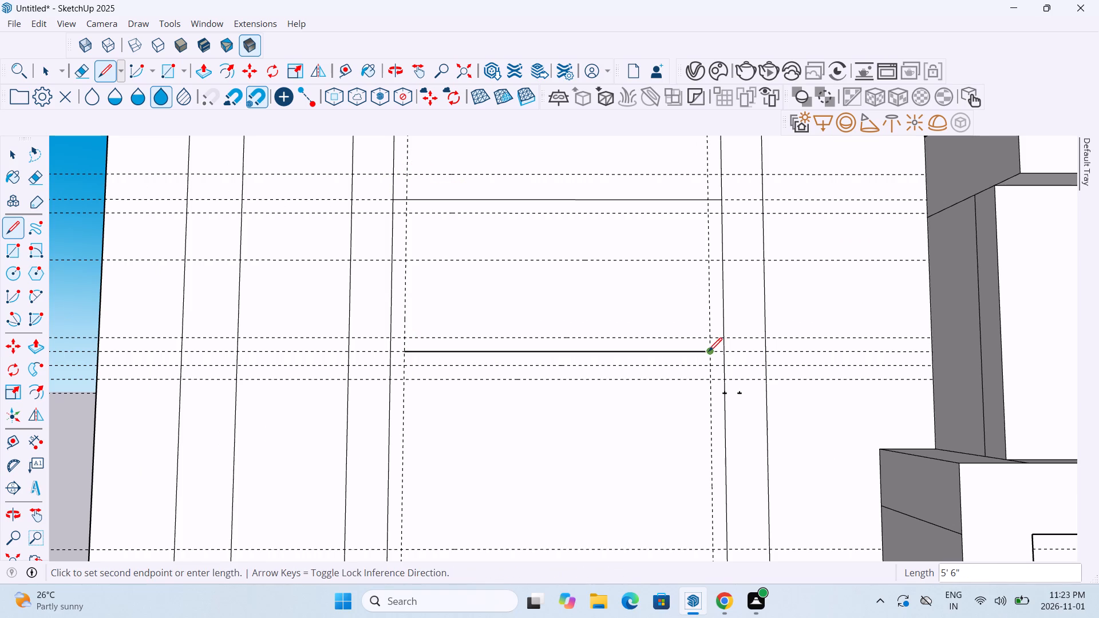
scroll(709, 352, up, 1)
scroll(709, 352, down, 4)
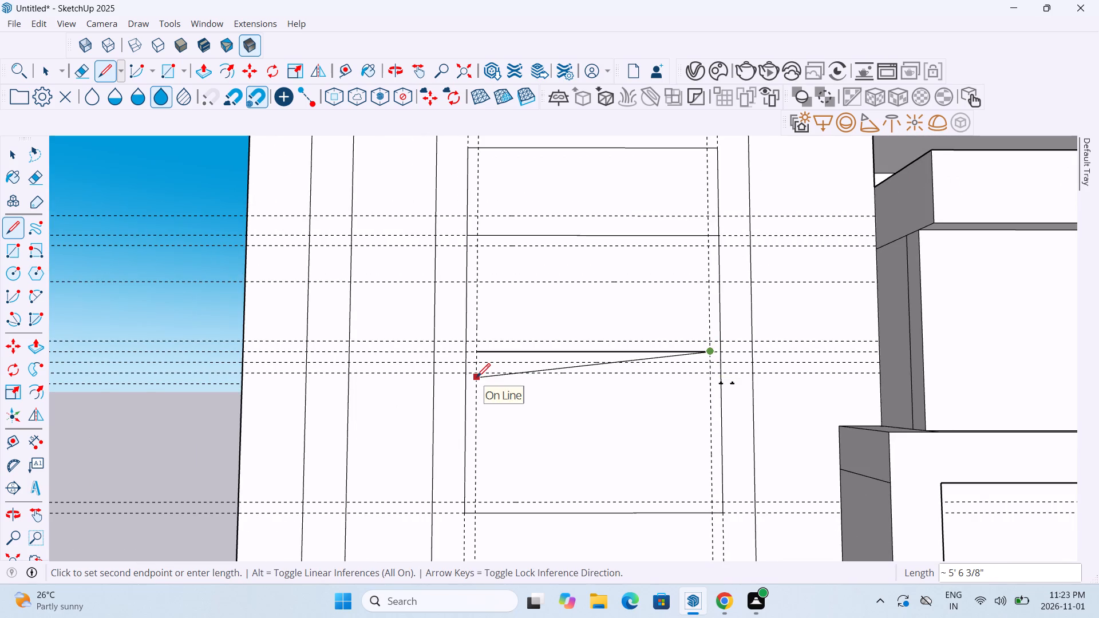
key(Escape)
click(477, 365)
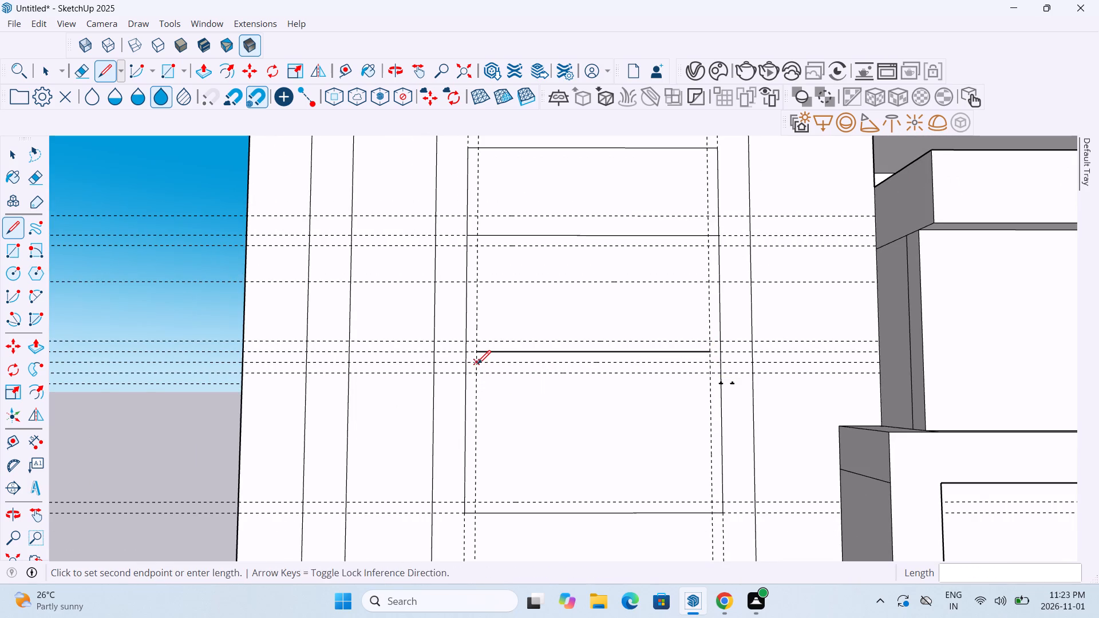
click(711, 368)
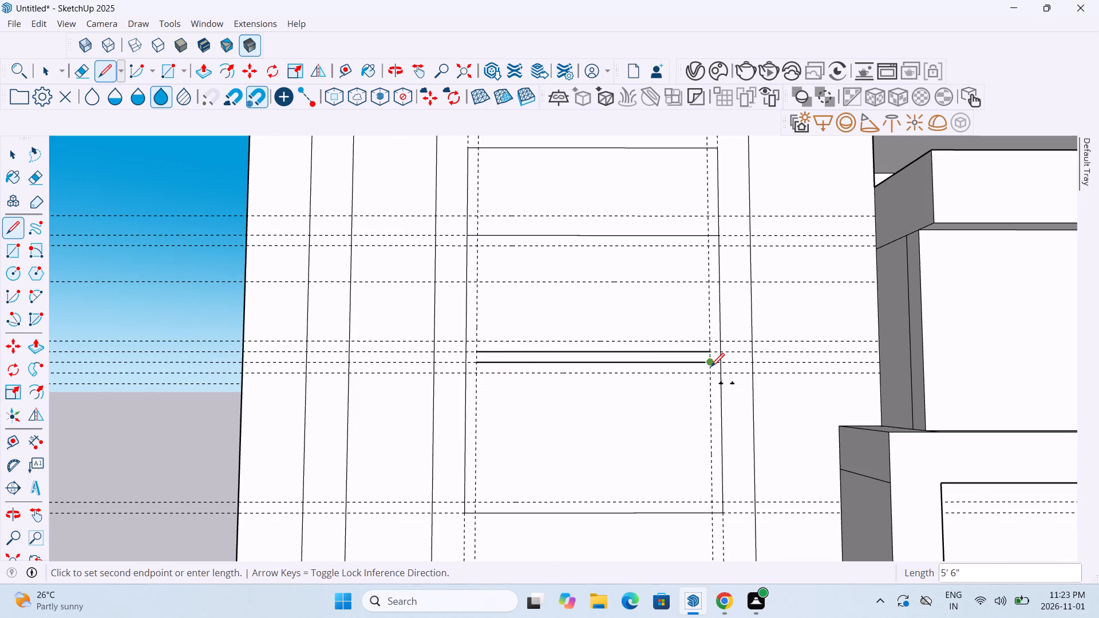
key(Escape)
Place a horizontal guide 3" above the window's uppermost horizontal guide.
middle_drag(678, 330, 672, 359)
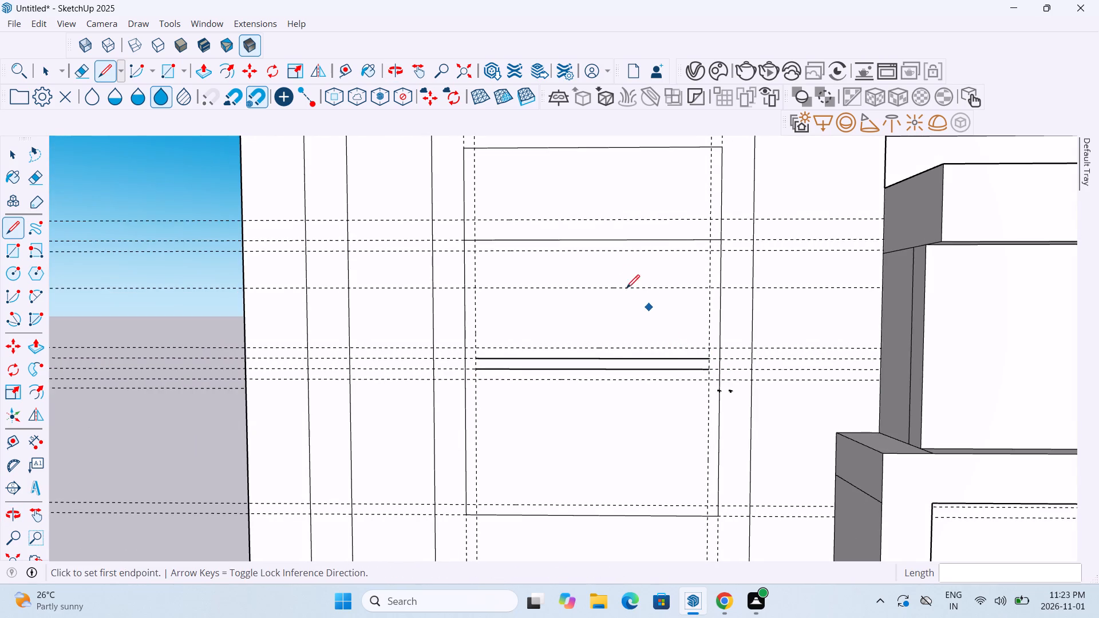
scroll(622, 281, up, 3)
scroll(622, 279, down, 3)
middle_drag(620, 281, 628, 251)
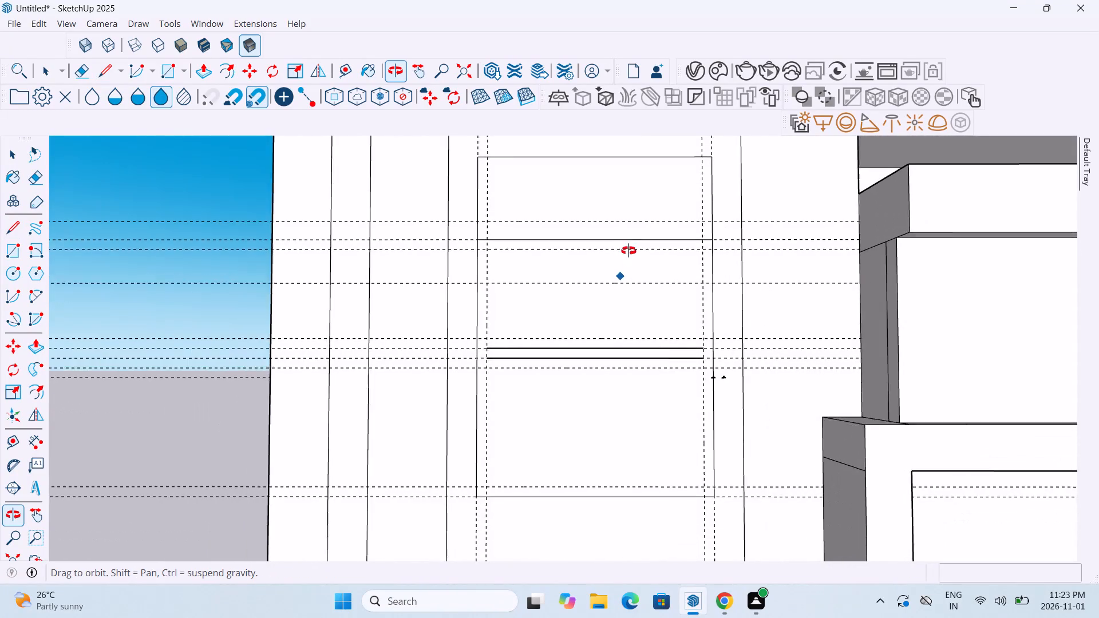
middle_drag(628, 251, 630, 248)
scroll(609, 222, up, 3)
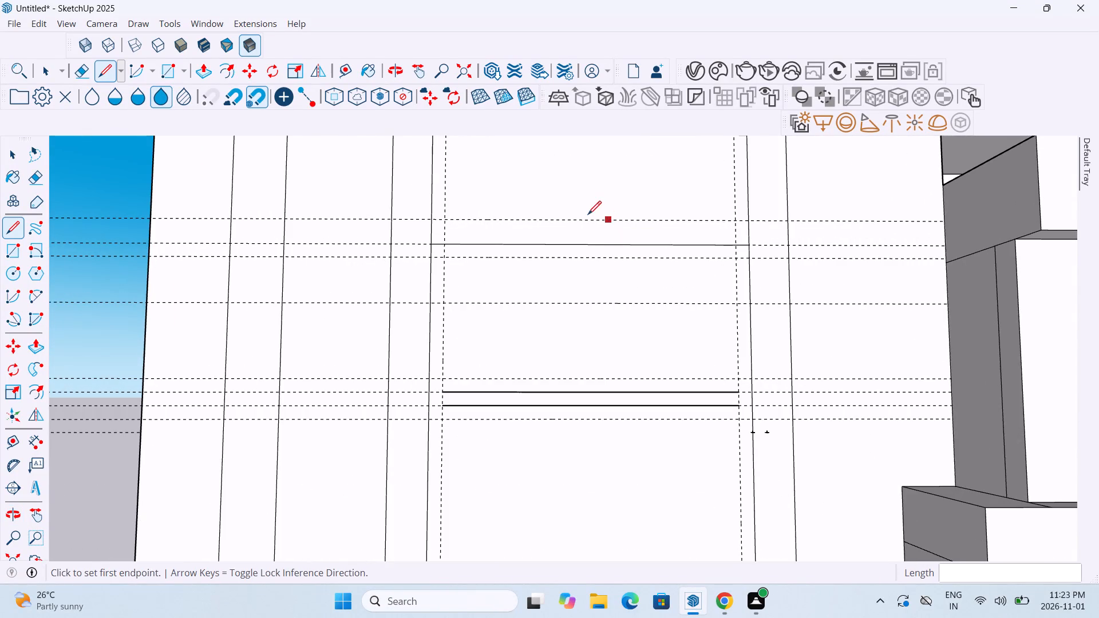
click(350, 74)
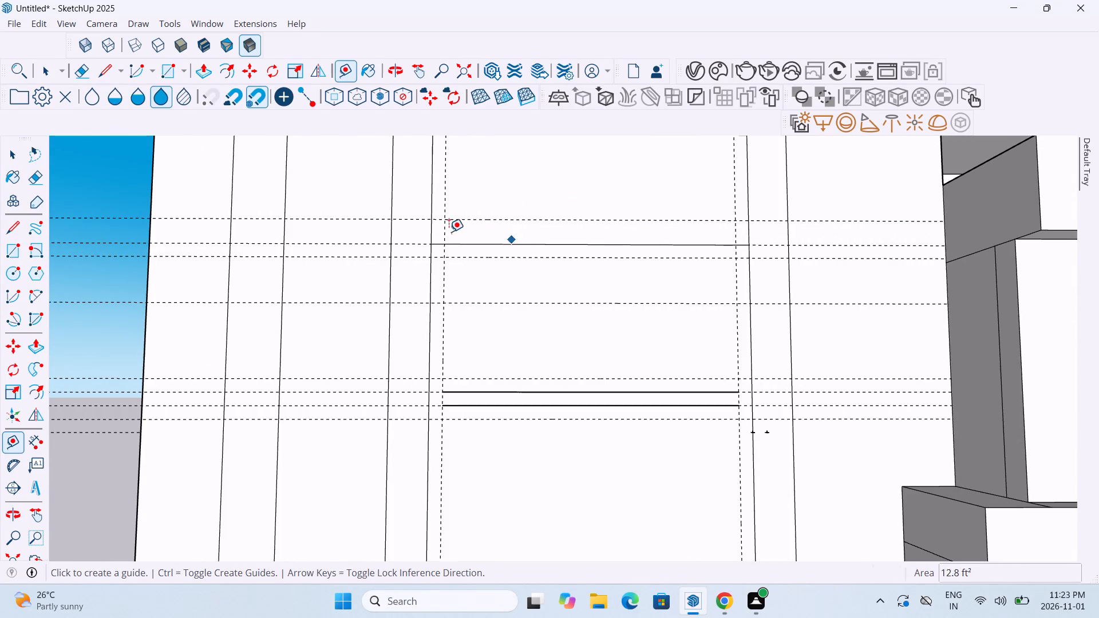
click(447, 240)
key(Escape)
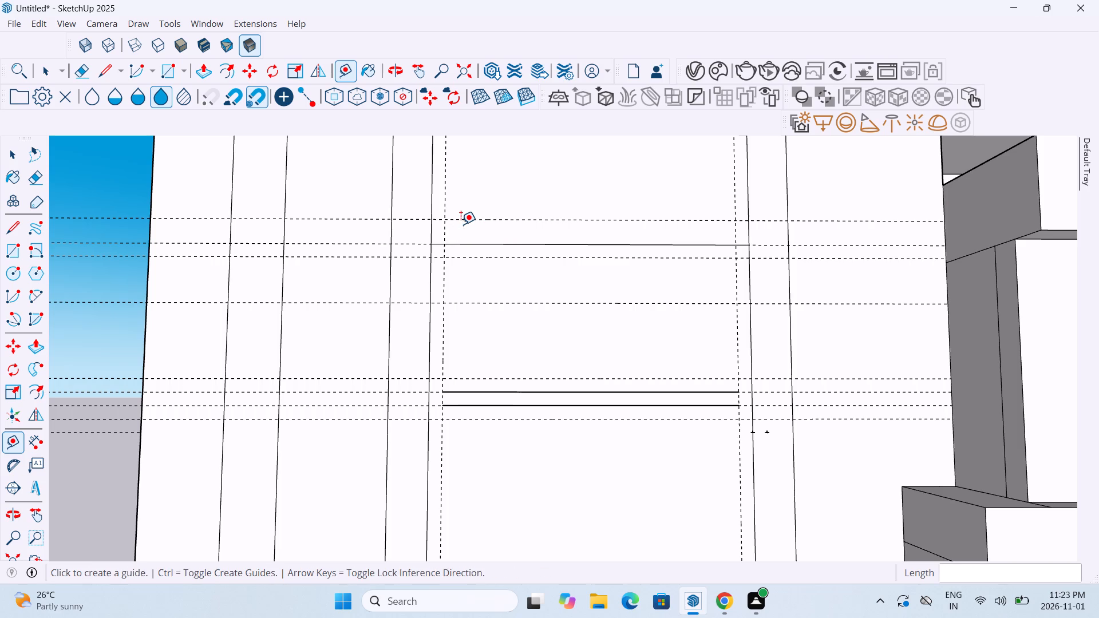
click(630, 217)
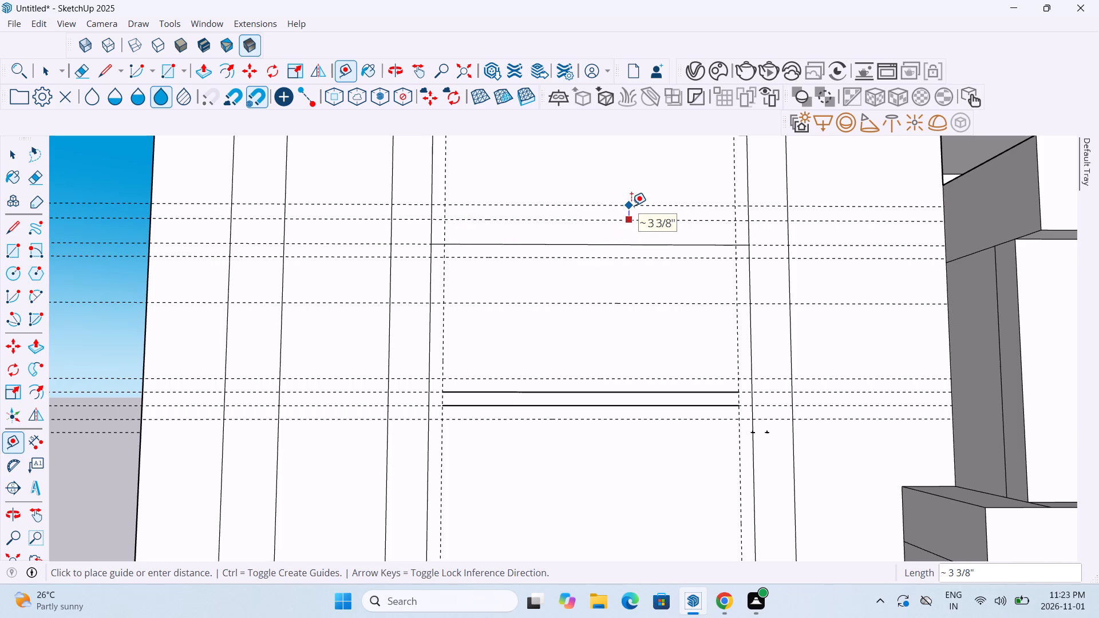
key(3)
key(shift+quotedbl)
key(Return)
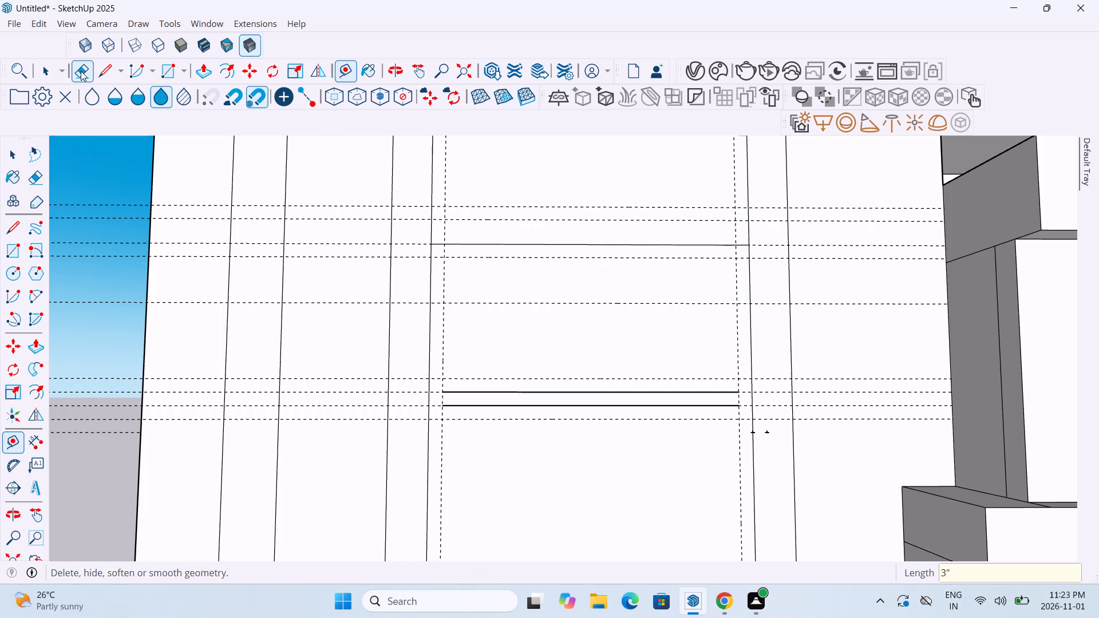
Draw a 6' horizontal line along the new uppermost guide, between the window's outer side edges.
click(98, 75)
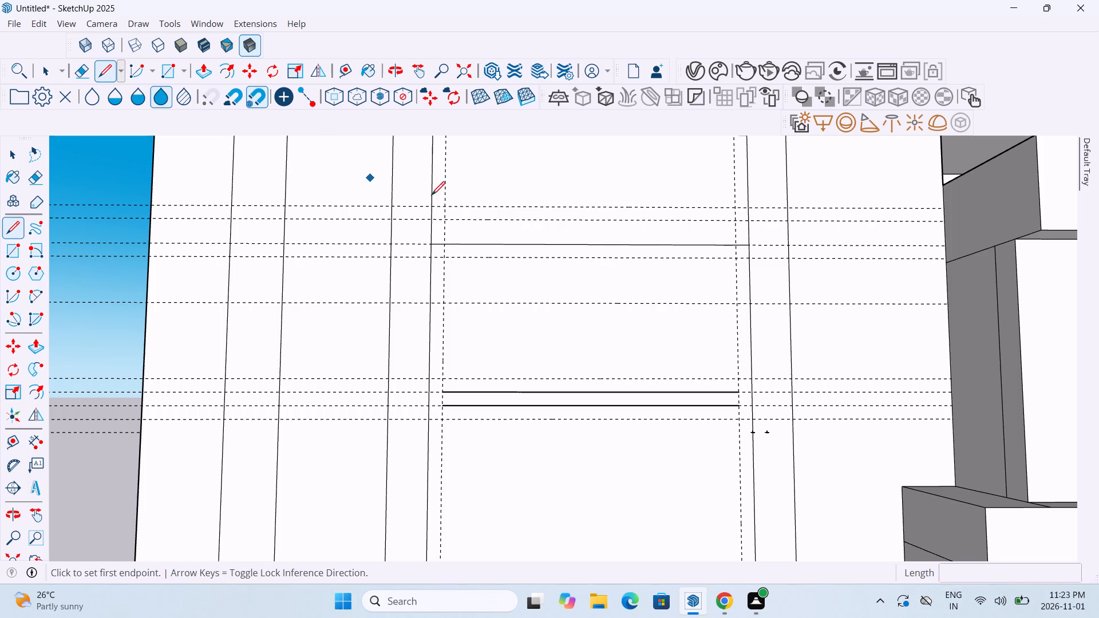
click(429, 205)
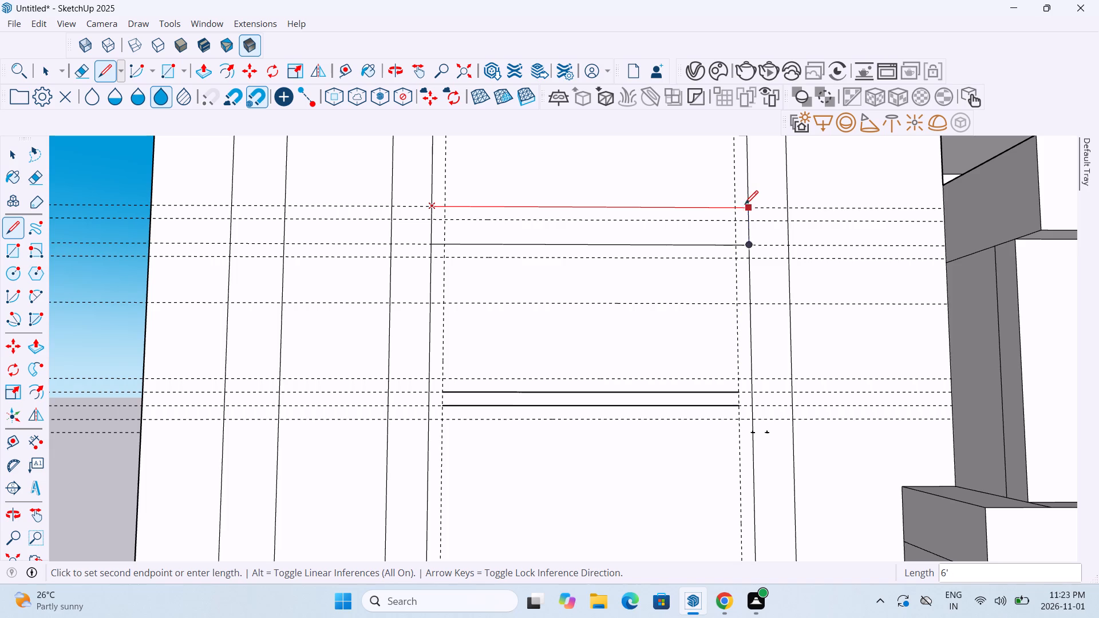
click(748, 209)
Complete the lower pane's outline below the lower divider line, following the inner frame guides with a 5' 6" bottom edge.
scroll(748, 209, down, 5)
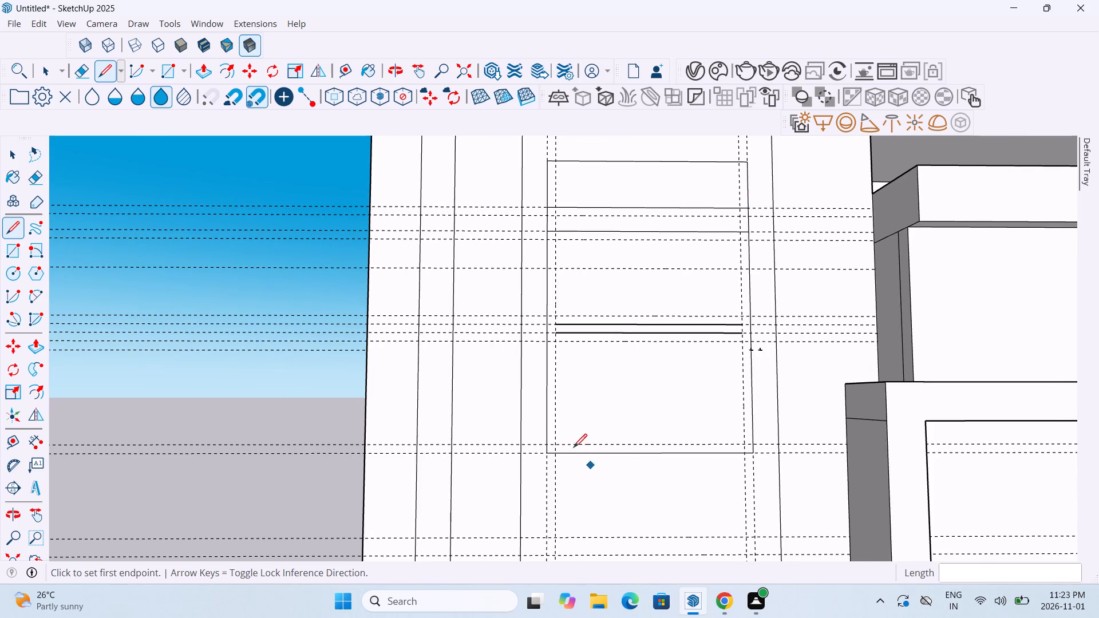
scroll(585, 400, up, 4)
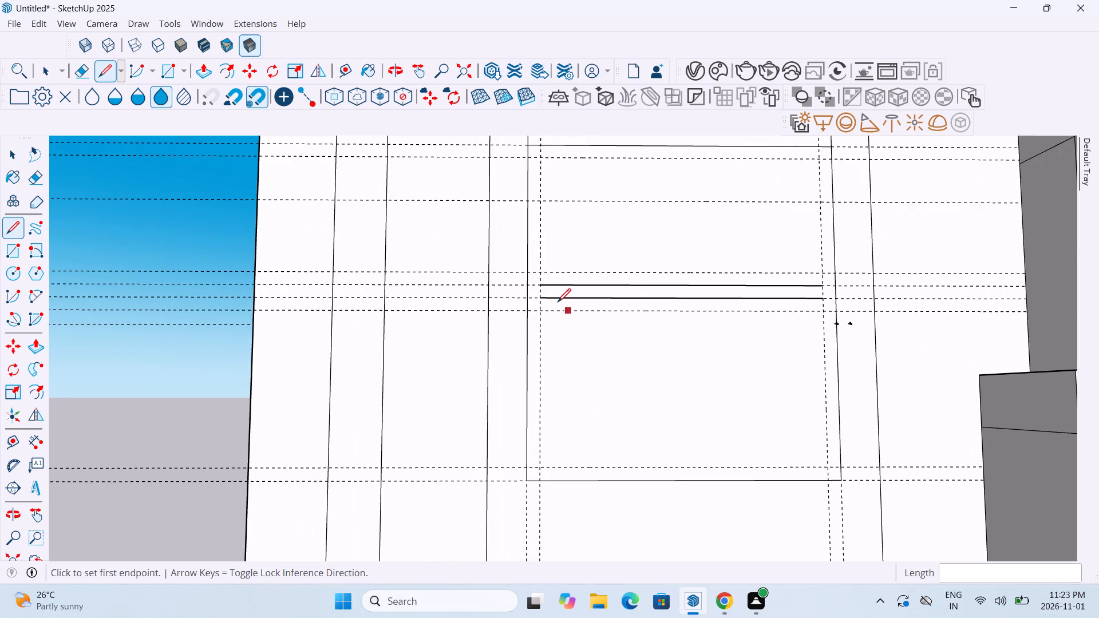
click(544, 299)
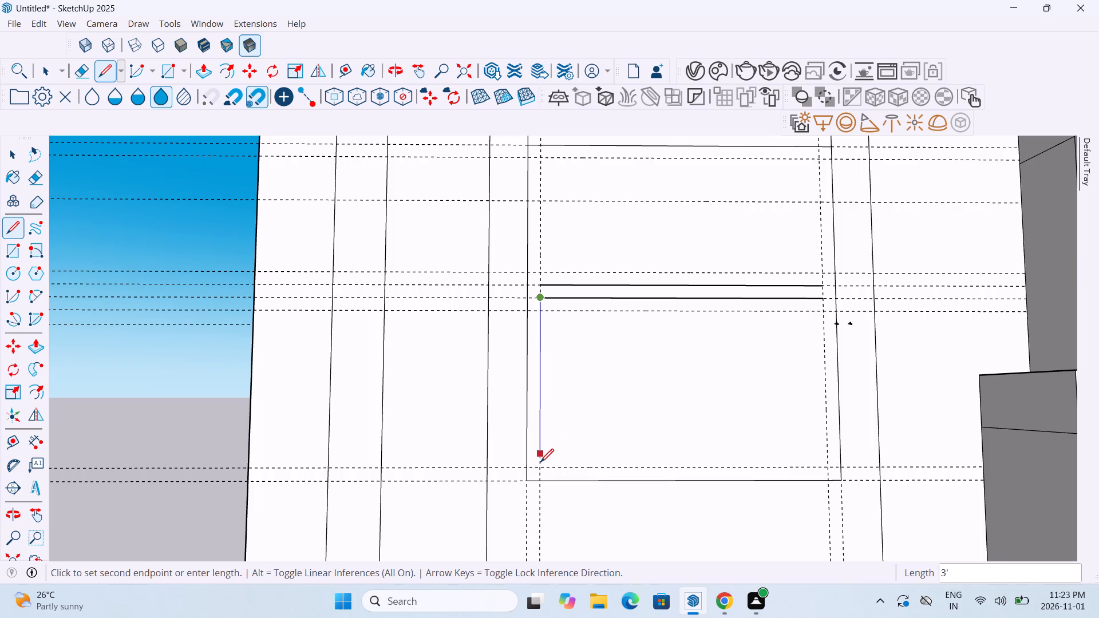
click(540, 466)
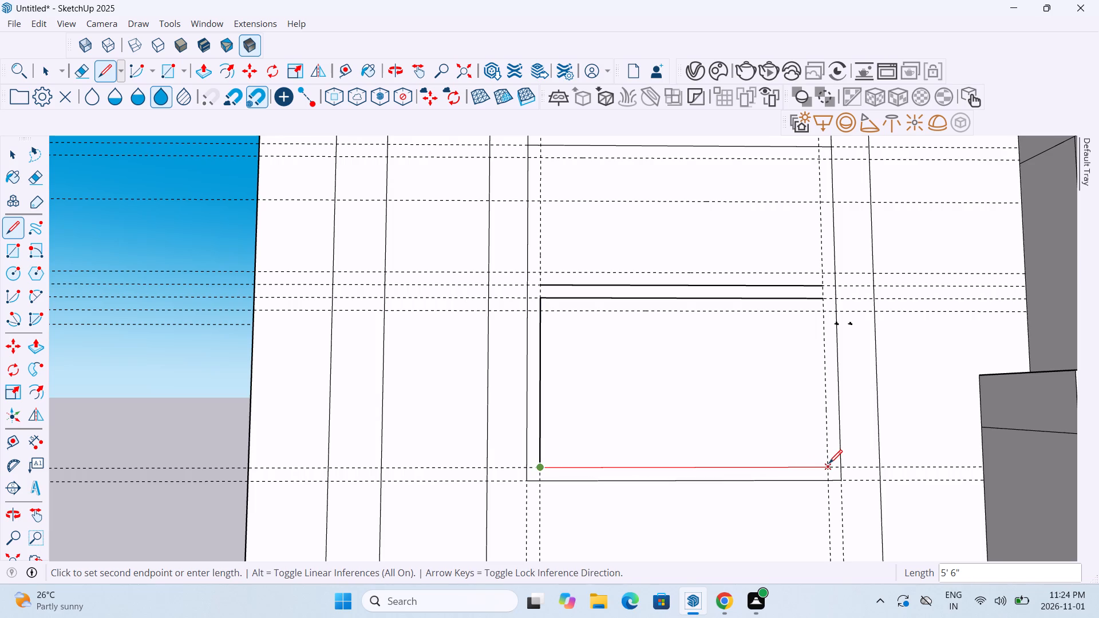
click(829, 465)
click(825, 302)
Complete the upper pane's outline above the upper divider line, with 3' 3" sides and a top edge along the inner frame guide.
scroll(828, 302, down, 5)
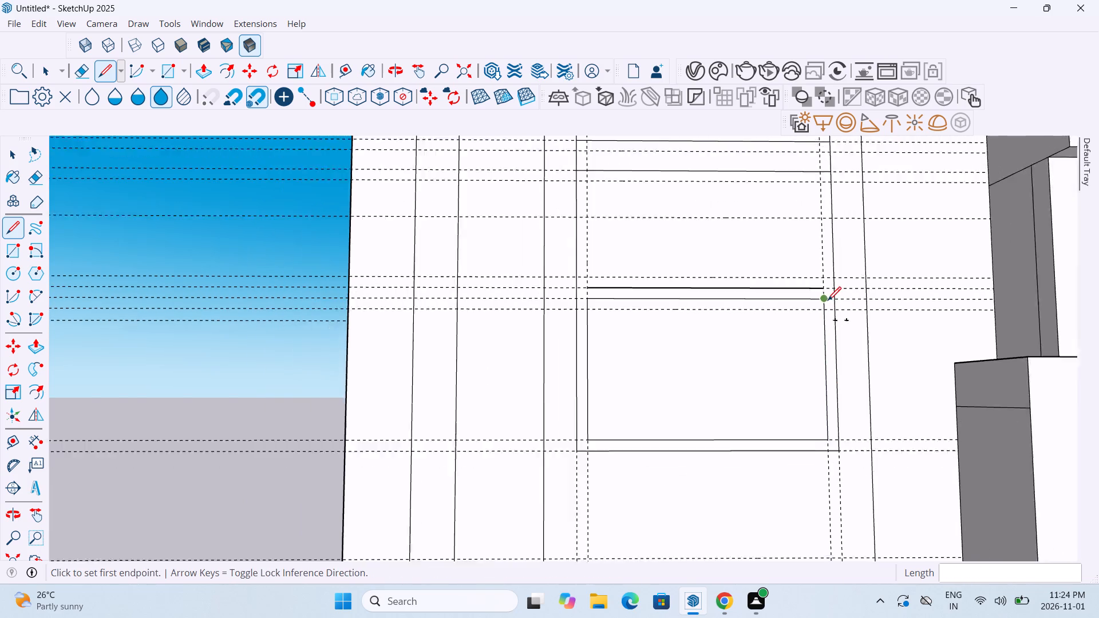
scroll(828, 302, down, 1)
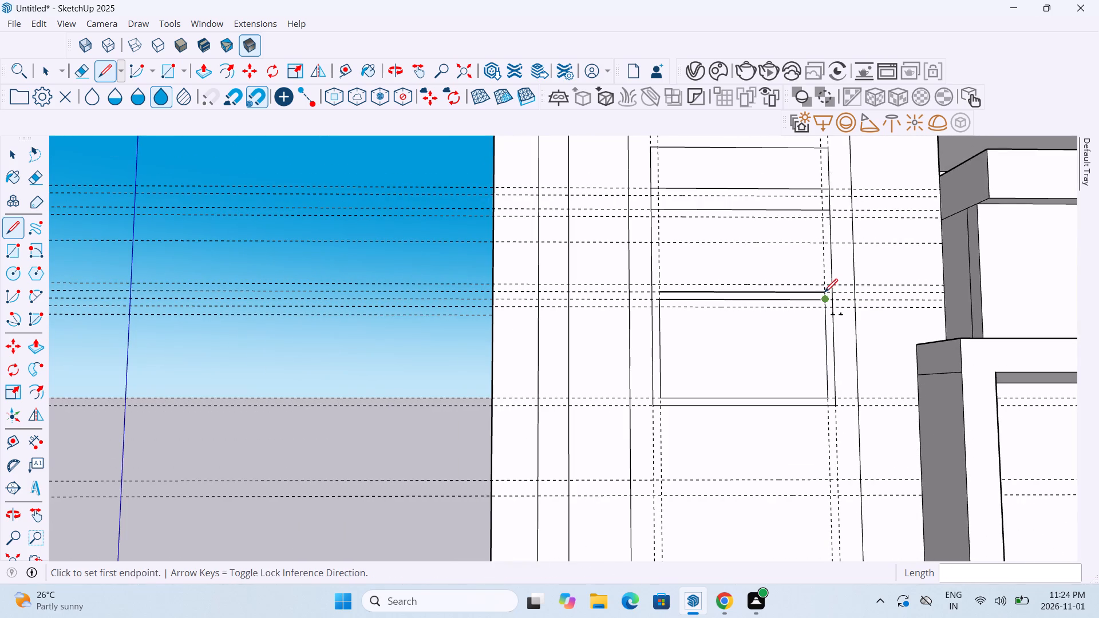
click(823, 292)
scroll(821, 196, up, 4)
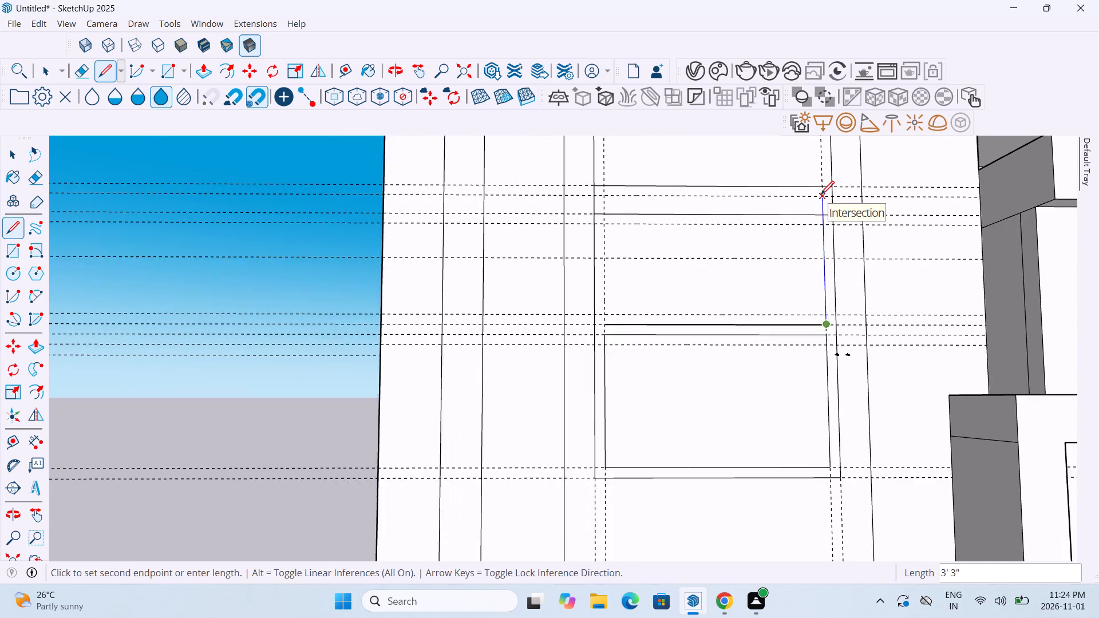
click(821, 196)
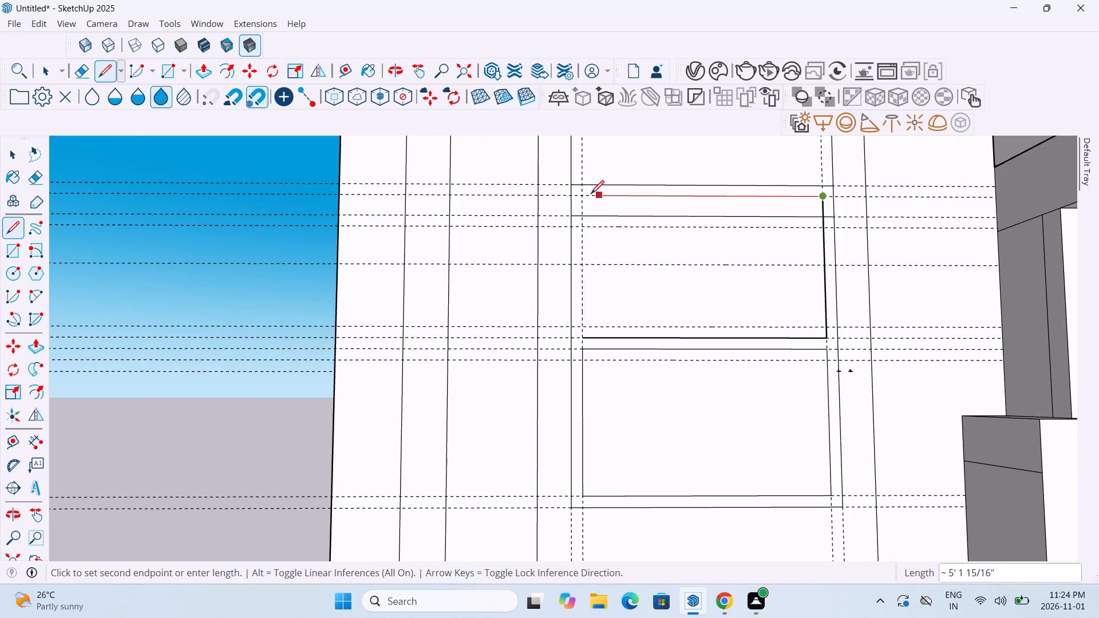
click(584, 193)
click(588, 338)
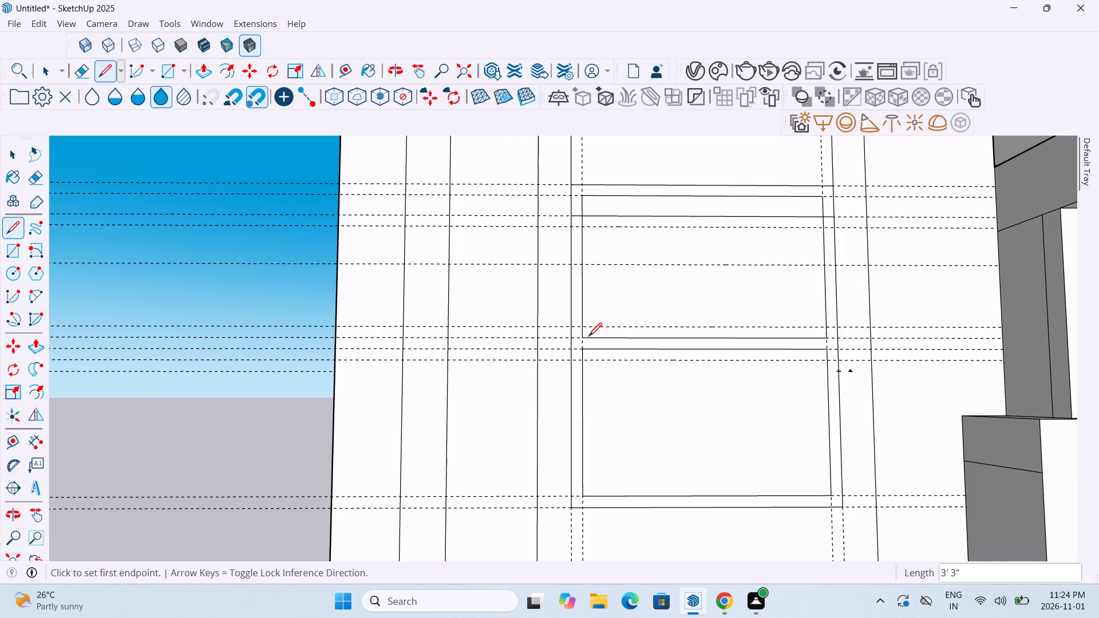
key(Escape)
key(Escape)
key(Escape)
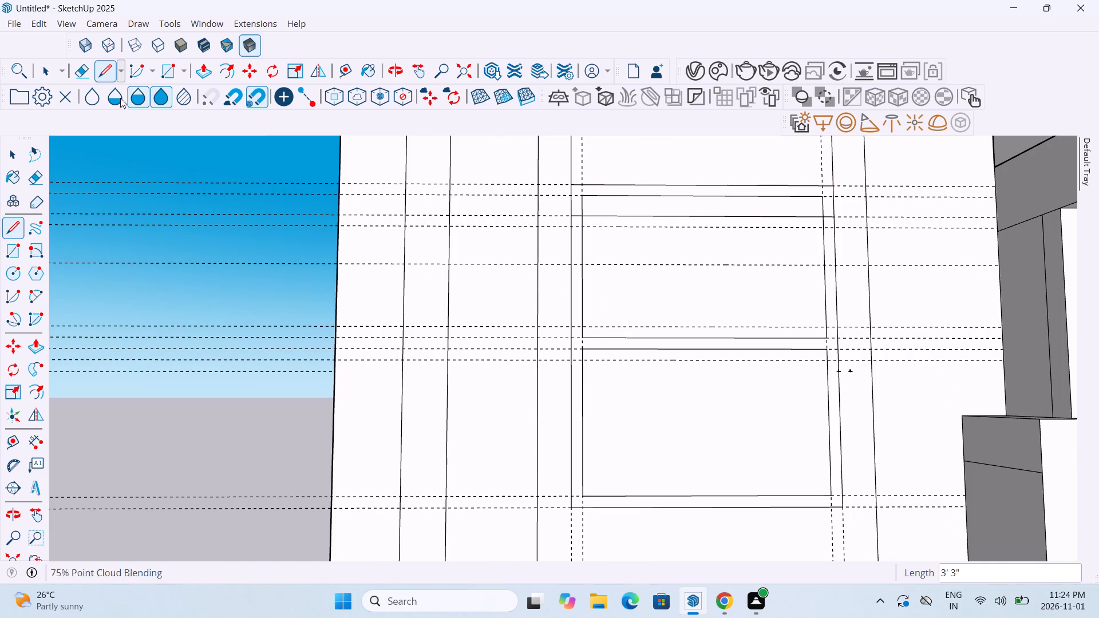
Erase the old top line inside the upper pane and the horizontal guides across that pane and the divider.
click(85, 76)
scroll(667, 223, up, 2)
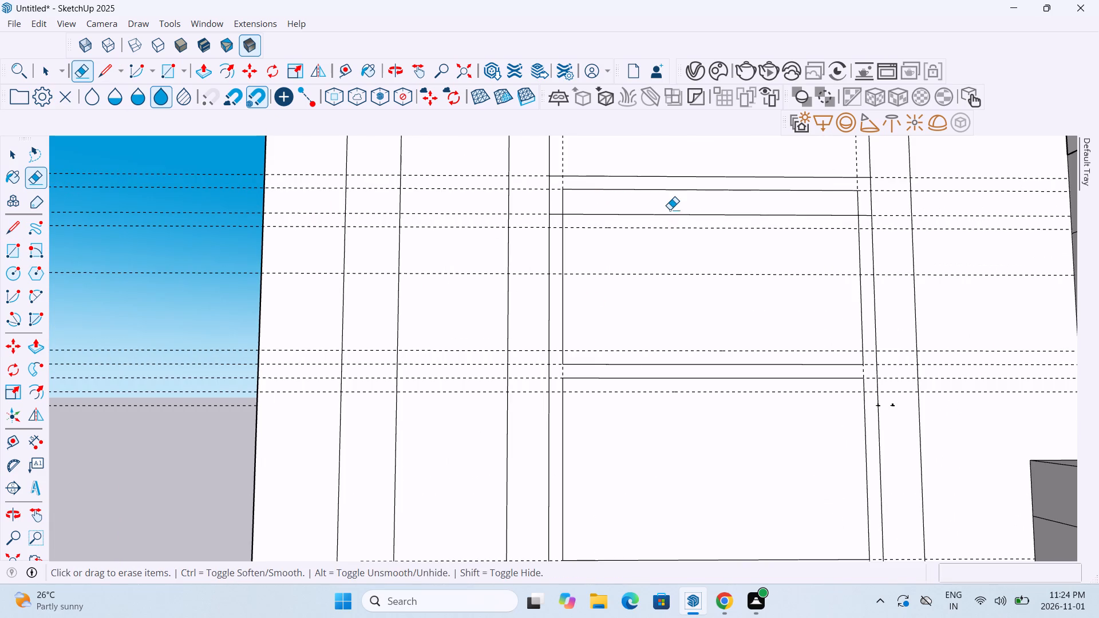
drag(670, 208, 673, 262)
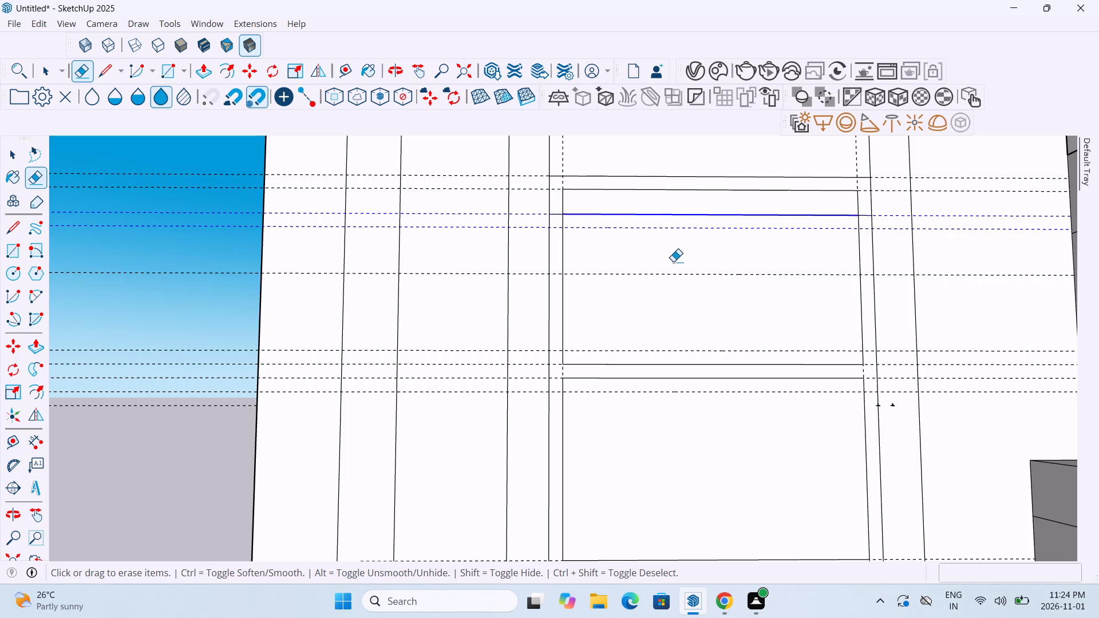
drag(673, 262, 675, 290)
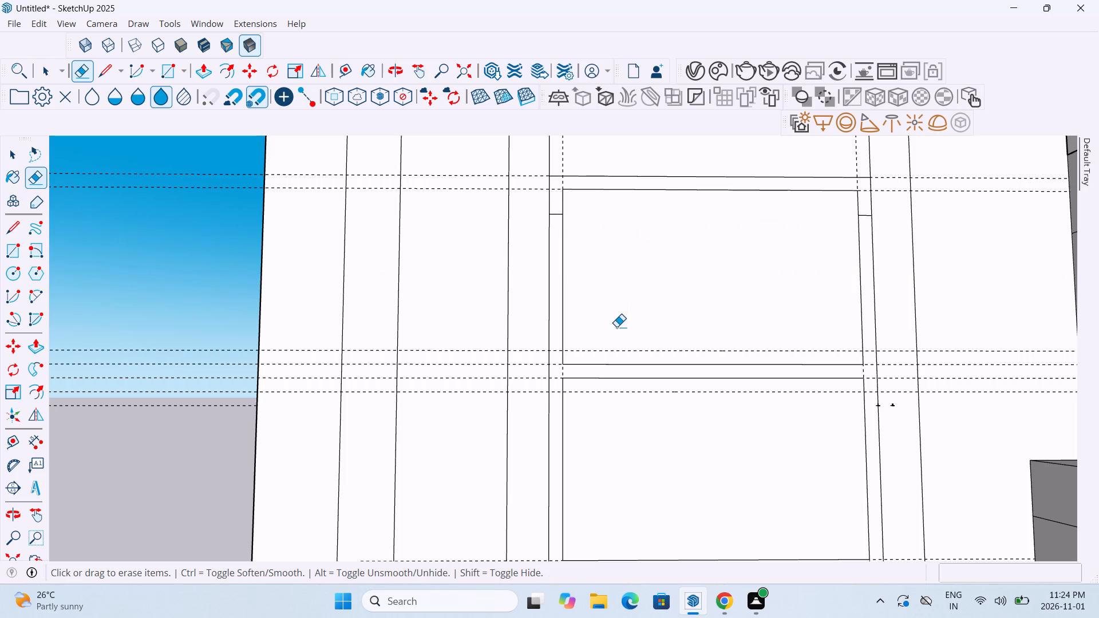
drag(616, 327, 615, 354)
drag(528, 353, 528, 365)
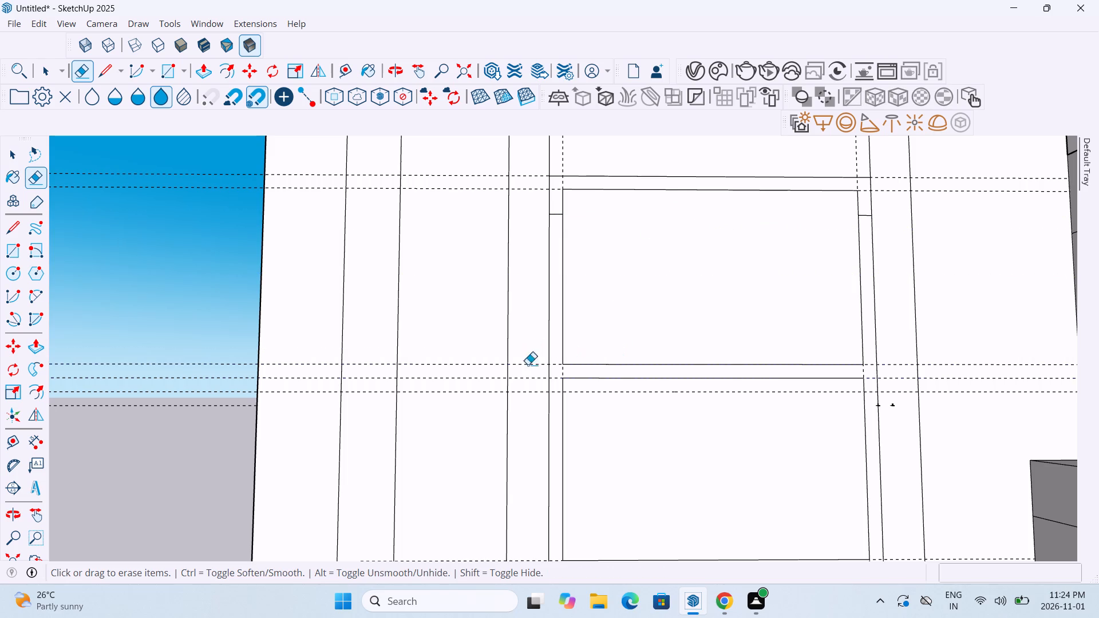
drag(528, 365, 528, 404)
Erase the vertical guide along the panes' left inner edge, where it crosses the gap between the two panes.
scroll(560, 366, up, 10)
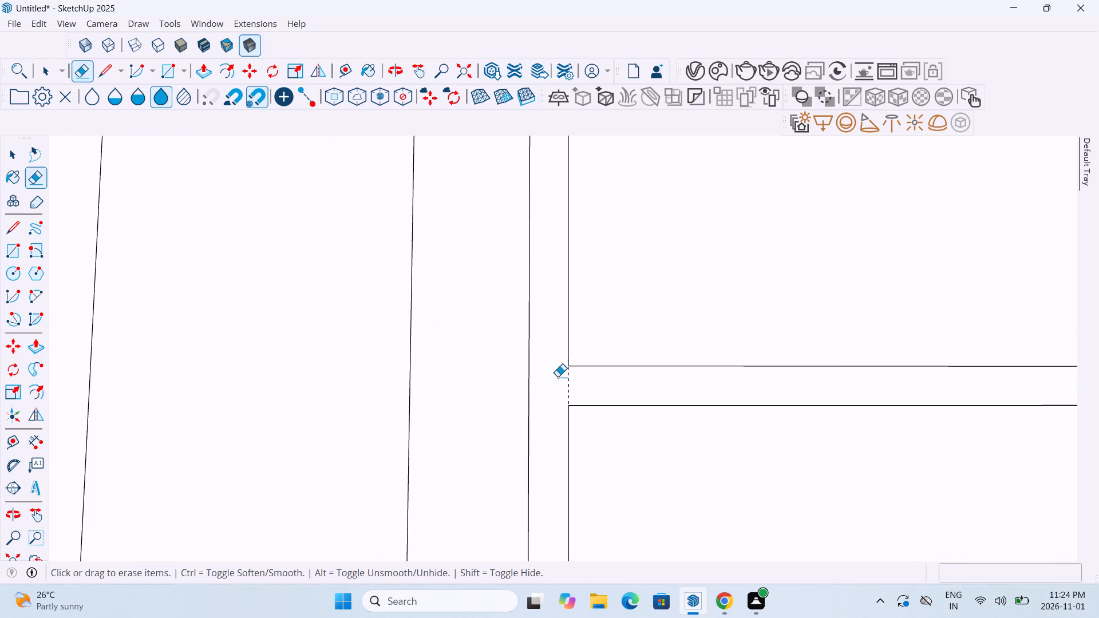
drag(557, 382, 575, 383)
drag(575, 383, 551, 390)
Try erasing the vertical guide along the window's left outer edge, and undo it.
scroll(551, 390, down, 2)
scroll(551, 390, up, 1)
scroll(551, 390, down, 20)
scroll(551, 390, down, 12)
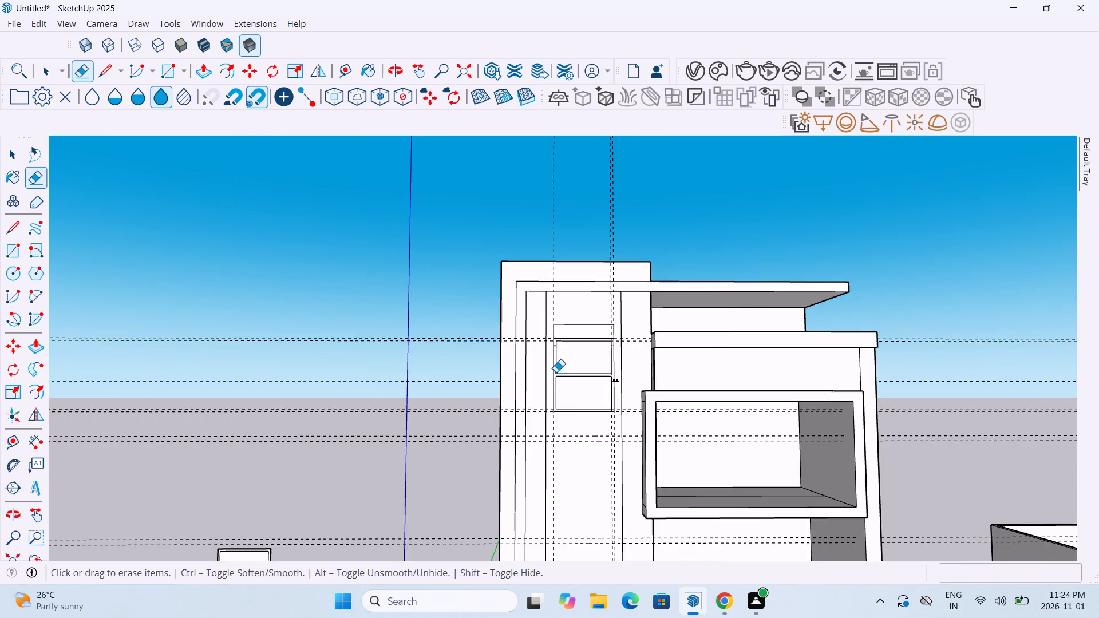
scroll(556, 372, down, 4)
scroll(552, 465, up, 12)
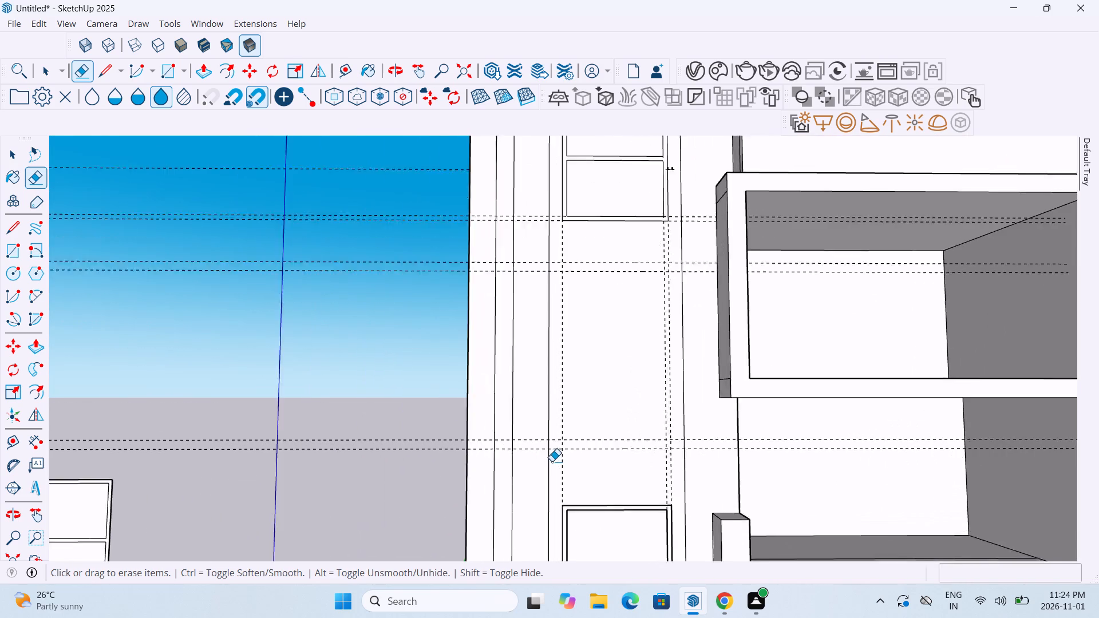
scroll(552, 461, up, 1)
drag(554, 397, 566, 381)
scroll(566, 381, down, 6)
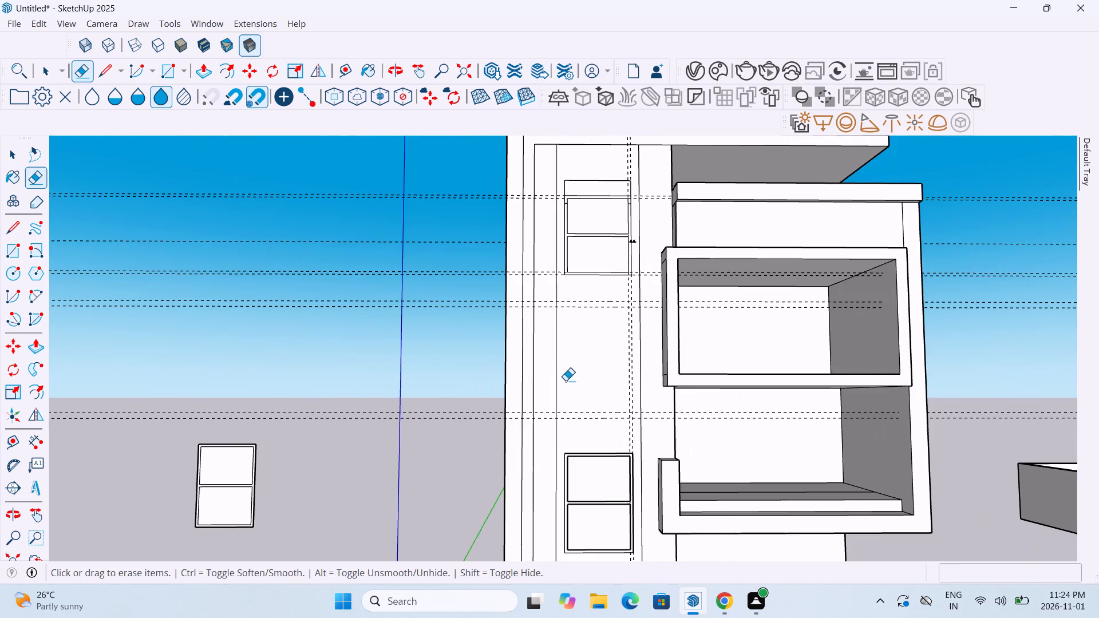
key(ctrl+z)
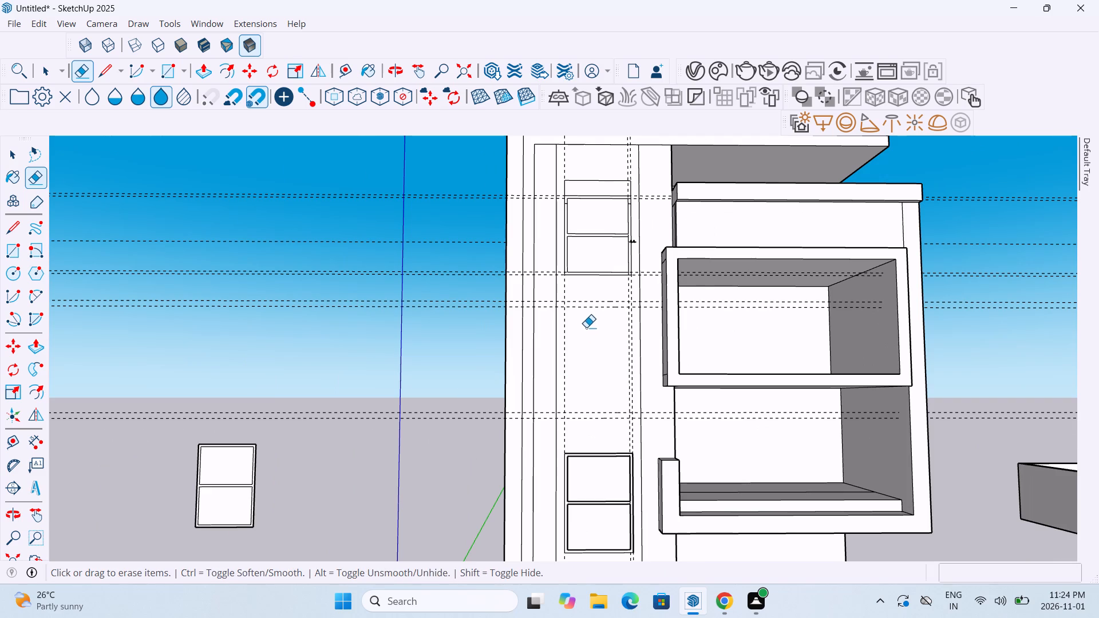
Erase the old top edge and side segments above the window's new top line, along with the remaining vertical guides there.
scroll(583, 326, up, 5)
middle_drag(636, 276, 608, 375)
scroll(608, 375, down, 5)
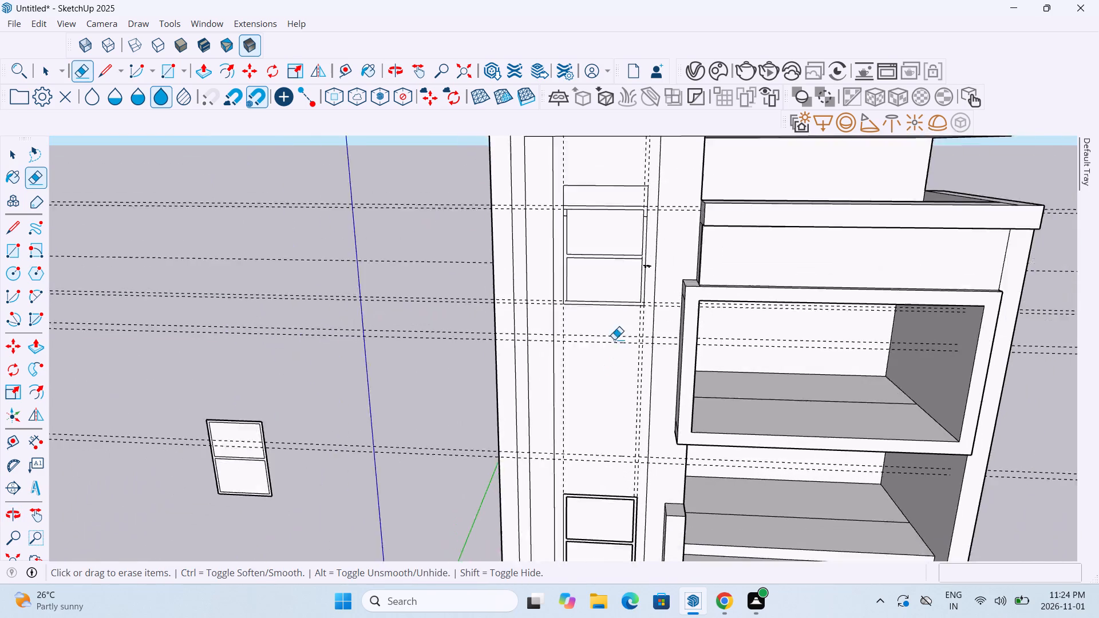
scroll(614, 339, down, 1)
scroll(636, 193, up, 5)
scroll(600, 252, up, 4)
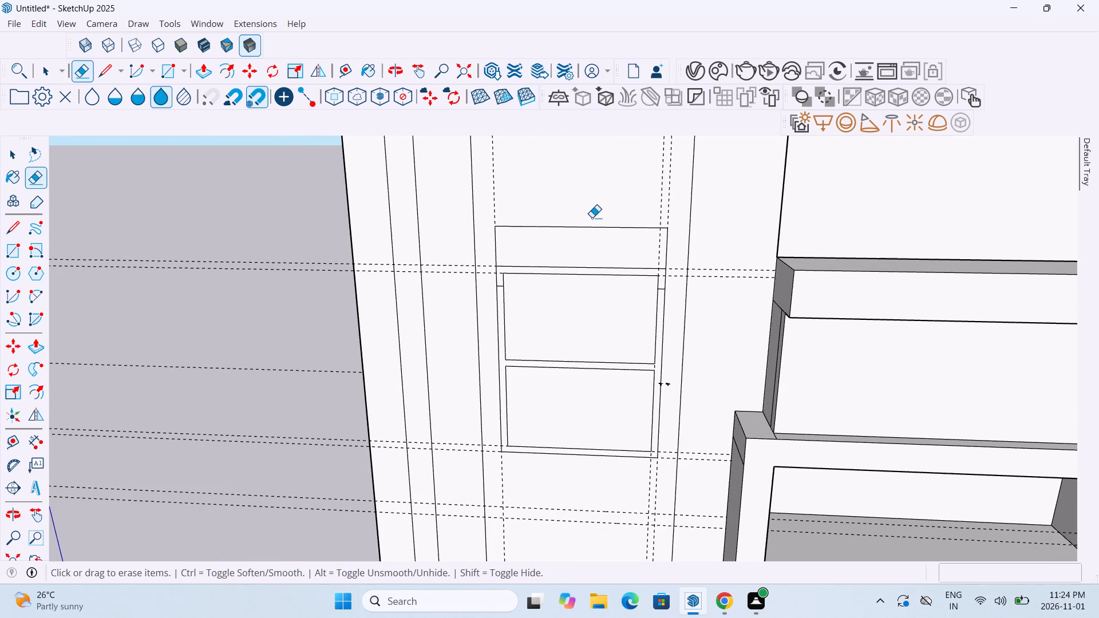
drag(591, 216, 589, 247)
scroll(516, 246, up, 9)
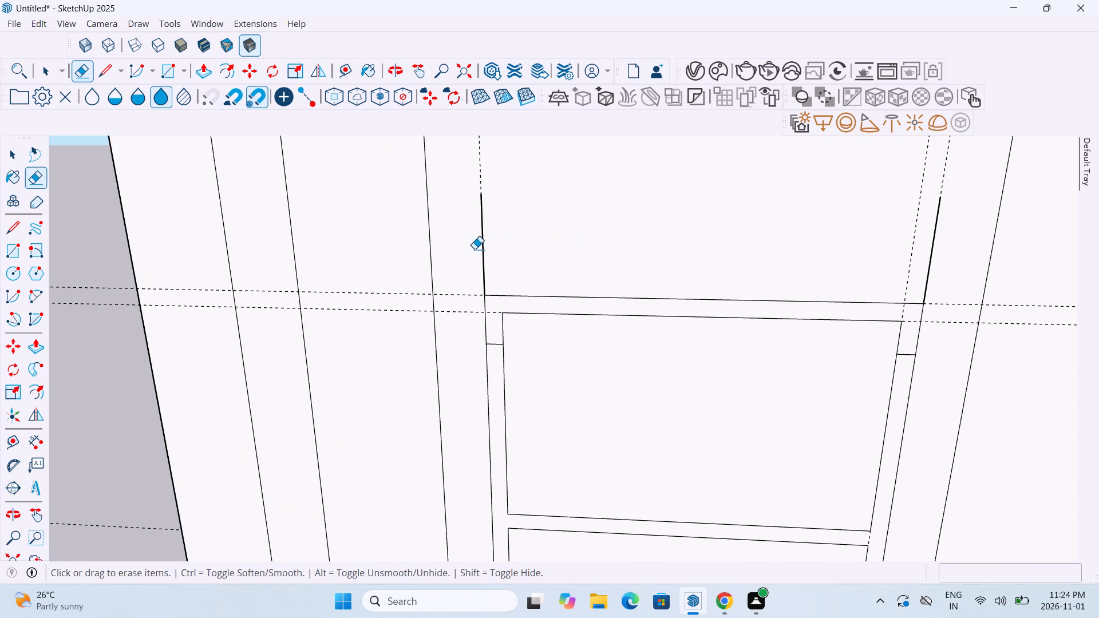
drag(472, 251, 493, 237)
drag(888, 266, 936, 252)
Erase the short leftover segments crossing the upper window's two side frames just below its top, keeping the outer frame edges.
scroll(935, 252, down, 12)
scroll(916, 290, up, 3)
scroll(916, 290, down, 1)
scroll(916, 290, up, 2)
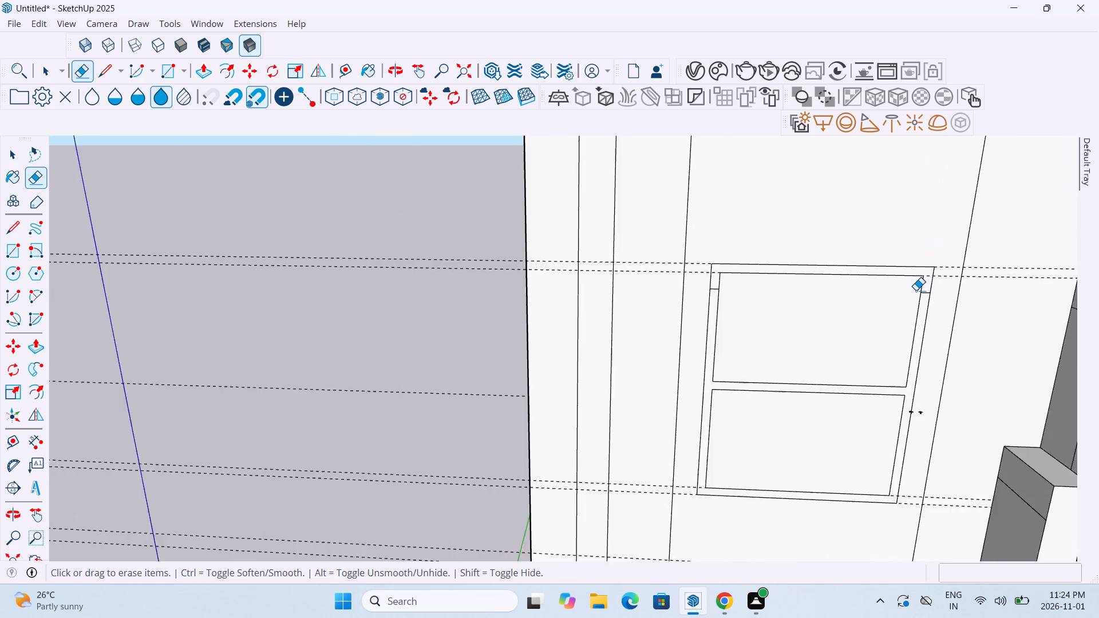
scroll(916, 290, up, 14)
drag(934, 278, 936, 314)
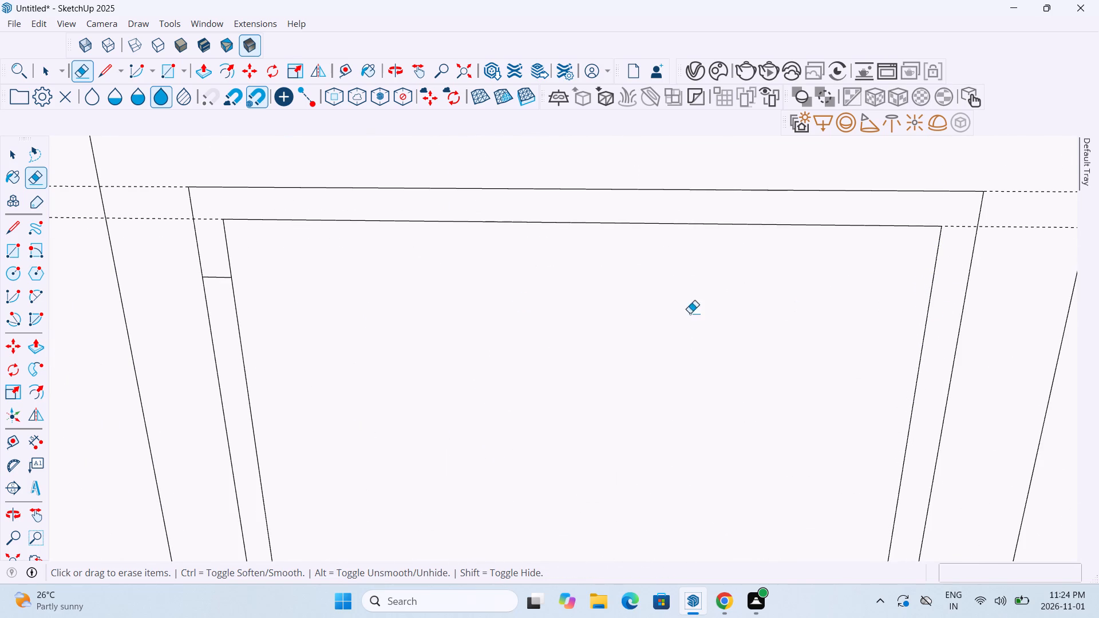
drag(206, 271, 206, 302)
scroll(206, 302, down, 1)
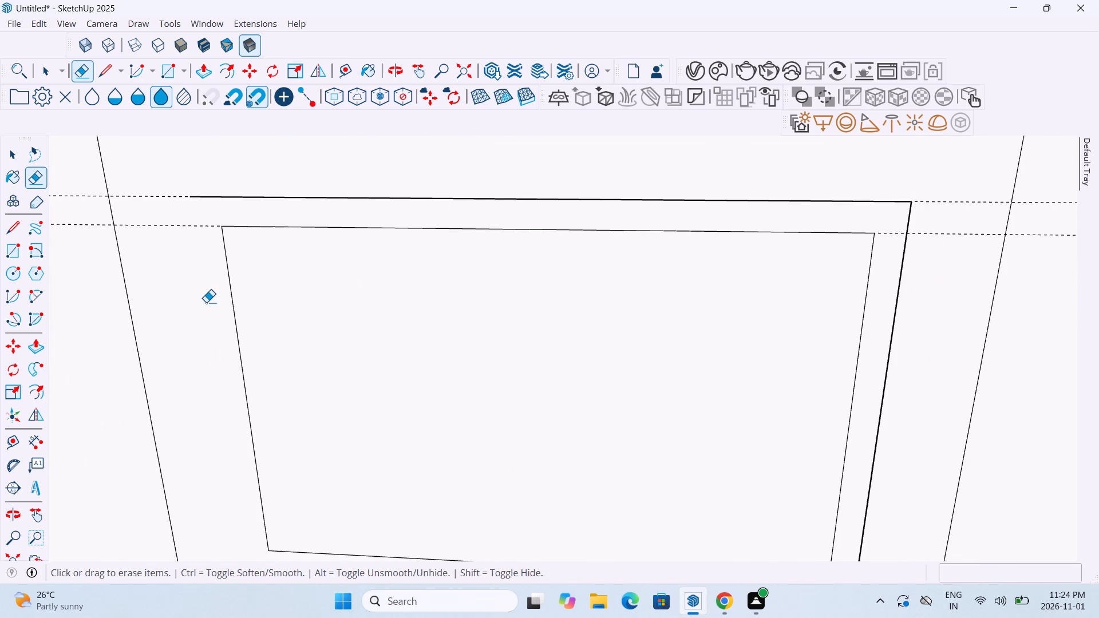
key(ctrl+z)
scroll(206, 302, up, 8)
scroll(208, 291, down, 1)
scroll(208, 291, up, 3)
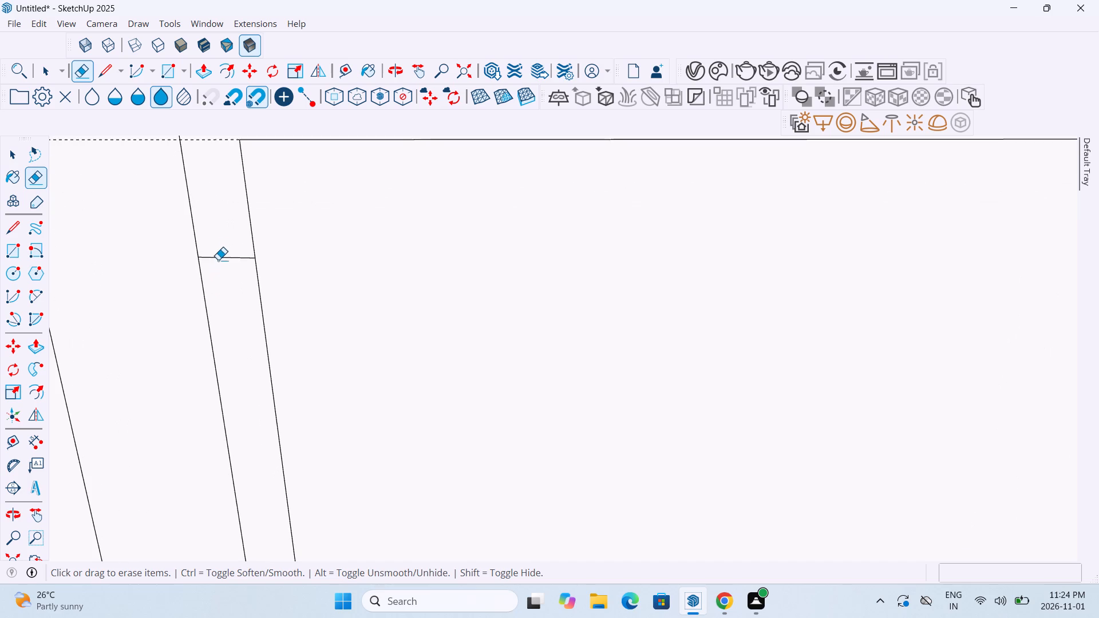
drag(223, 249, 222, 289)
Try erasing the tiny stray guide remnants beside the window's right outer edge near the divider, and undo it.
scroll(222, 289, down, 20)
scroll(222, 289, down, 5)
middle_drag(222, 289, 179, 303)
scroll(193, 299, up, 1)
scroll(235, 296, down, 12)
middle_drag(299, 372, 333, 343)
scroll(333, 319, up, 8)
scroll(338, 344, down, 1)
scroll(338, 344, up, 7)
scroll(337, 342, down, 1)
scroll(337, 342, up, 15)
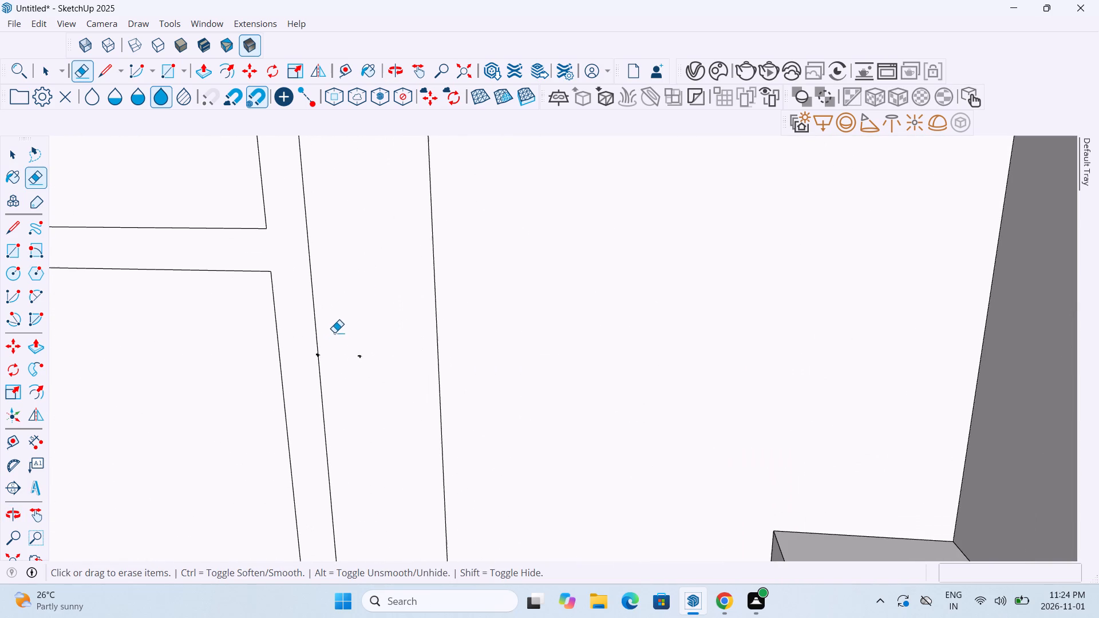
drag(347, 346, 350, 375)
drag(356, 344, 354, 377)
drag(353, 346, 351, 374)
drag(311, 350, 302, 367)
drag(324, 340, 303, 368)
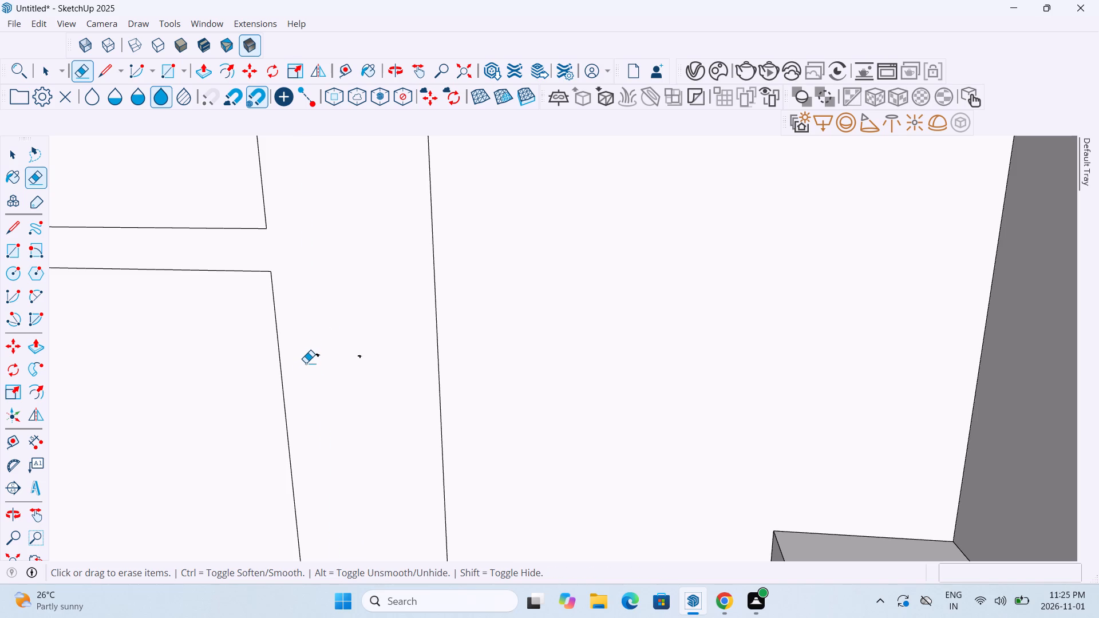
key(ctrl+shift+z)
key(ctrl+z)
Place a vertical guide 3" outward from the lower pane's left edge, along the window's left outer edge.
scroll(306, 363, down, 10)
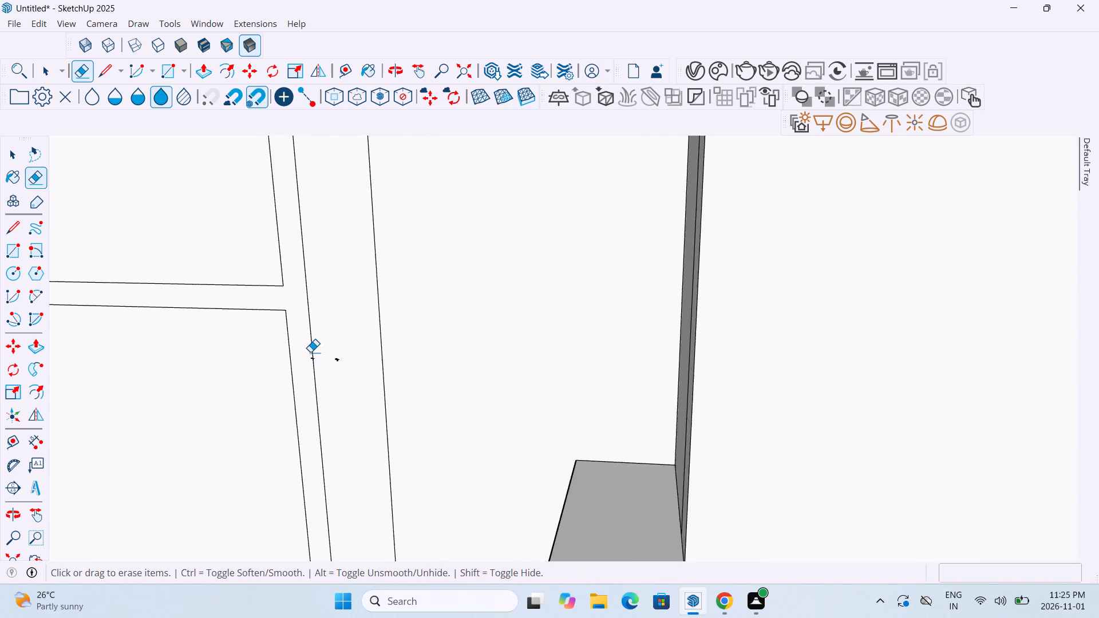
scroll(310, 352, down, 8)
scroll(310, 352, up, 1)
scroll(310, 352, down, 7)
scroll(314, 351, up, 1)
scroll(314, 351, down, 18)
middle_drag(279, 475, 301, 423)
scroll(284, 432, up, 6)
middle_drag(284, 428, 299, 406)
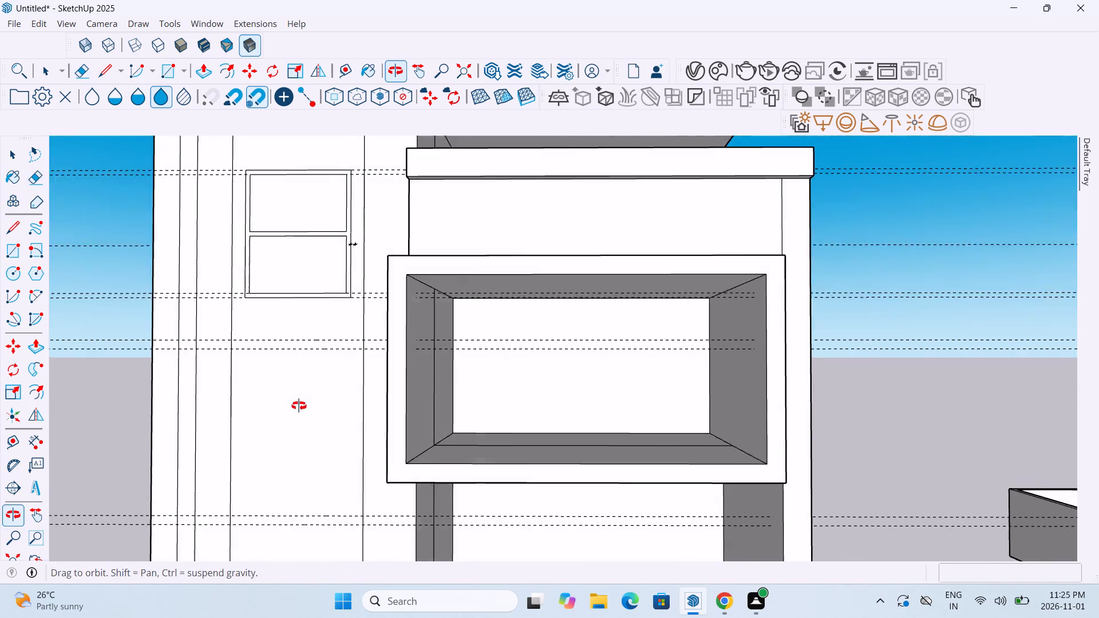
middle_drag(299, 406, 299, 405)
scroll(299, 405, down, 3)
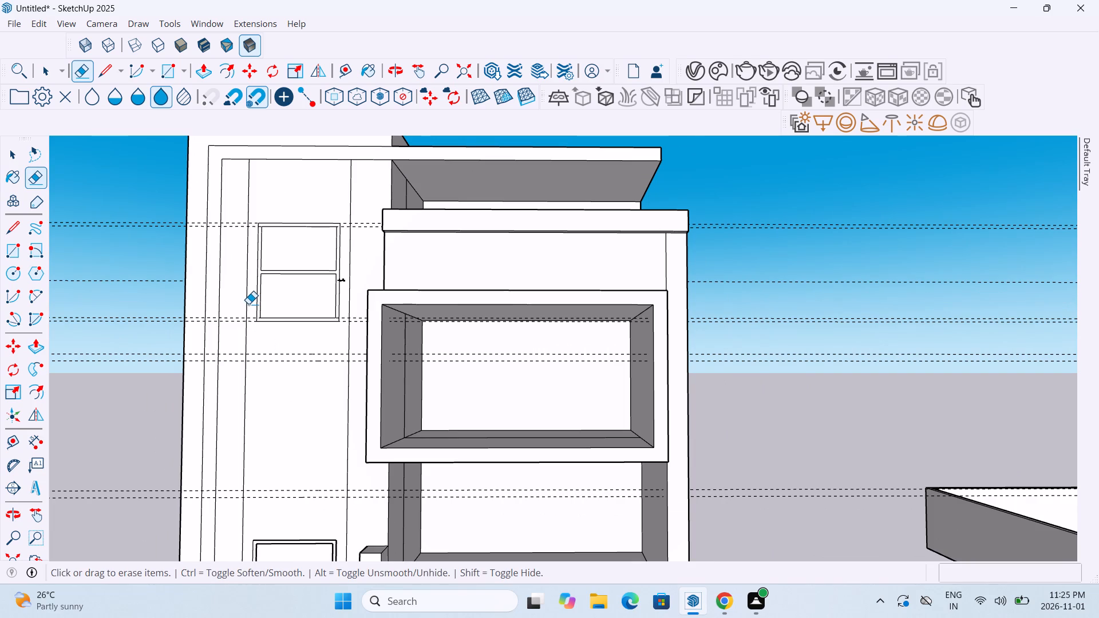
scroll(247, 305, up, 9)
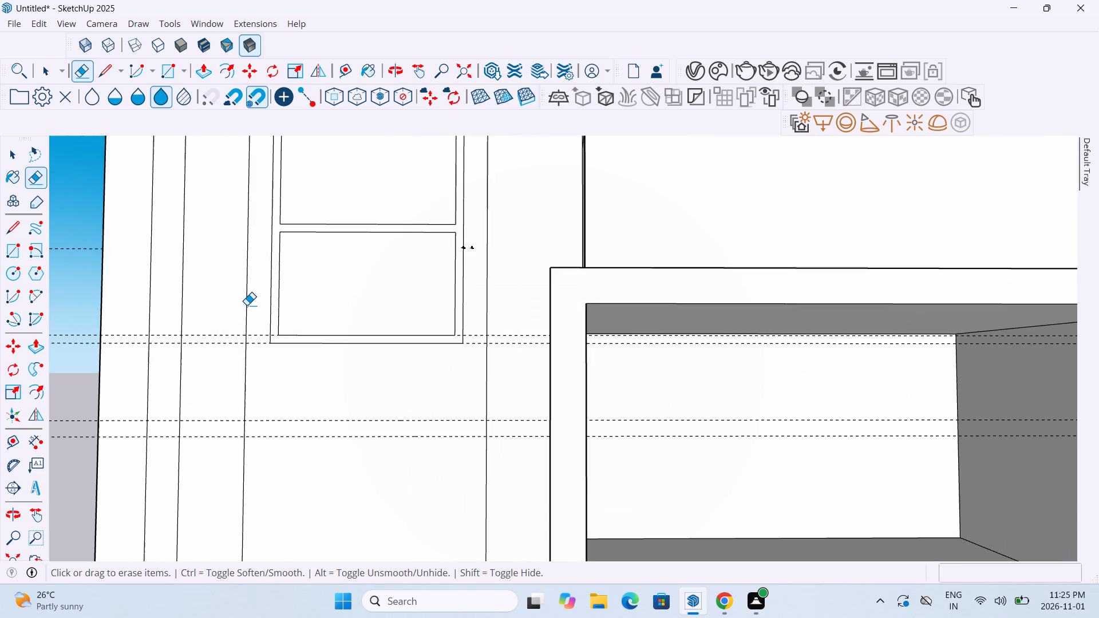
click(269, 295)
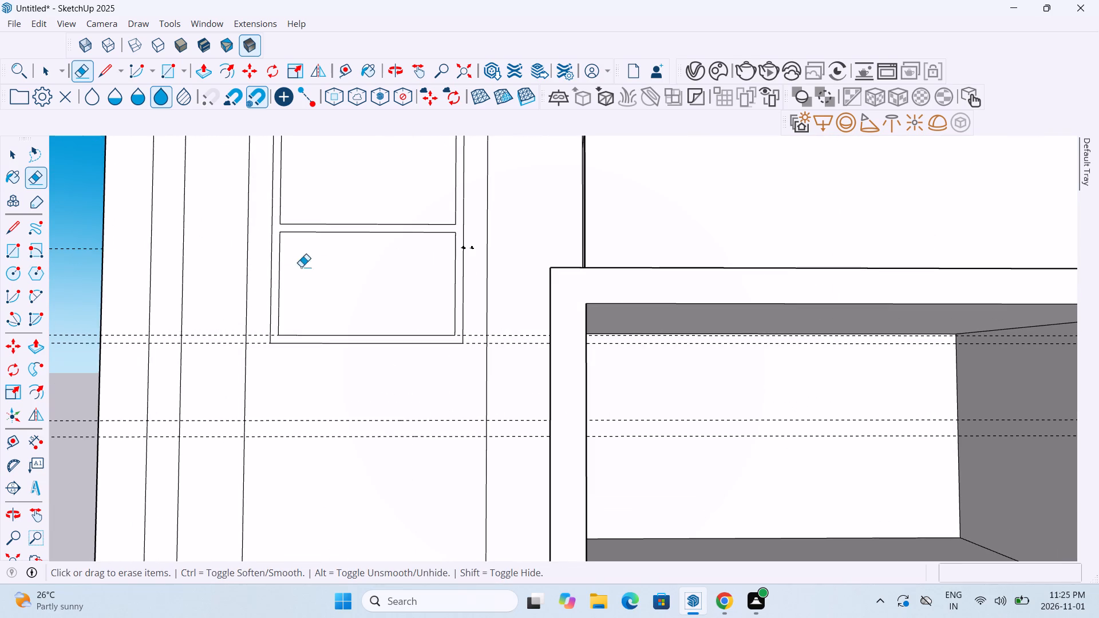
click(344, 74)
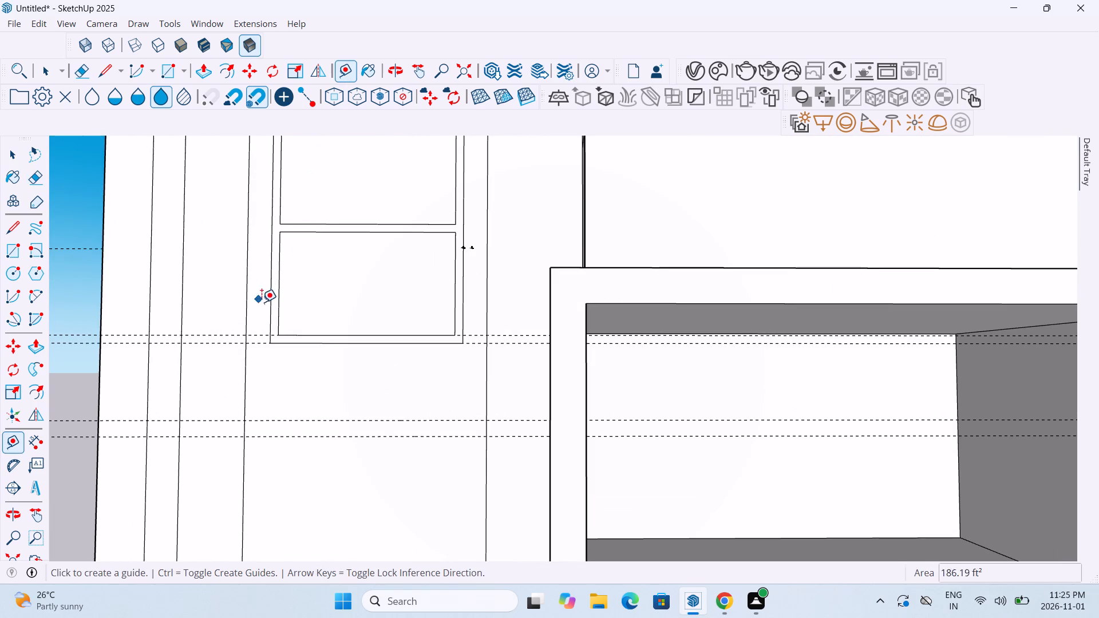
click(275, 303)
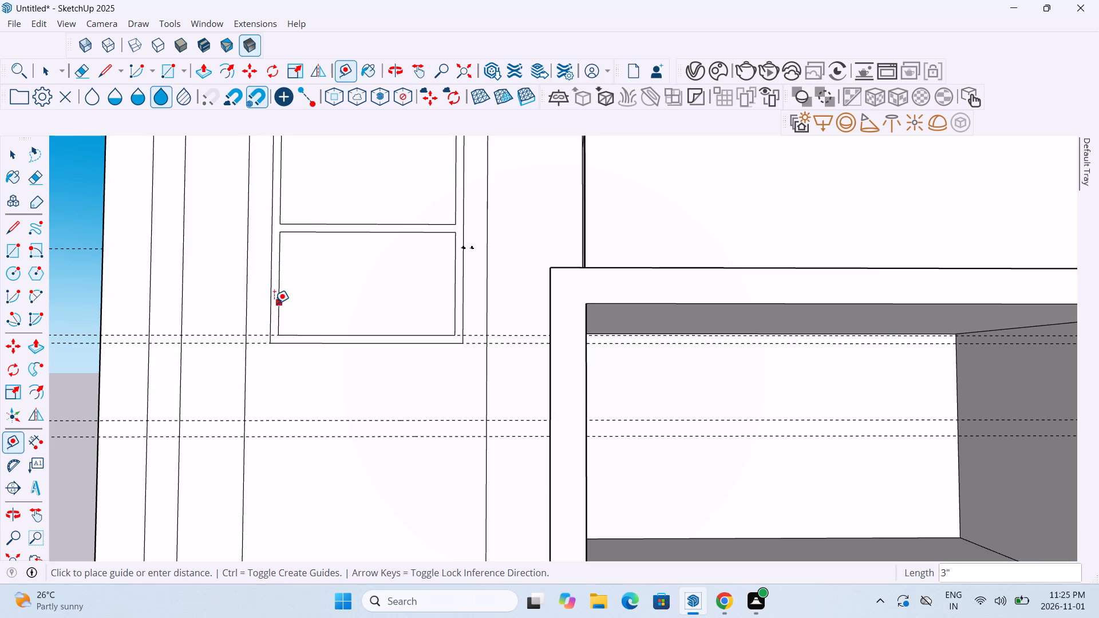
click(271, 296)
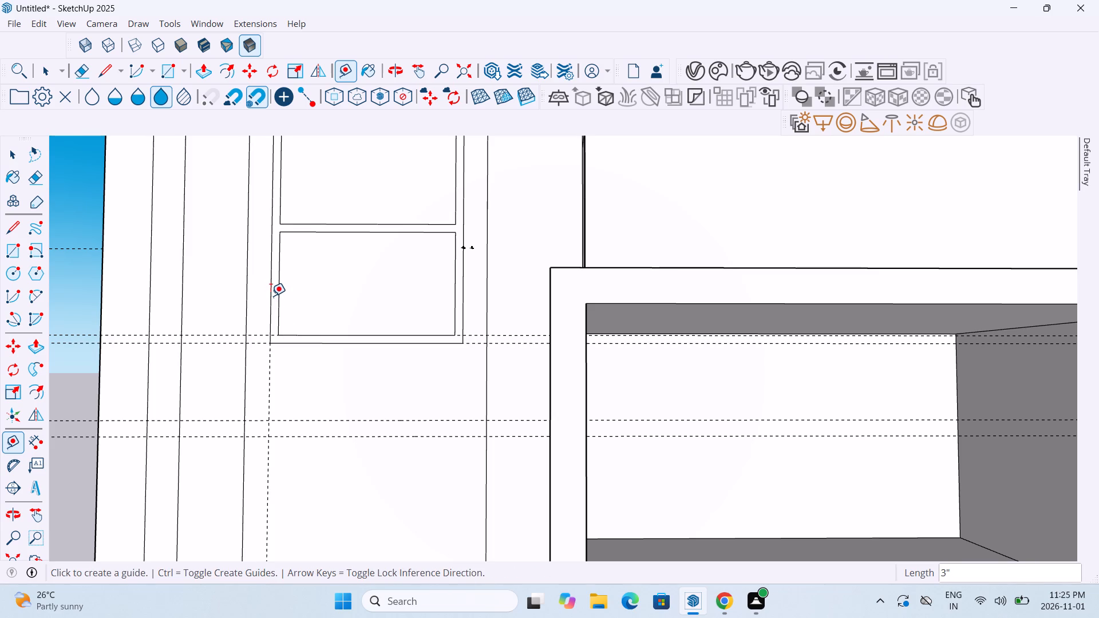
Place a vertical guide 3" outward from the lower pane's right edge, along the window's right outer edge.
click(450, 310)
key(Escape)
scroll(456, 318, up, 4)
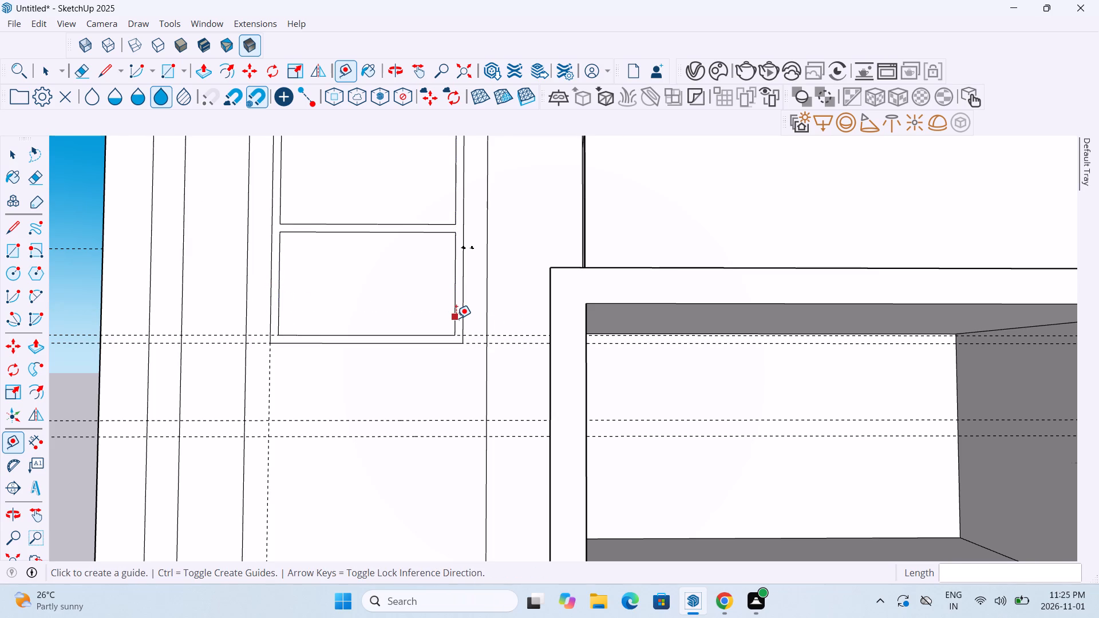
click(449, 327)
key(Escape)
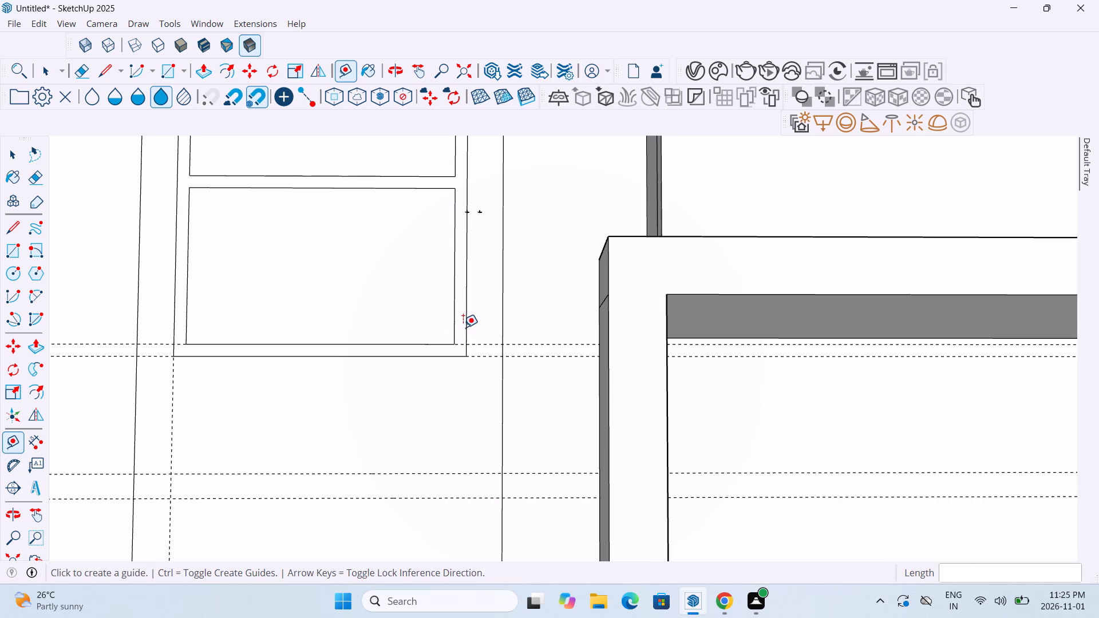
click(452, 338)
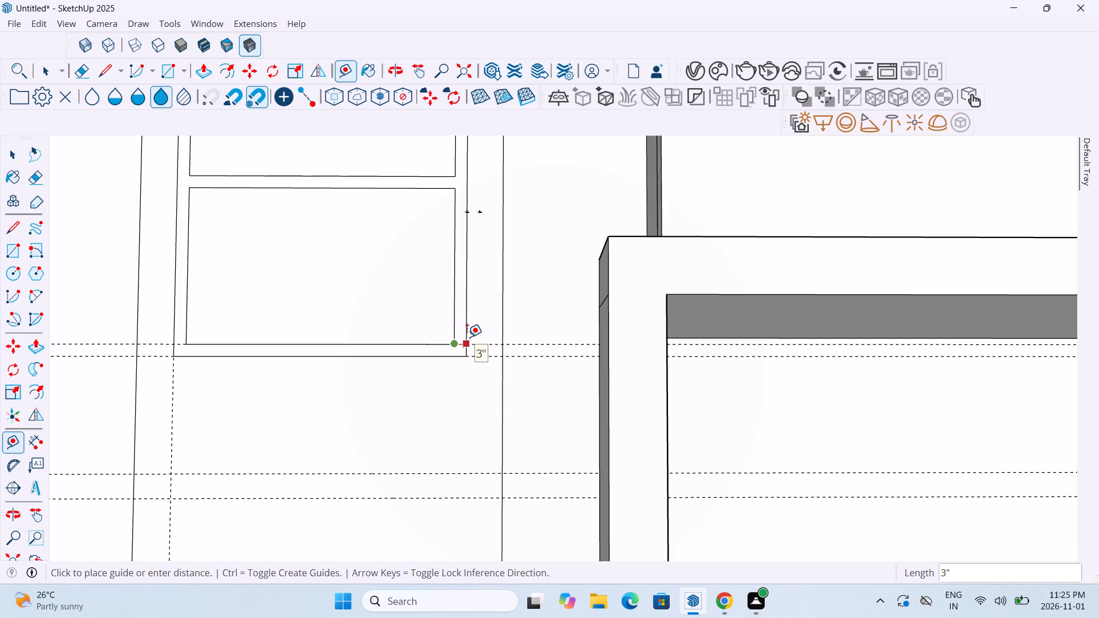
key(Escape)
click(452, 326)
click(463, 326)
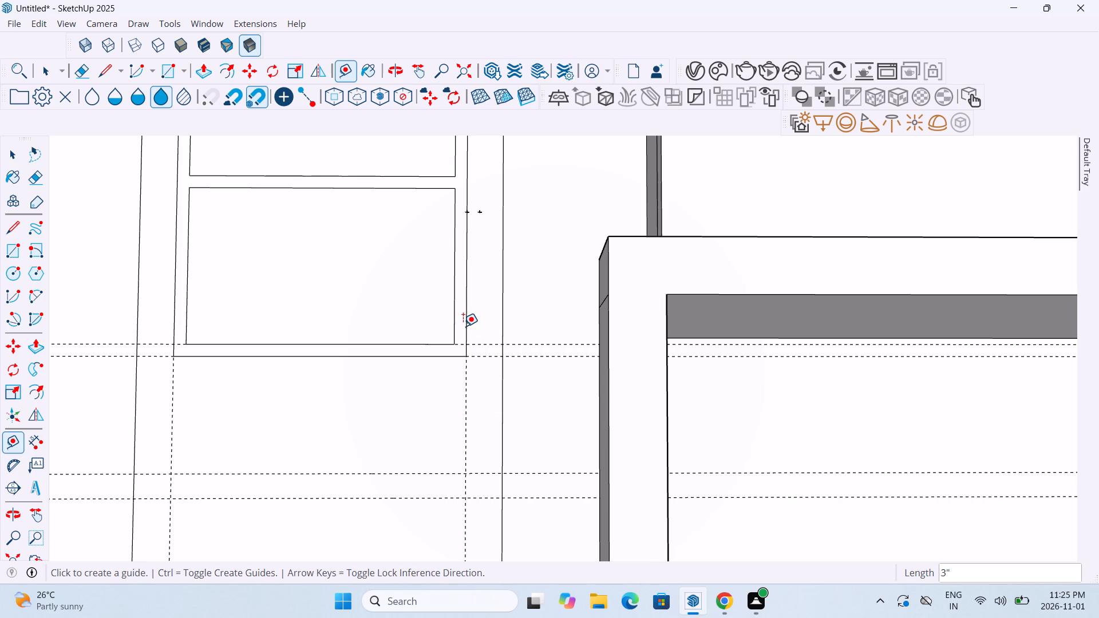
Erase the long vertical facade edge immediately to the left of the upper window.
scroll(463, 326, down, 16)
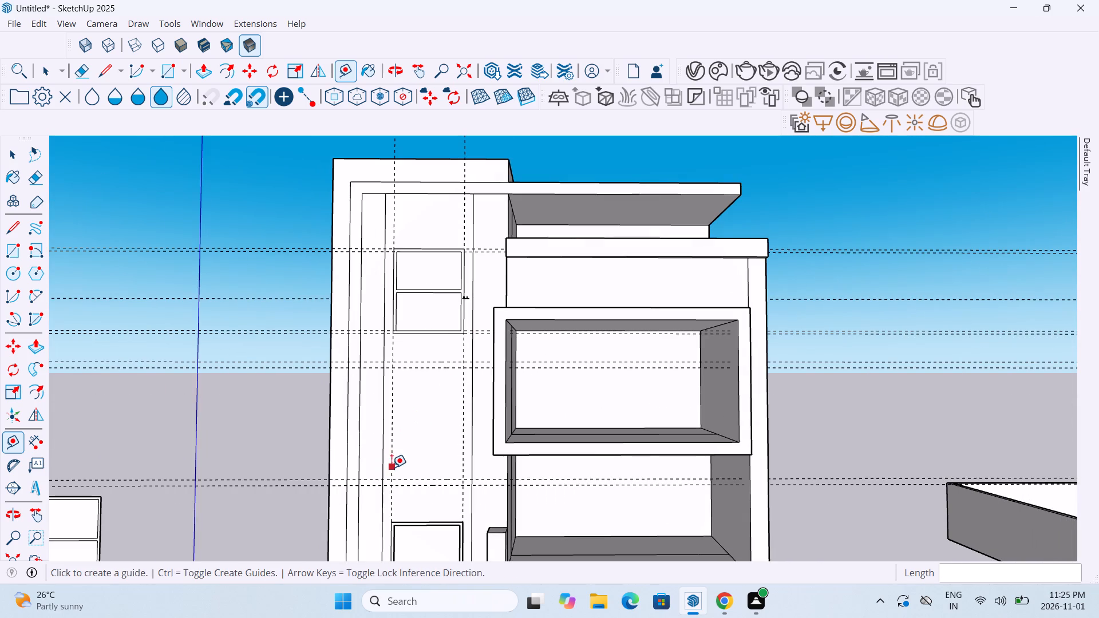
scroll(392, 468, up, 10)
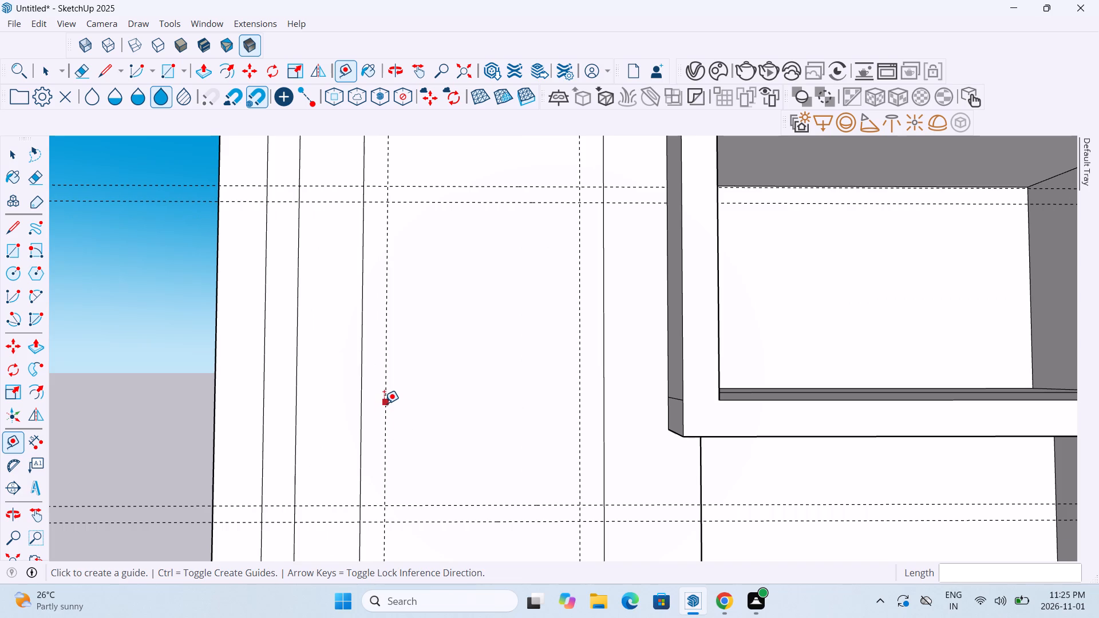
scroll(384, 403, down, 5)
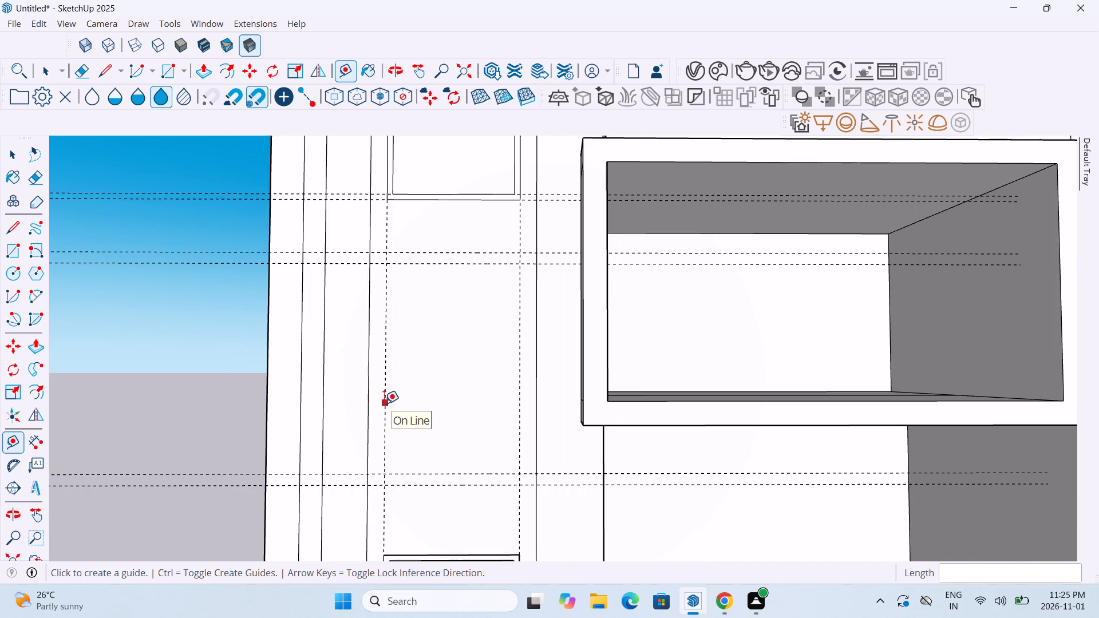
scroll(384, 403, down, 6)
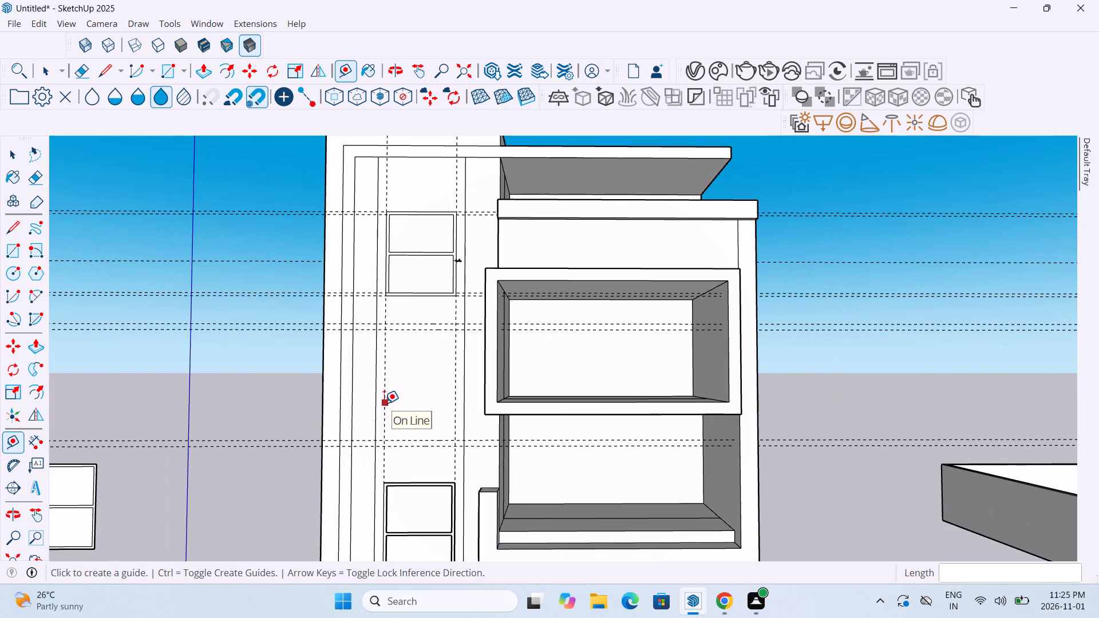
scroll(384, 403, down, 2)
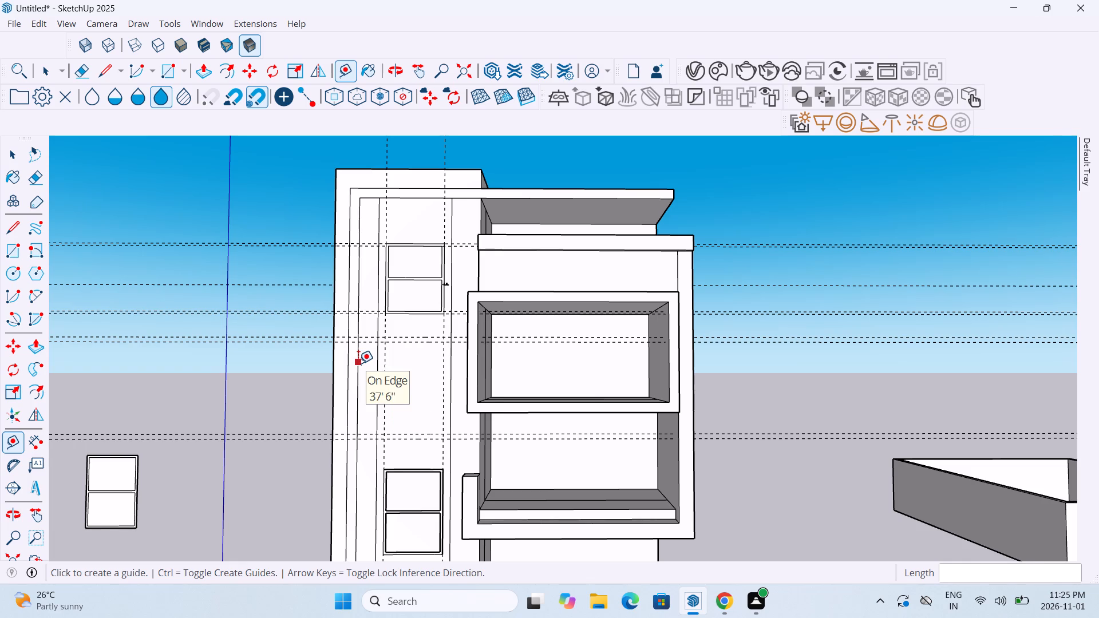
scroll(358, 363, up, 5)
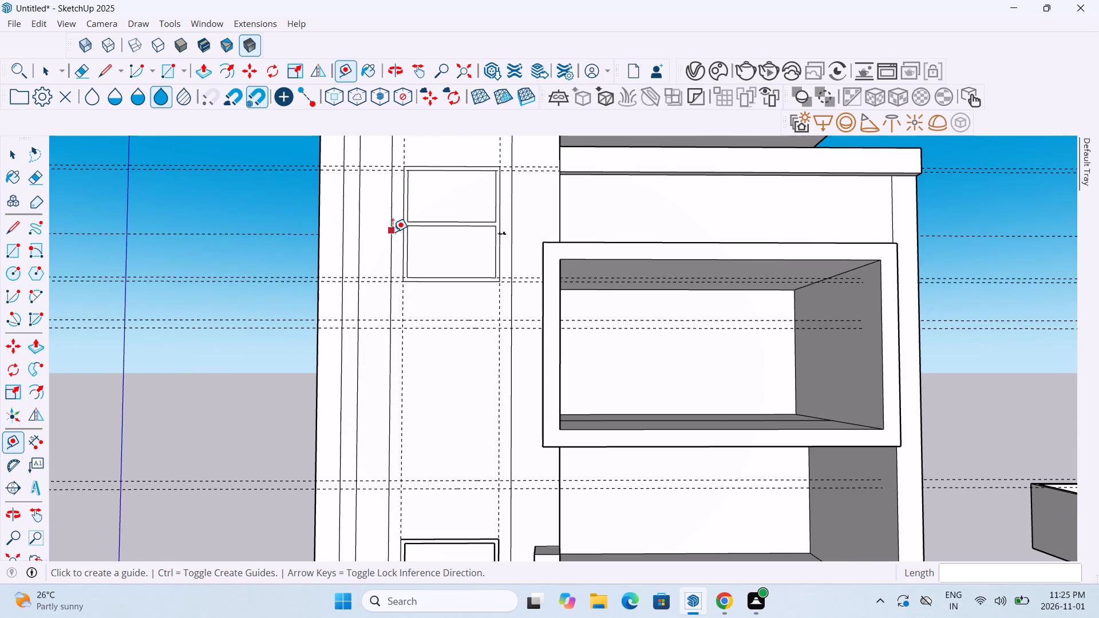
click(76, 69)
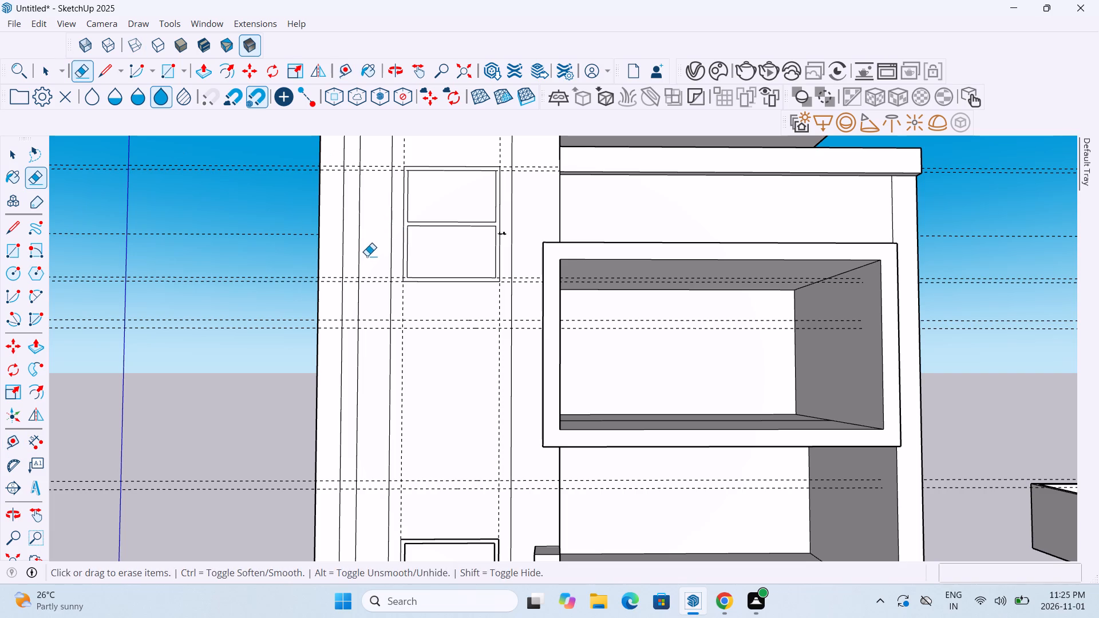
drag(377, 255, 390, 245)
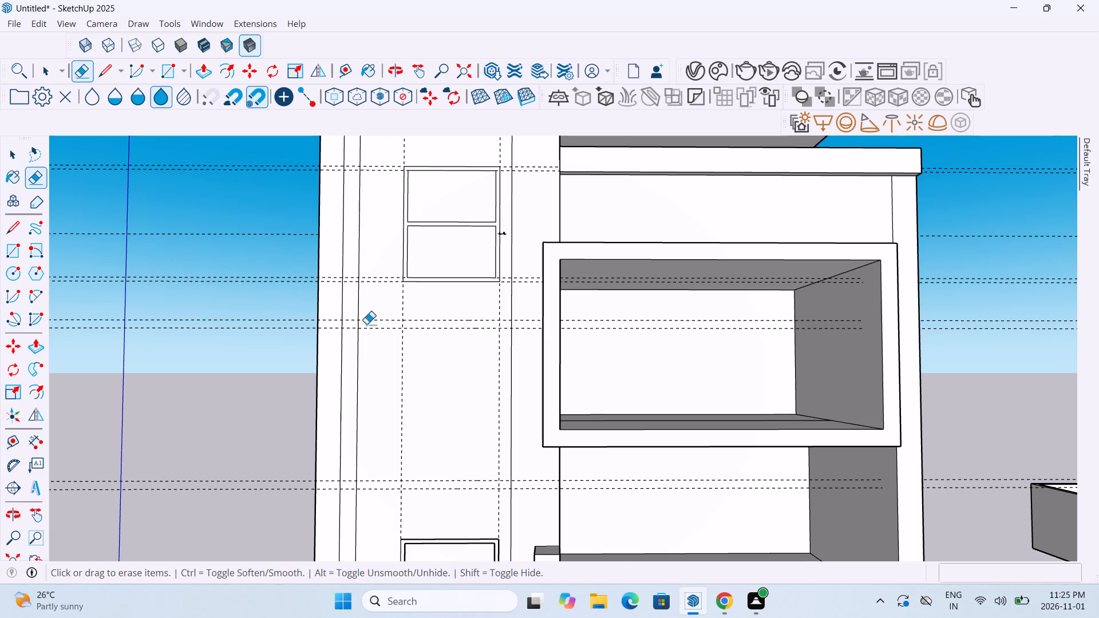
Erase the long vertical facade edge between the windows and the projecting balcony frame, keeping the vertical guide beside it.
scroll(367, 343, down, 10)
scroll(423, 429, up, 6)
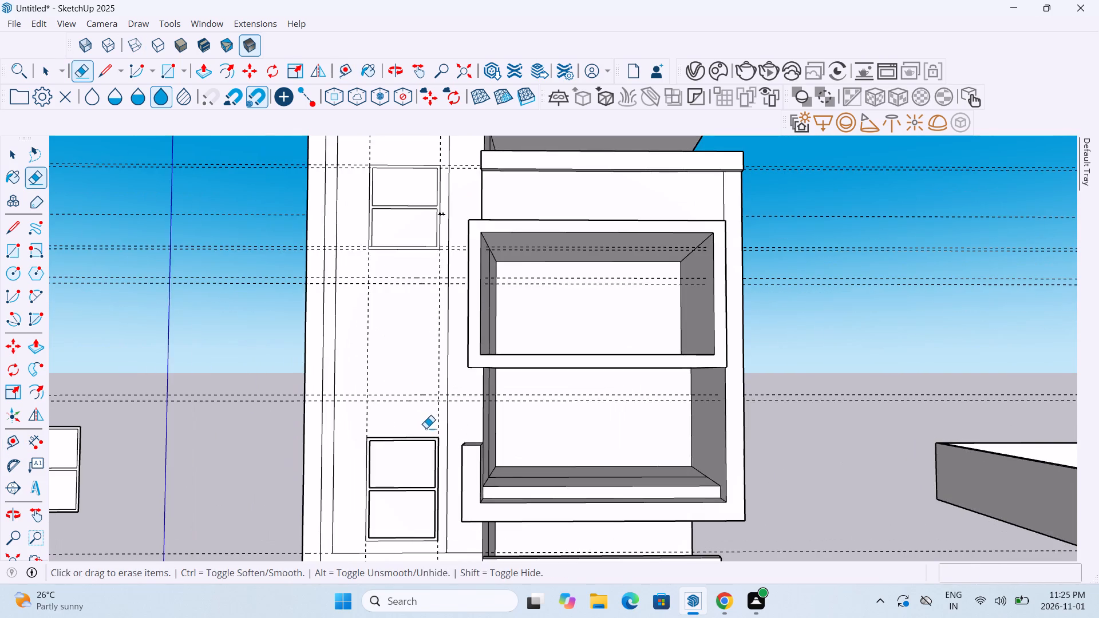
scroll(428, 427, up, 6)
drag(449, 404, 488, 402)
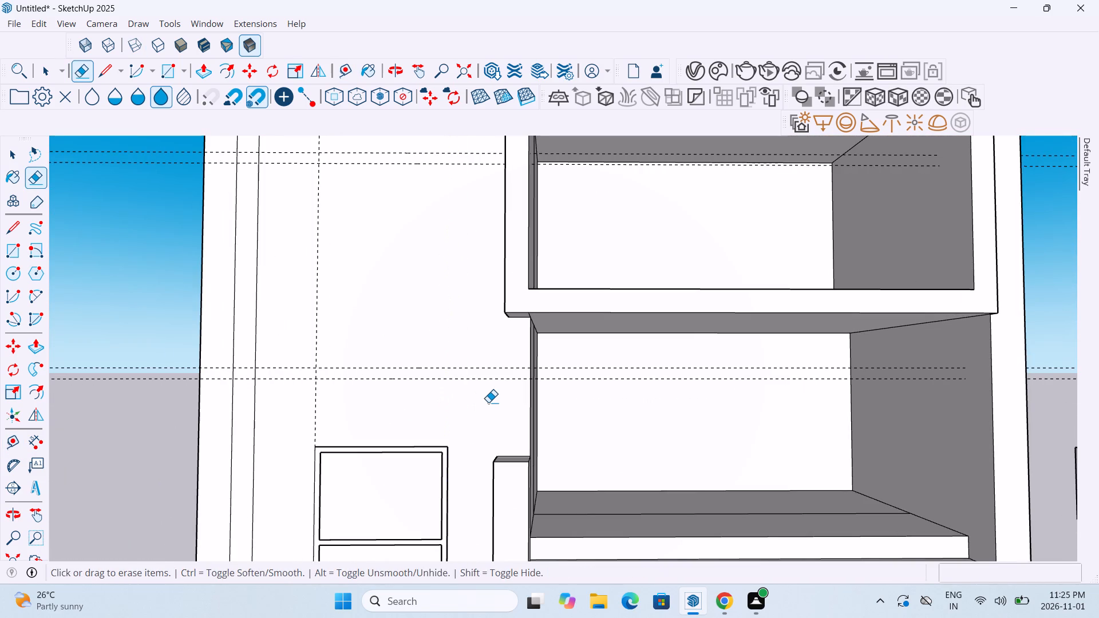
key(ctrl+z)
scroll(473, 431, up, 11)
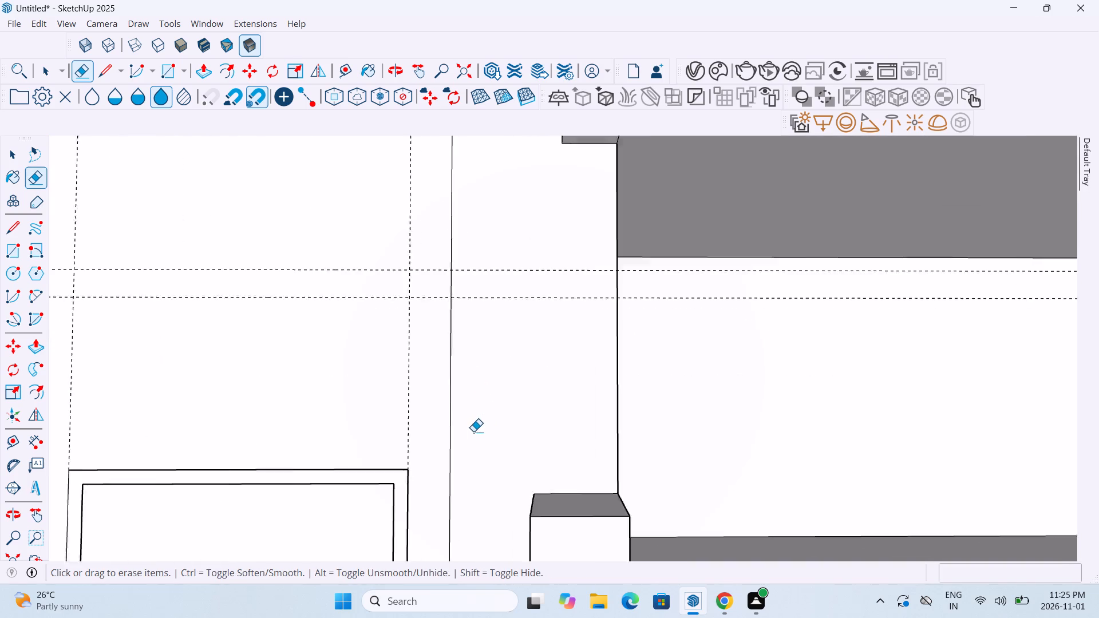
drag(429, 400, 444, 431)
scroll(443, 435, down, 19)
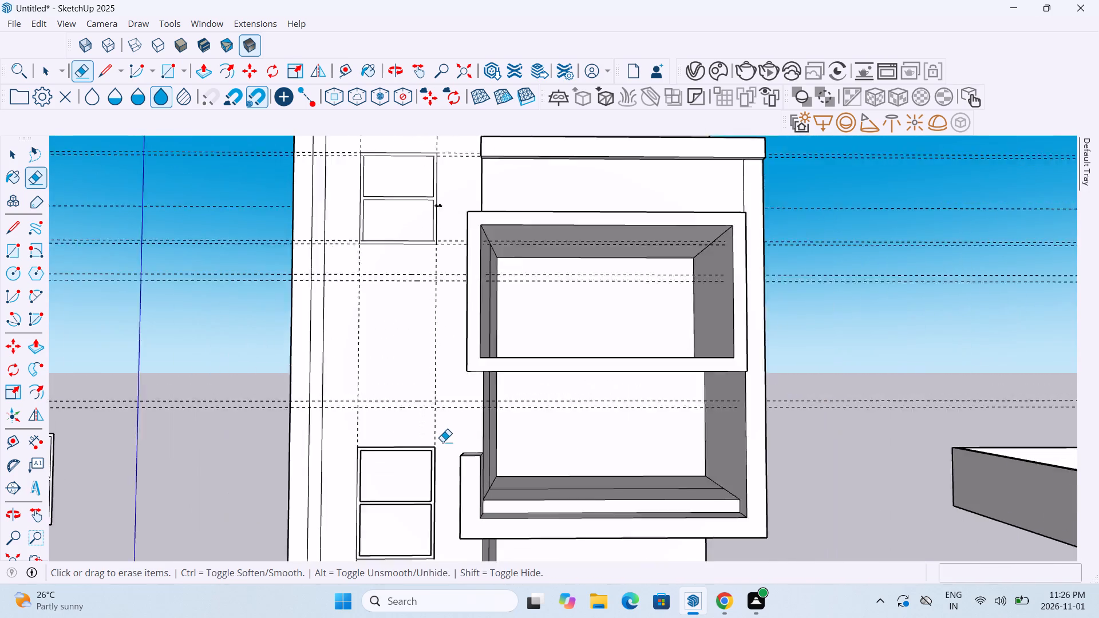
Place vertical guides 3" inward from both vertical window guides, in the wall area between the upper and lower windows.
scroll(442, 442, down, 8)
middle_drag(421, 486, 440, 450)
scroll(436, 378, up, 4)
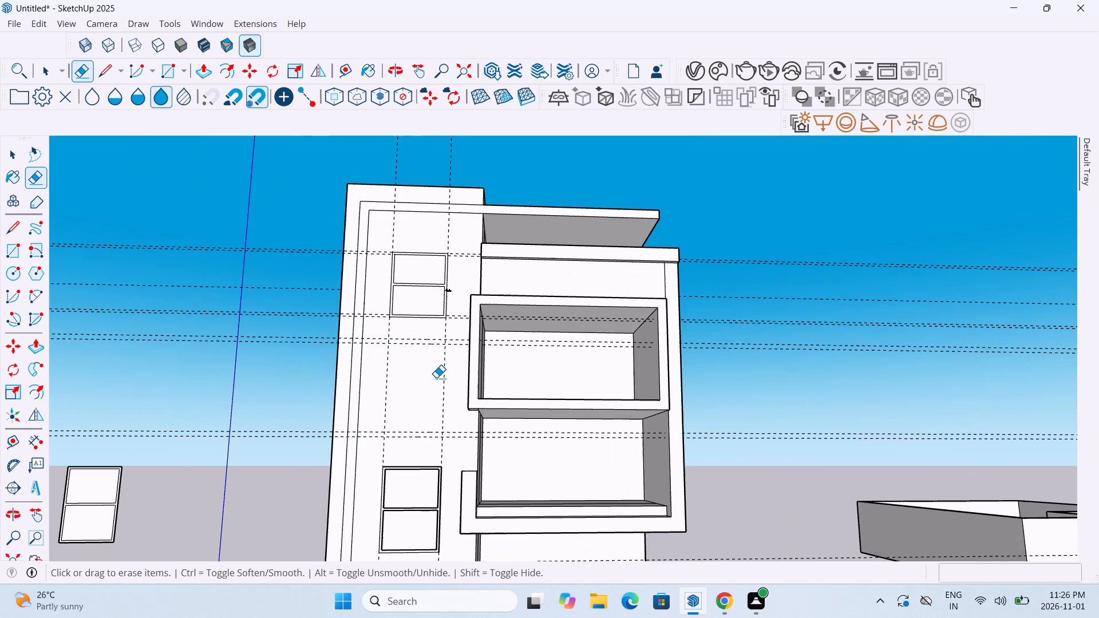
scroll(420, 372, up, 3)
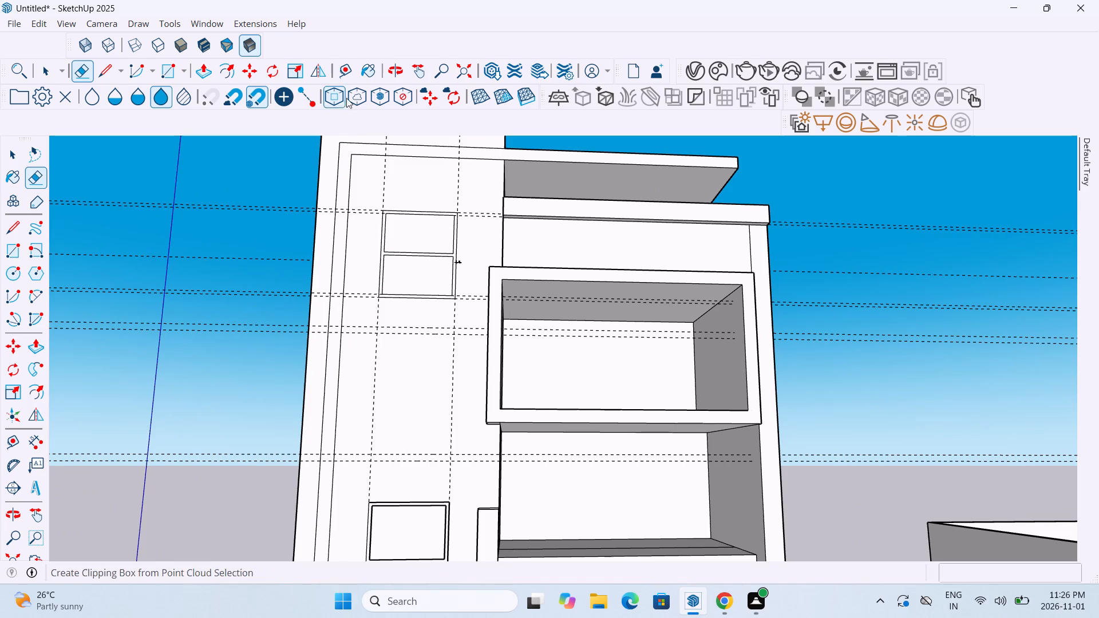
click(345, 73)
scroll(373, 375, up, 5)
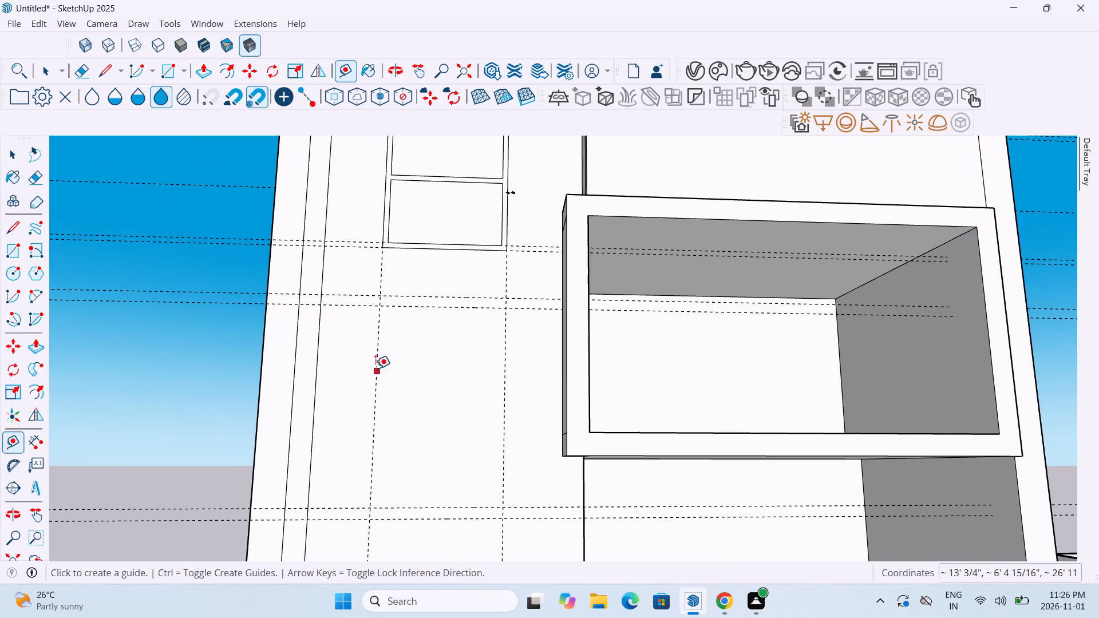
click(376, 367)
scroll(391, 377, up, 4)
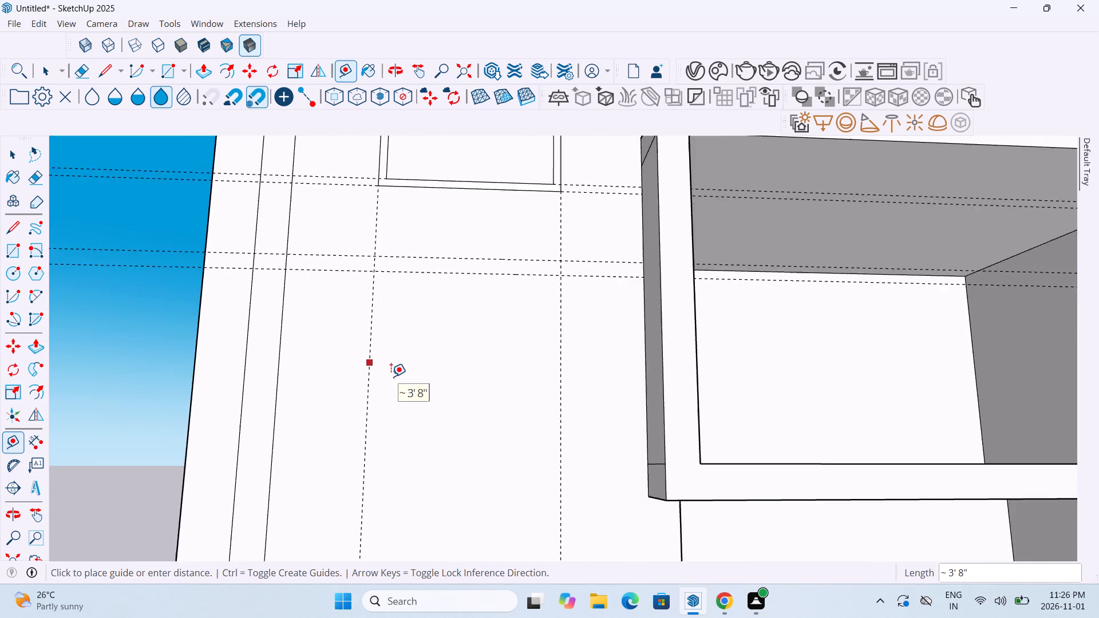
scroll(391, 377, up, 5)
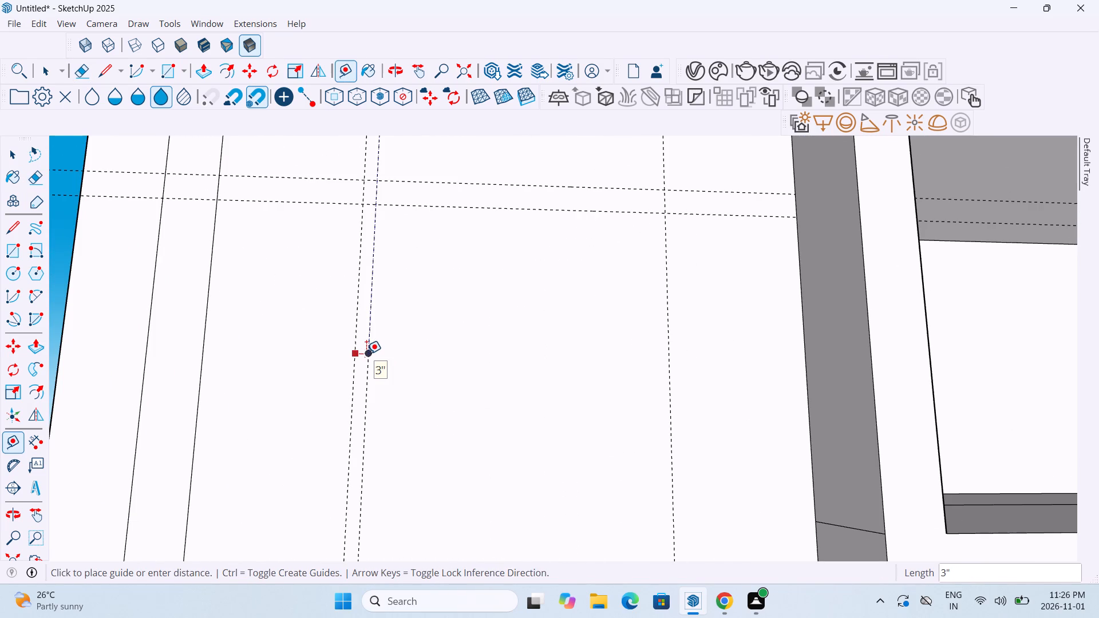
click(366, 354)
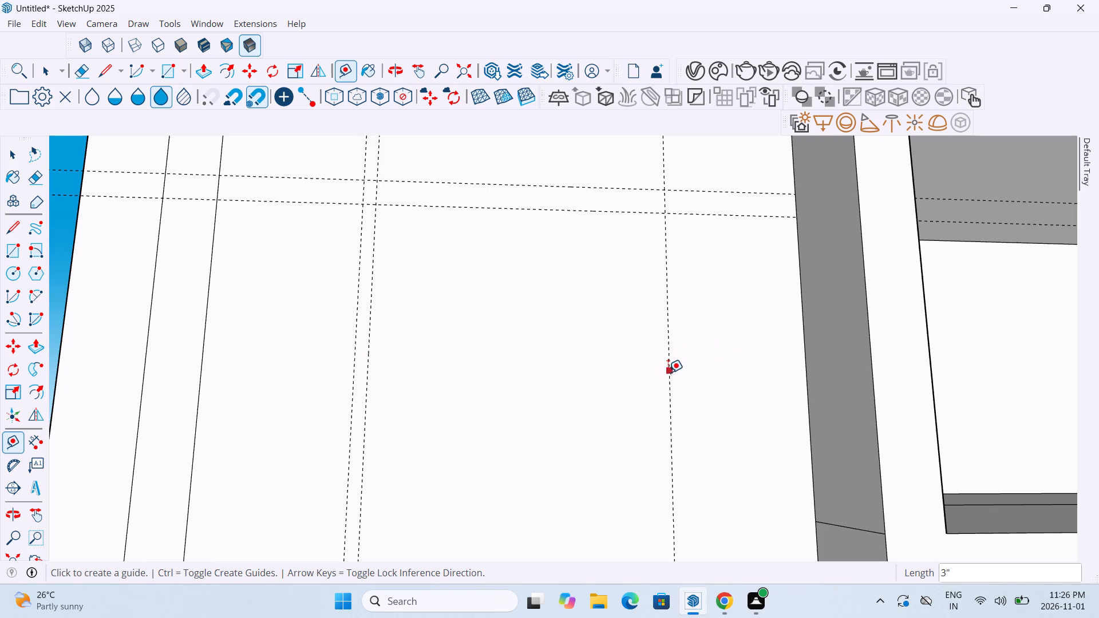
click(666, 374)
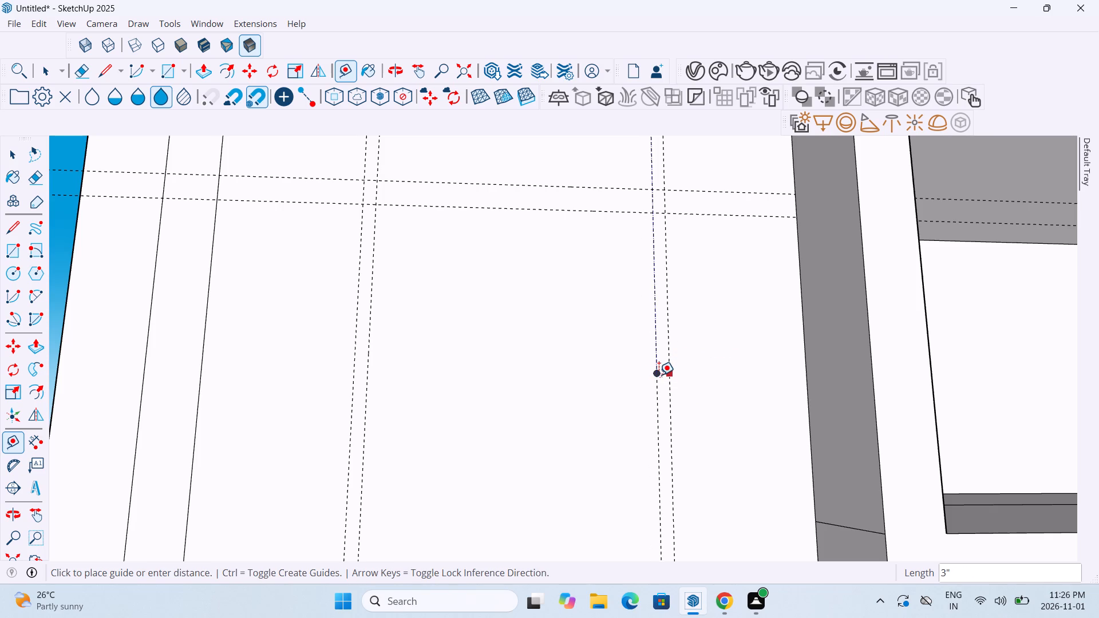
click(659, 375)
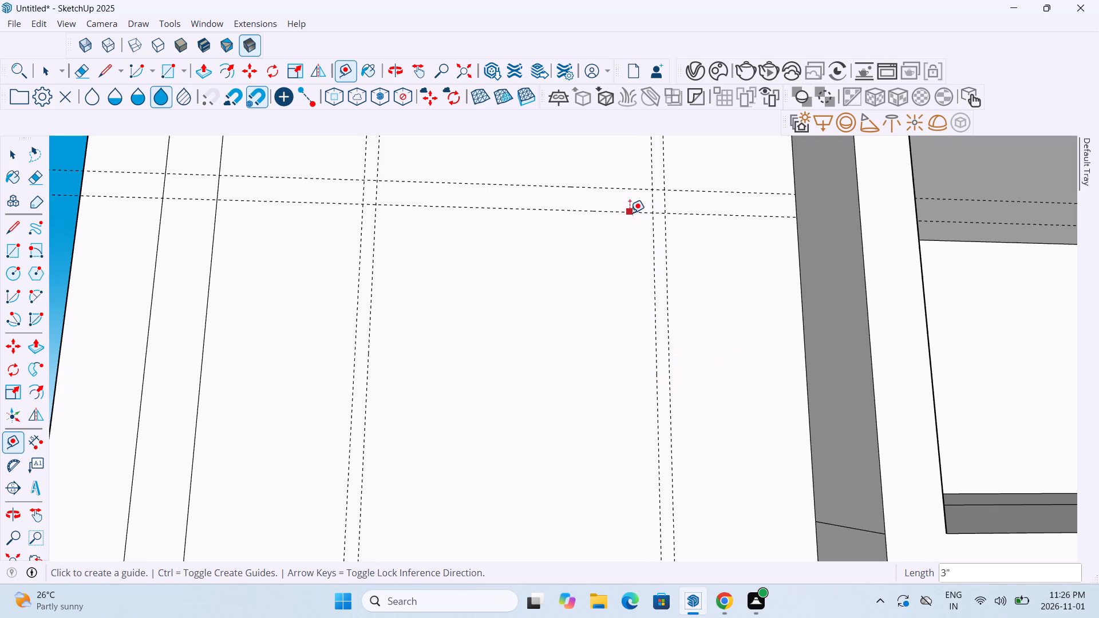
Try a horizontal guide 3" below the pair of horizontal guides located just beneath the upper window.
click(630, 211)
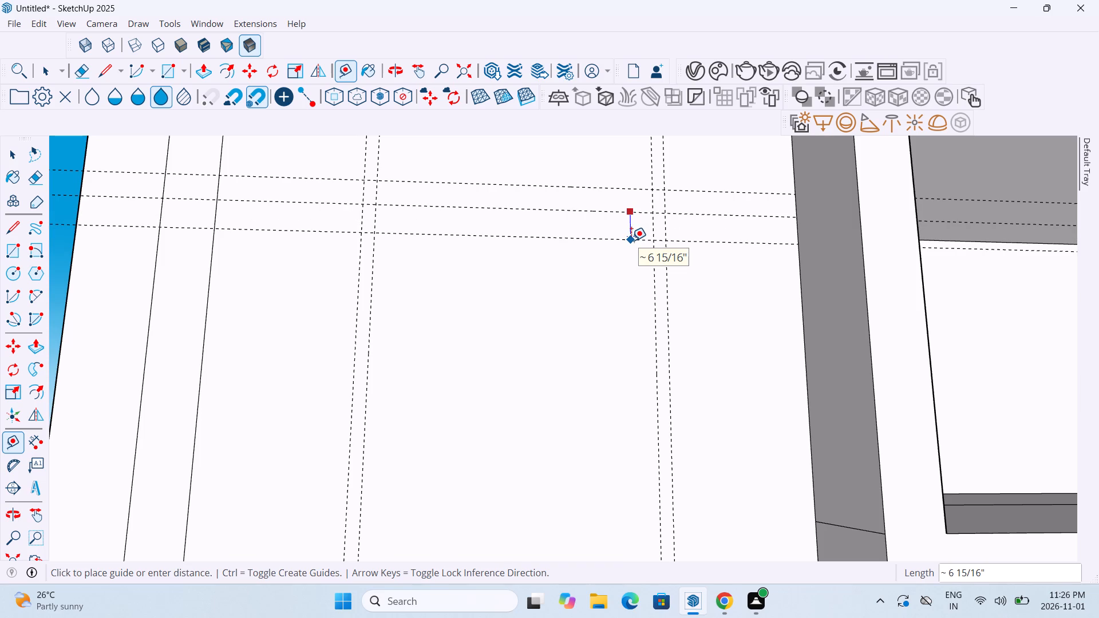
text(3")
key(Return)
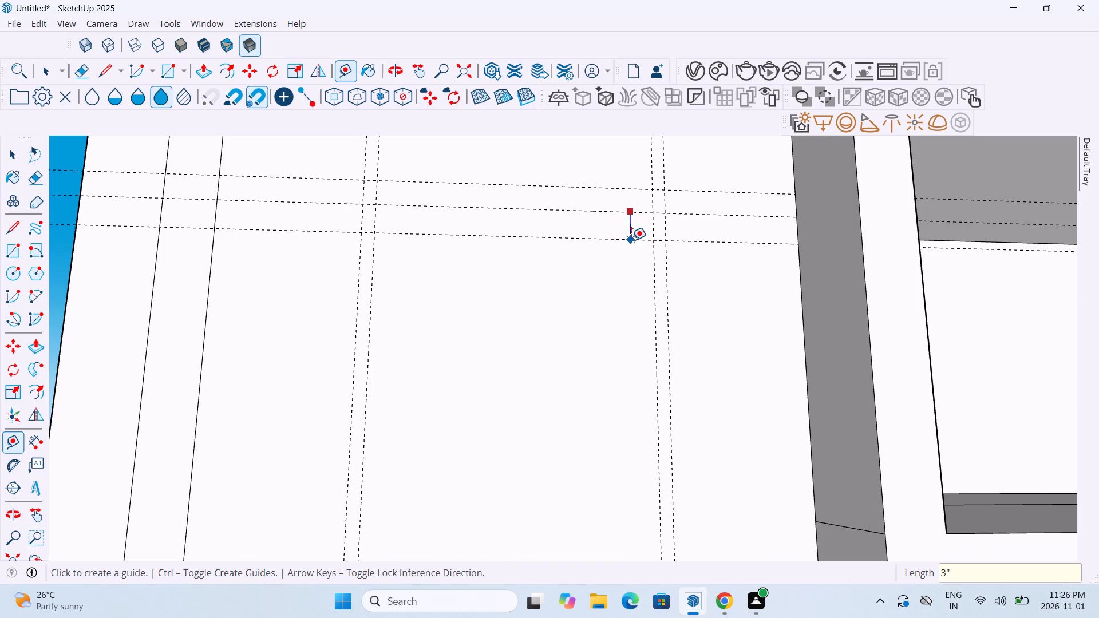
Measure the spacing between the two horizontal guides just above the lower window.
scroll(631, 240, down, 10)
scroll(582, 406, up, 5)
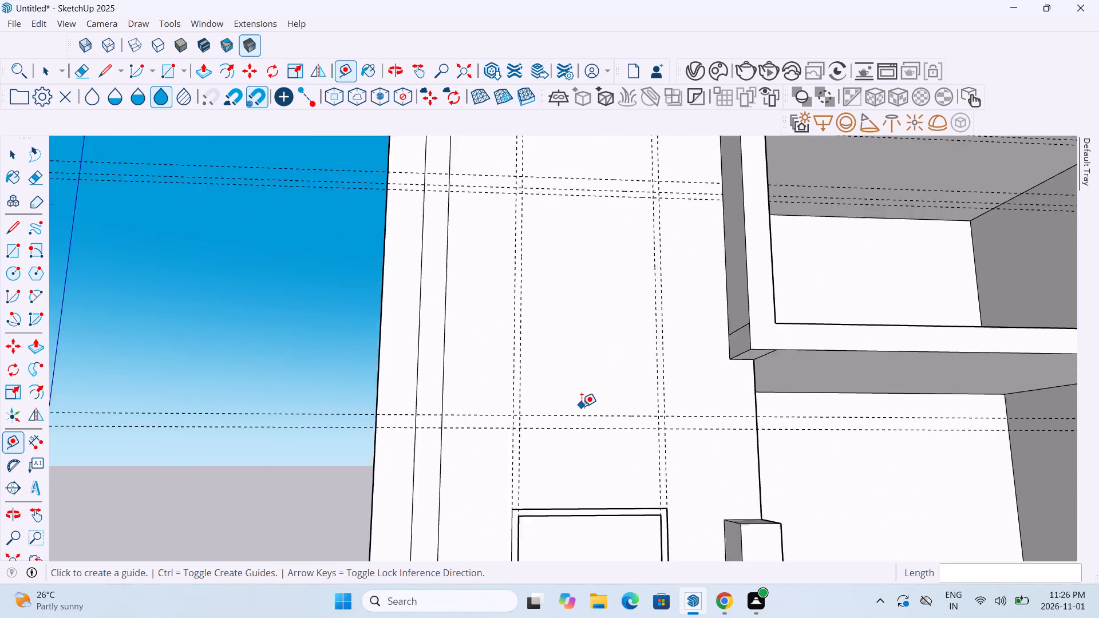
scroll(576, 395, up, 6)
scroll(577, 401, down, 13)
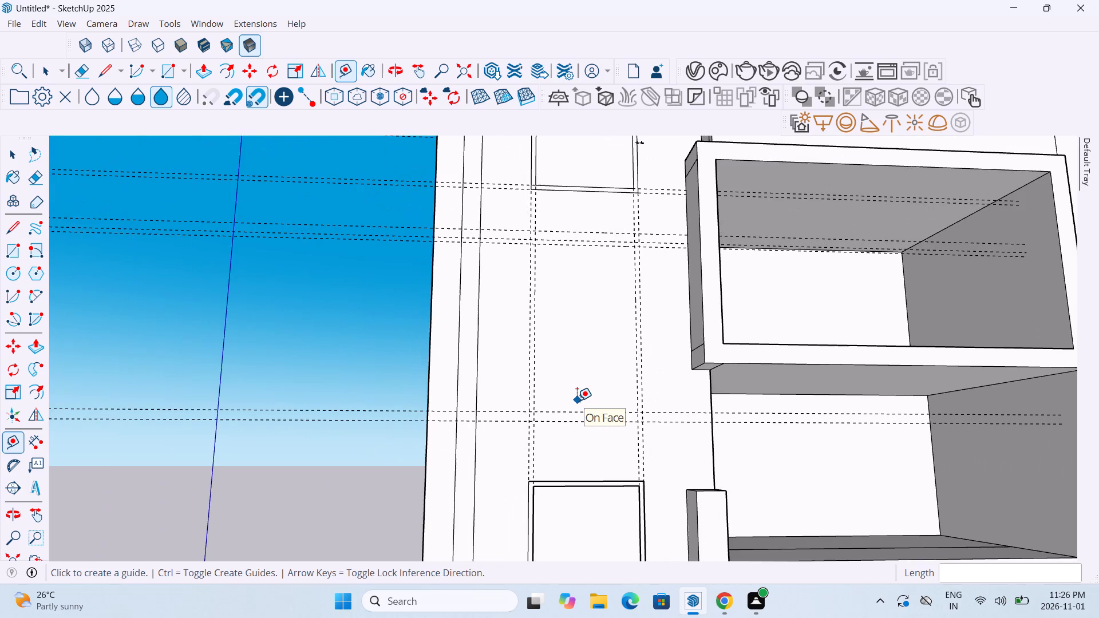
scroll(583, 425, up, 3)
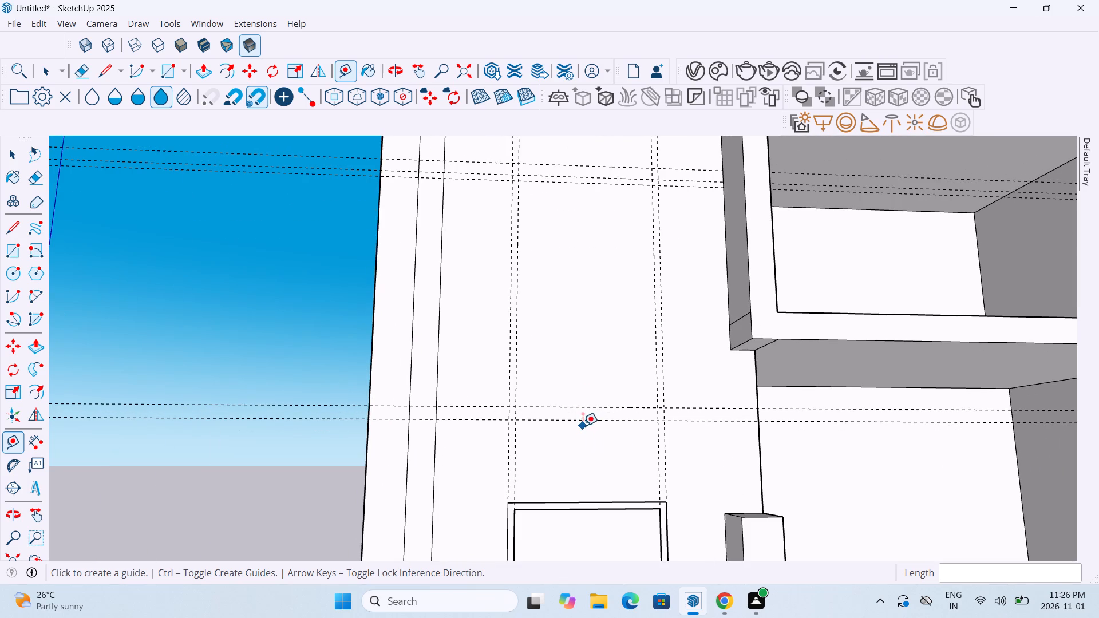
scroll(608, 378, down, 5)
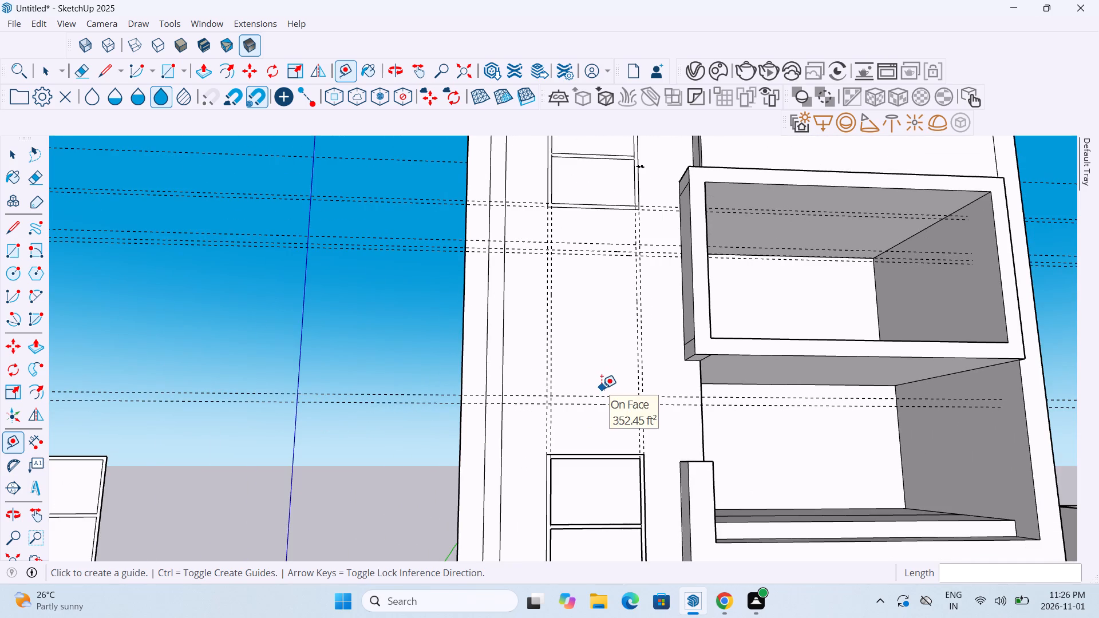
scroll(601, 403, up, 6)
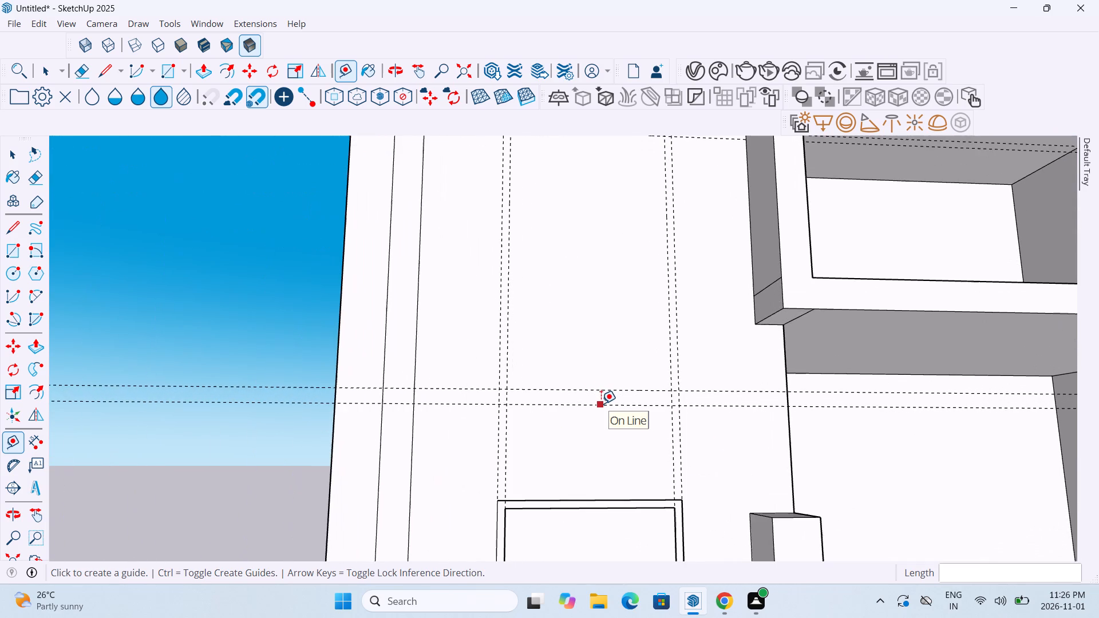
scroll(601, 403, down, 3)
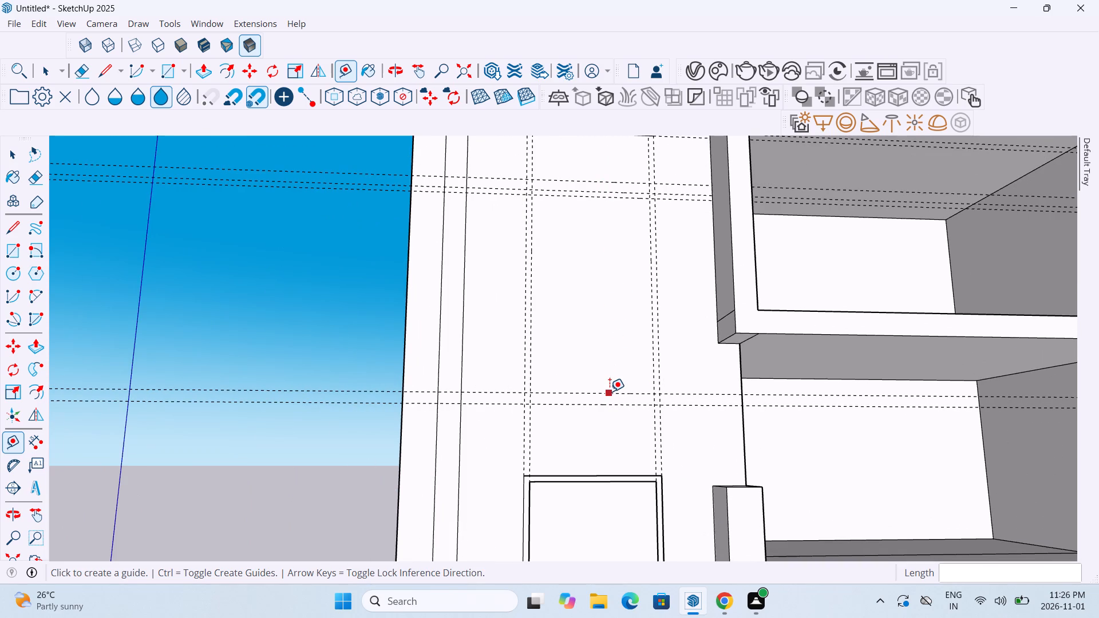
click(610, 391)
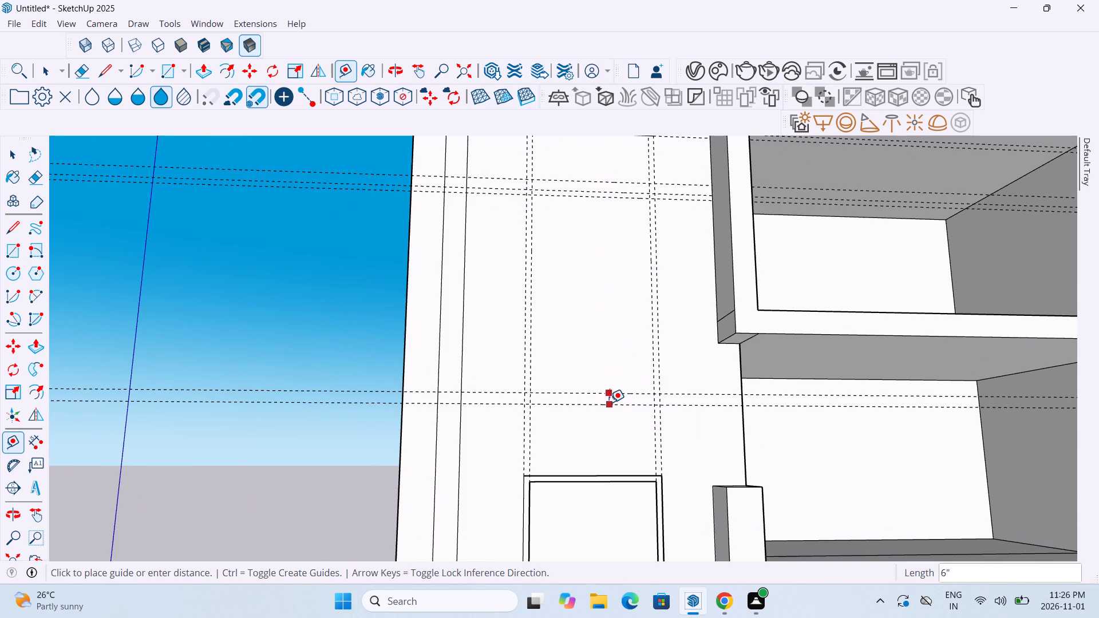
scroll(610, 403, up, 3)
scroll(610, 403, down, 4)
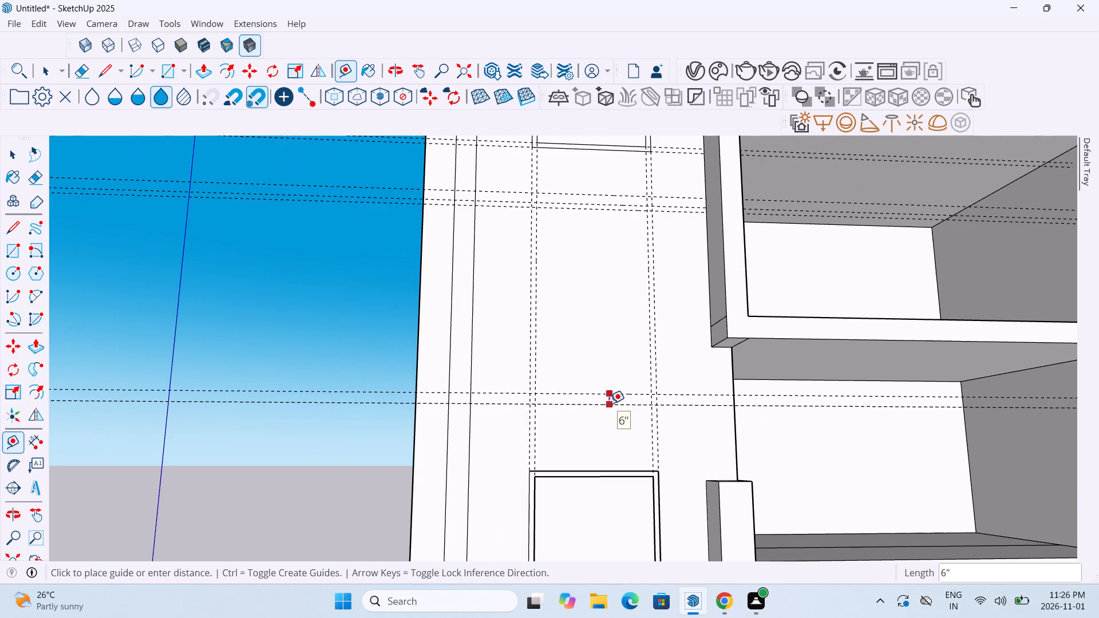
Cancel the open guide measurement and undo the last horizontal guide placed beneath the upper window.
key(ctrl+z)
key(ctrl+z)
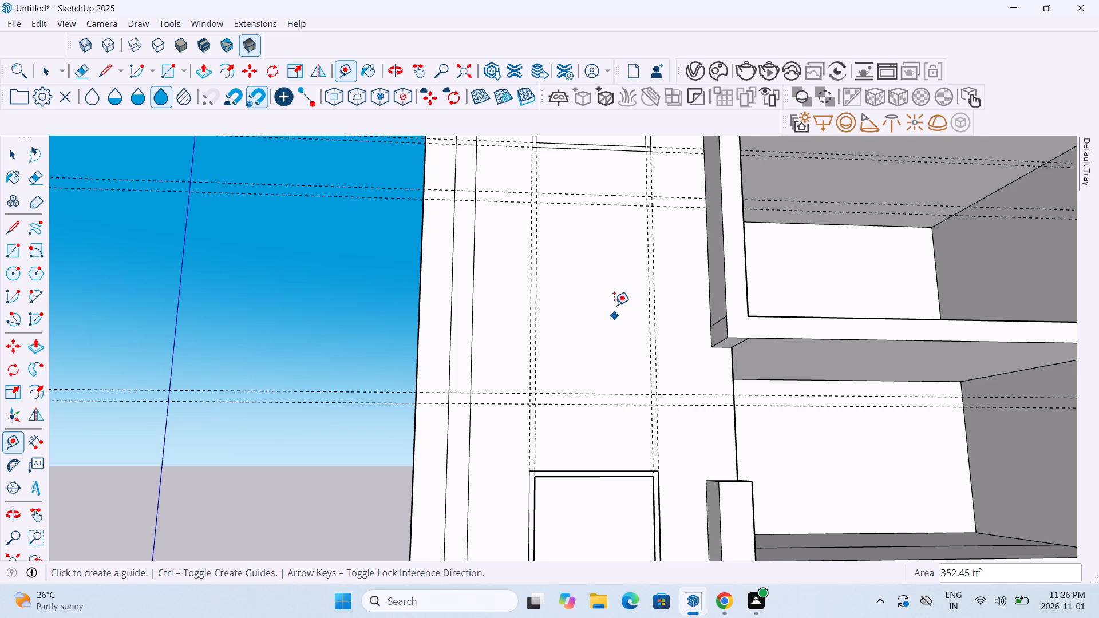
Erase the upper guide of each of the two horizontal guide pairs lying in the gap between the windows.
click(80, 69)
middle_drag(618, 220, 613, 253)
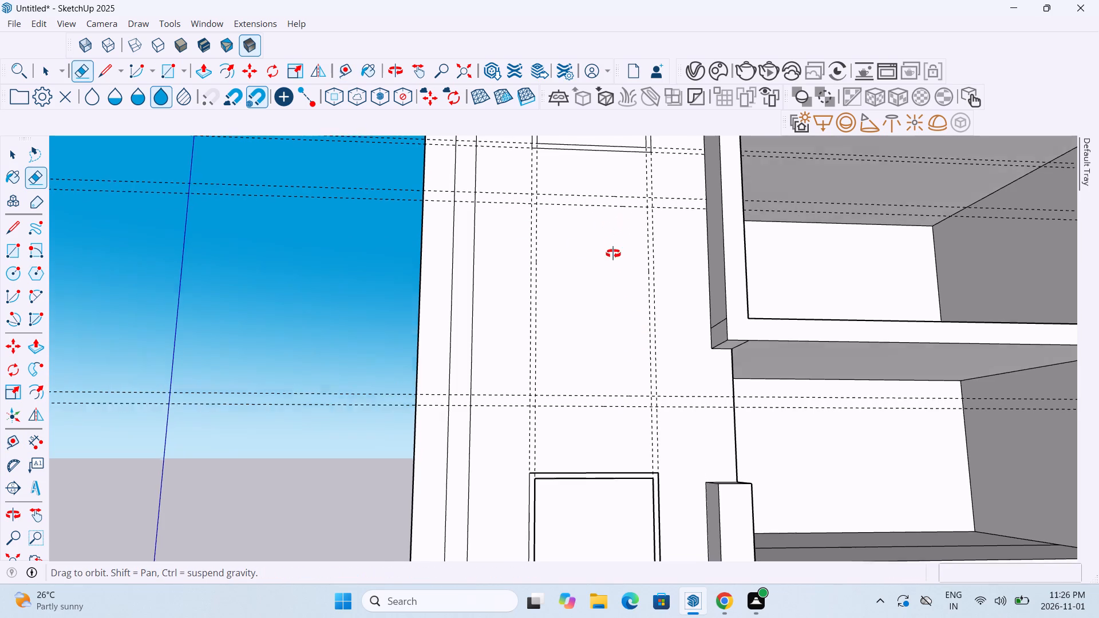
middle_drag(613, 253, 613, 276)
scroll(596, 201, up, 6)
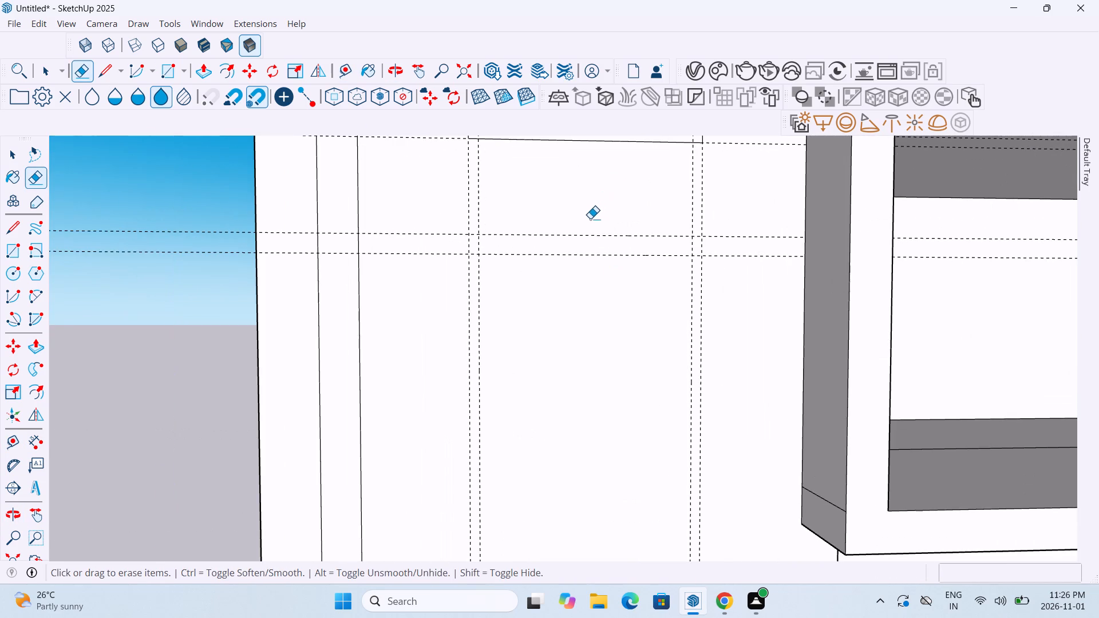
drag(590, 219, 588, 236)
scroll(588, 236, down, 11)
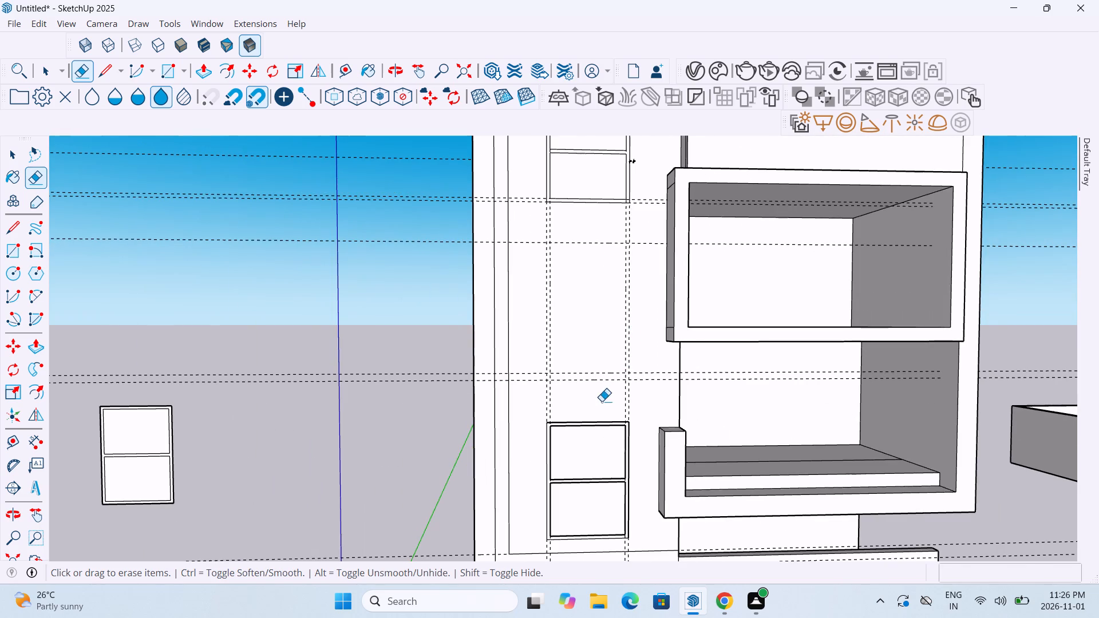
middle_drag(598, 405, 587, 391)
scroll(580, 358, up, 10)
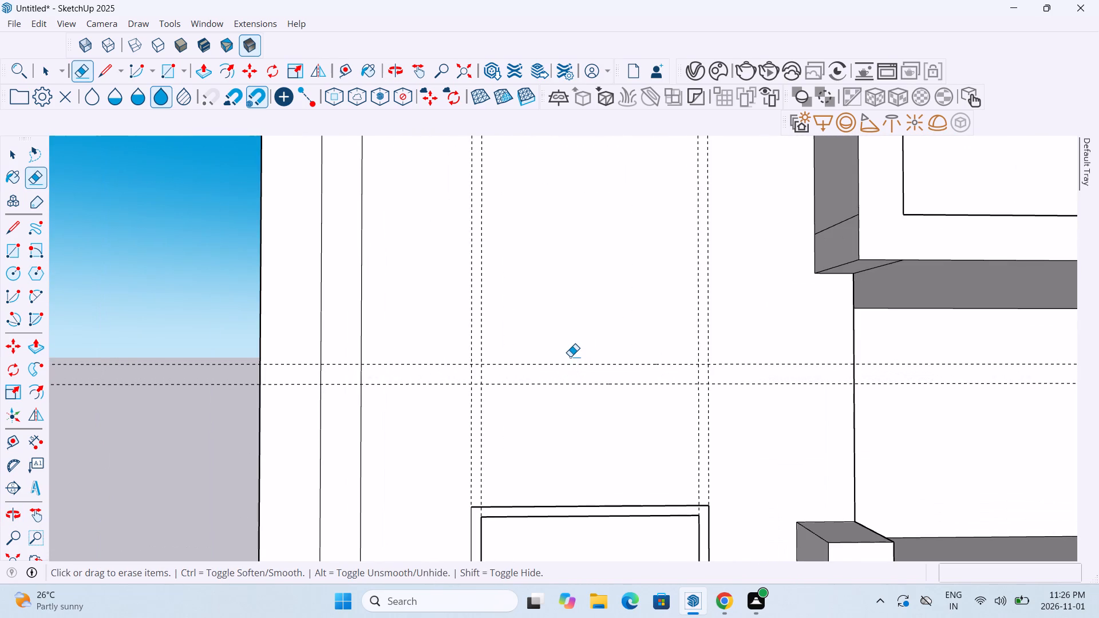
drag(570, 356, 566, 368)
scroll(566, 368, down, 9)
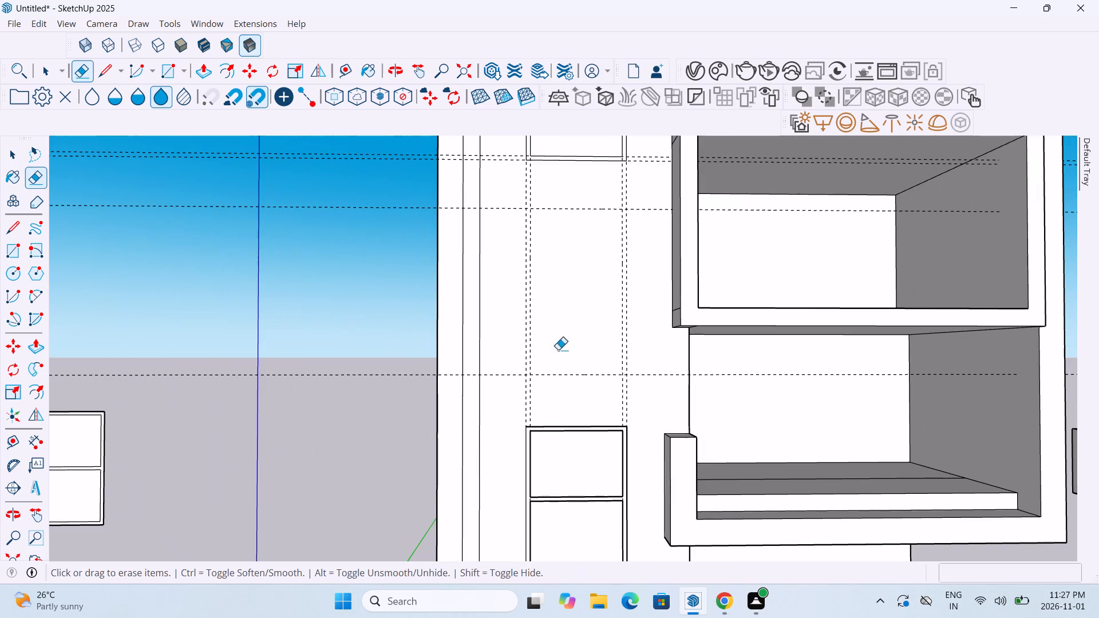
Place a horizontal guide 3" above the single horizontal guide that runs just above the lower window.
click(346, 78)
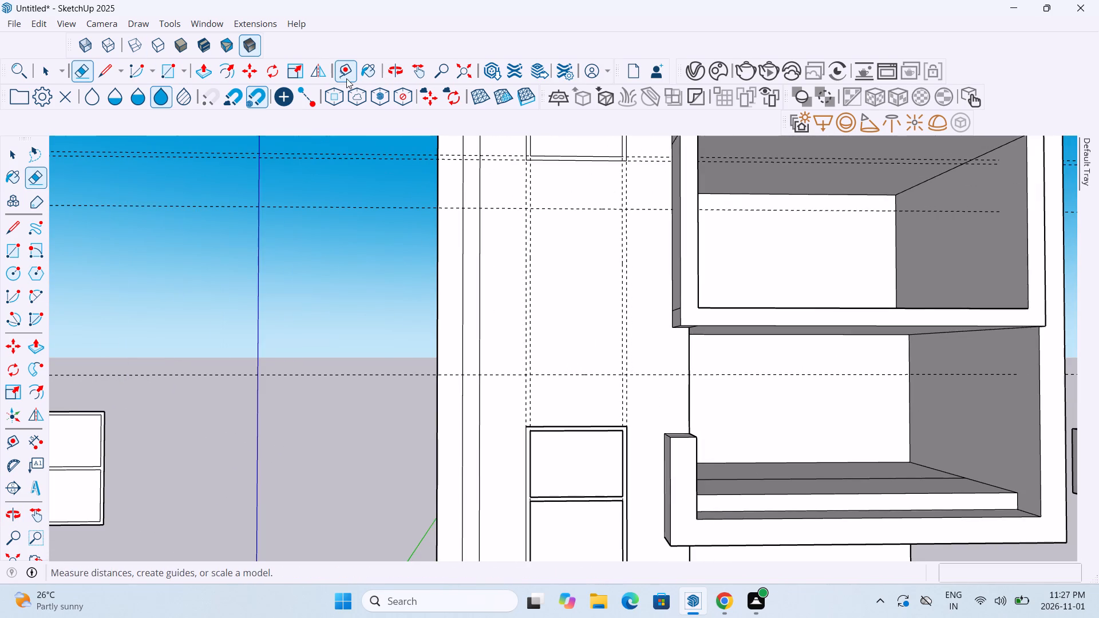
scroll(562, 391, up, 16)
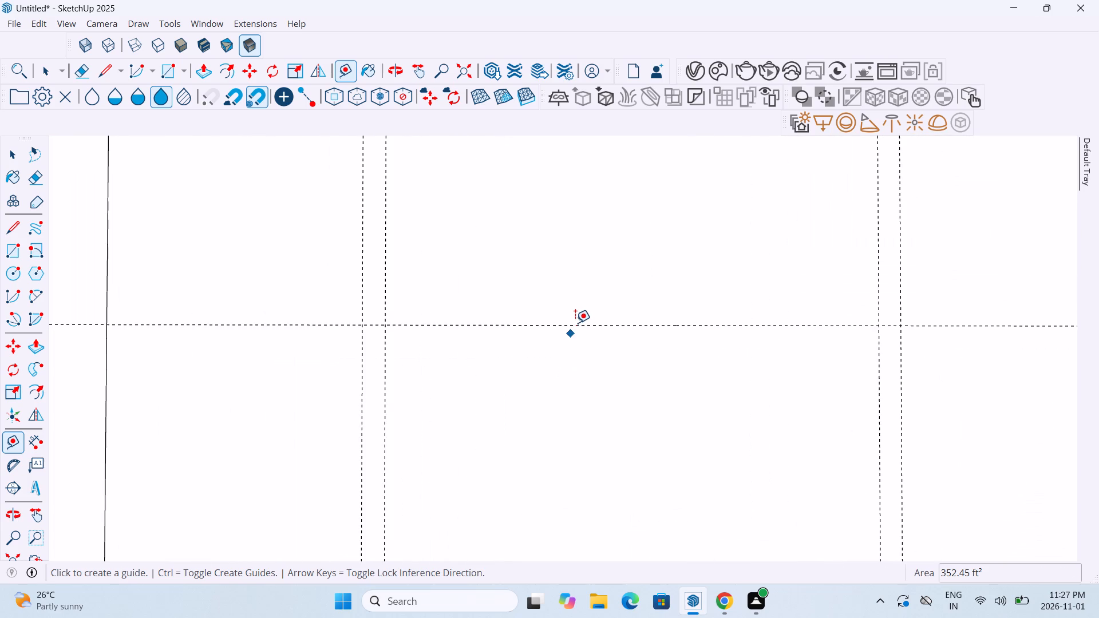
click(575, 322)
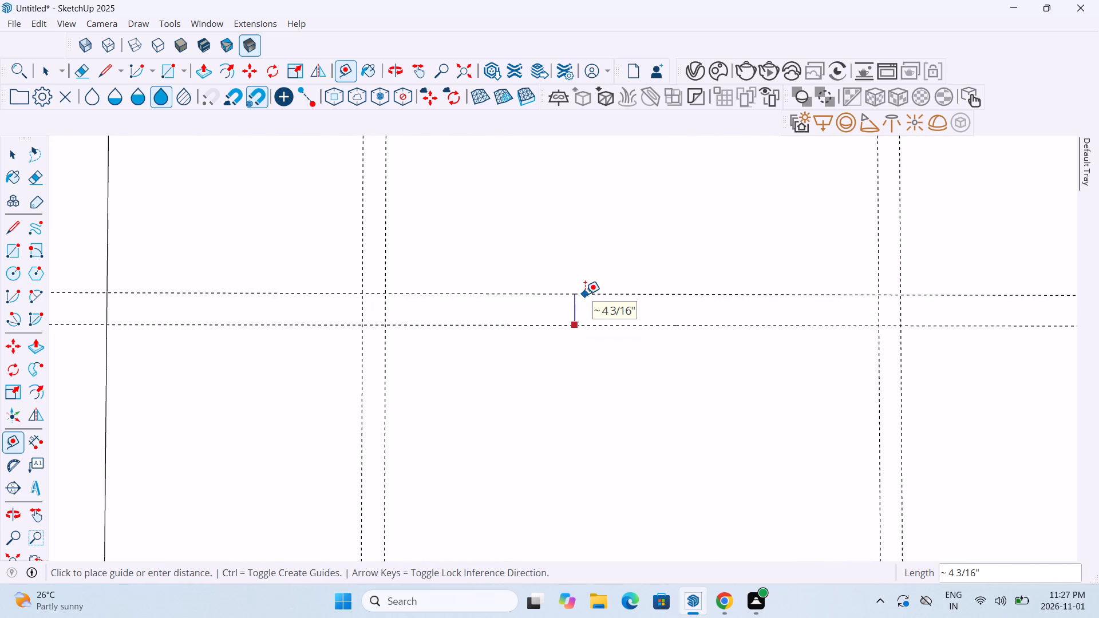
text(3")
key(Return)
Place a horizontal guide 3" below the single horizontal guide that runs just beneath the upper window.
scroll(585, 294, down, 2)
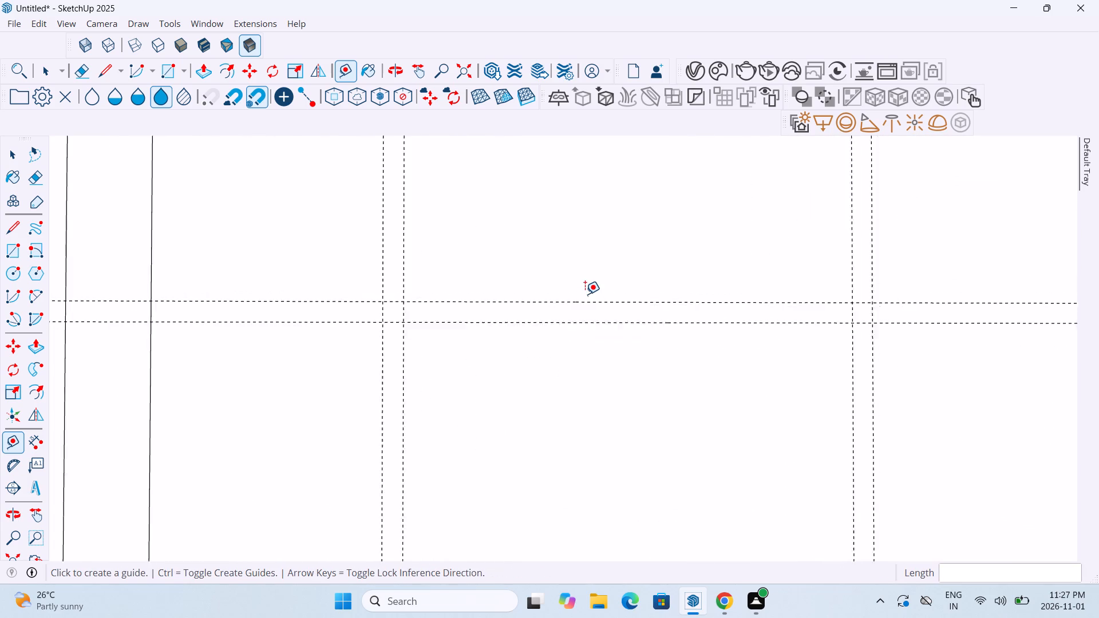
scroll(585, 294, down, 11)
scroll(585, 287, down, 10)
scroll(580, 186, up, 3)
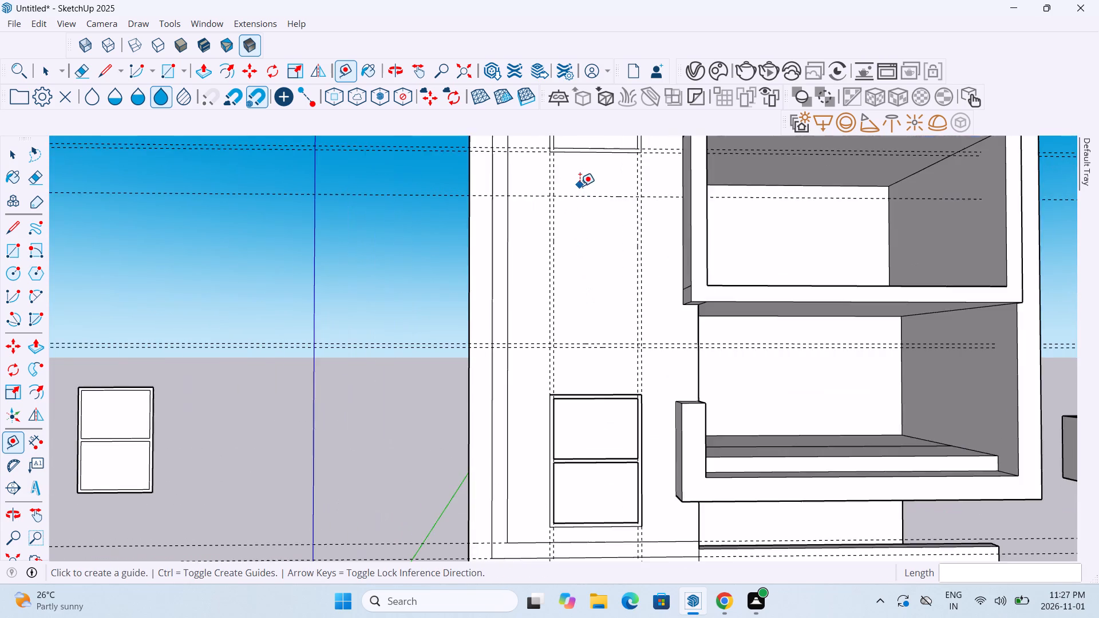
scroll(580, 186, up, 12)
click(590, 191)
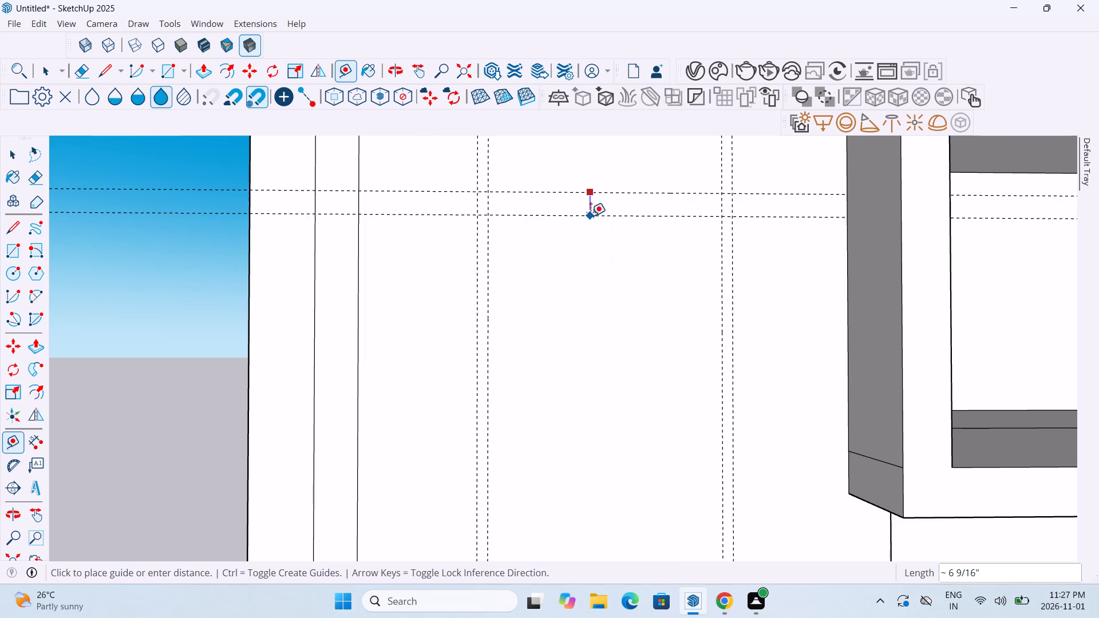
key(3)
key(shift+quotedbl)
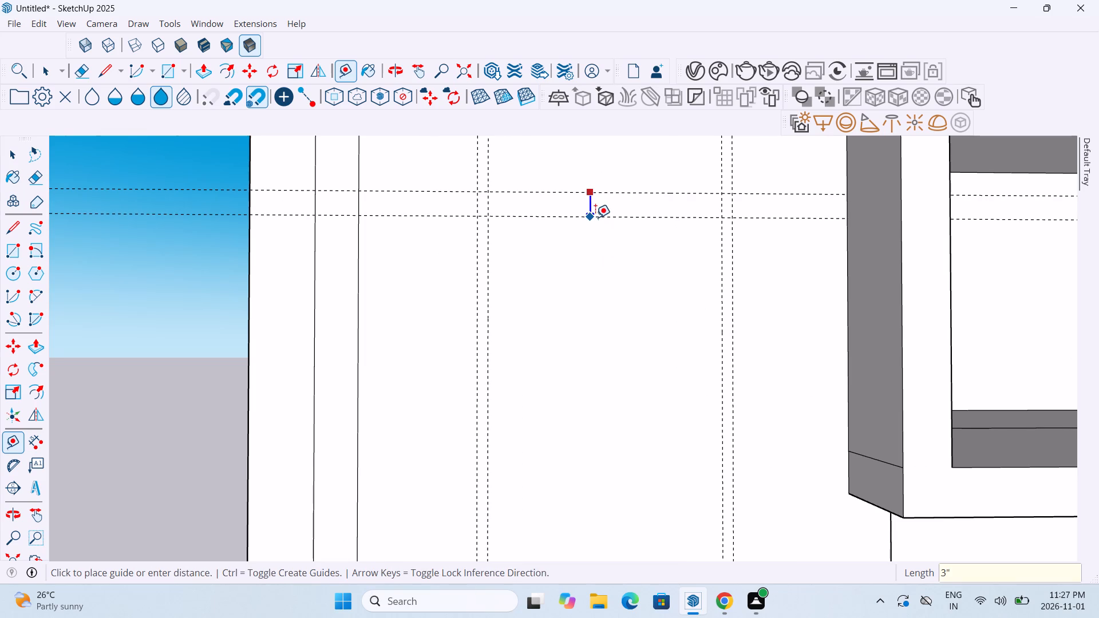
key(Return)
Place a horizontal guide 3' below the lower guide of the horizontal pair beneath the upper window.
scroll(595, 217, down, 5)
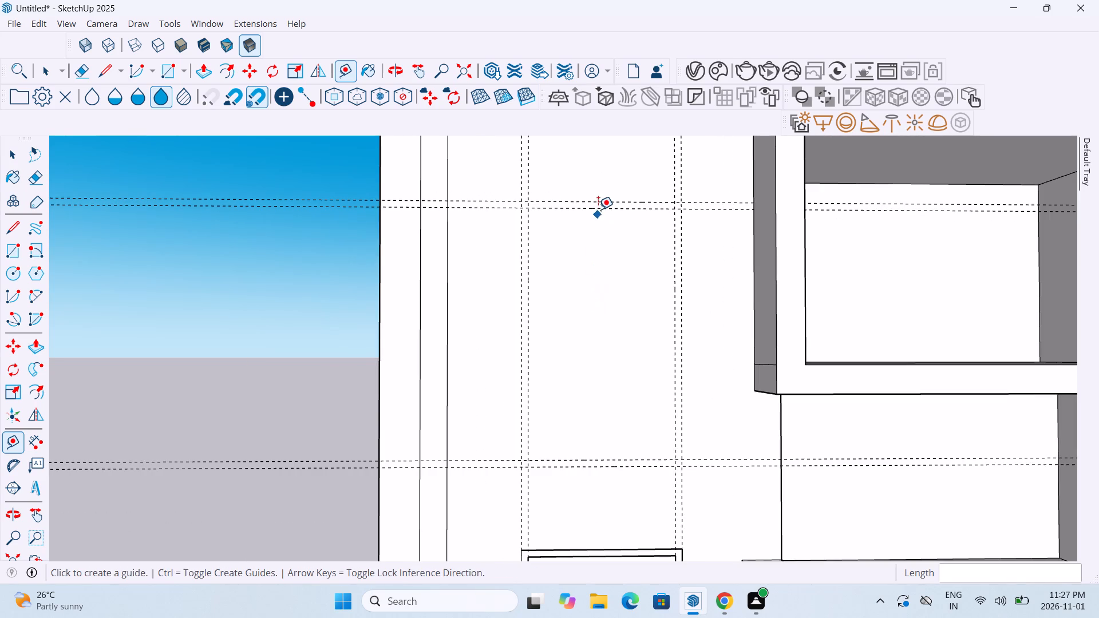
click(599, 208)
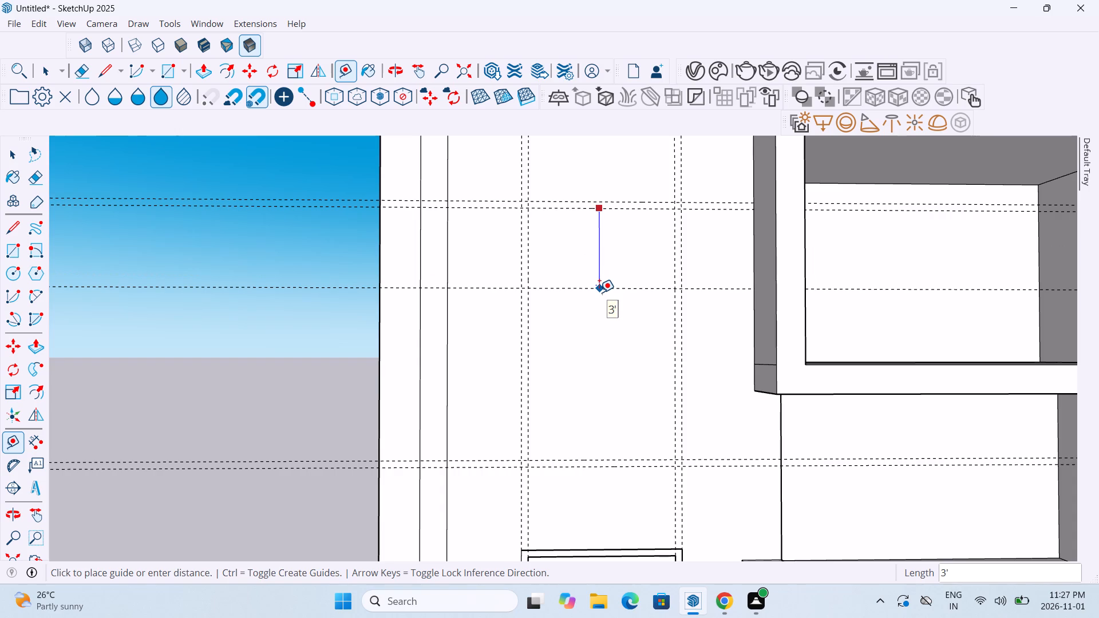
key(3)
key(apostrophe)
key(Return)
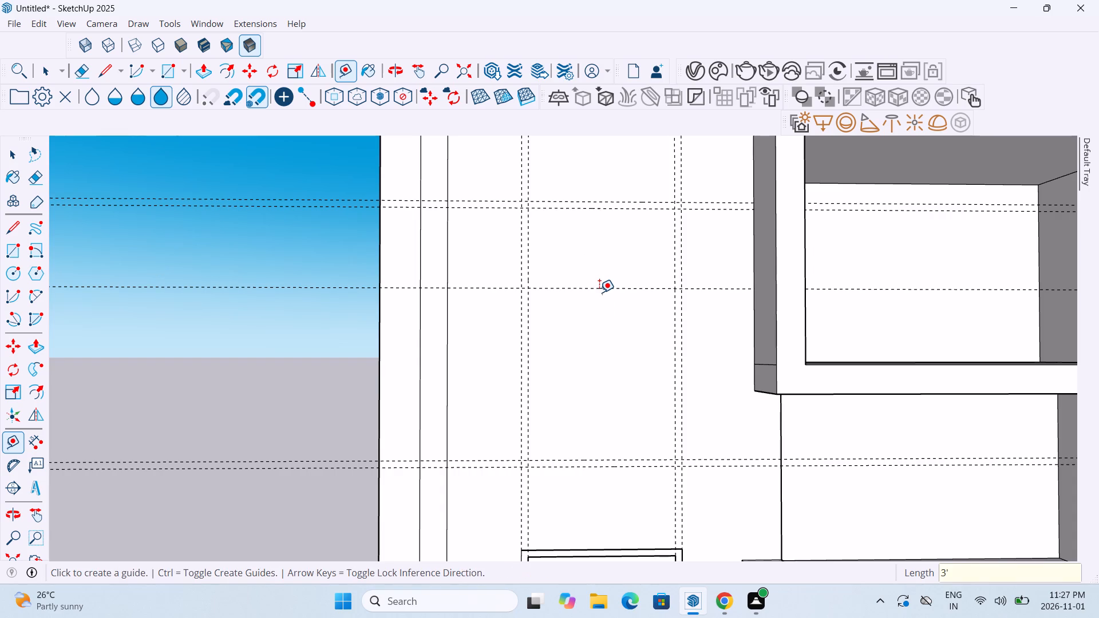
scroll(609, 453, up, 5)
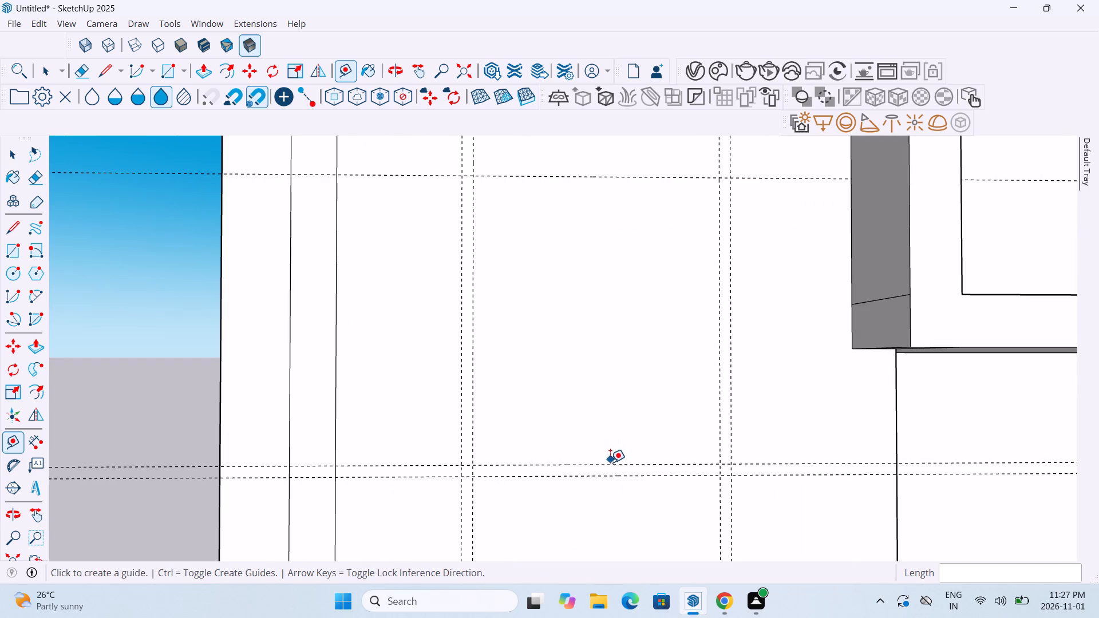
Place a horizontal guide 3' above the upper guide of the horizontal pair just above the lower window.
click(610, 463)
text(3')
key(Return)
scroll(612, 366, down, 9)
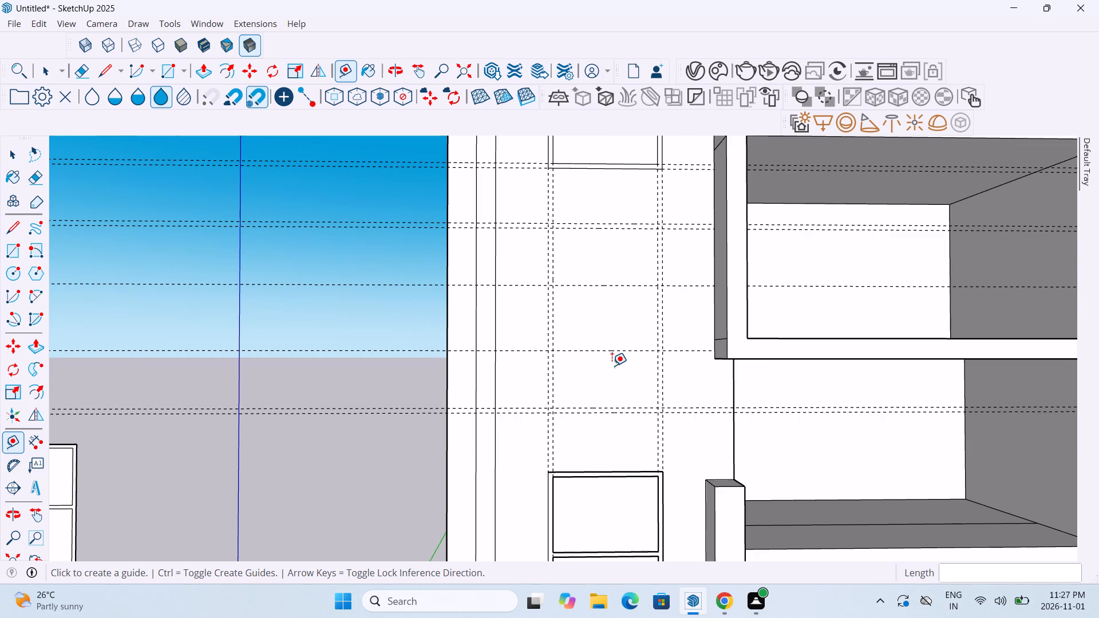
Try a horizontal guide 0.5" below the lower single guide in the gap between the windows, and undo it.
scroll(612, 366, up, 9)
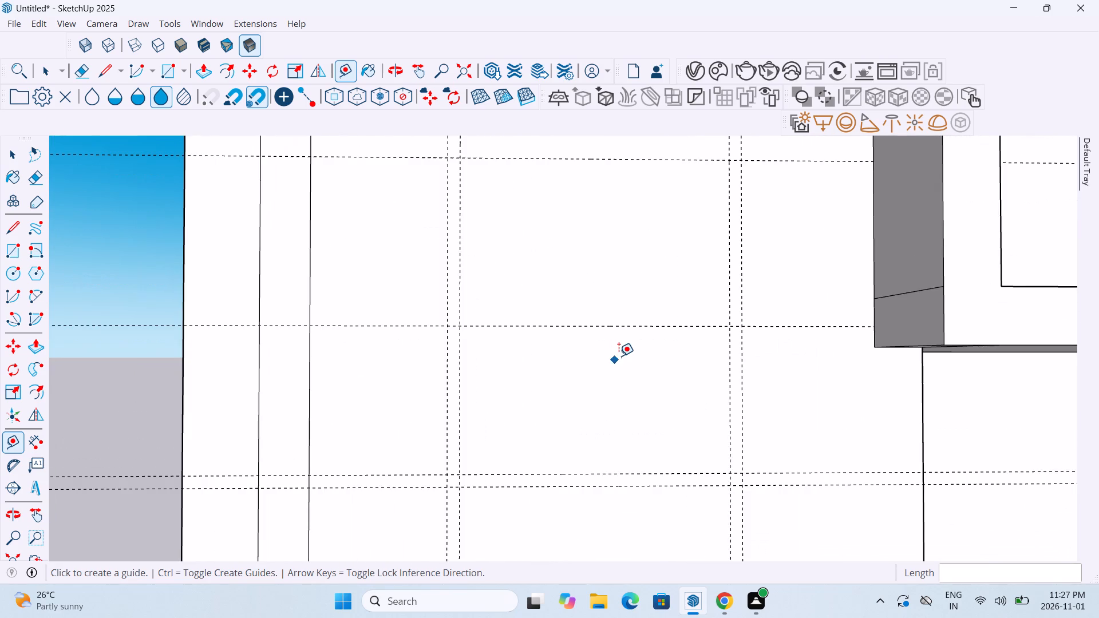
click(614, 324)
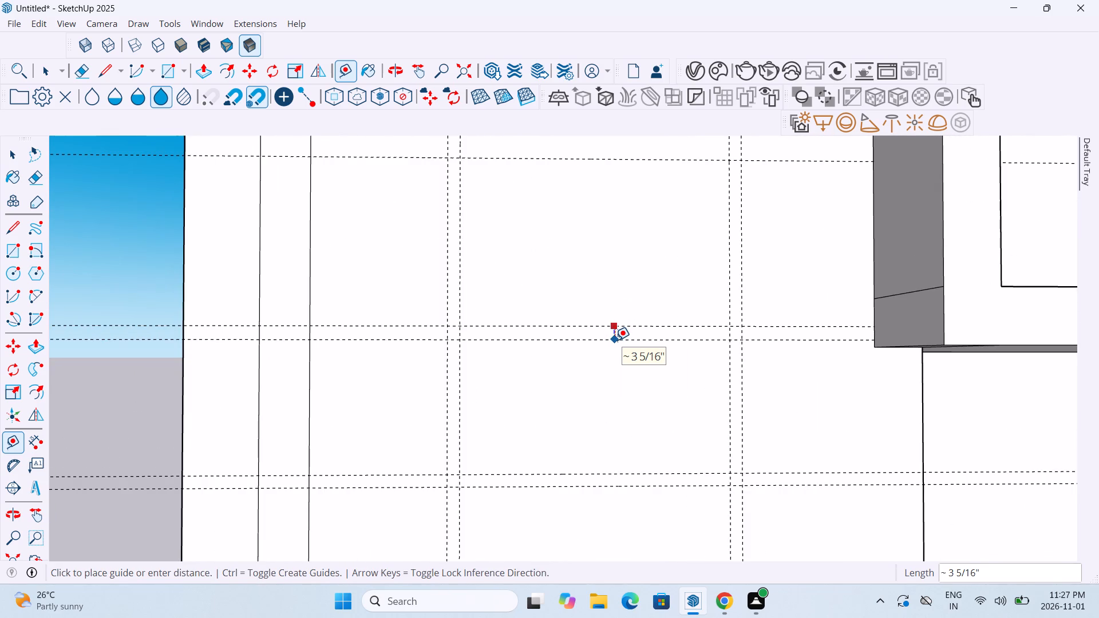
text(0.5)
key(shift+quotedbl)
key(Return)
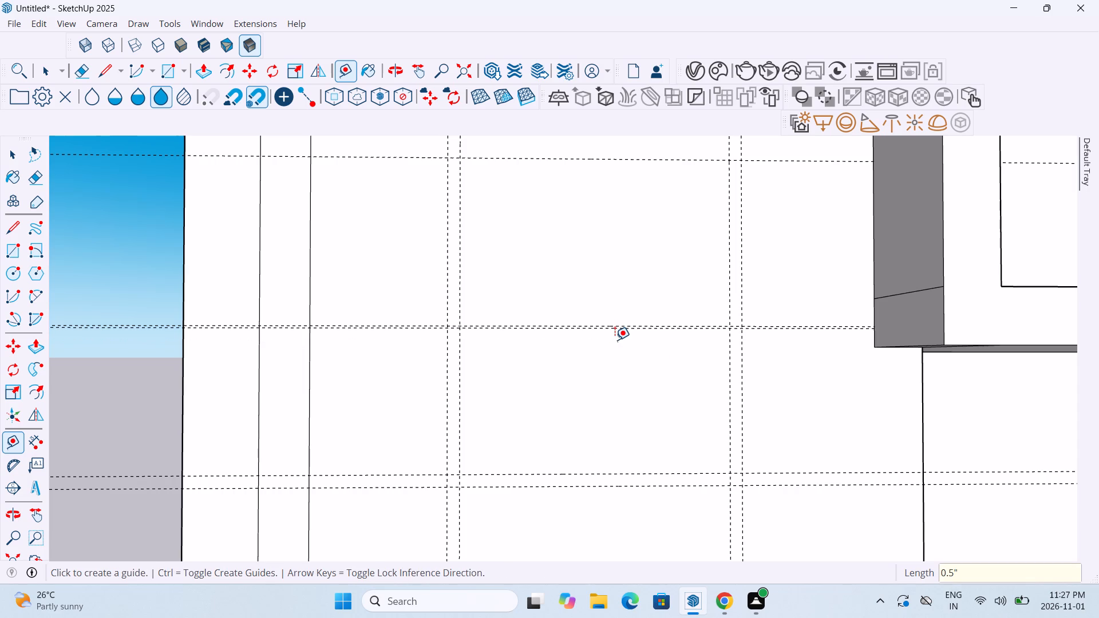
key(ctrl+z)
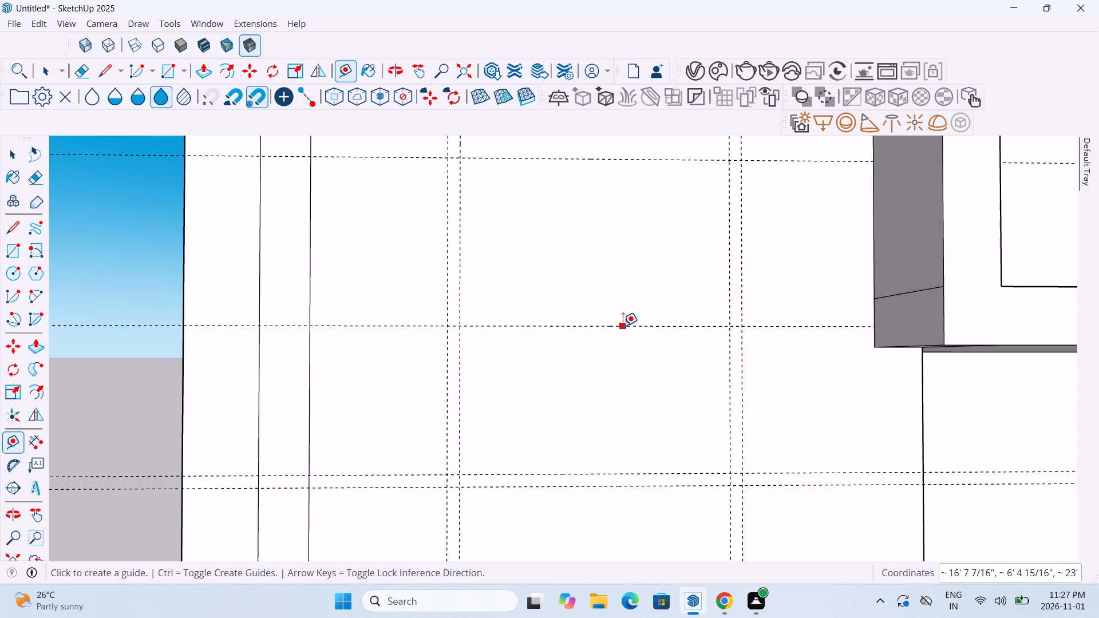
Place a horizontal guide 3" below the lower single horizontal guide in the gap between the windows.
click(623, 326)
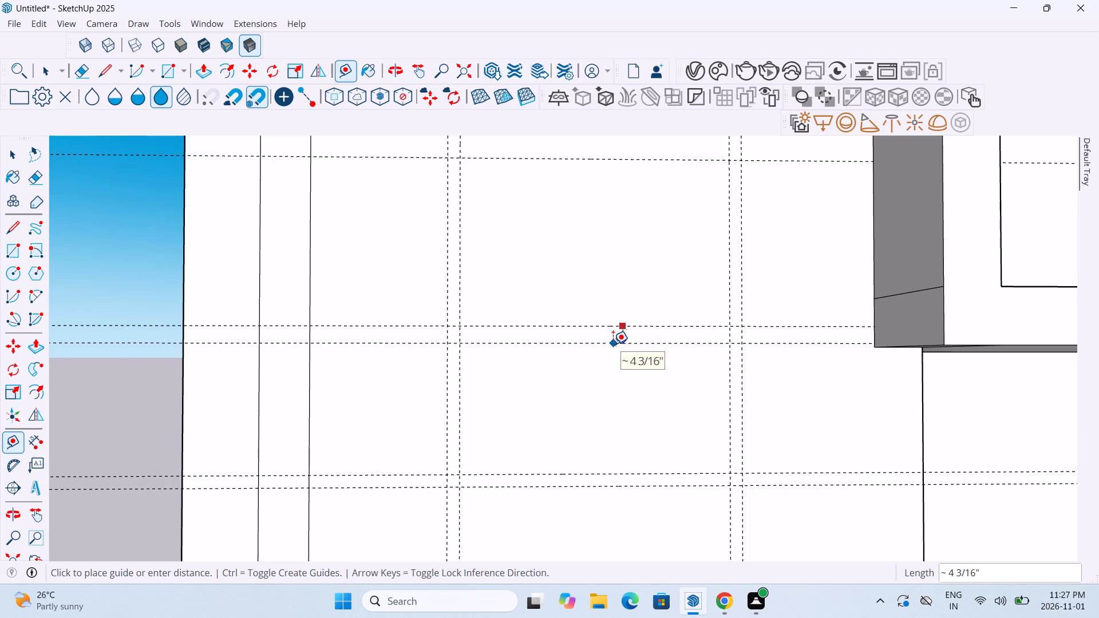
key(3)
key(shift+quotedbl)
key(Return)
Place a horizontal guide 3" above the remaining single horizontal guide in the gap between the windows.
scroll(613, 344, down, 2)
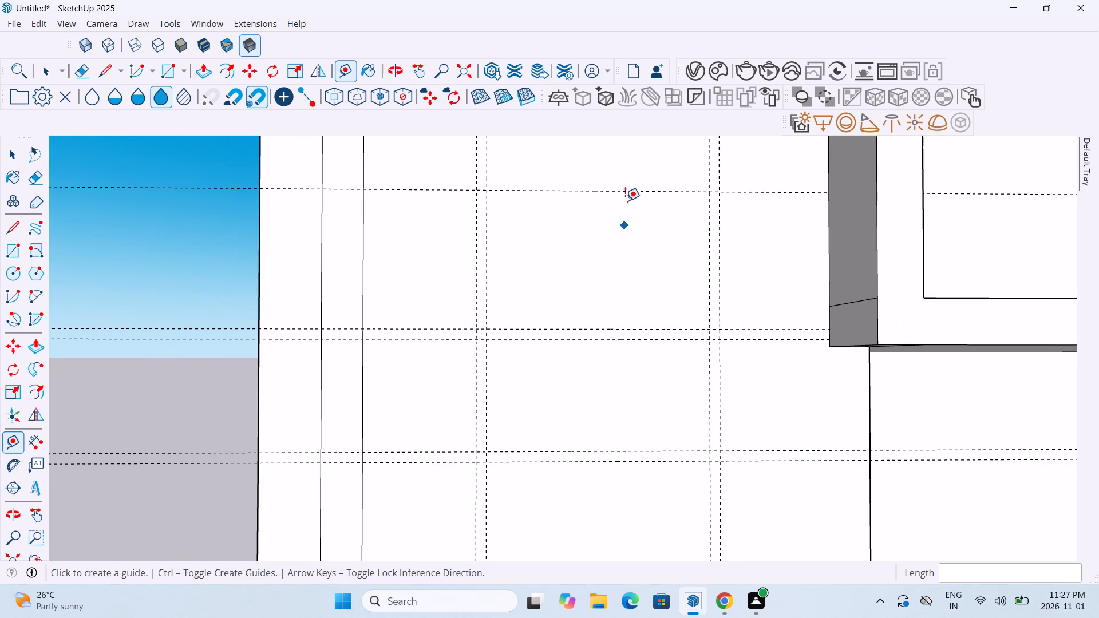
click(626, 191)
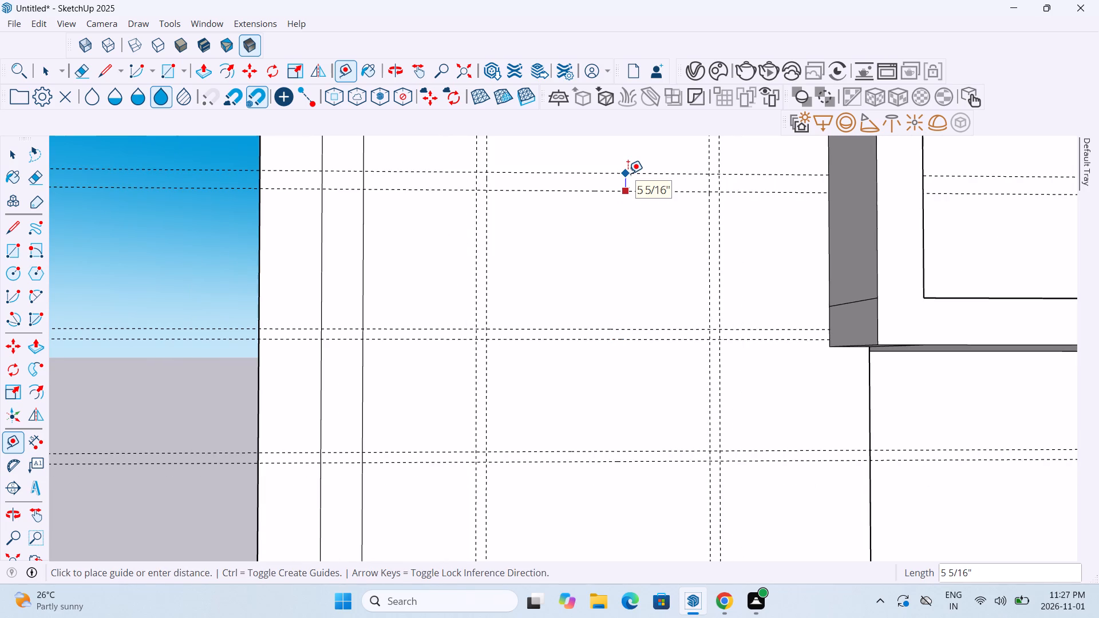
text(3")
key(Return)
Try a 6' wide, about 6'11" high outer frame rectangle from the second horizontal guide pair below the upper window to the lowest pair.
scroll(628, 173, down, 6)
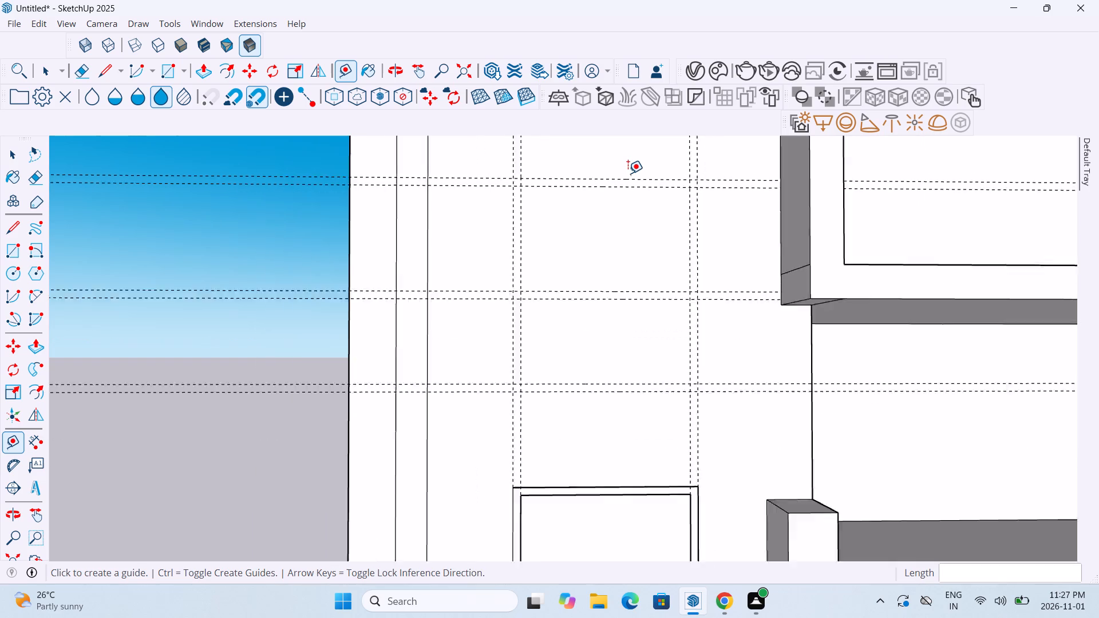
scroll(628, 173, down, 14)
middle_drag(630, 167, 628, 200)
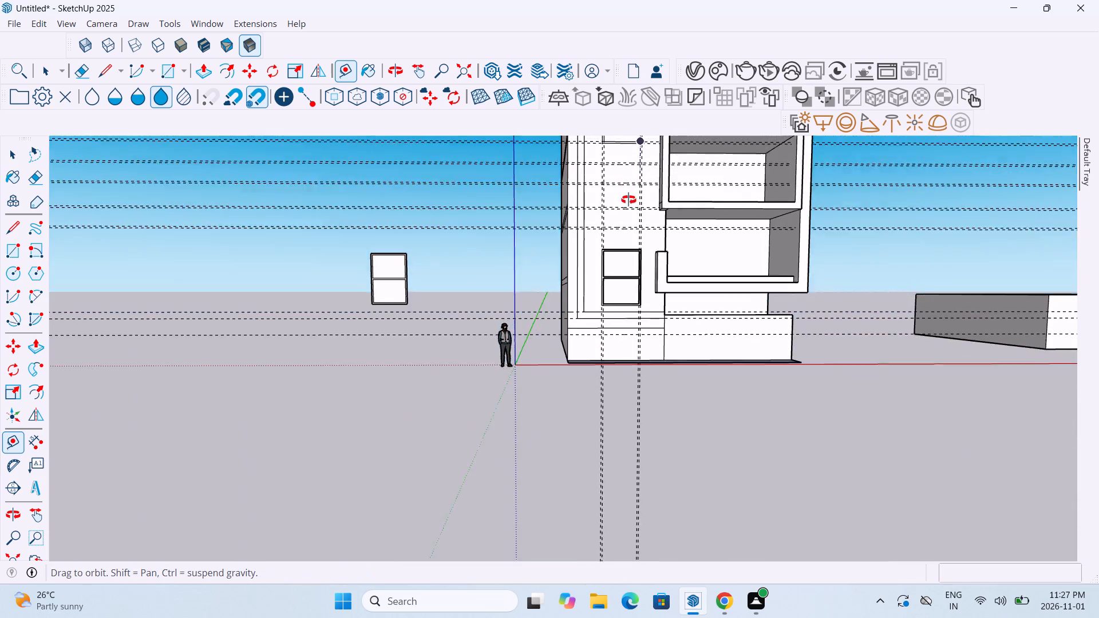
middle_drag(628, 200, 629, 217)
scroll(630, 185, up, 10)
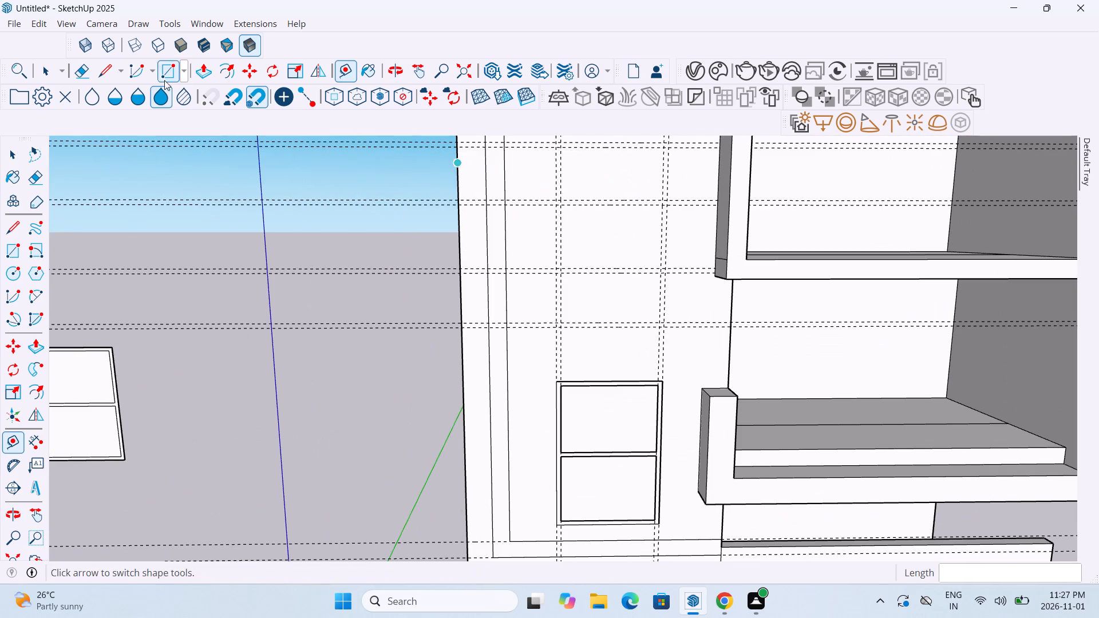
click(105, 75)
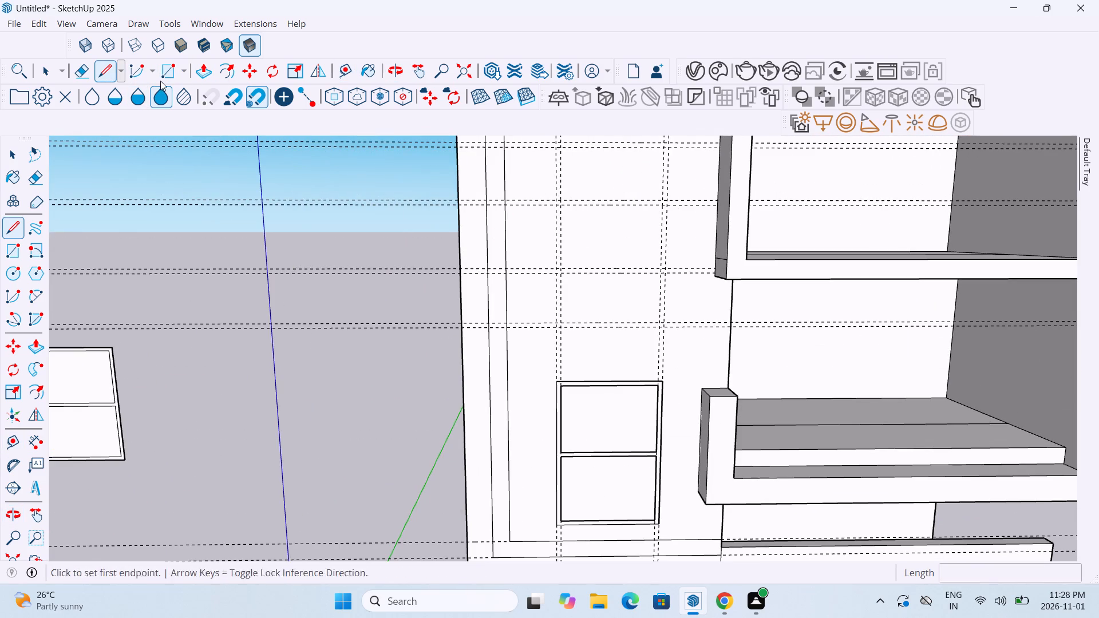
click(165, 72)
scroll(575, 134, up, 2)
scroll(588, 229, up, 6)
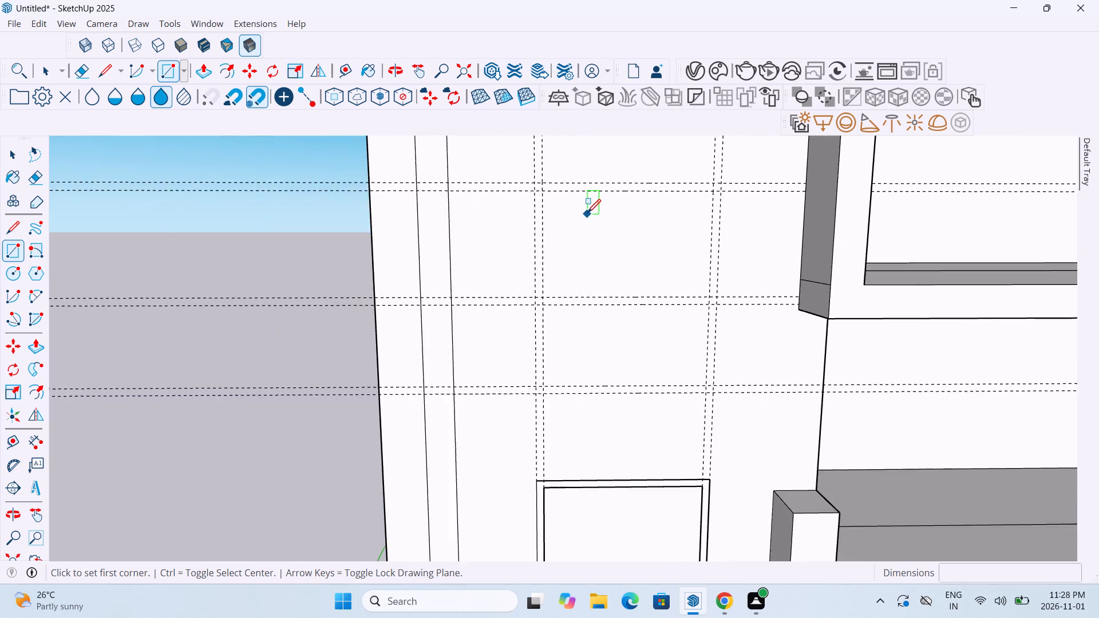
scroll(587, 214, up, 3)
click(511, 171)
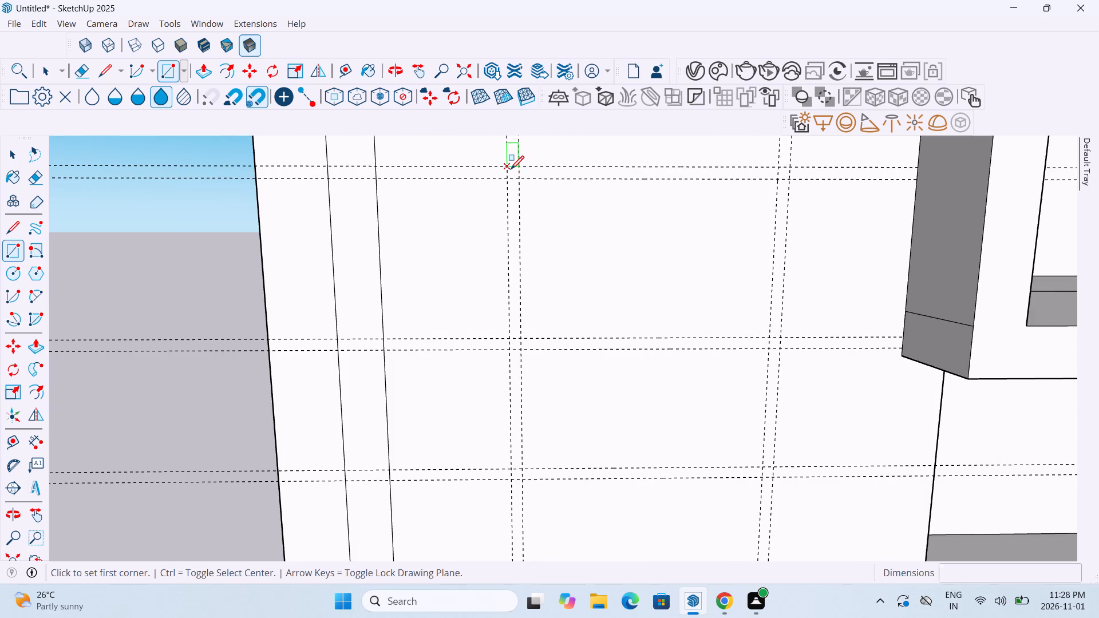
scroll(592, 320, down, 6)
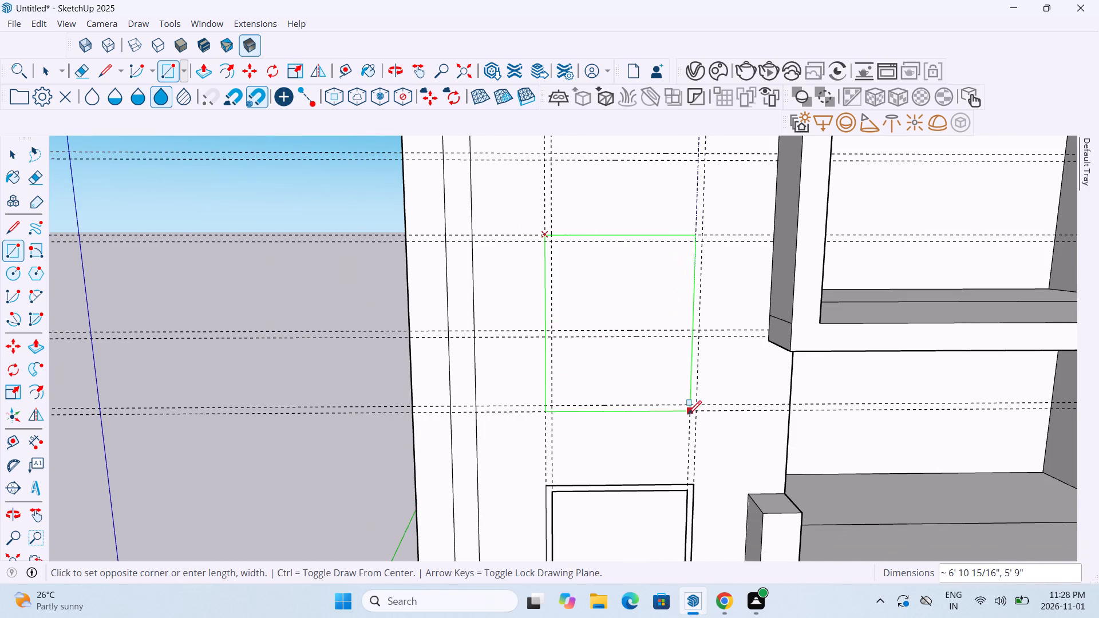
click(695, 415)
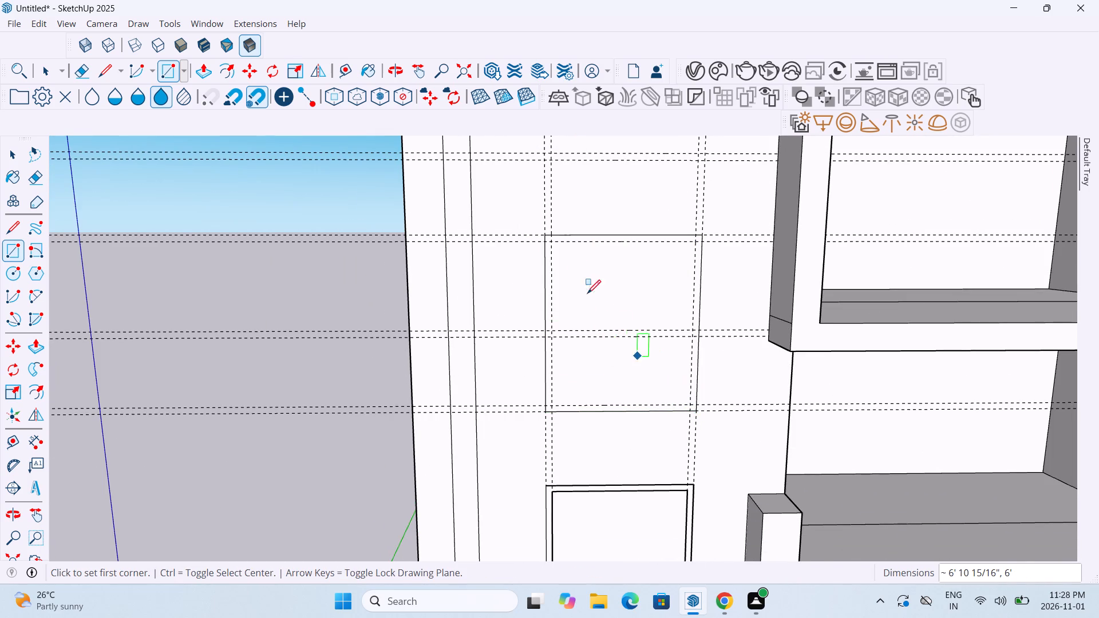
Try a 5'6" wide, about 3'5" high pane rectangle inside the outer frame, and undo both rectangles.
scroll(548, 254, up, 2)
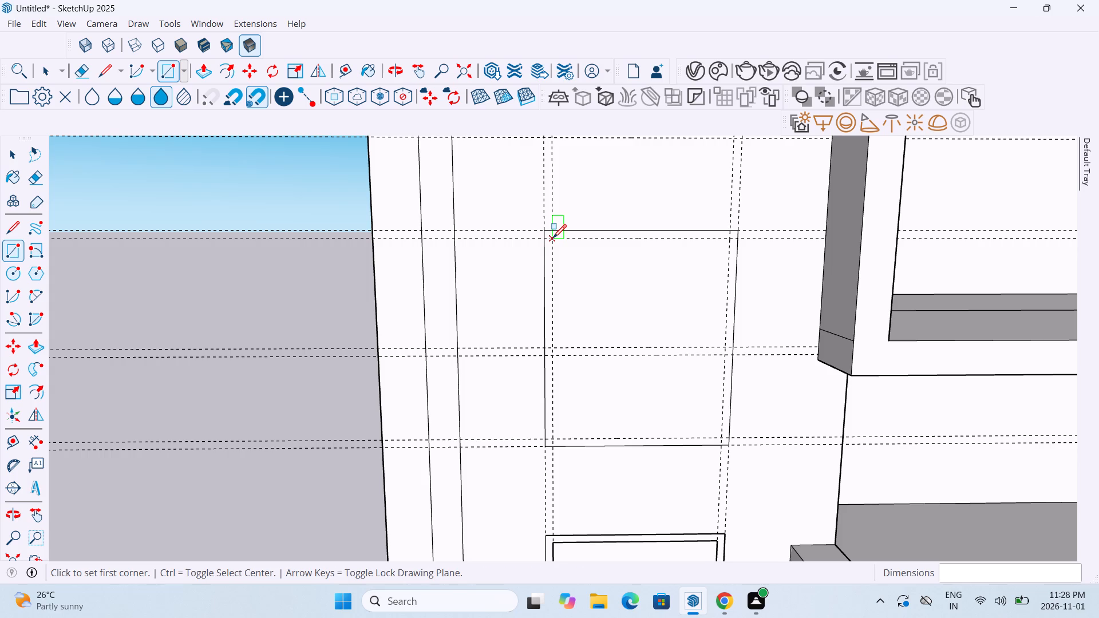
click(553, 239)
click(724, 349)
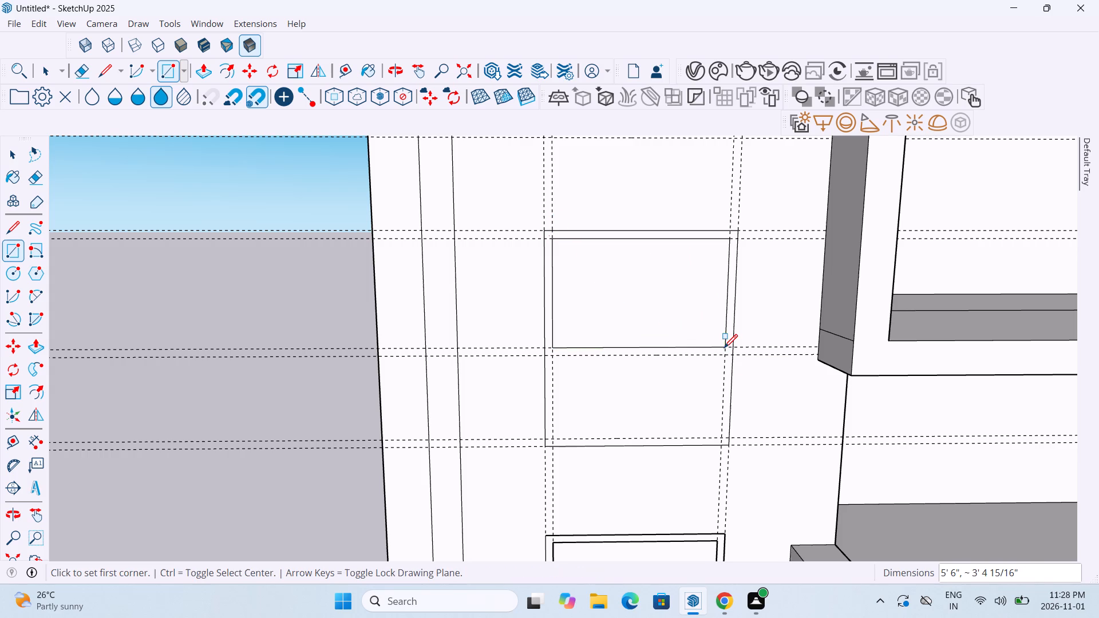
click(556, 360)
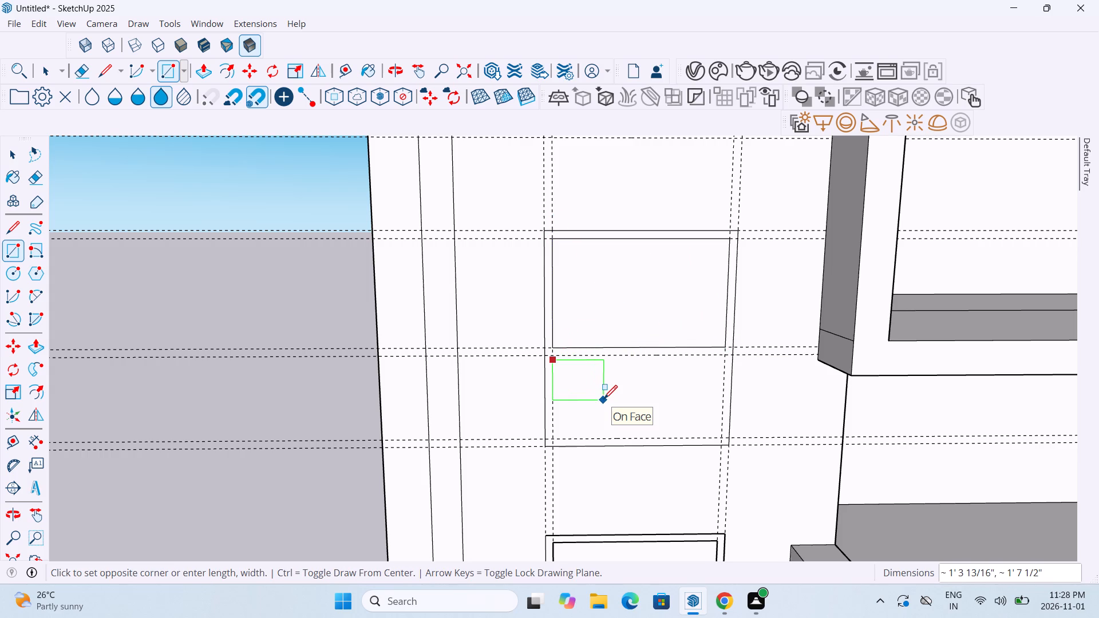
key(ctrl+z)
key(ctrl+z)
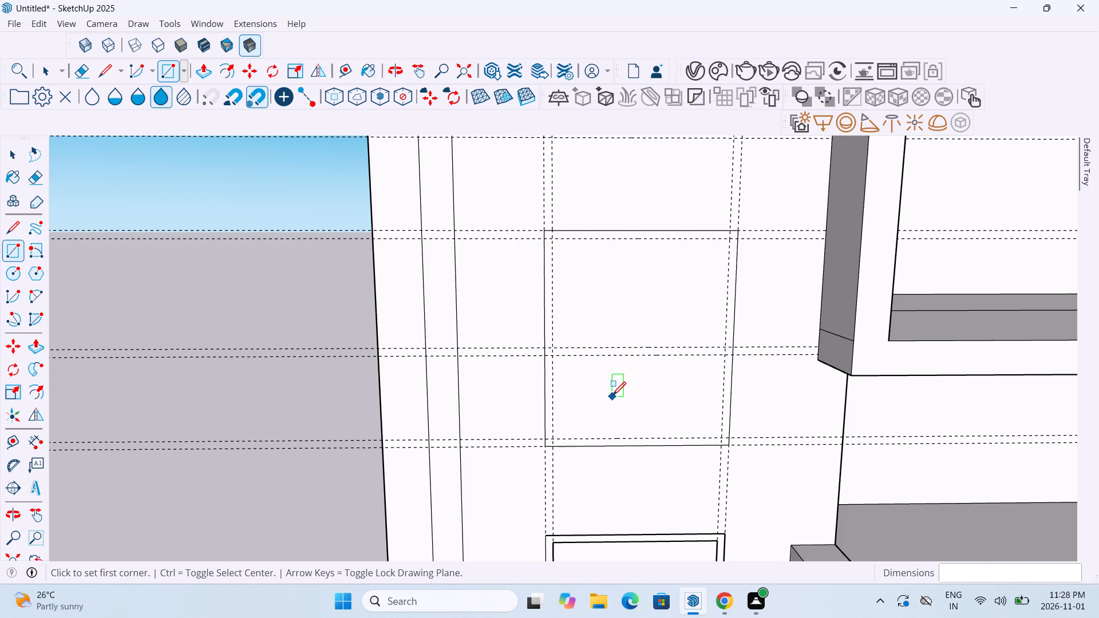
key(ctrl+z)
Draw the middle window's outer frame rectangle, 6' by about 9'11", on the outermost guides between the upper and lower windows.
scroll(620, 277, down, 3)
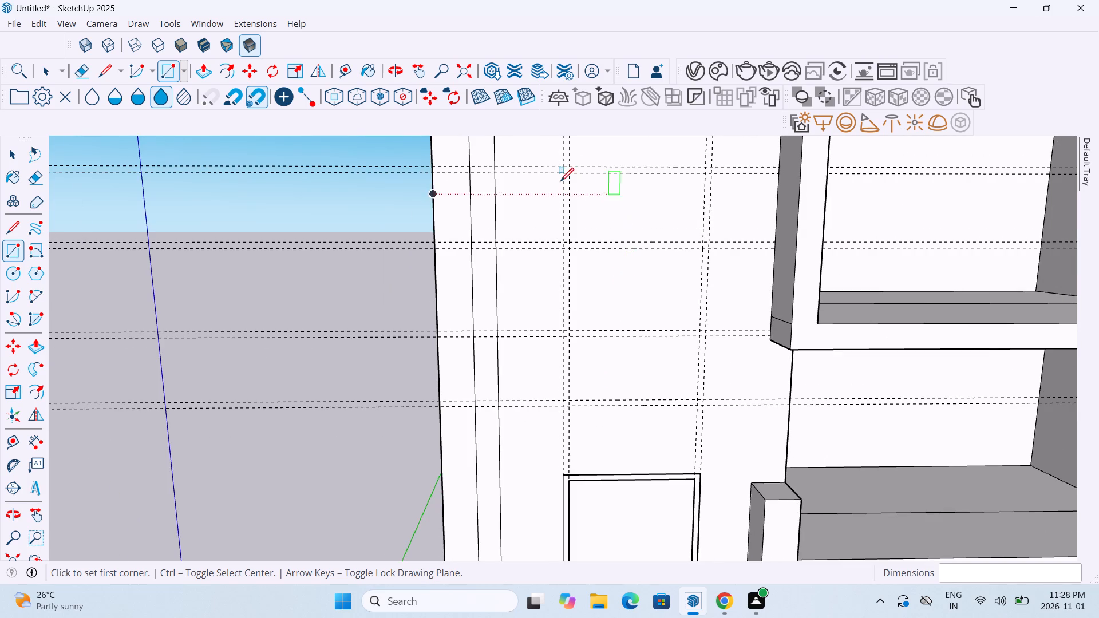
click(563, 168)
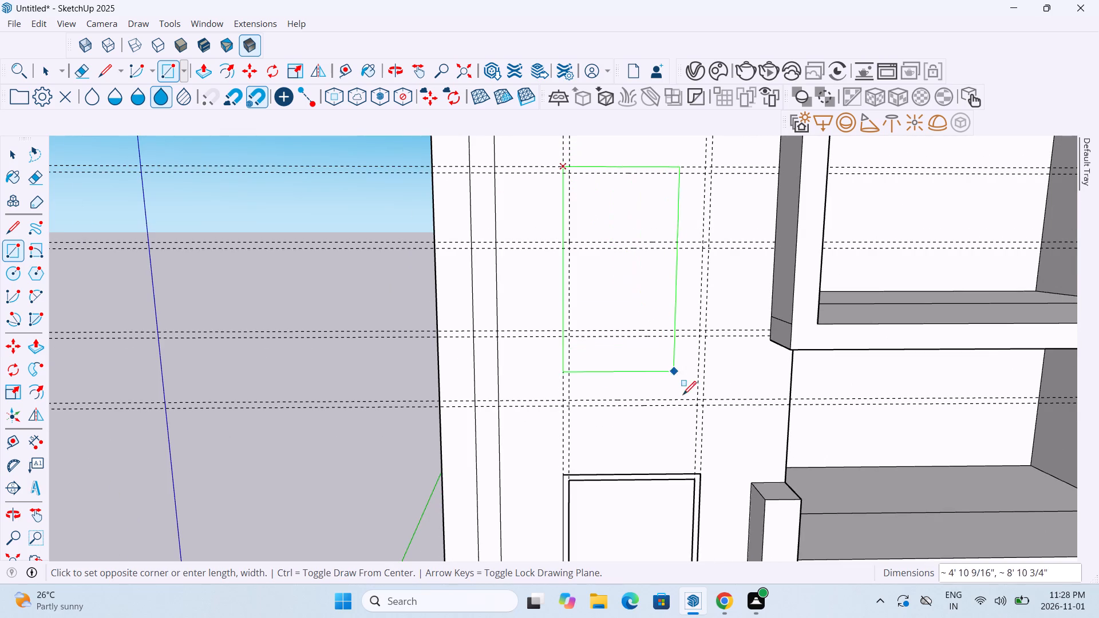
click(706, 409)
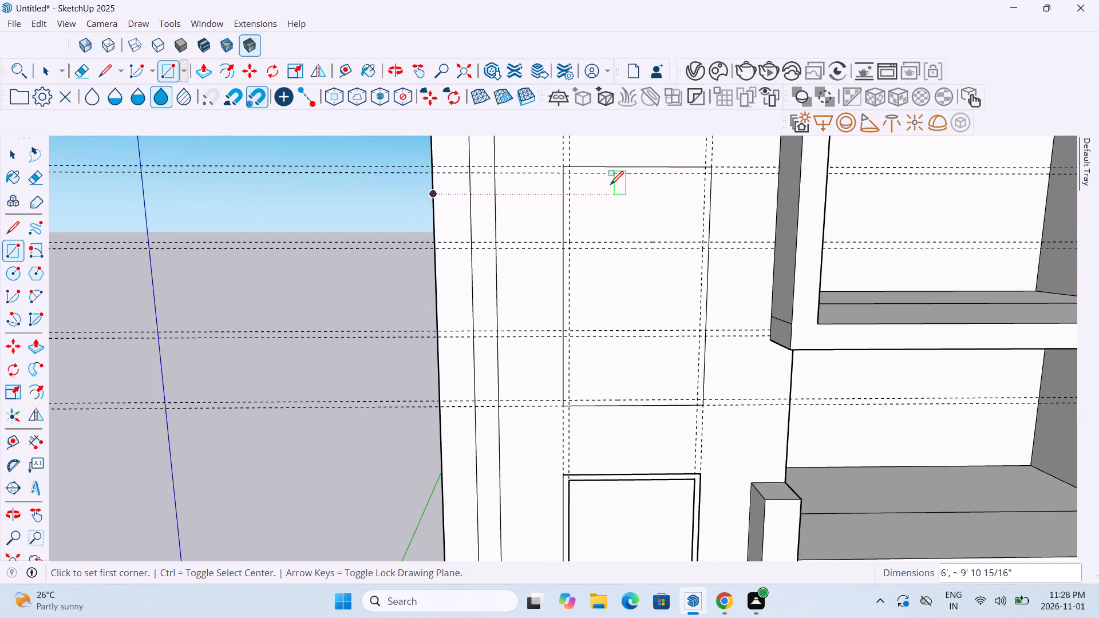
Draw three stacked 5'6" wide pane rectangles inside the outer frame, following the inner guides and the 3" dividers.
click(572, 176)
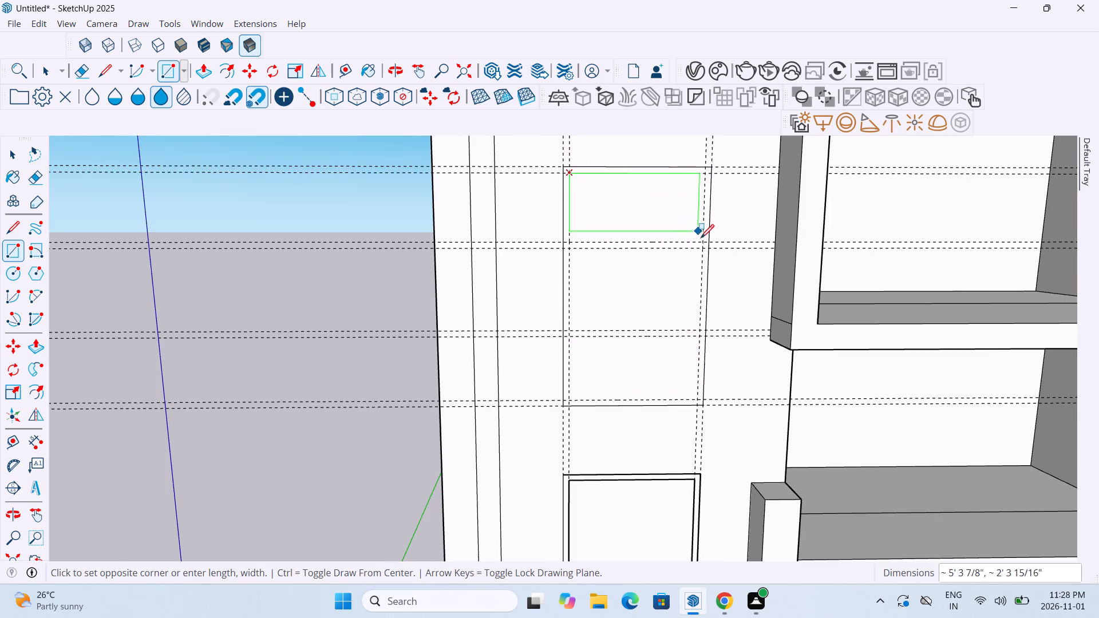
click(701, 239)
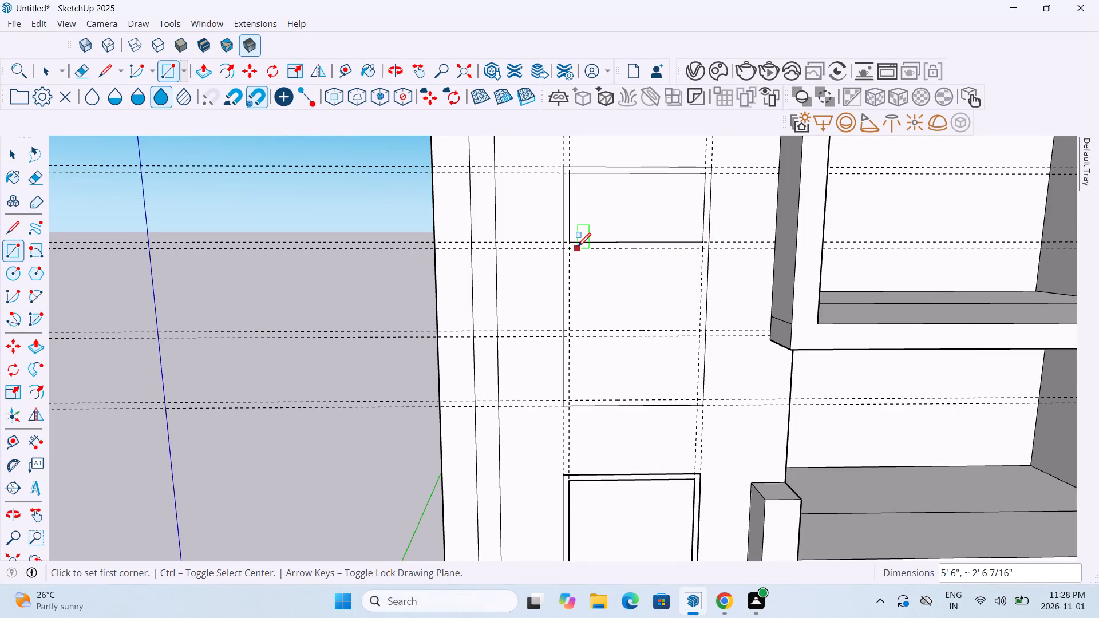
click(572, 251)
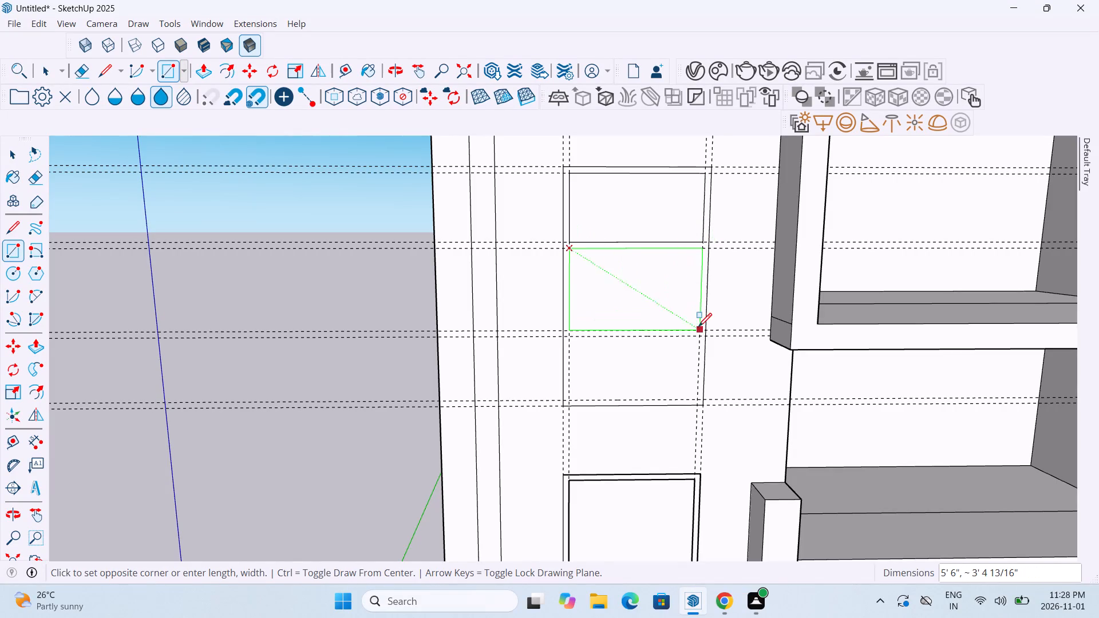
click(699, 330)
click(571, 336)
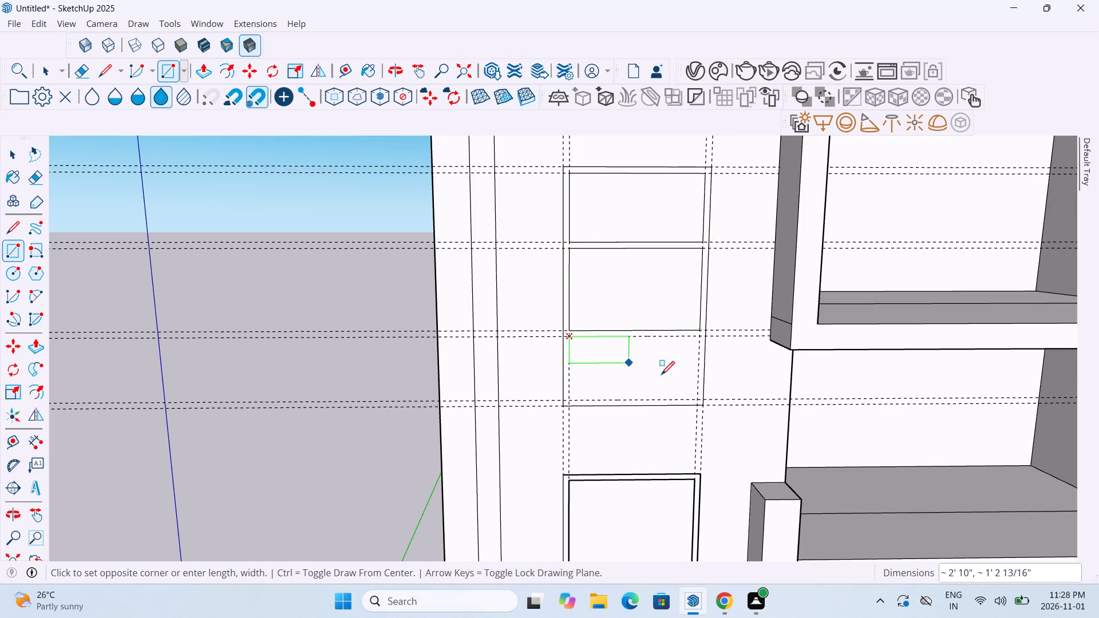
click(696, 397)
Erase all the horizontal and vertical guides around the building's facade, including those near its base.
scroll(698, 397, down, 7)
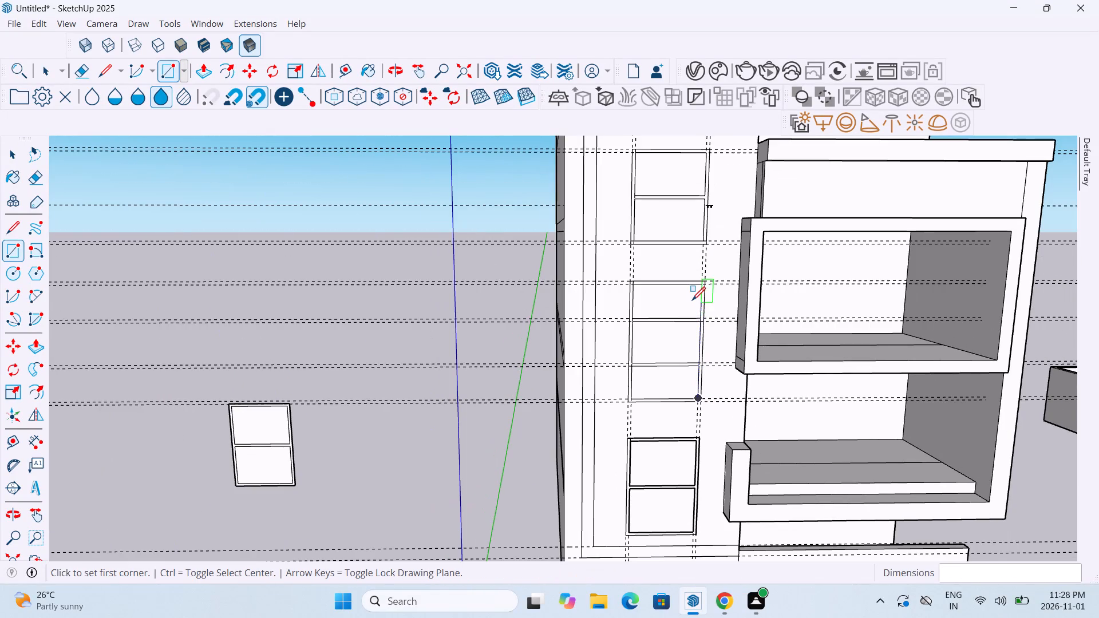
scroll(690, 296, up, 2)
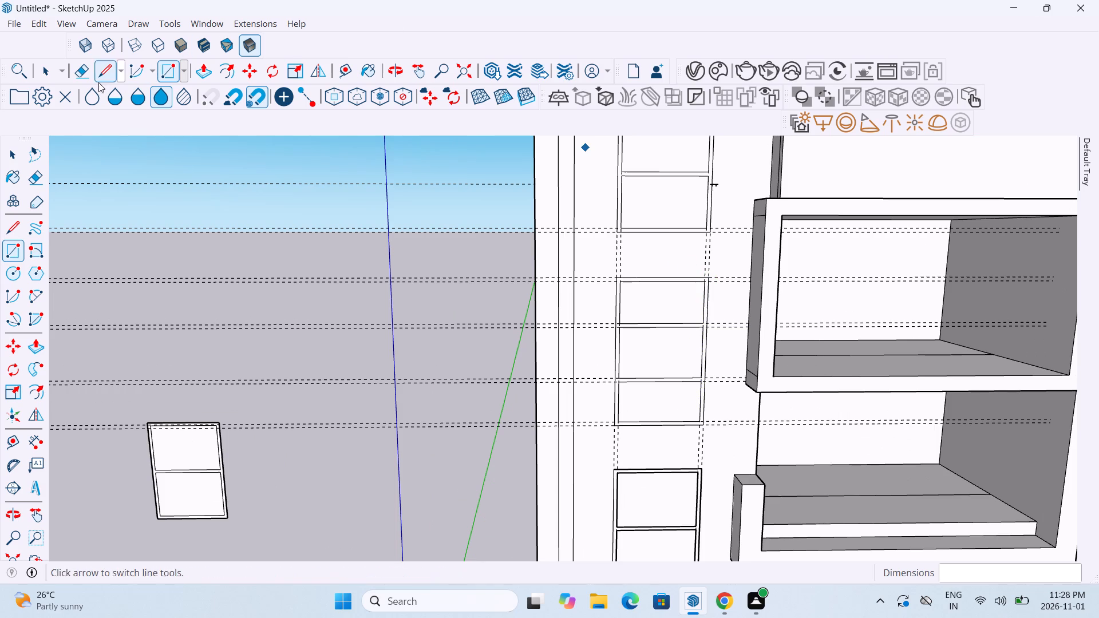
click(80, 75)
scroll(588, 297, up, 4)
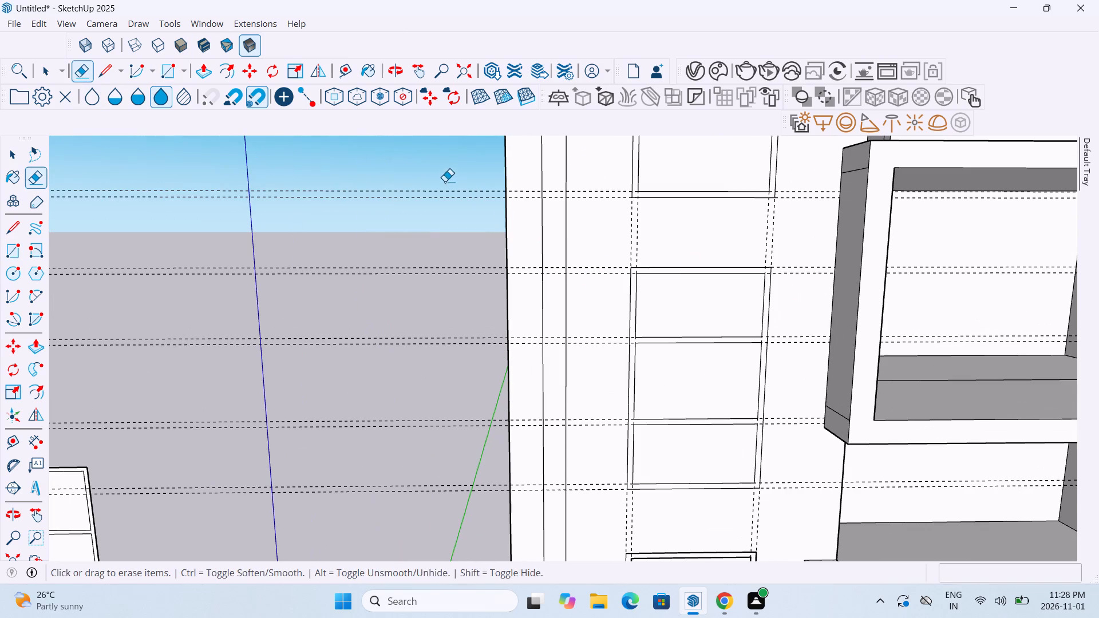
drag(440, 175, 397, 501)
scroll(399, 497, down, 11)
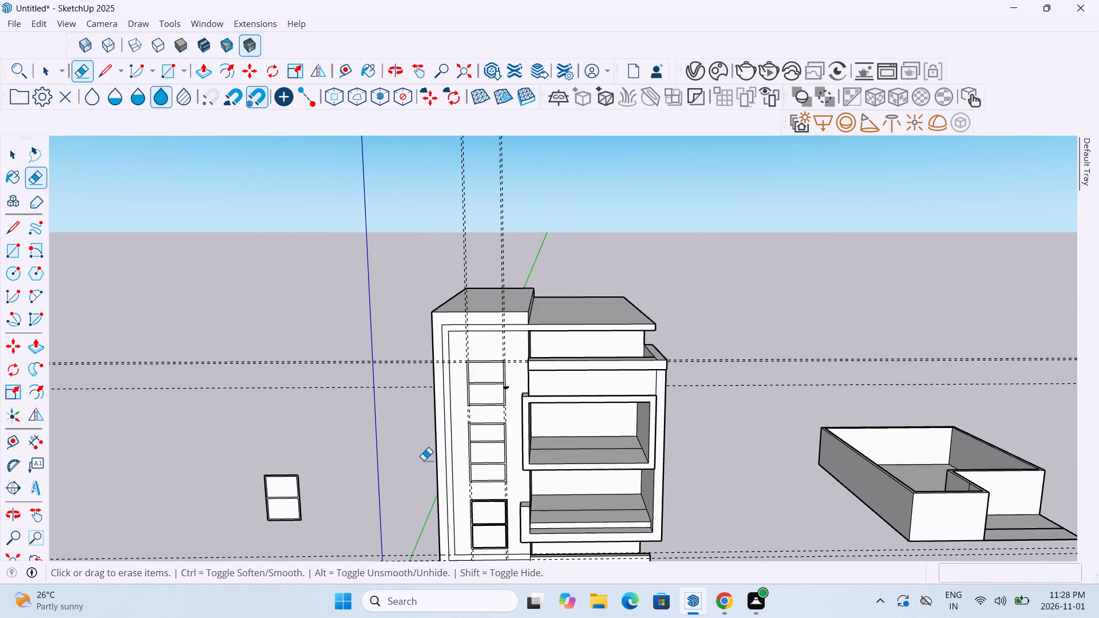
drag(397, 336, 376, 415)
drag(408, 259, 608, 241)
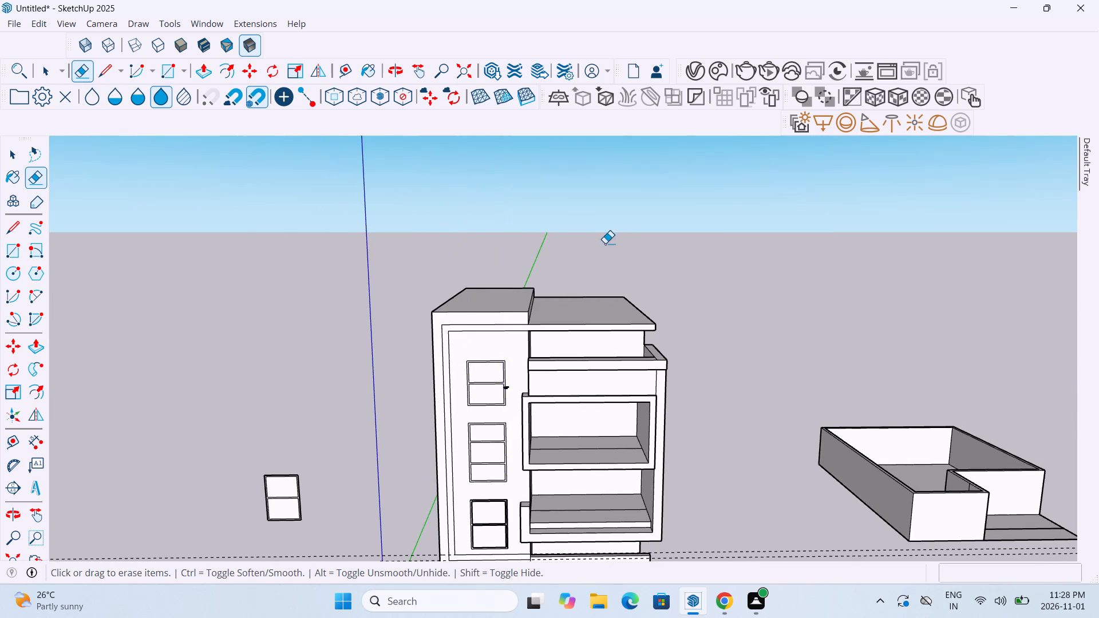
scroll(484, 437, down, 11)
scroll(471, 550, up, 5)
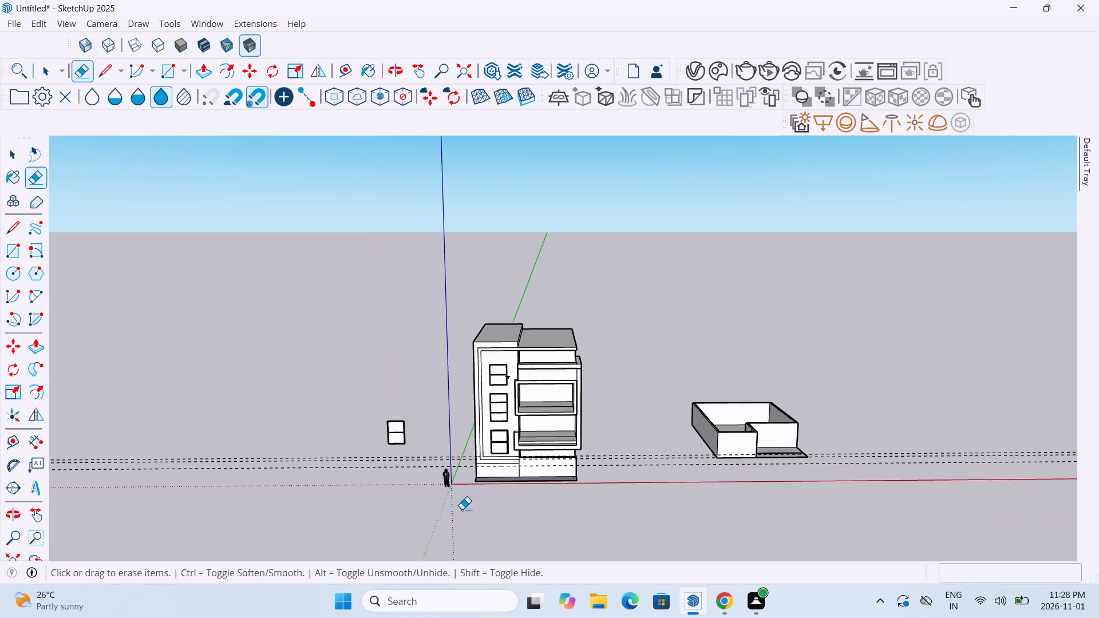
scroll(462, 509, up, 12)
drag(428, 340, 437, 415)
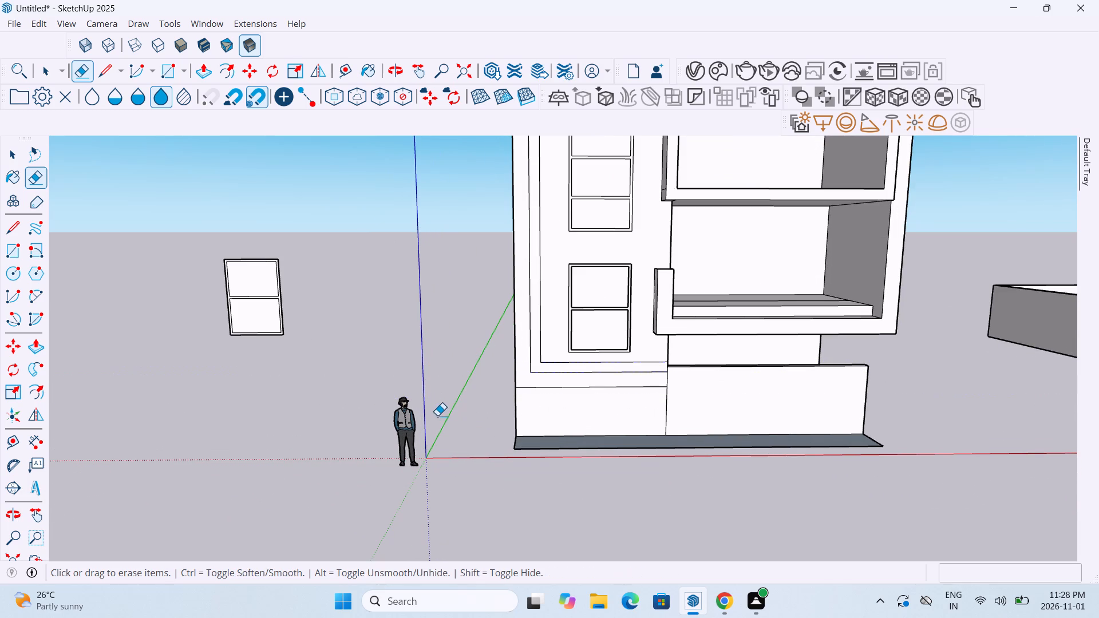
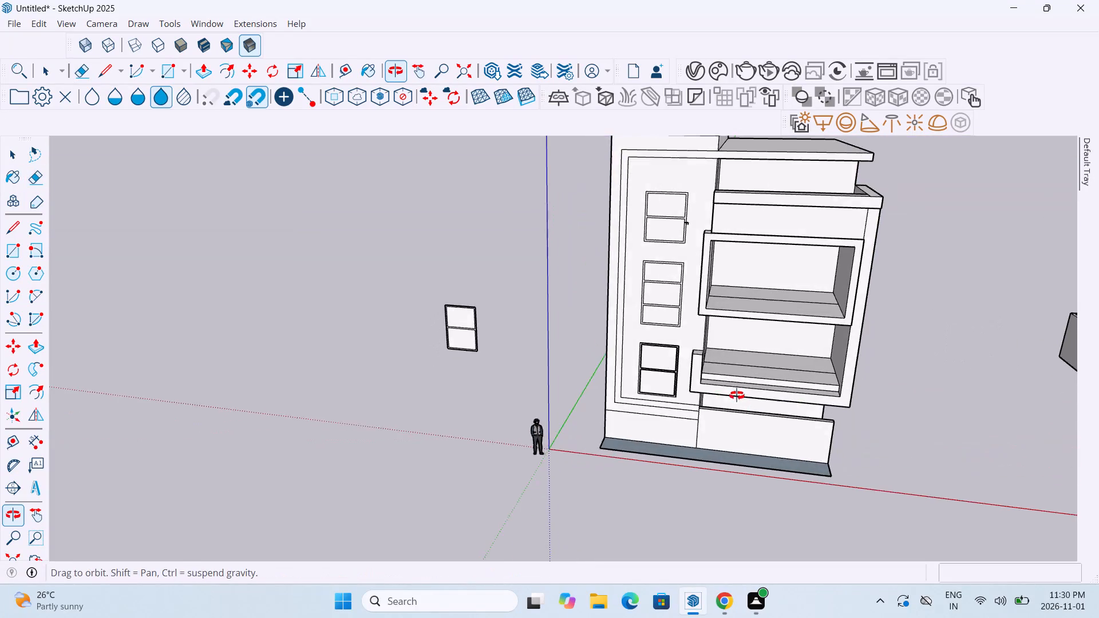
Draw a 19' line across the upper balcony's floor between its side walls, close to and parallel with the front edge.
scroll(736, 396, down, 3)
scroll(665, 326, up, 9)
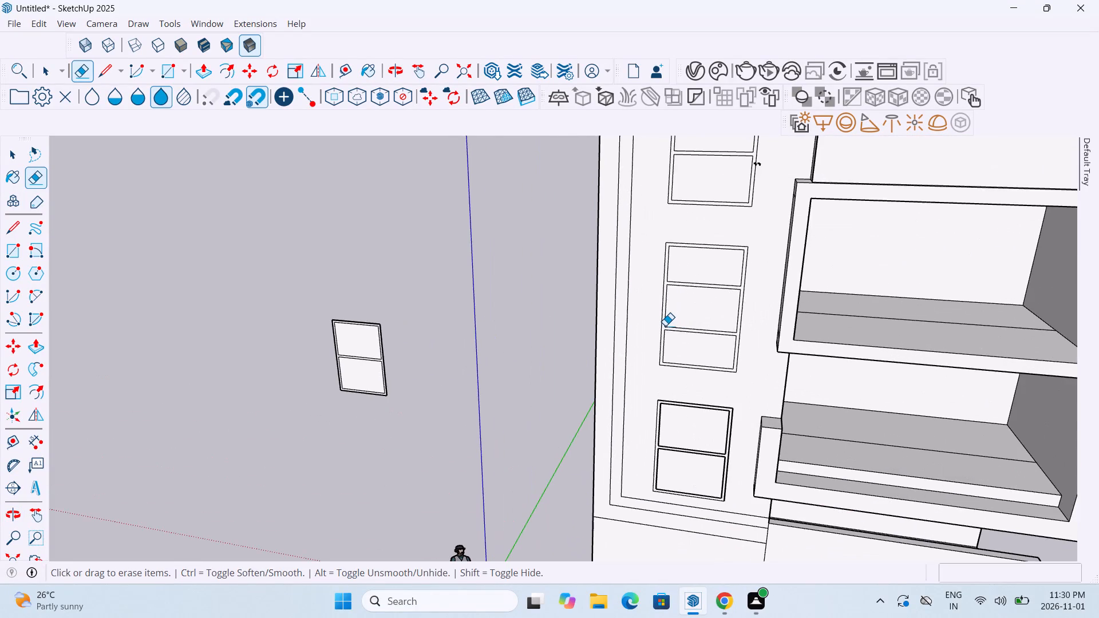
scroll(666, 326, down, 7)
middle_drag(797, 270, 812, 216)
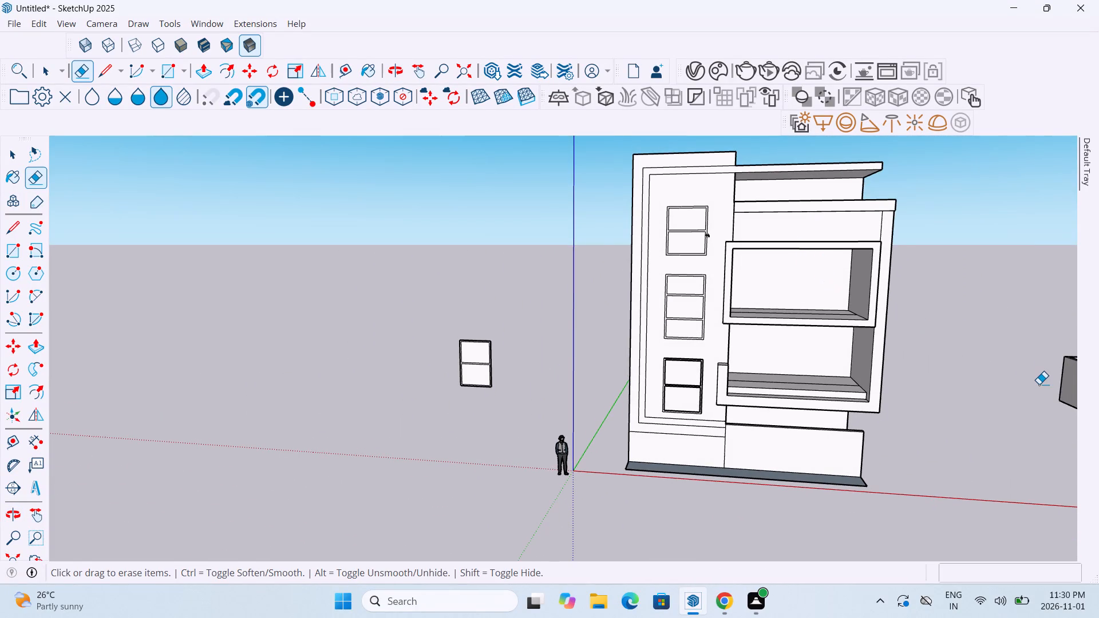
scroll(1034, 395, down, 2)
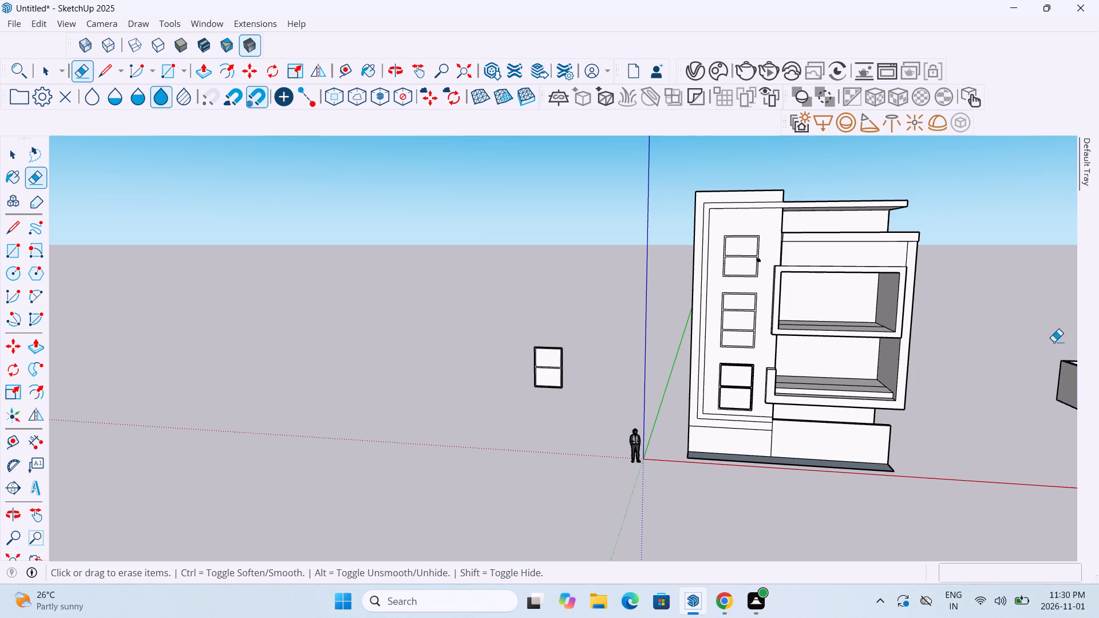
scroll(849, 305, up, 10)
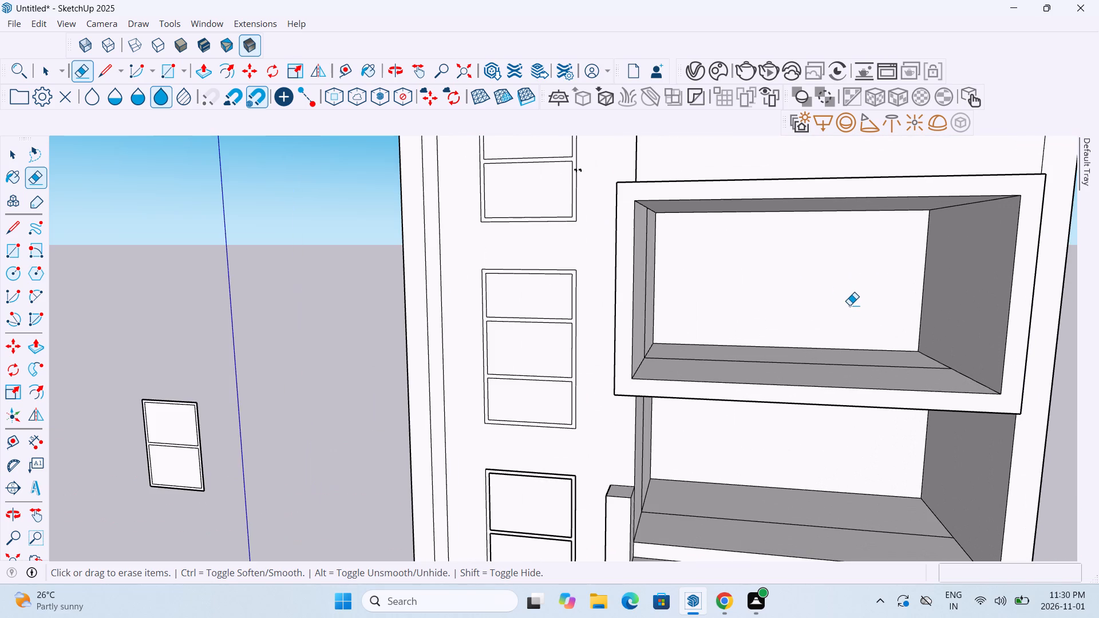
scroll(849, 305, up, 4)
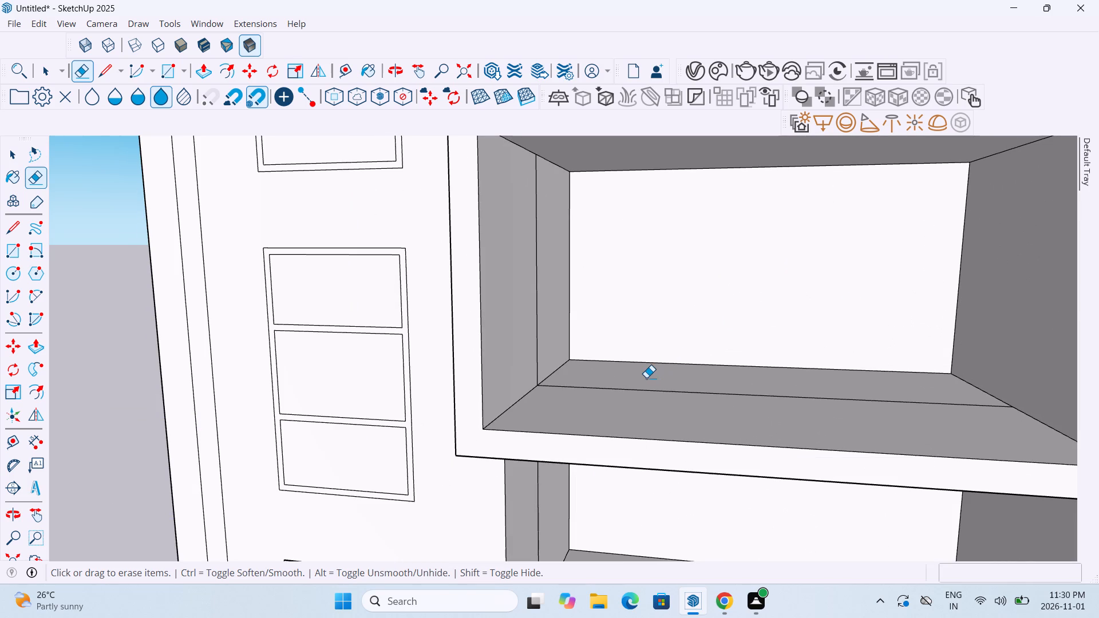
middle_drag(646, 378, 552, 427)
scroll(552, 427, up, 1)
click(99, 72)
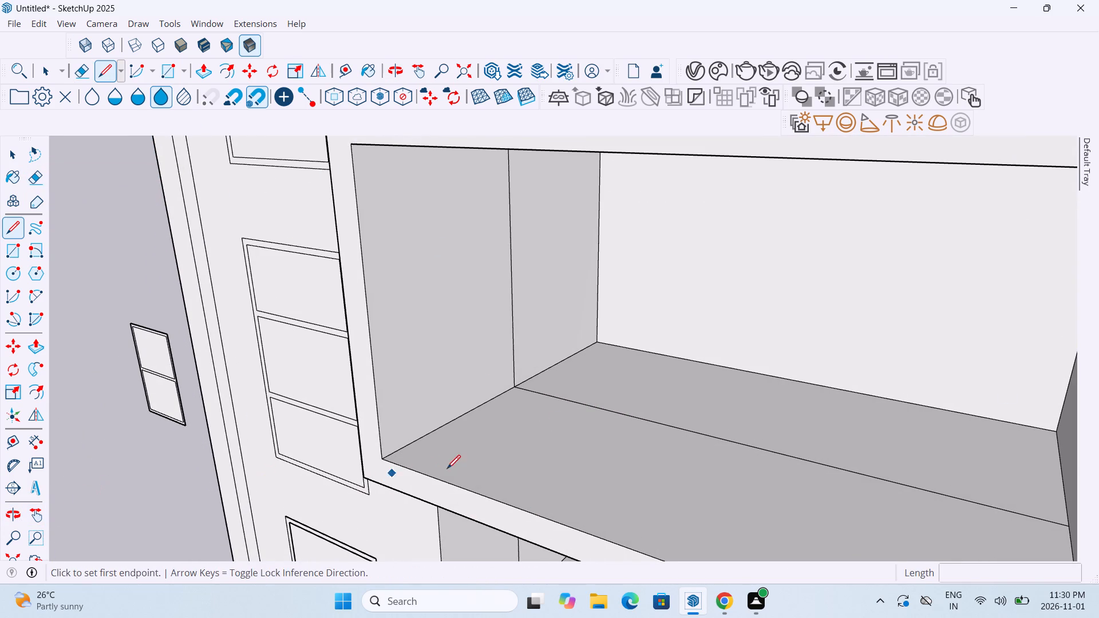
middle_drag(448, 470, 332, 497)
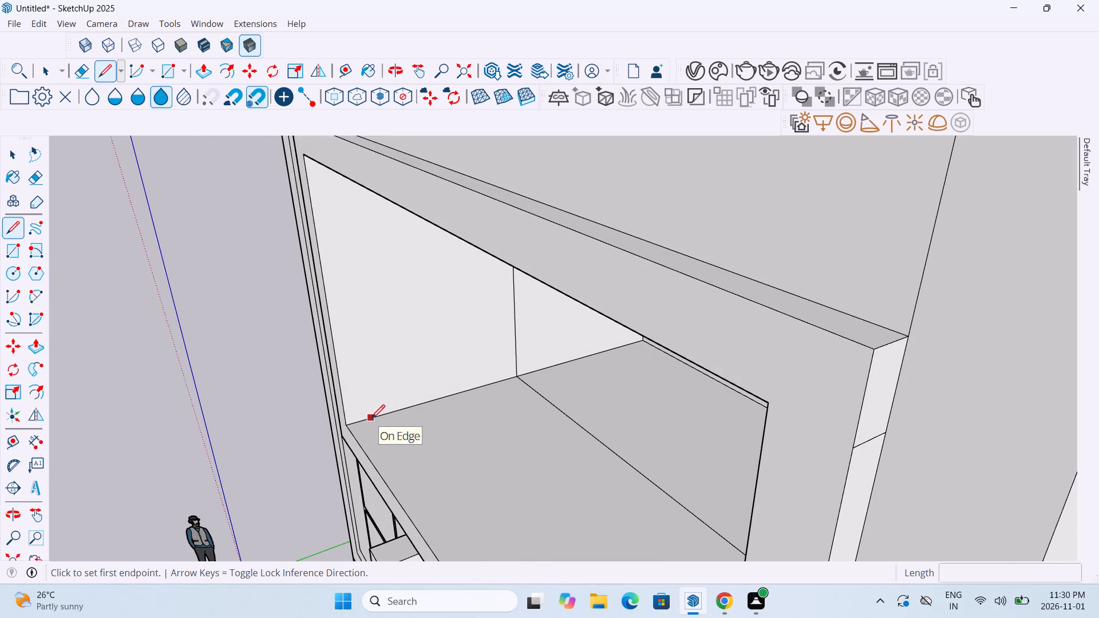
click(371, 419)
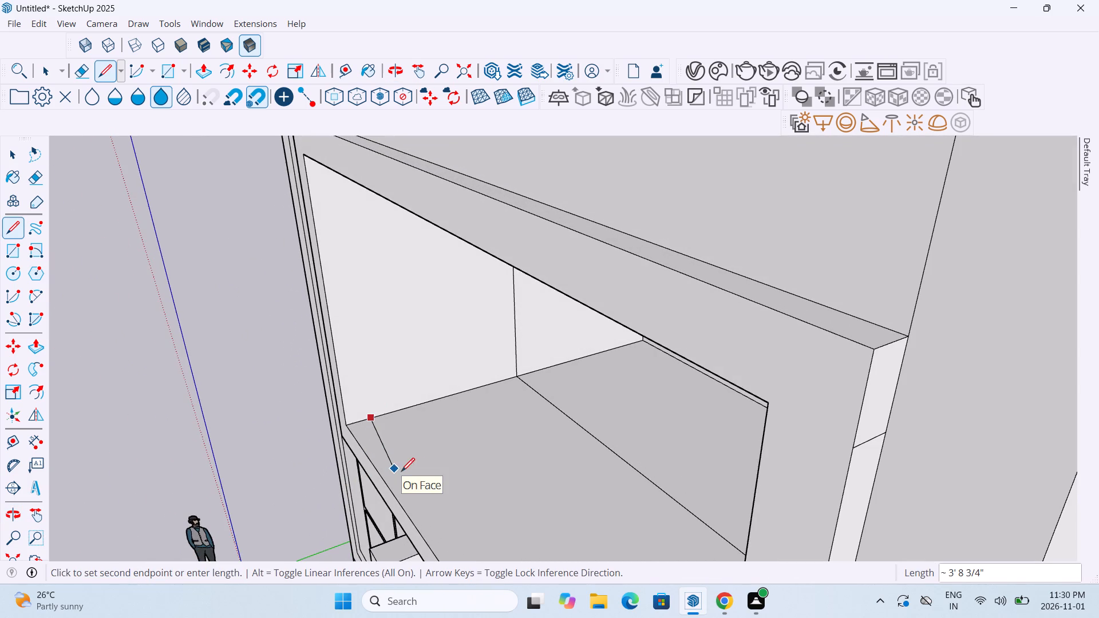
scroll(409, 473, down, 12)
middle_drag(421, 501, 603, 513)
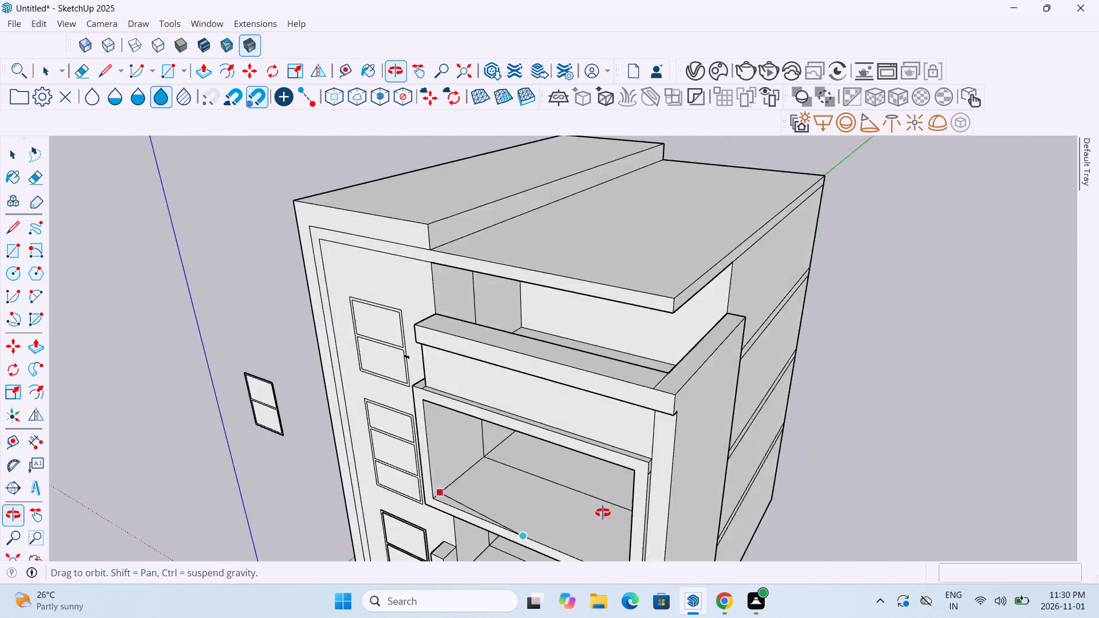
middle_drag(603, 513, 805, 465)
scroll(809, 444, up, 7)
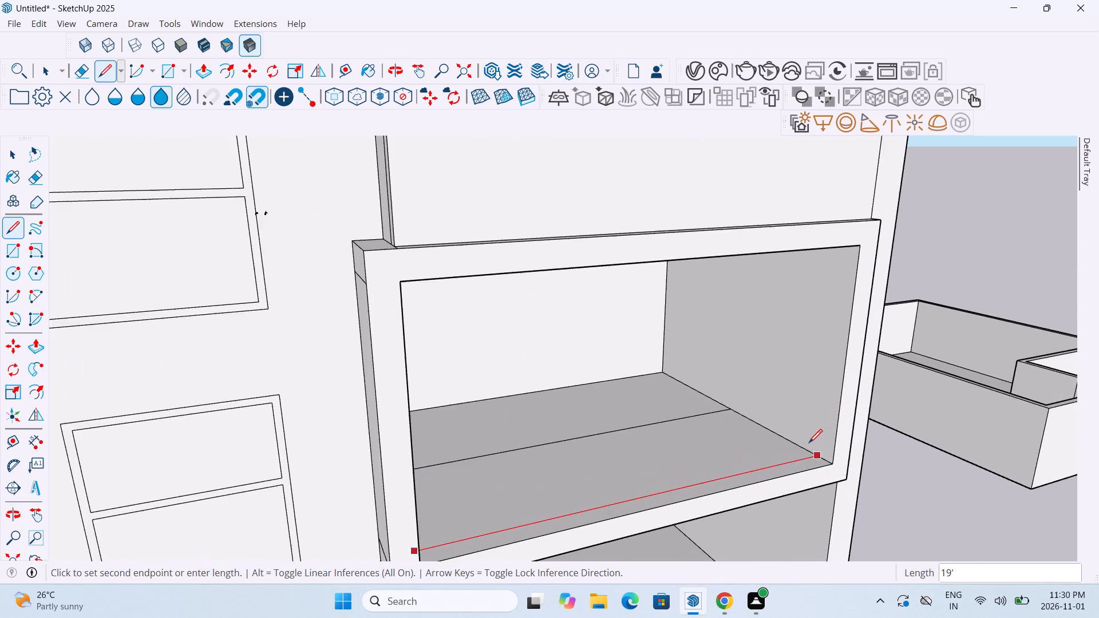
scroll(809, 444, up, 6)
click(827, 465)
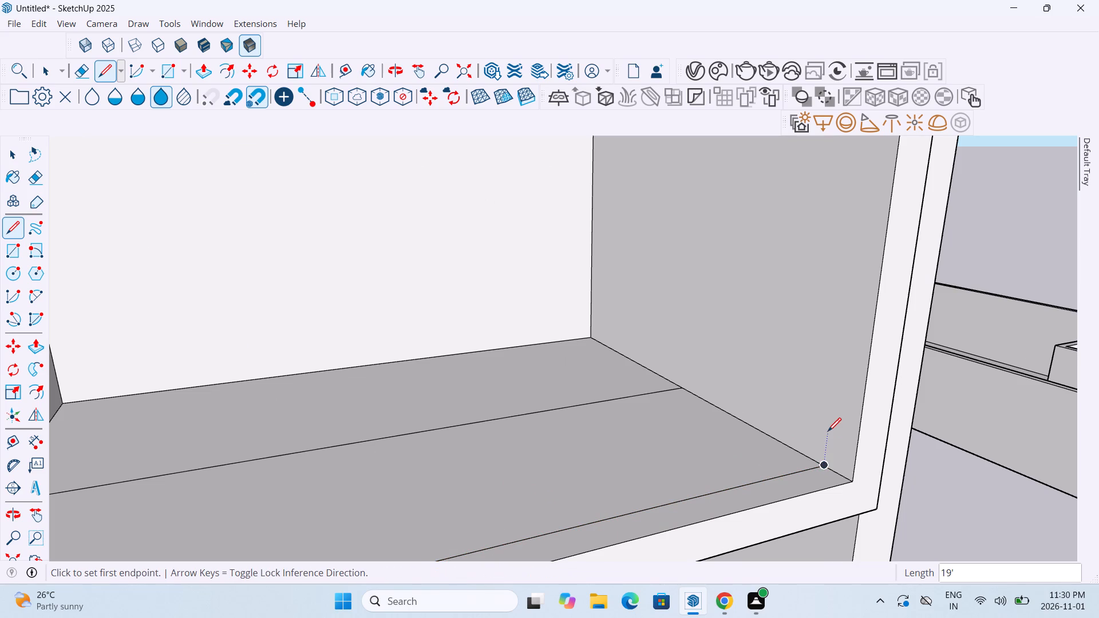
Draw a vertical line on the upper balcony's right side wall, running between mid-wall height and the floor line's right end.
scroll(824, 403, down, 10)
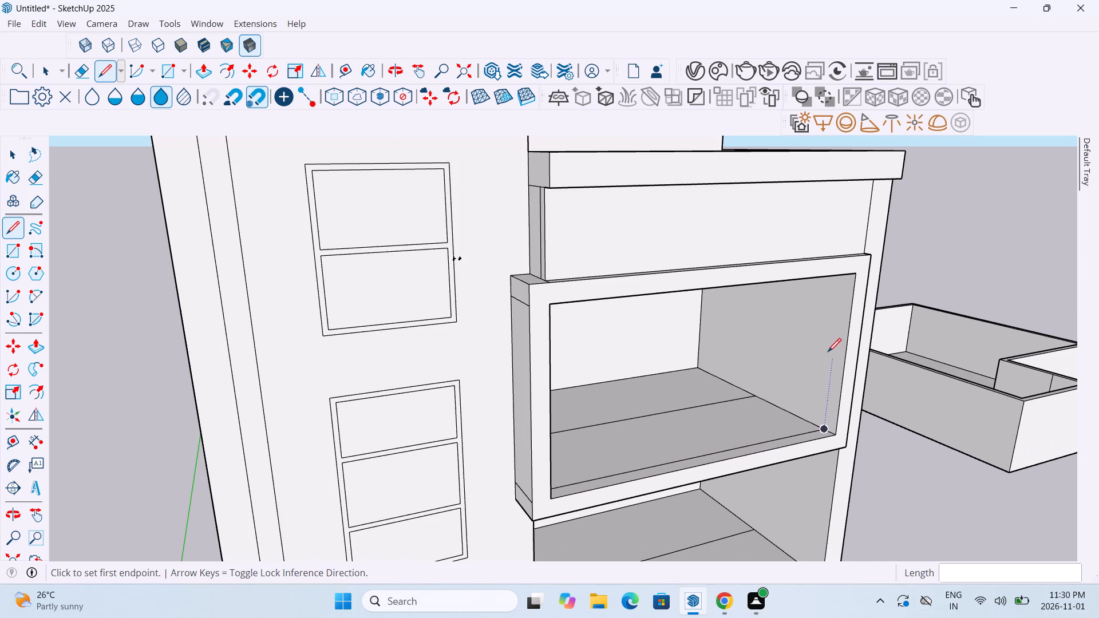
click(833, 342)
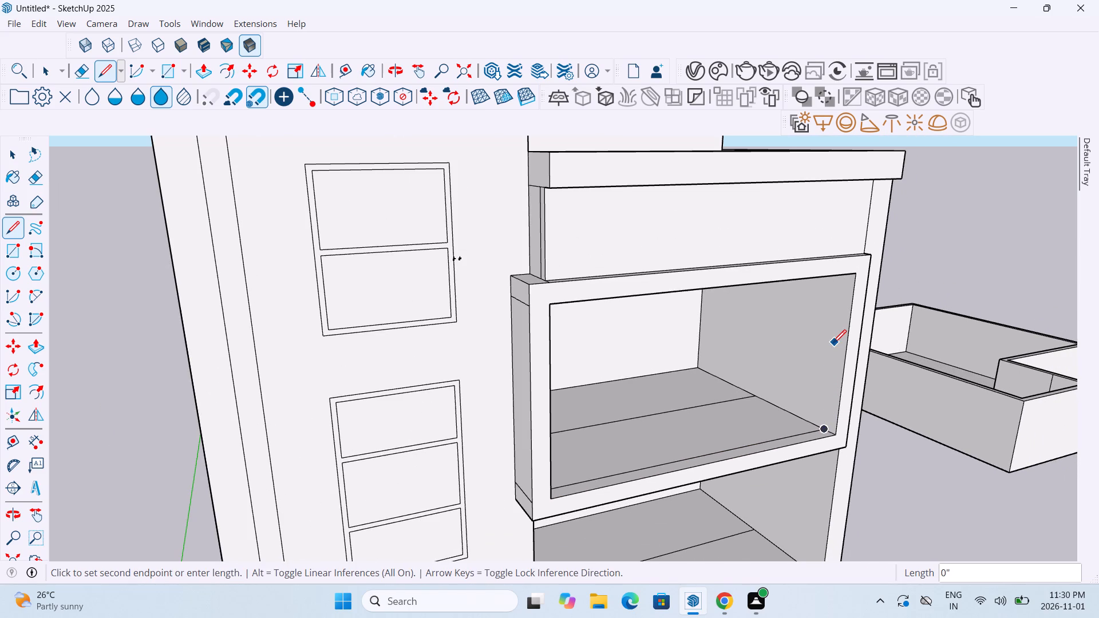
click(833, 344)
click(831, 426)
middle_drag(717, 493, 397, 539)
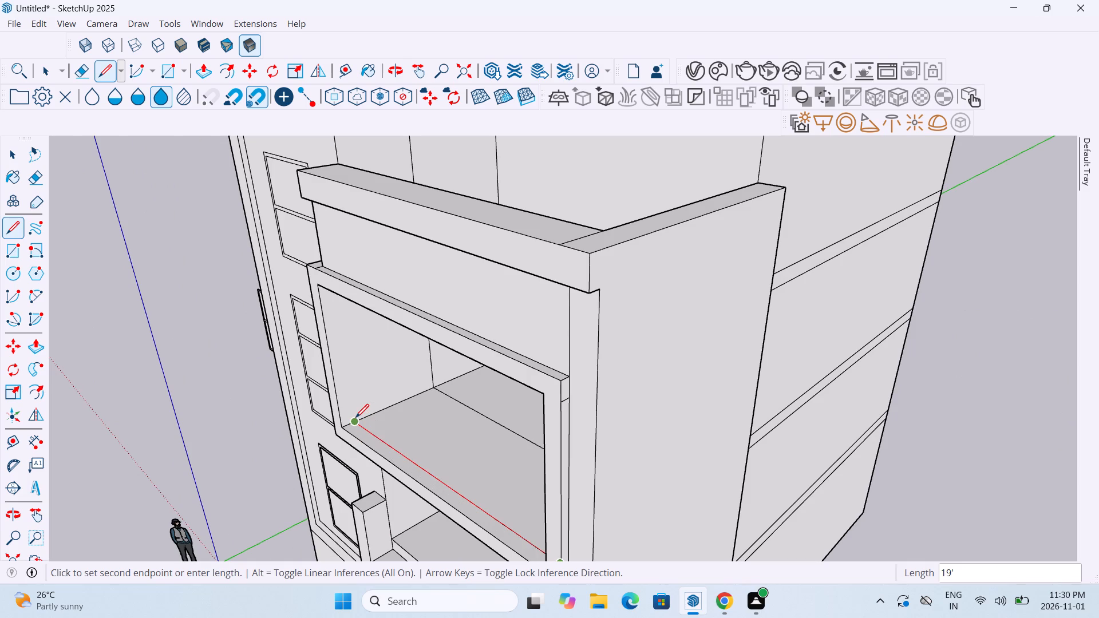
key(Escape)
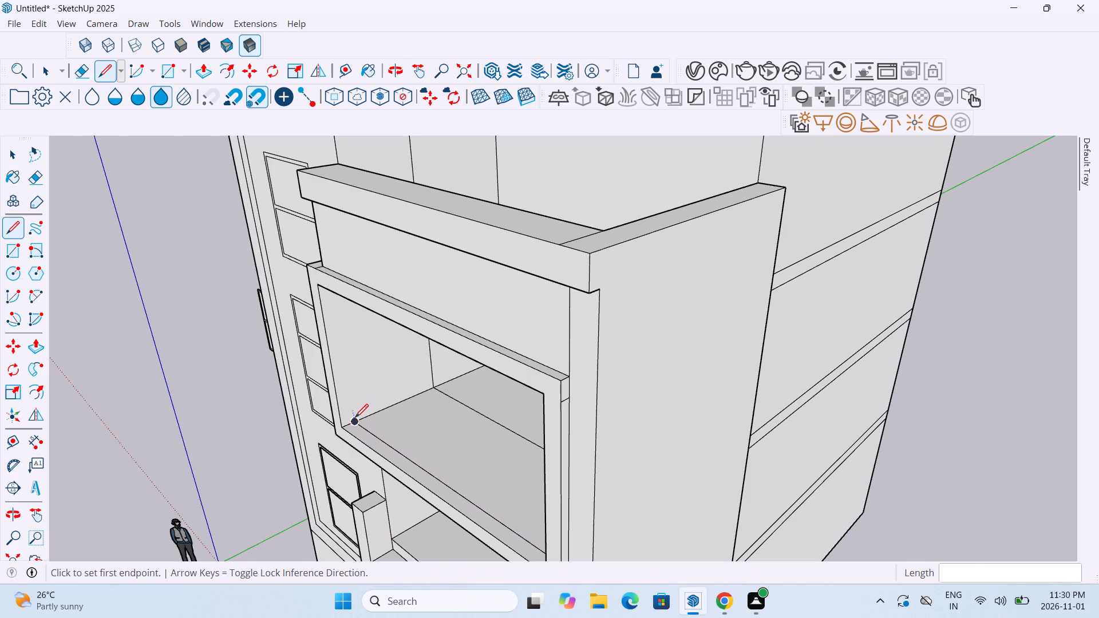
Draw a vertical line about 5'8" high on the upper balcony's left side wall, starting from the floor line's left end.
click(354, 426)
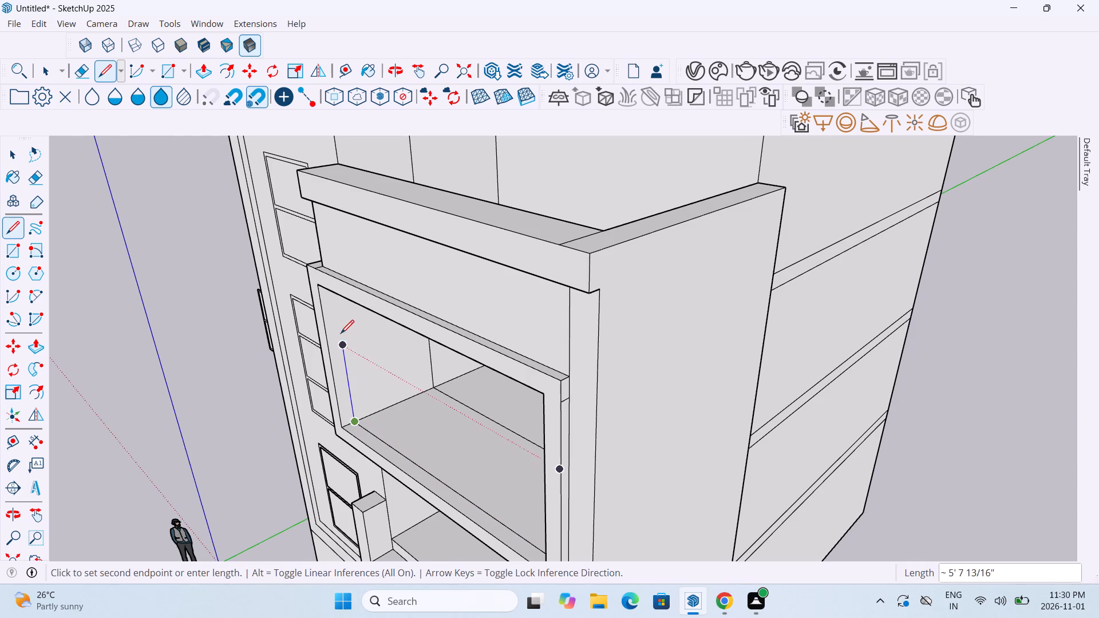
click(341, 334)
scroll(368, 391, up, 4)
middle_drag(373, 407, 389, 400)
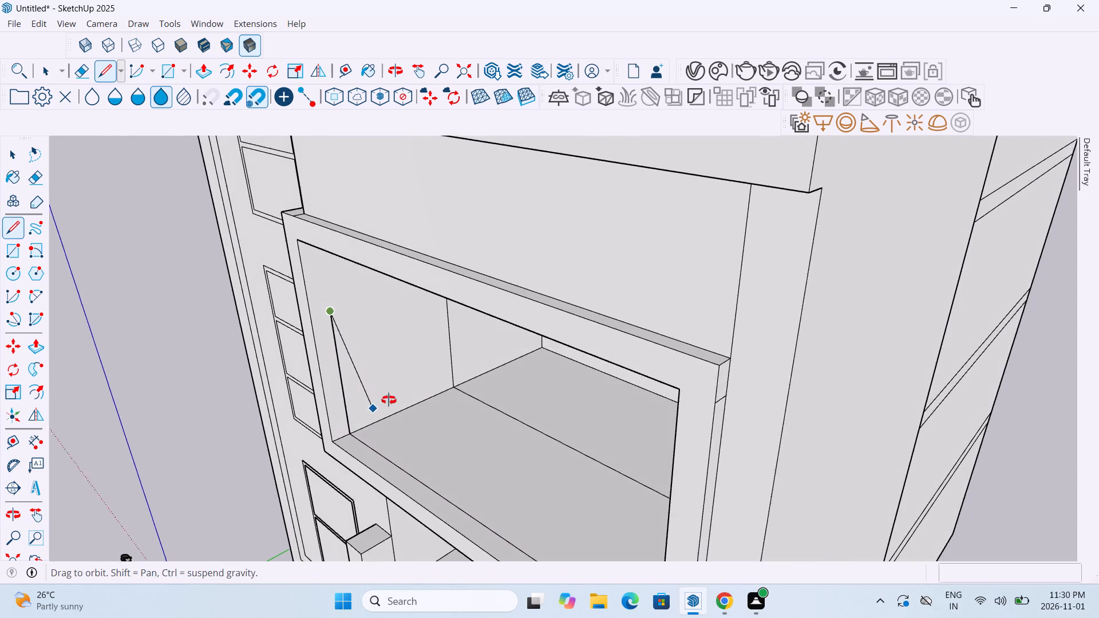
middle_drag(389, 400, 452, 355)
middle_drag(384, 430, 412, 394)
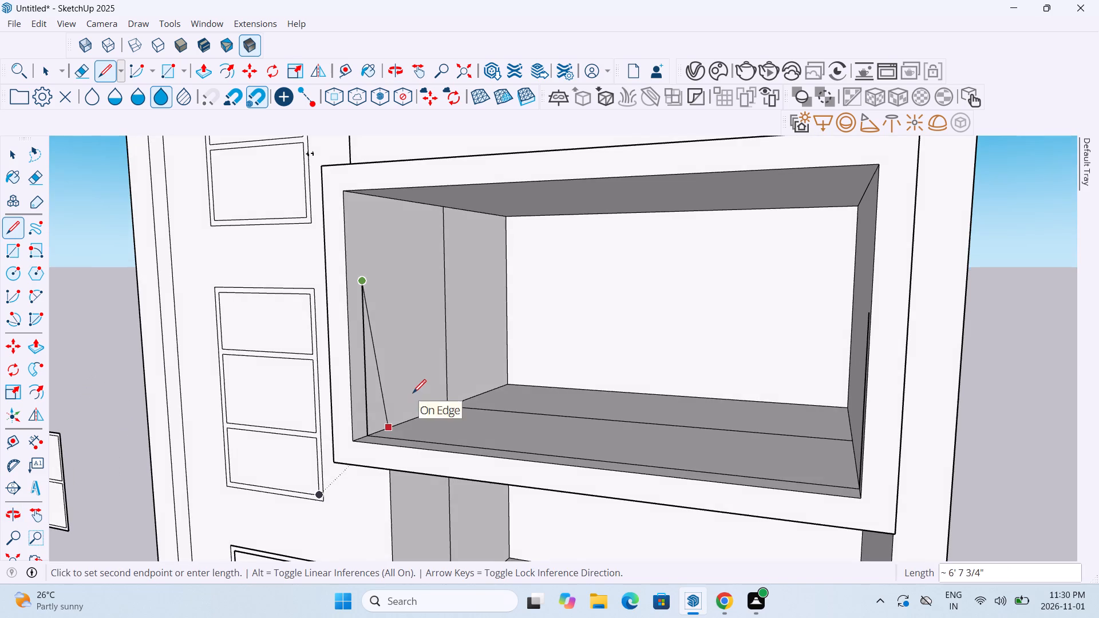
scroll(422, 401, up, 6)
middle_drag(422, 401, 379, 482)
scroll(379, 482, down, 6)
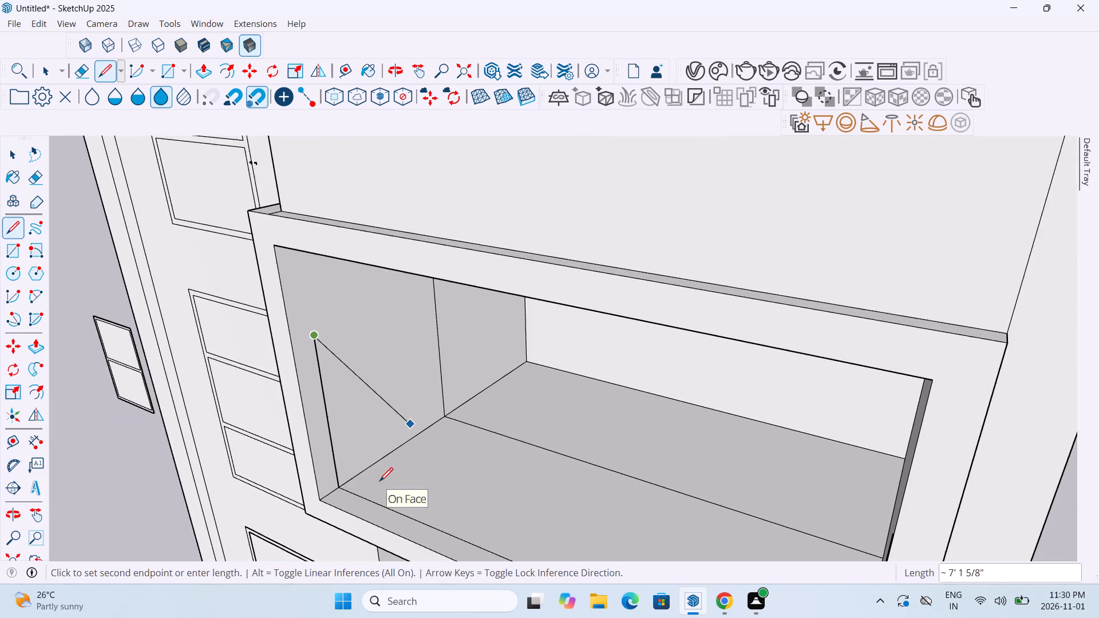
middle_drag(433, 491, 529, 438)
scroll(529, 438, down, 6)
middle_drag(525, 441, 484, 484)
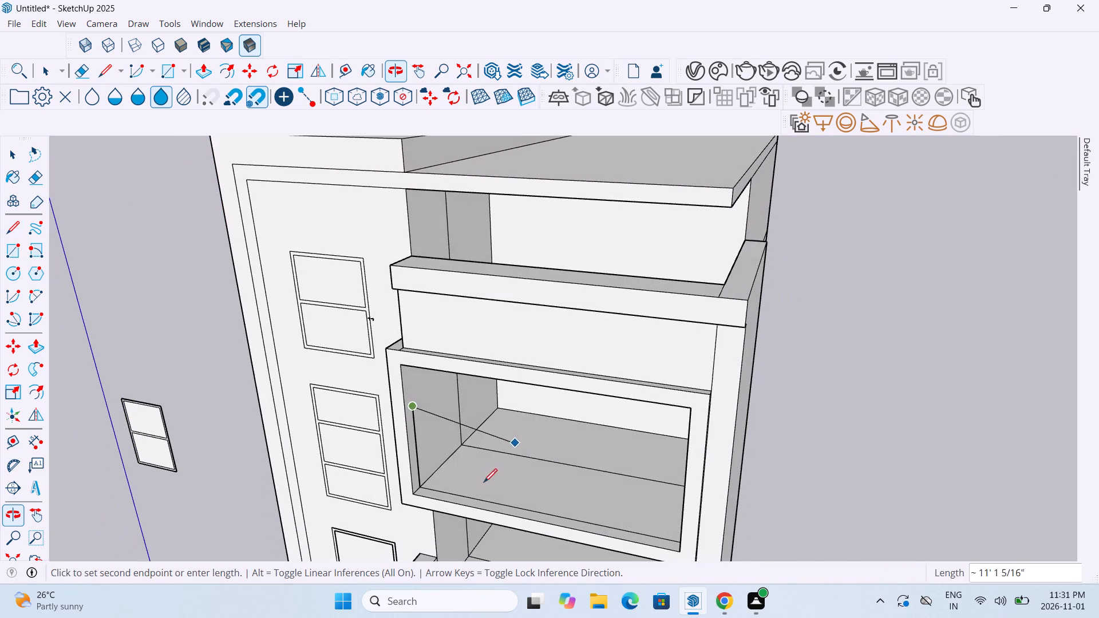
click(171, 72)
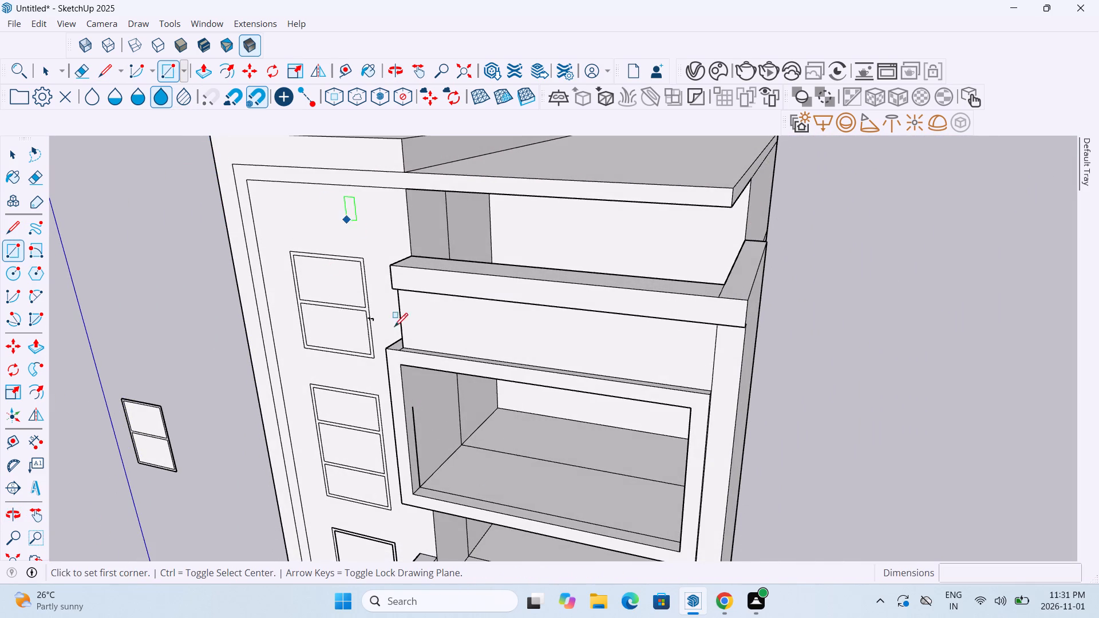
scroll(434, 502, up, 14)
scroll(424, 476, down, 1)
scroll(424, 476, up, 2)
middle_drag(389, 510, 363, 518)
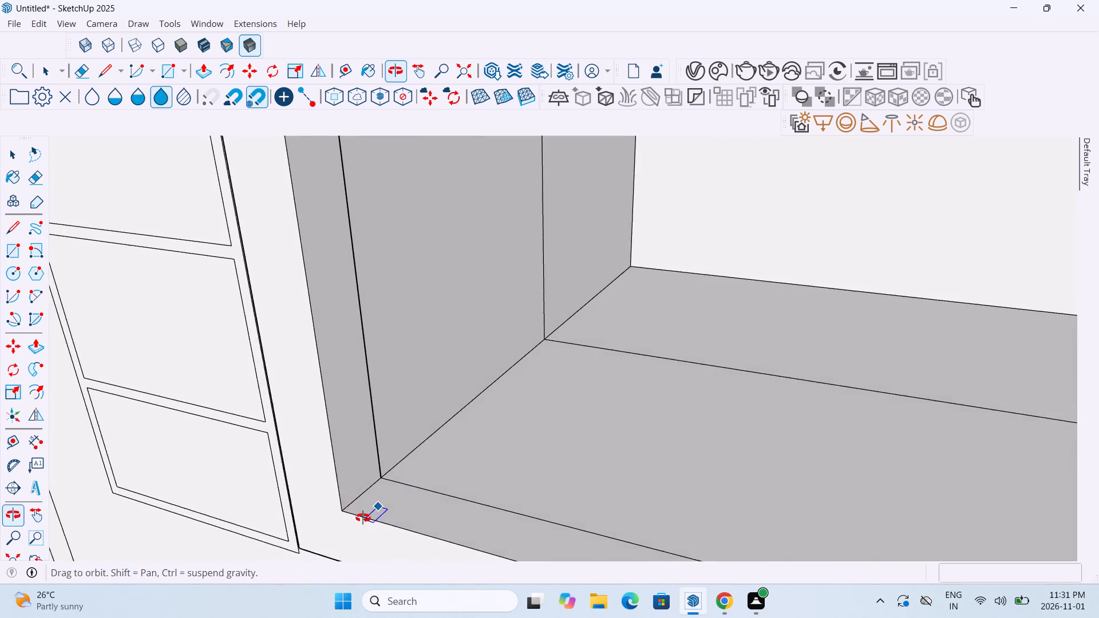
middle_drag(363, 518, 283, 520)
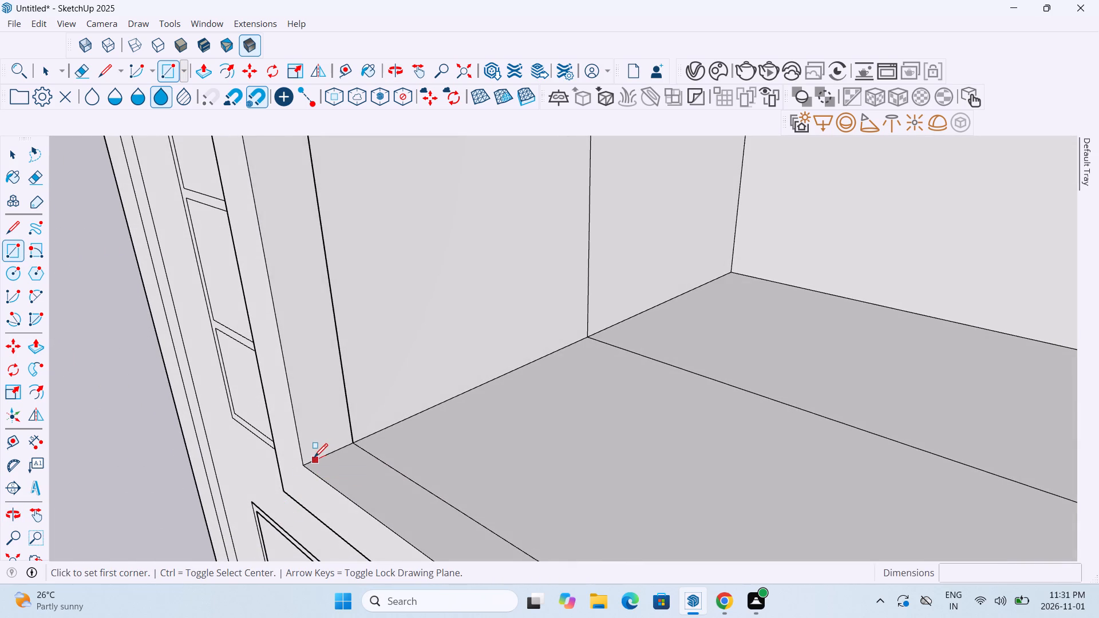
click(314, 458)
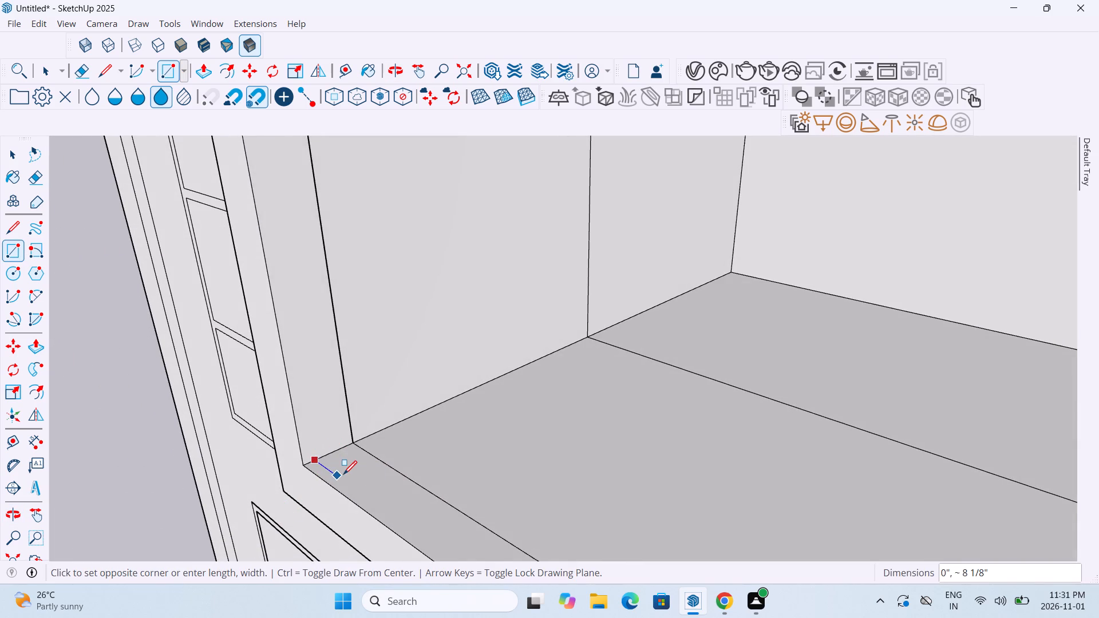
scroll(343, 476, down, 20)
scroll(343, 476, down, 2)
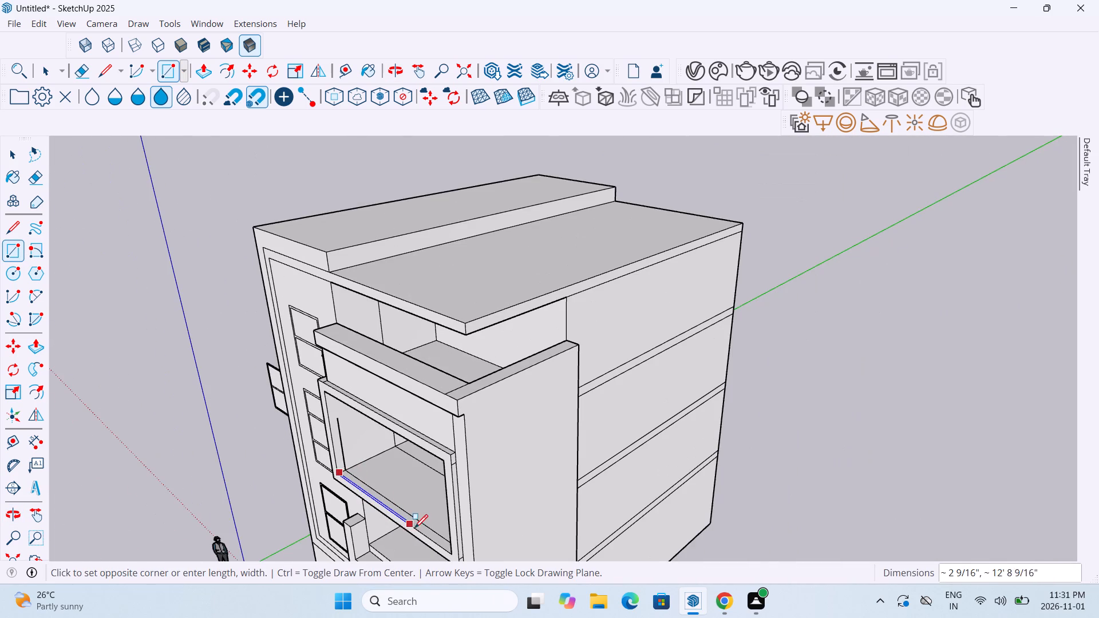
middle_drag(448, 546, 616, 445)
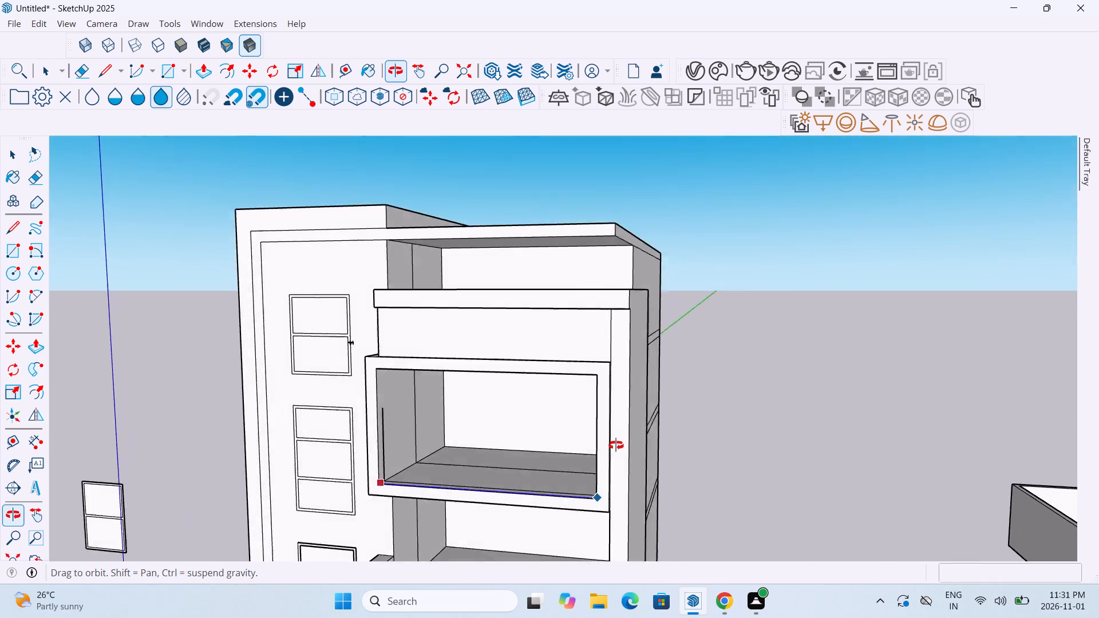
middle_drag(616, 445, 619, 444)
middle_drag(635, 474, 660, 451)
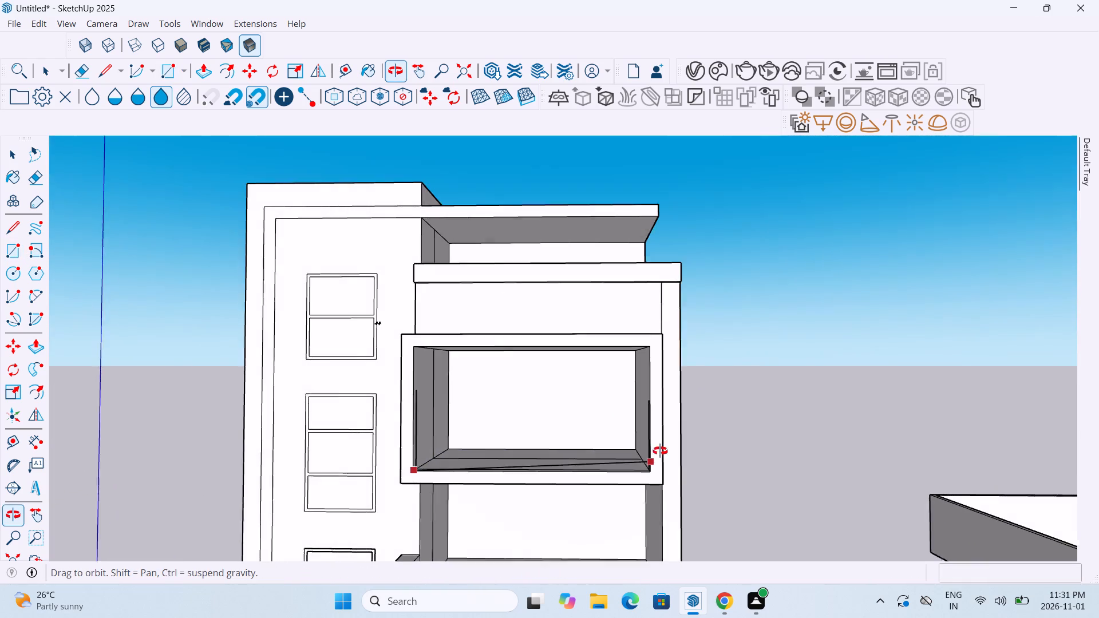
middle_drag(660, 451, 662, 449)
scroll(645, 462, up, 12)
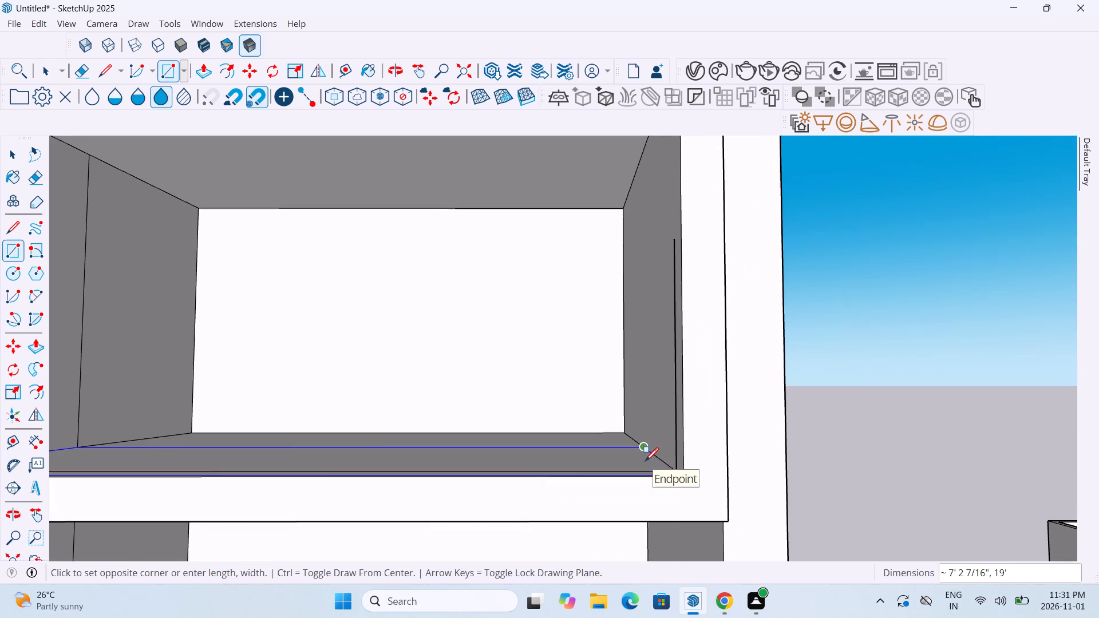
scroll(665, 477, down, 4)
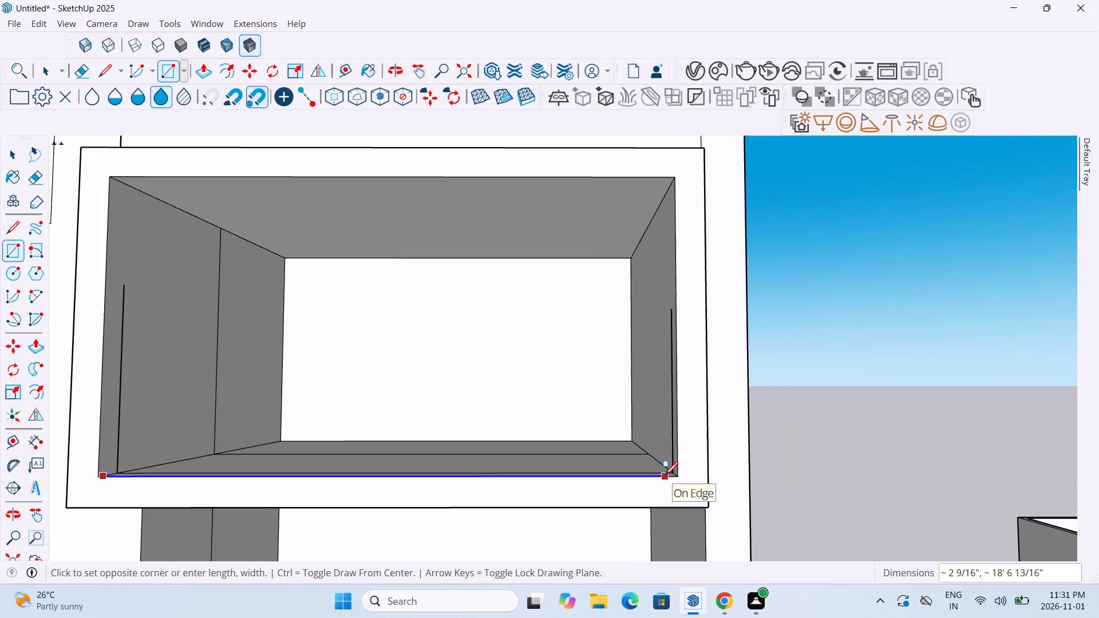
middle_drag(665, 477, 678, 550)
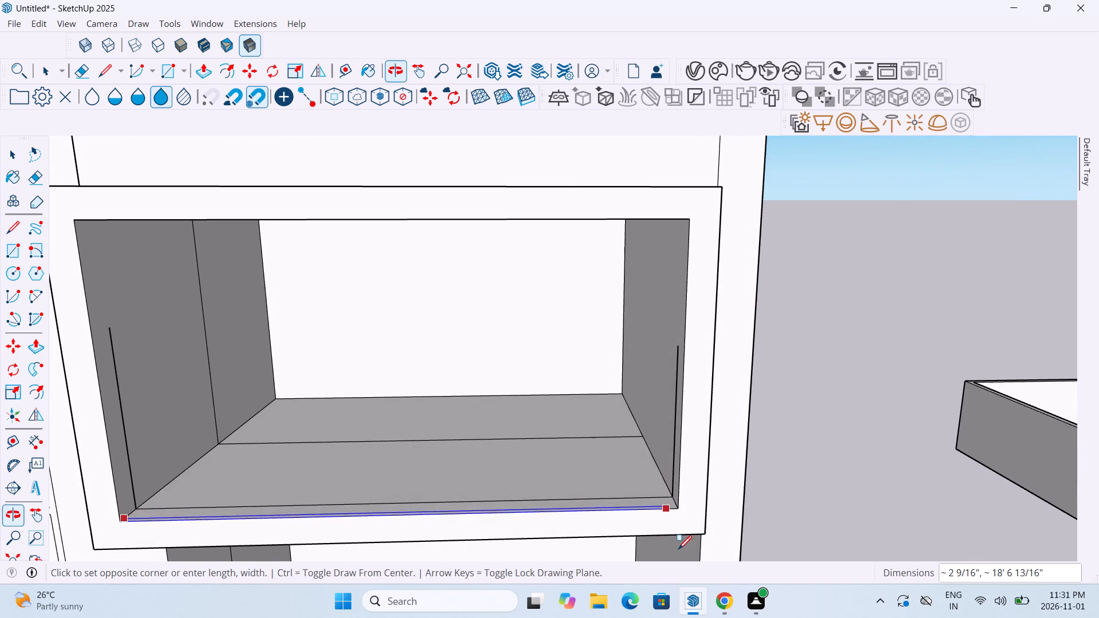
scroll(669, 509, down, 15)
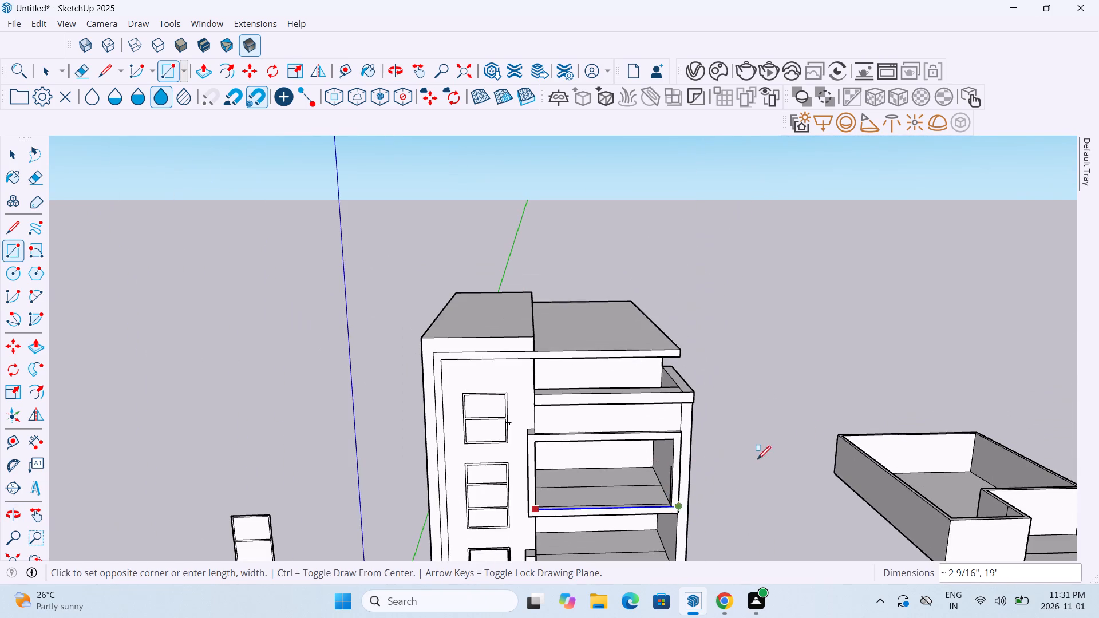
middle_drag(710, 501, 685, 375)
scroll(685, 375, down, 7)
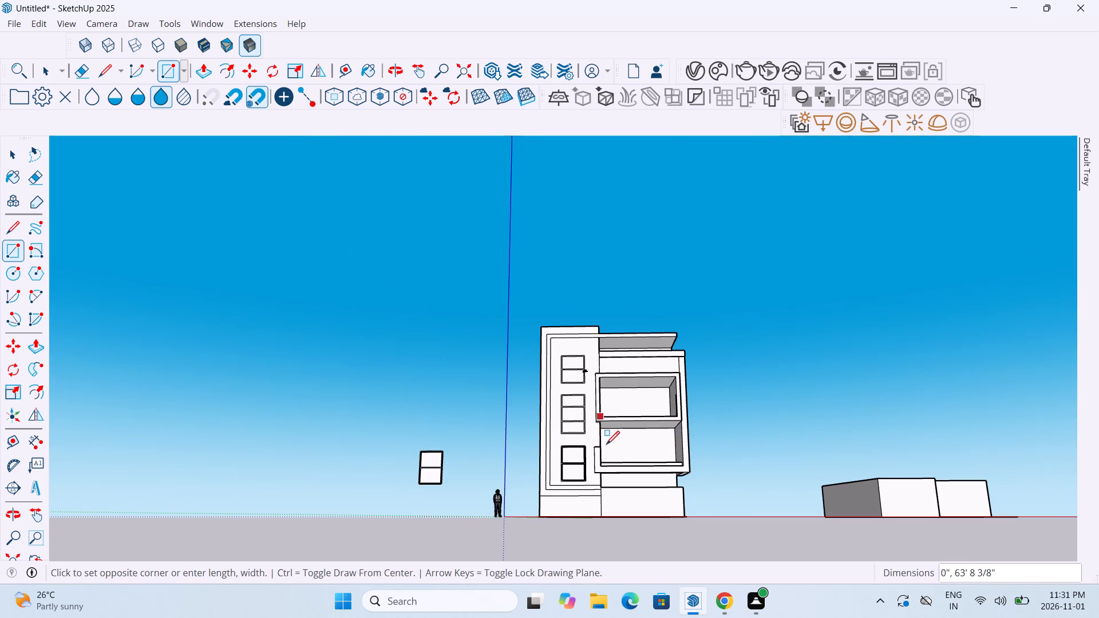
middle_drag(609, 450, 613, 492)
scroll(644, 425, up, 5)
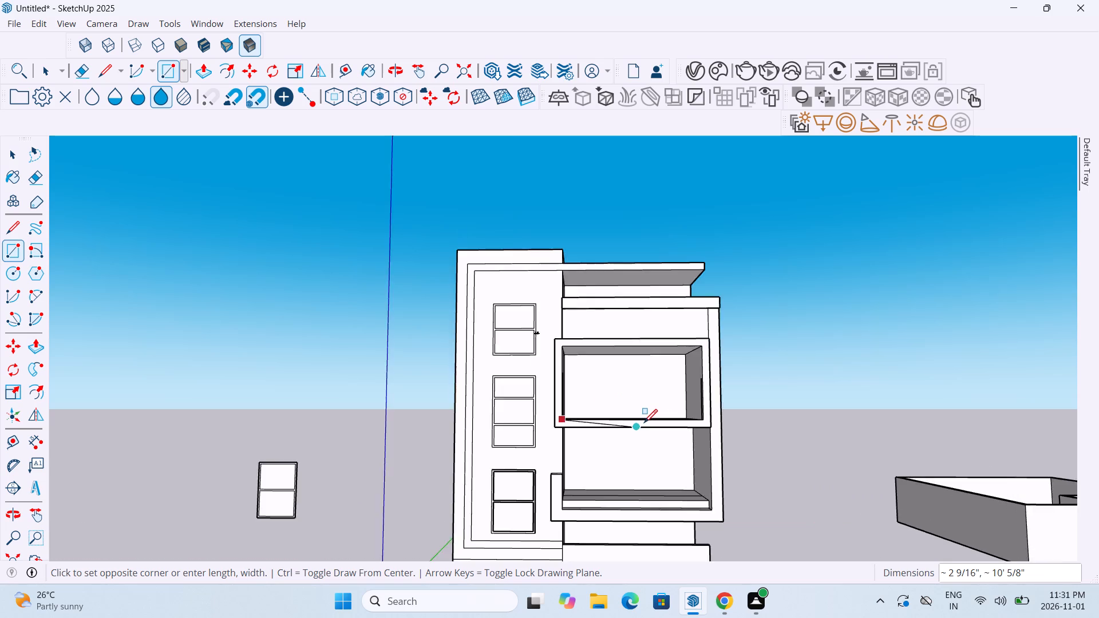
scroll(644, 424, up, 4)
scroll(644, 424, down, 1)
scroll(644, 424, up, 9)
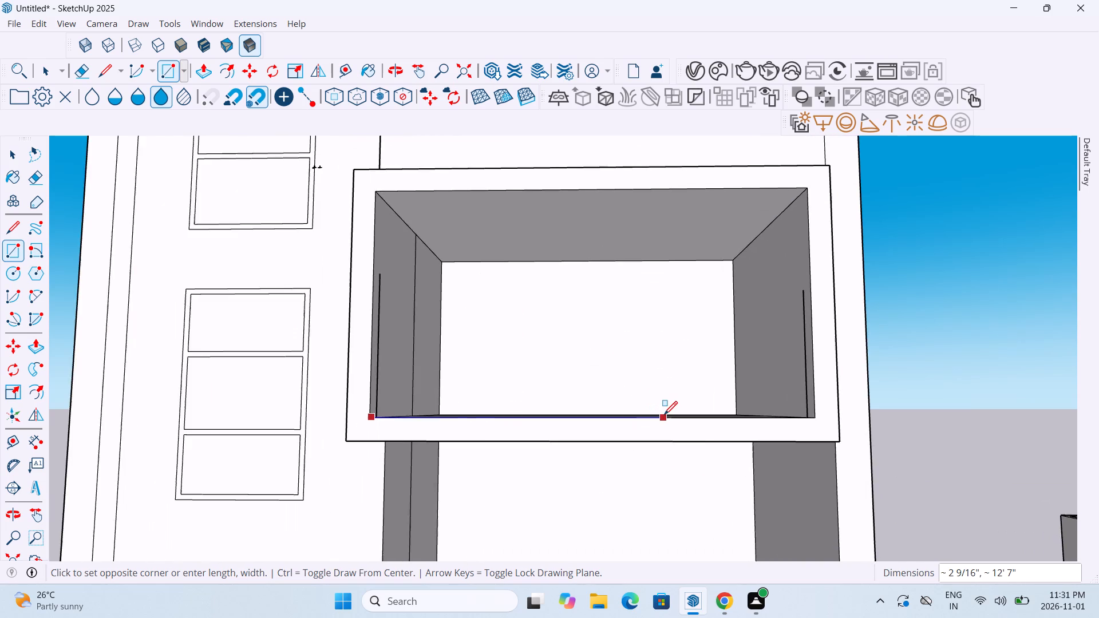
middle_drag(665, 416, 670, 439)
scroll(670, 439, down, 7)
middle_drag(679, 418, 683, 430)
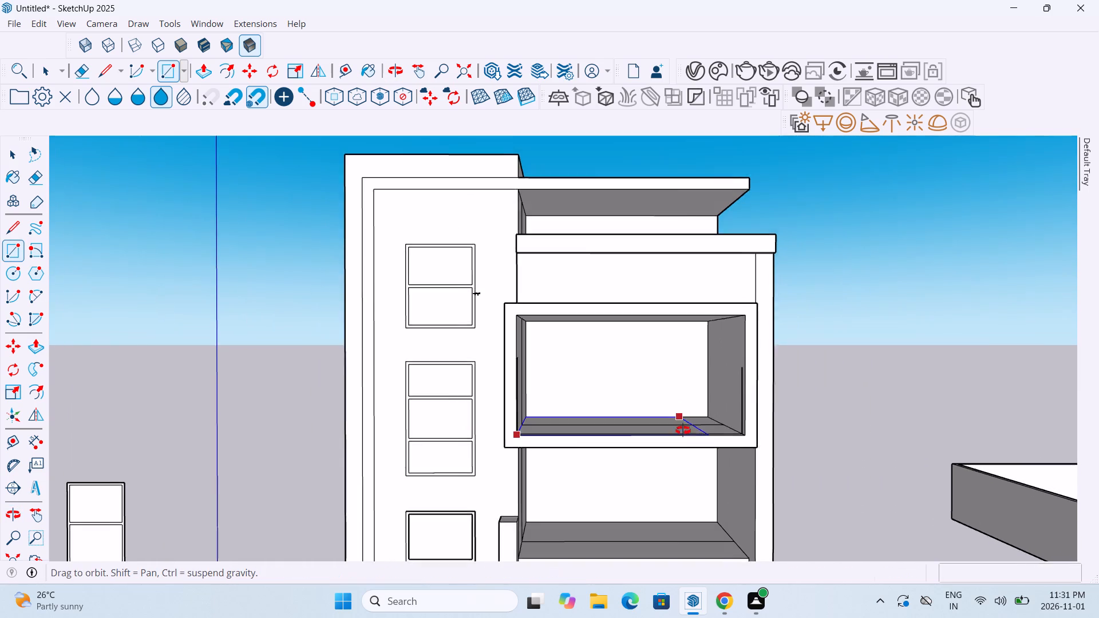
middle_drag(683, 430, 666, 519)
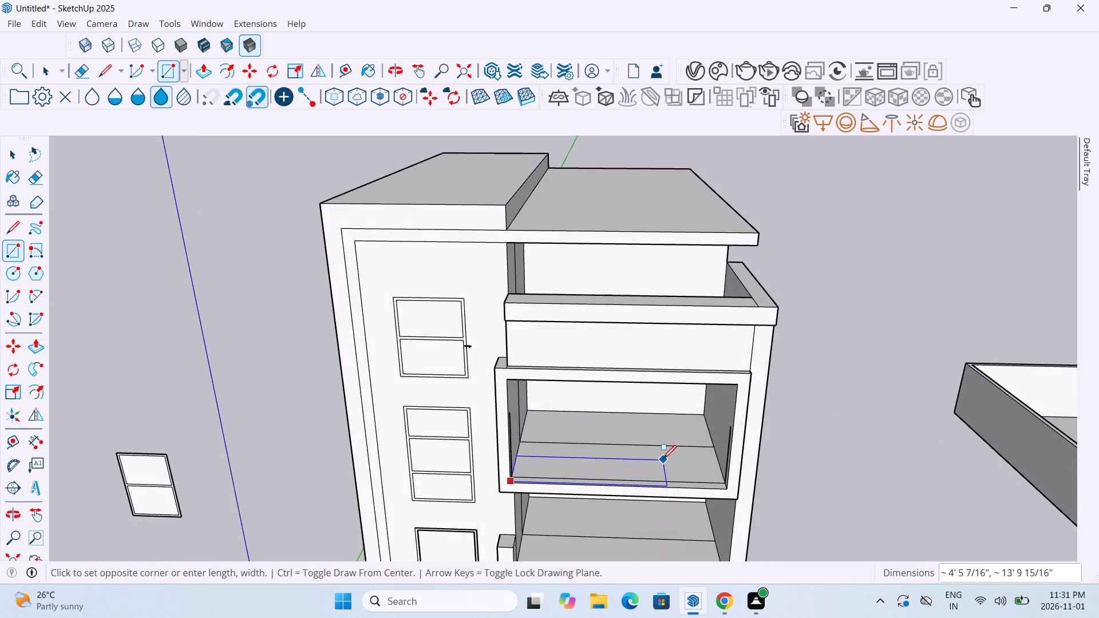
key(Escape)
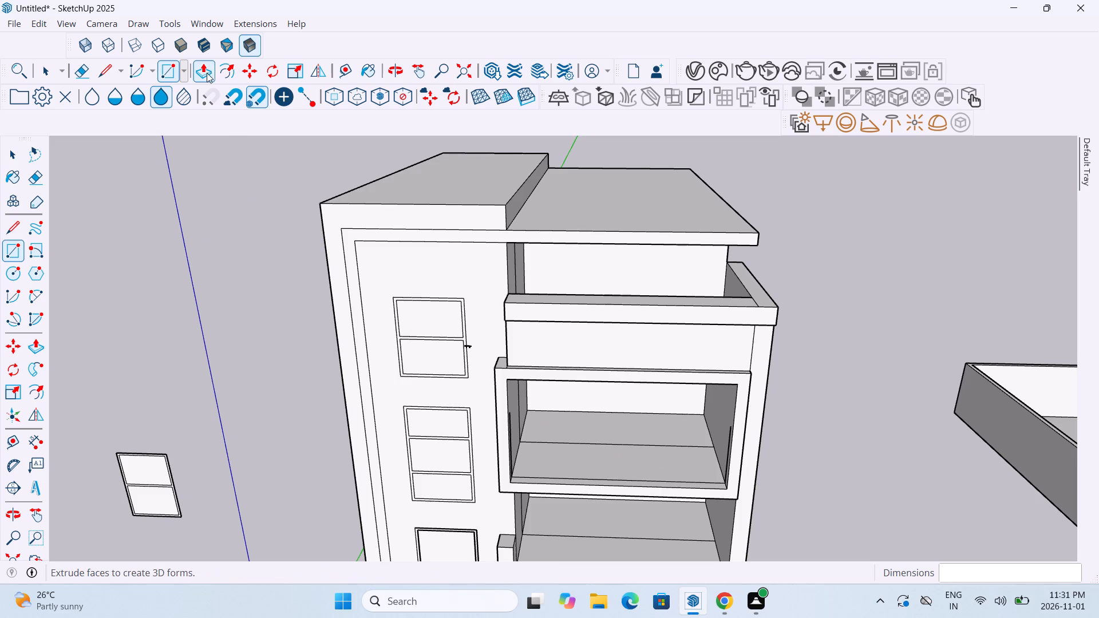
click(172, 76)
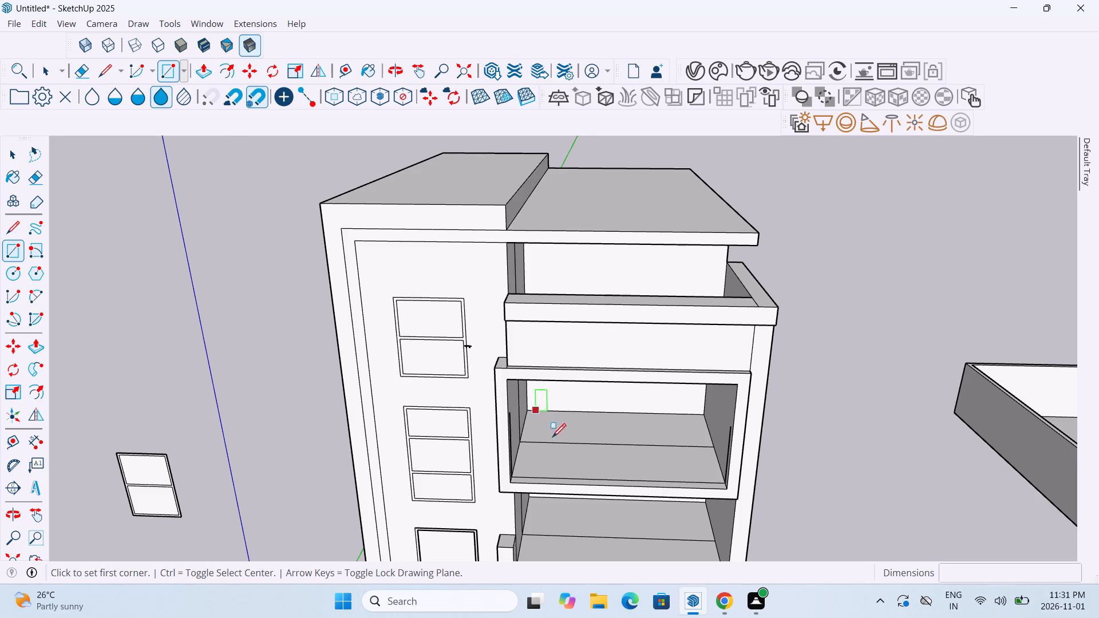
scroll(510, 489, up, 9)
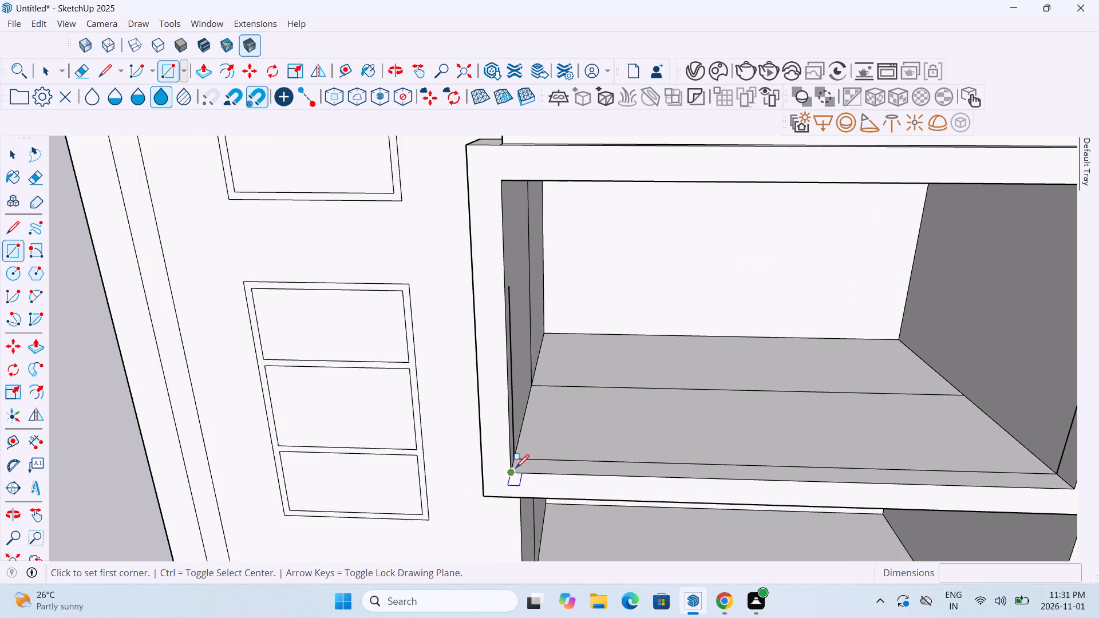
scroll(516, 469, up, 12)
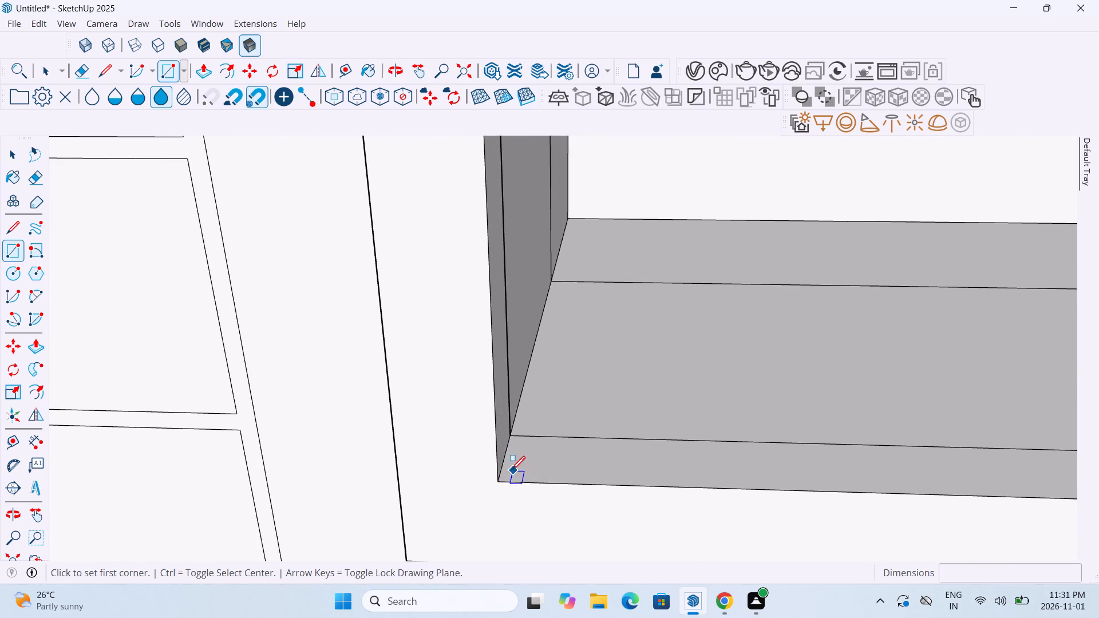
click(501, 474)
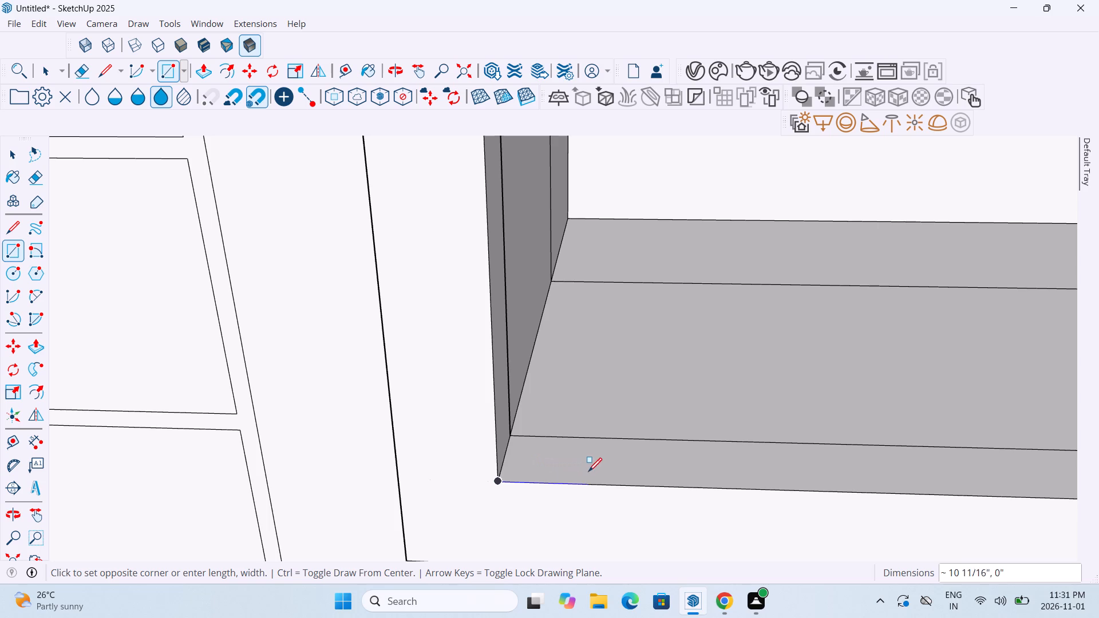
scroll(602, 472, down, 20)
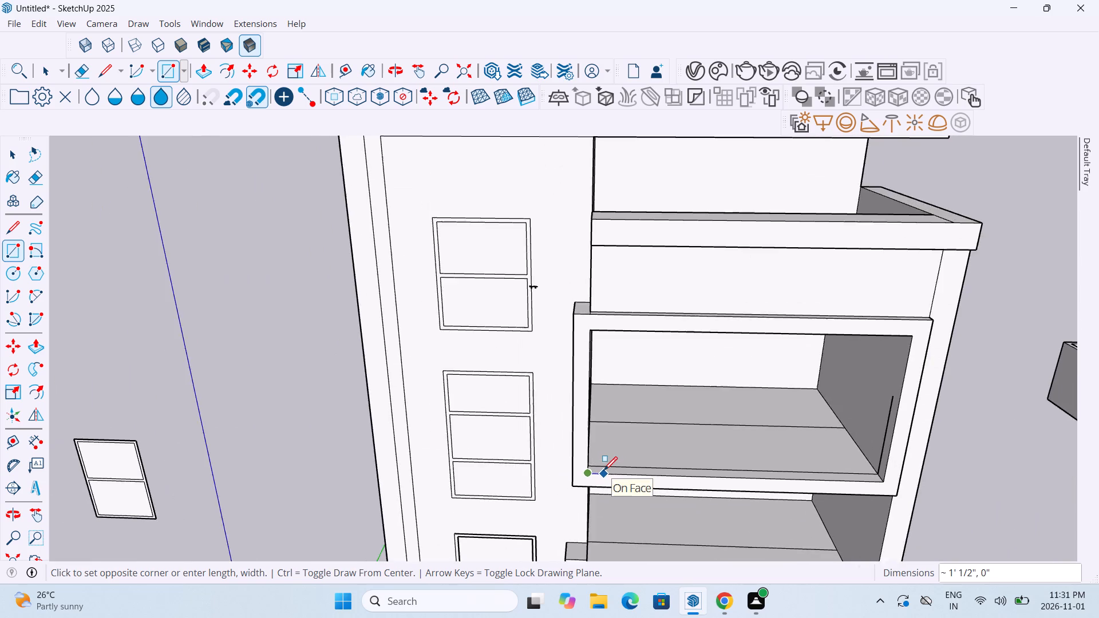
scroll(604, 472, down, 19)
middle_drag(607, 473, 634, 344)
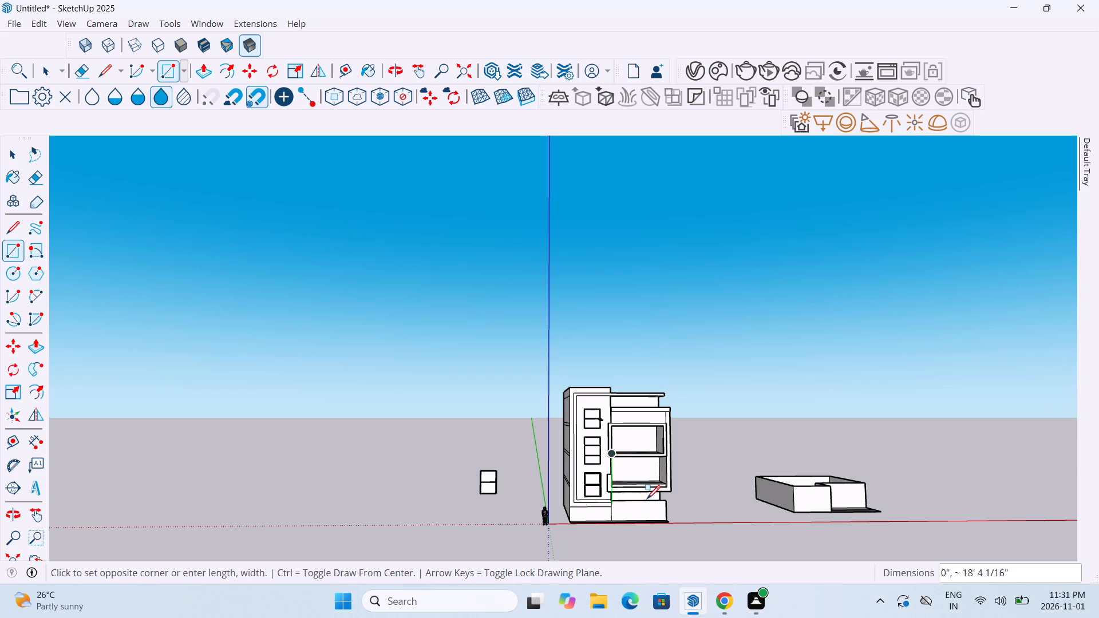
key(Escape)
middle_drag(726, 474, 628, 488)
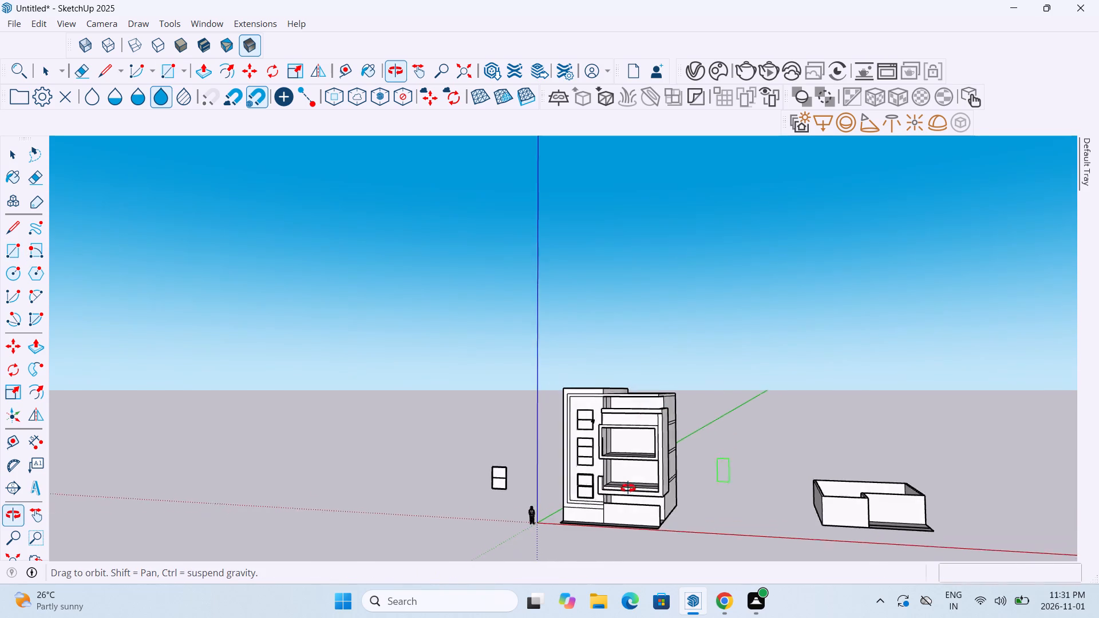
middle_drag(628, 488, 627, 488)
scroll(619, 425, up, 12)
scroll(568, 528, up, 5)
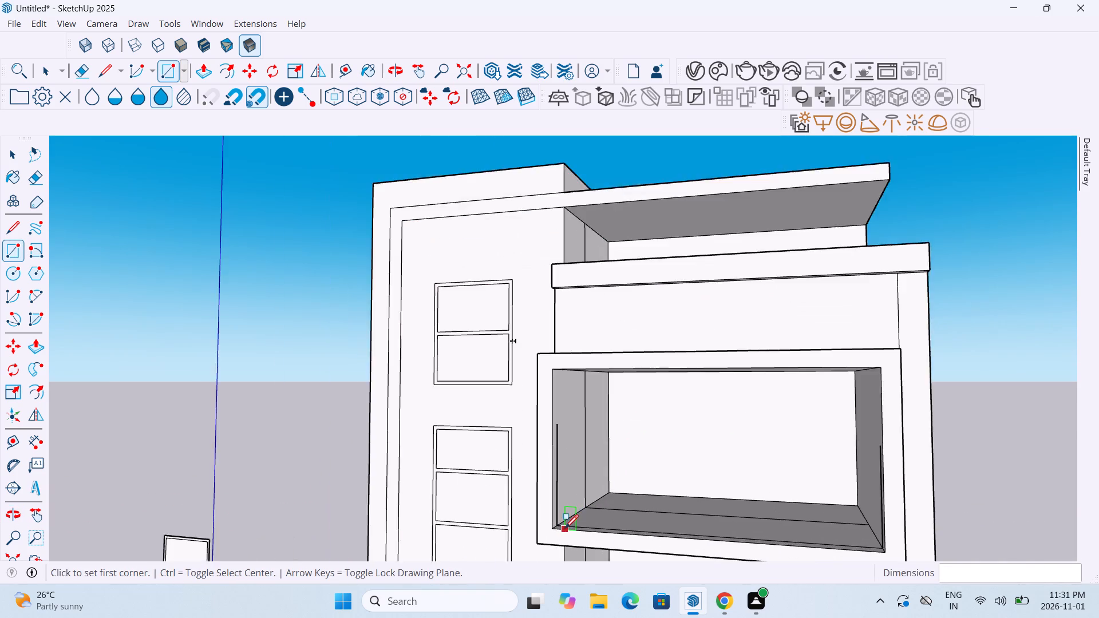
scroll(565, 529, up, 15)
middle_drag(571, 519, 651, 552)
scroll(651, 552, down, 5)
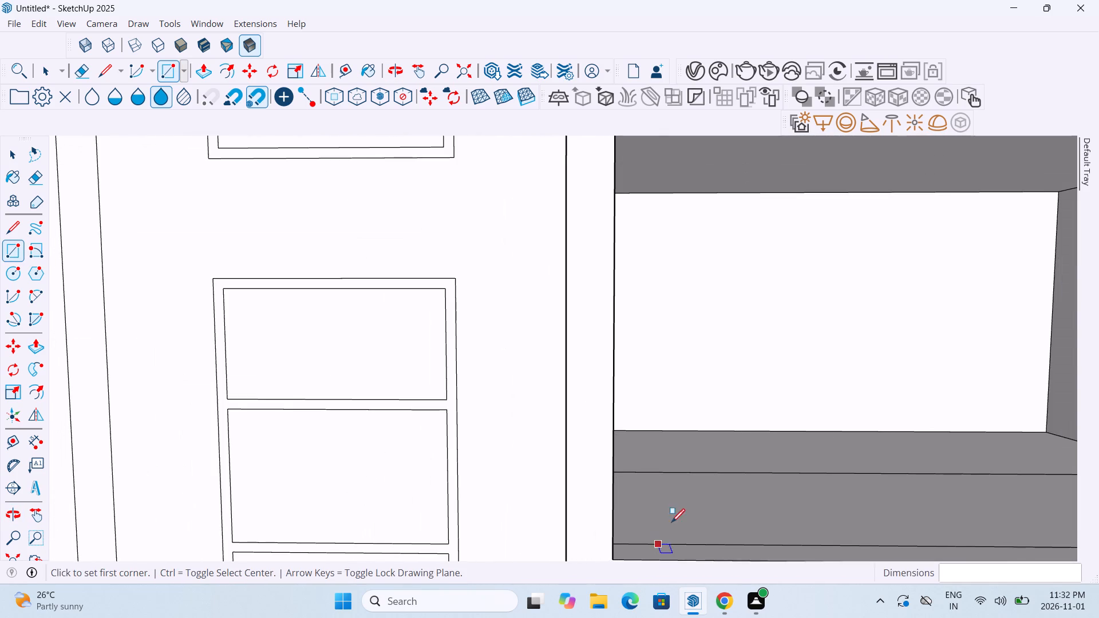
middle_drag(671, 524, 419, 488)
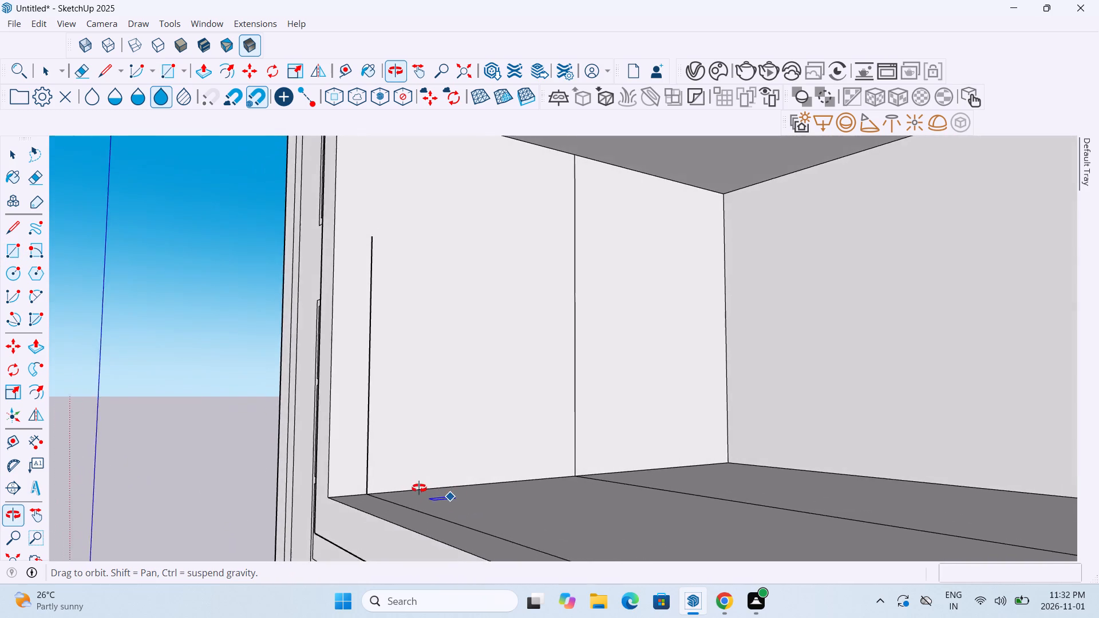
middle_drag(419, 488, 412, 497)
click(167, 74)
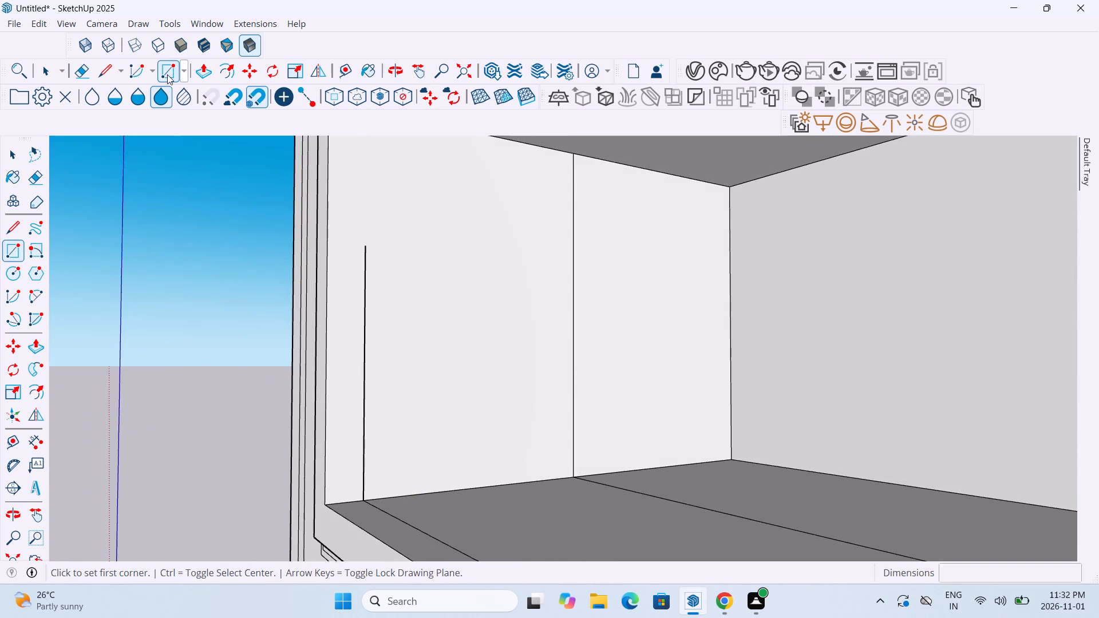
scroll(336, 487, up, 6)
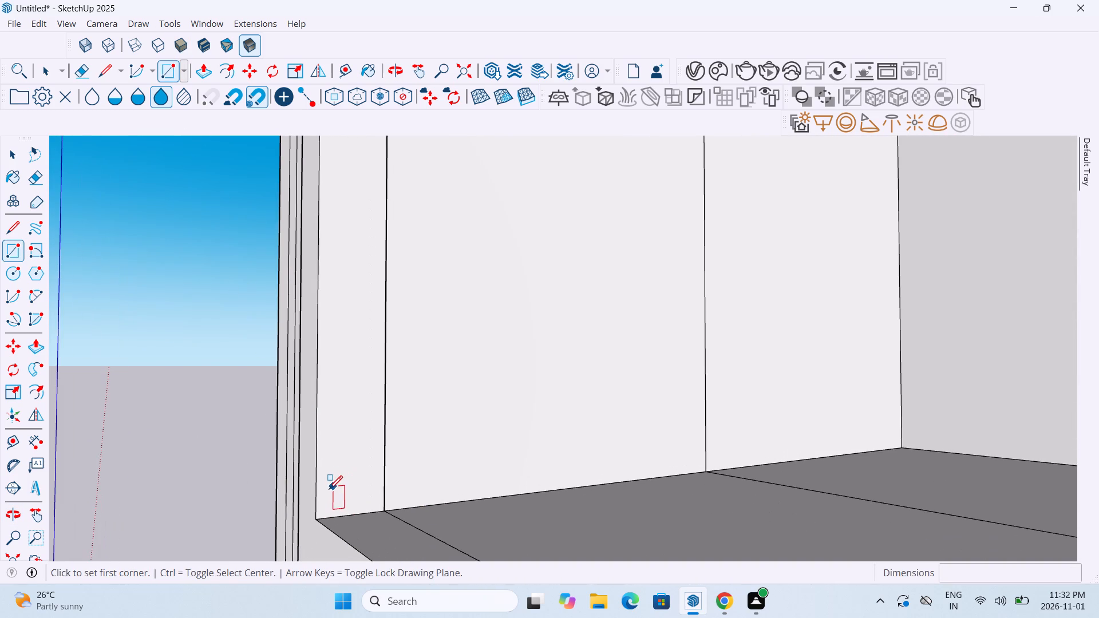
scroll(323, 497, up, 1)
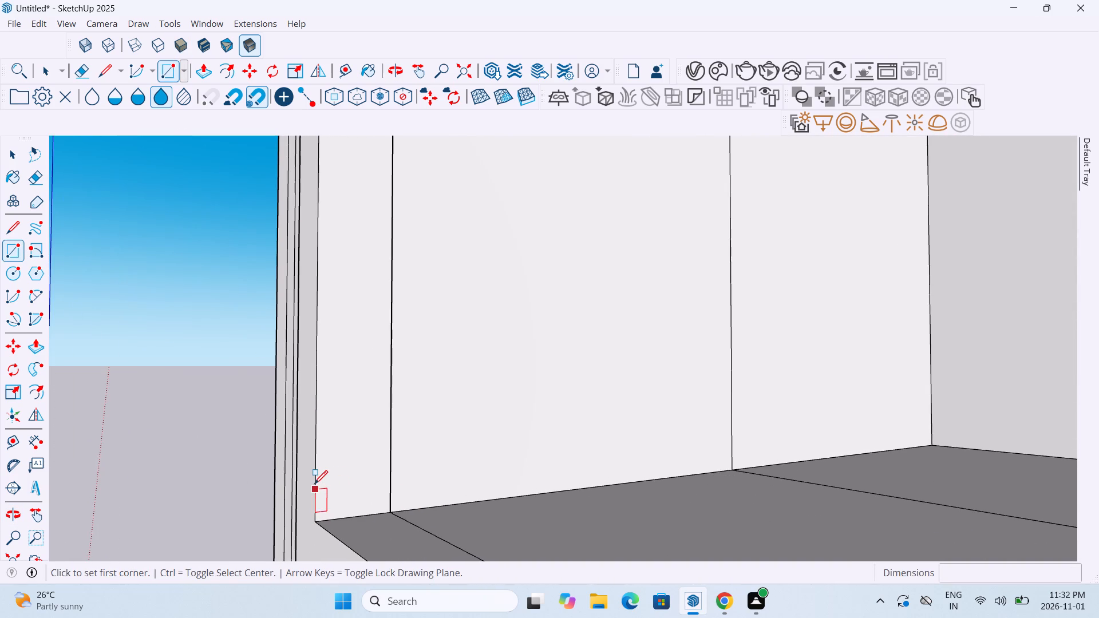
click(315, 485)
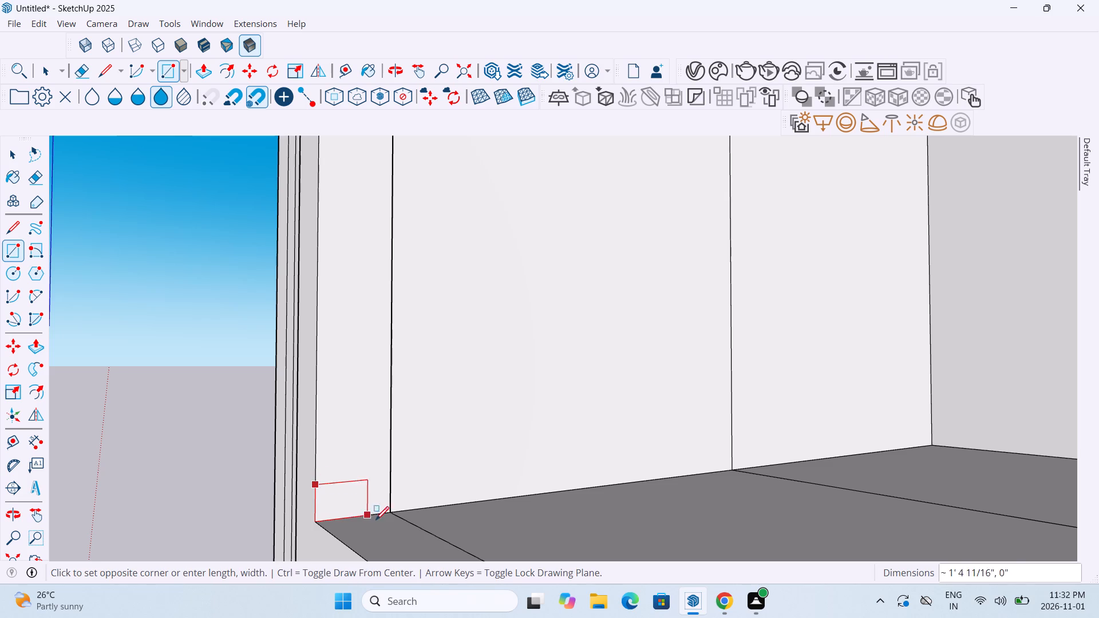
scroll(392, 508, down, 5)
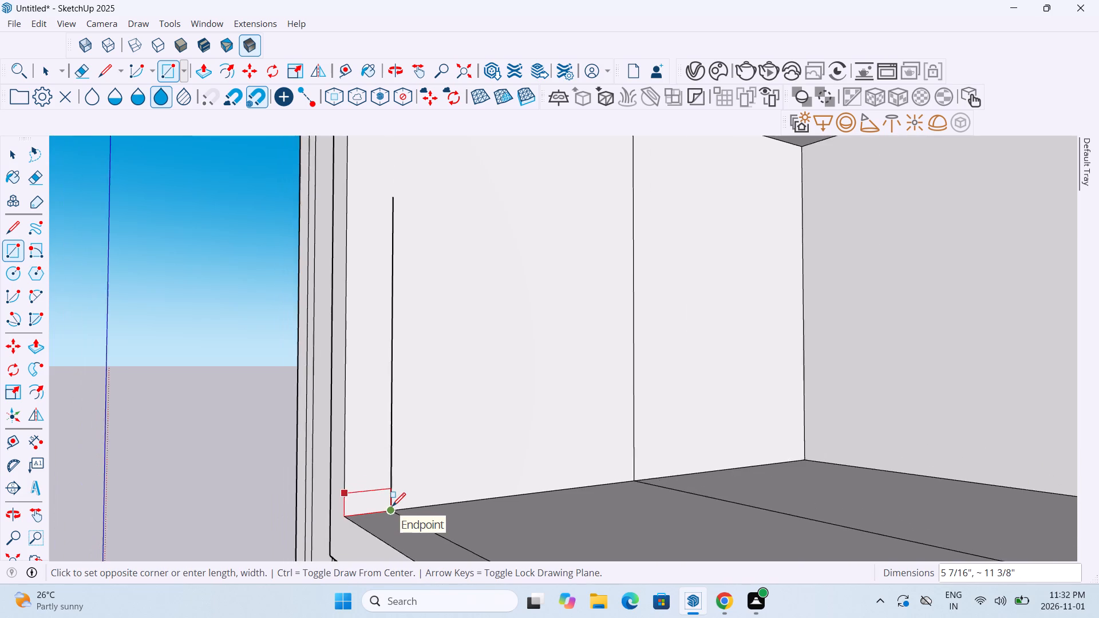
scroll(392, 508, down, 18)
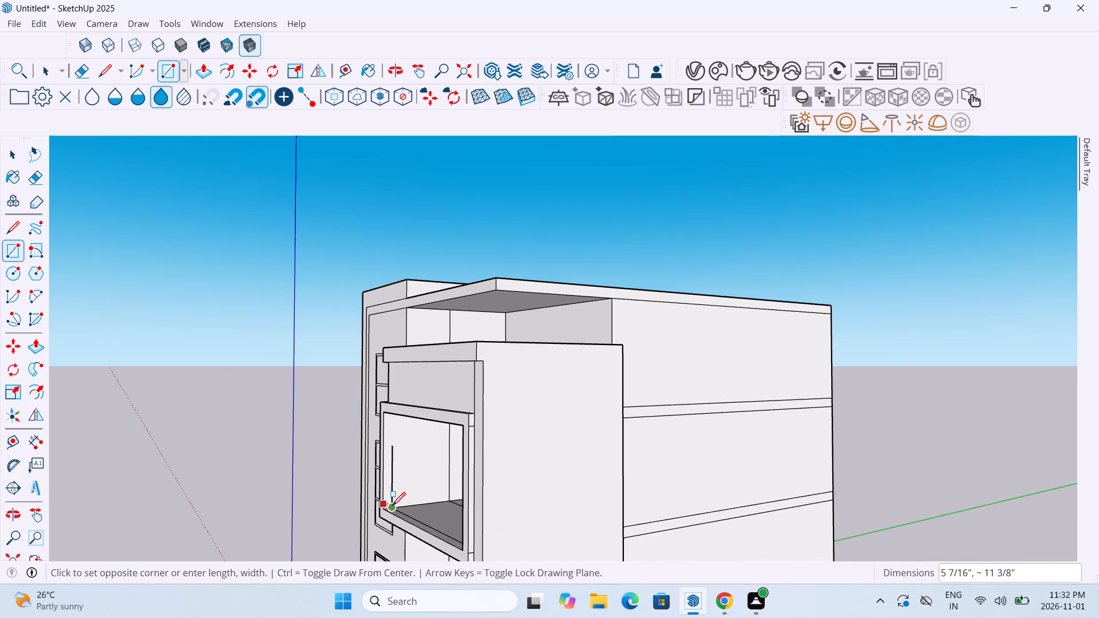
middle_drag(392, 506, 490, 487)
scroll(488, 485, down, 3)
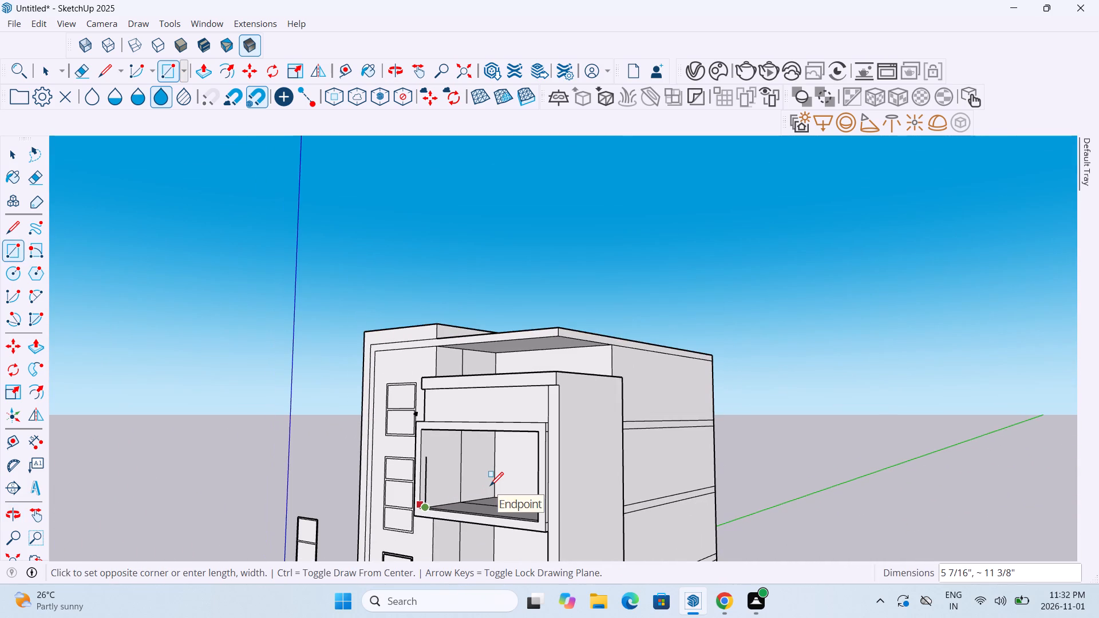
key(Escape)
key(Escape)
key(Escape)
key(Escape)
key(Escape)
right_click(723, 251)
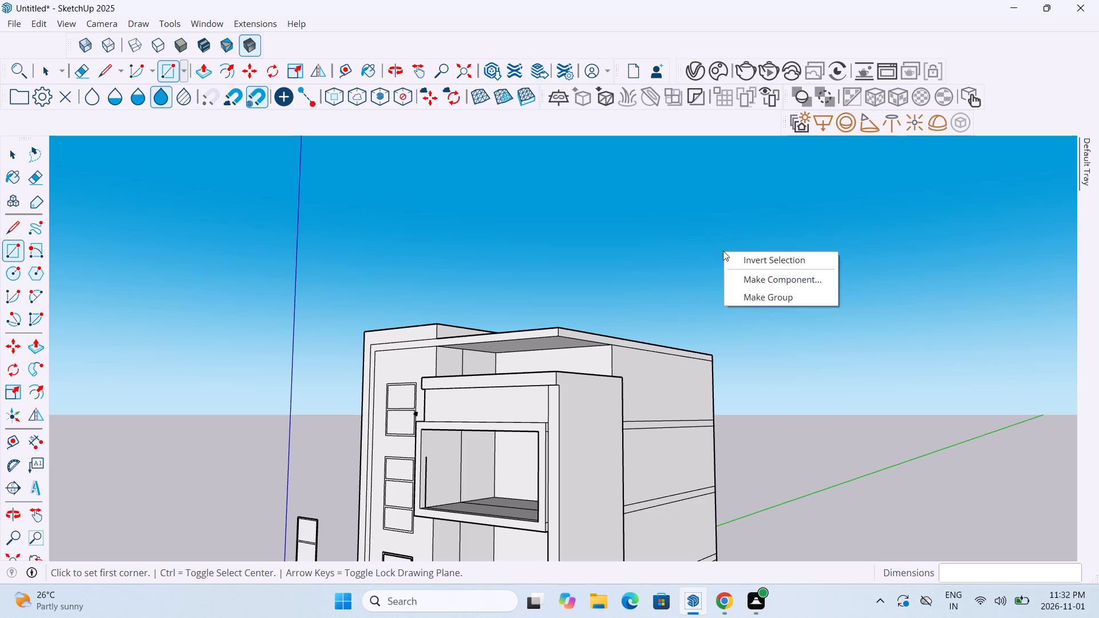
Draw a small rectangle on the ground beside the origin, starting from the red axis and ending near the green axis.
key(Escape)
key(Escape)
key(Escape)
key(Escape)
key(Escape)
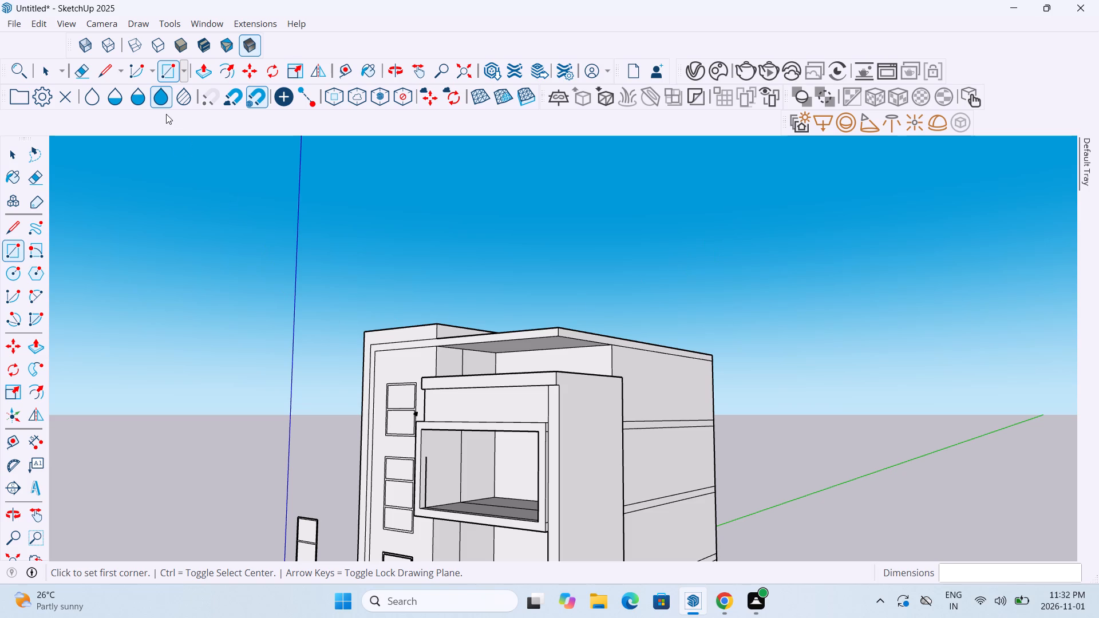
scroll(331, 277, down, 15)
middle_drag(299, 437, 298, 440)
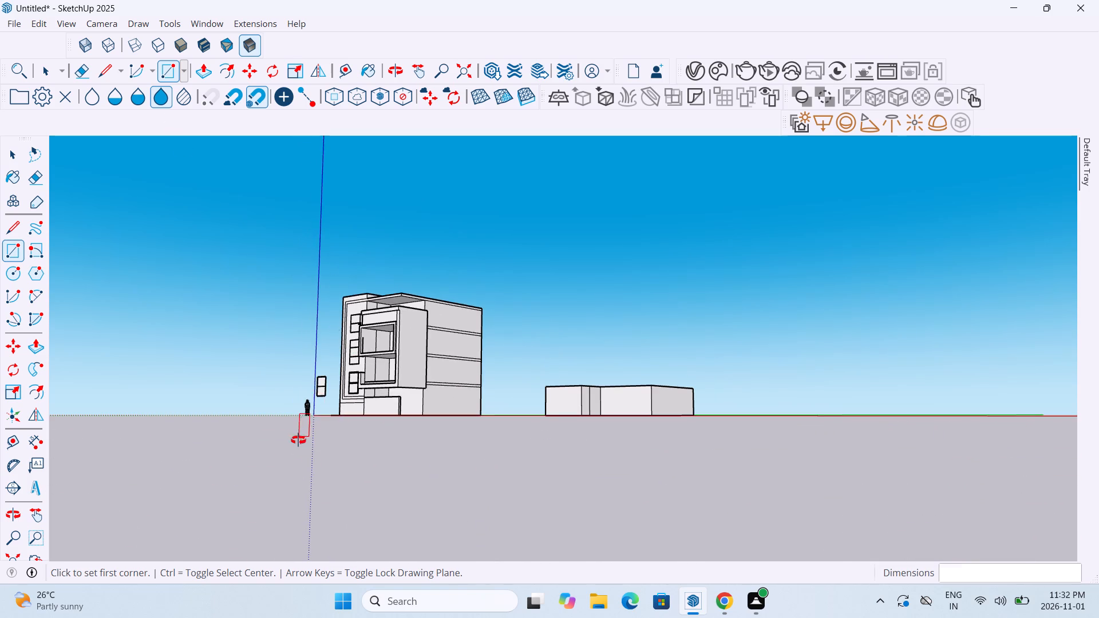
middle_drag(298, 440, 525, 569)
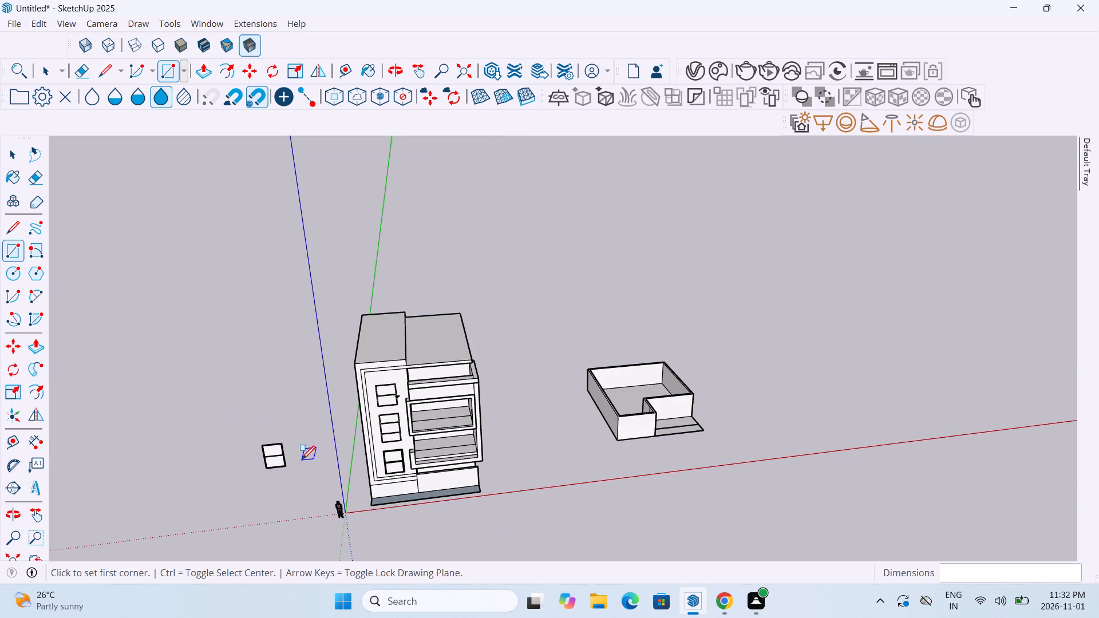
scroll(354, 514, up, 20)
click(354, 506)
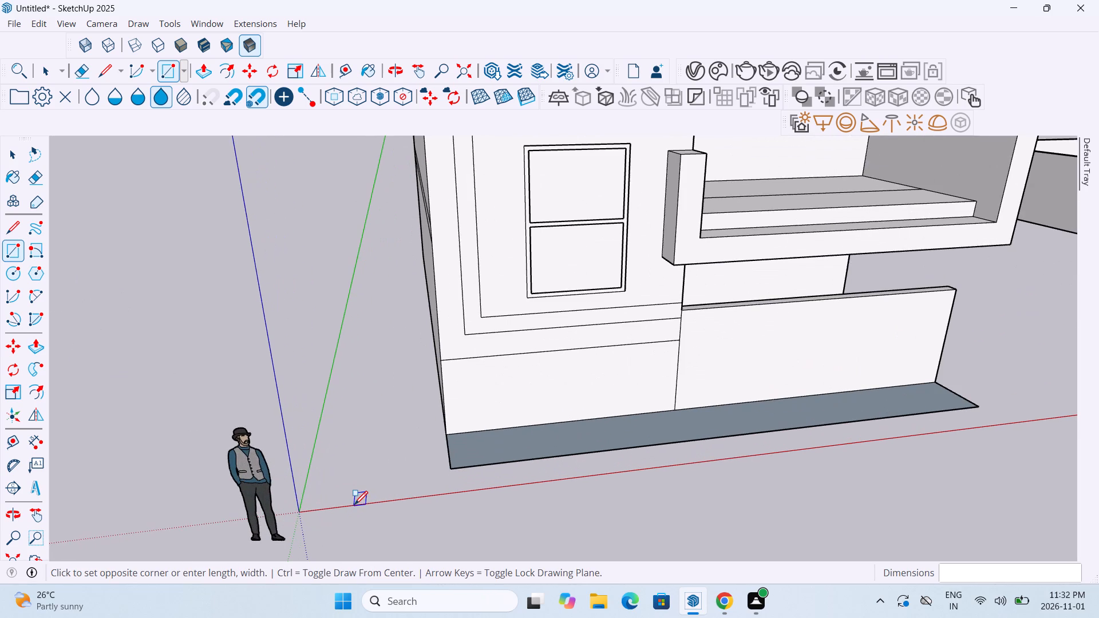
drag(354, 506, 317, 450)
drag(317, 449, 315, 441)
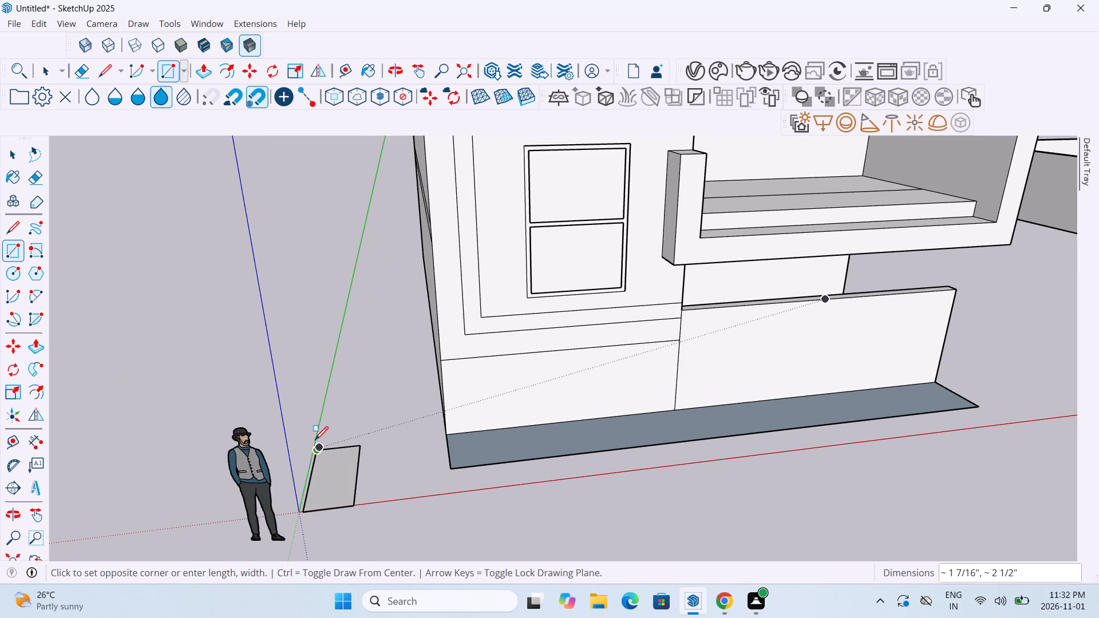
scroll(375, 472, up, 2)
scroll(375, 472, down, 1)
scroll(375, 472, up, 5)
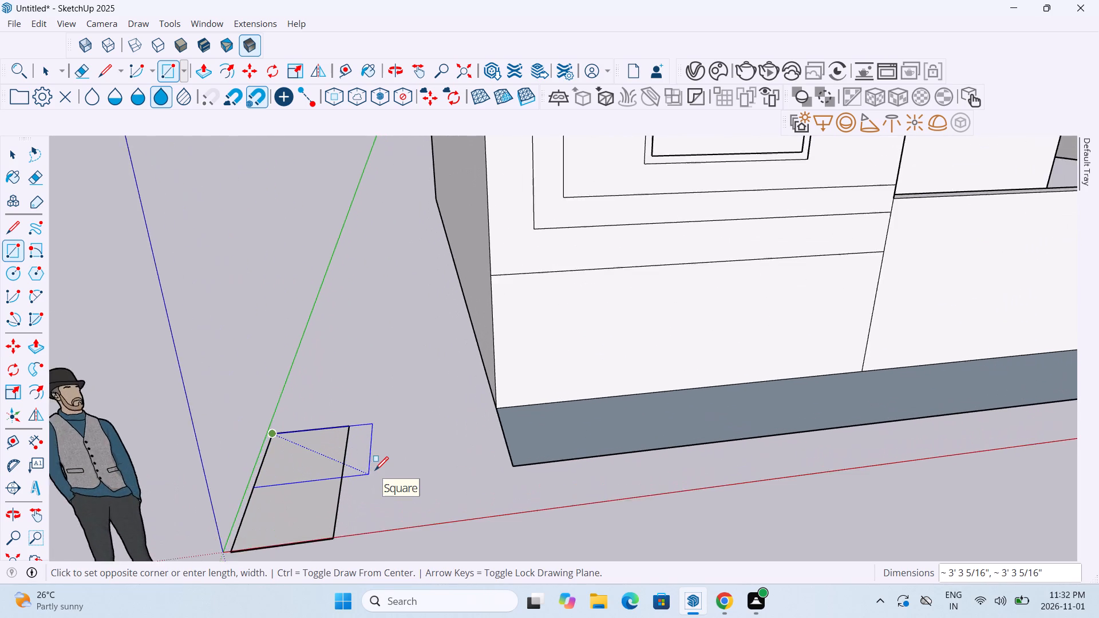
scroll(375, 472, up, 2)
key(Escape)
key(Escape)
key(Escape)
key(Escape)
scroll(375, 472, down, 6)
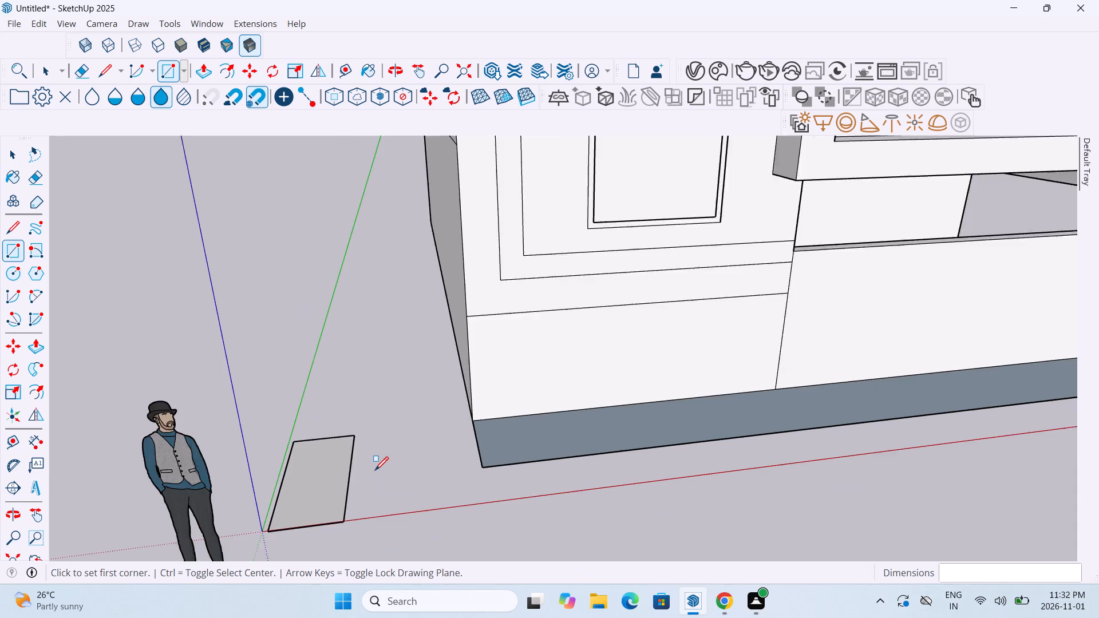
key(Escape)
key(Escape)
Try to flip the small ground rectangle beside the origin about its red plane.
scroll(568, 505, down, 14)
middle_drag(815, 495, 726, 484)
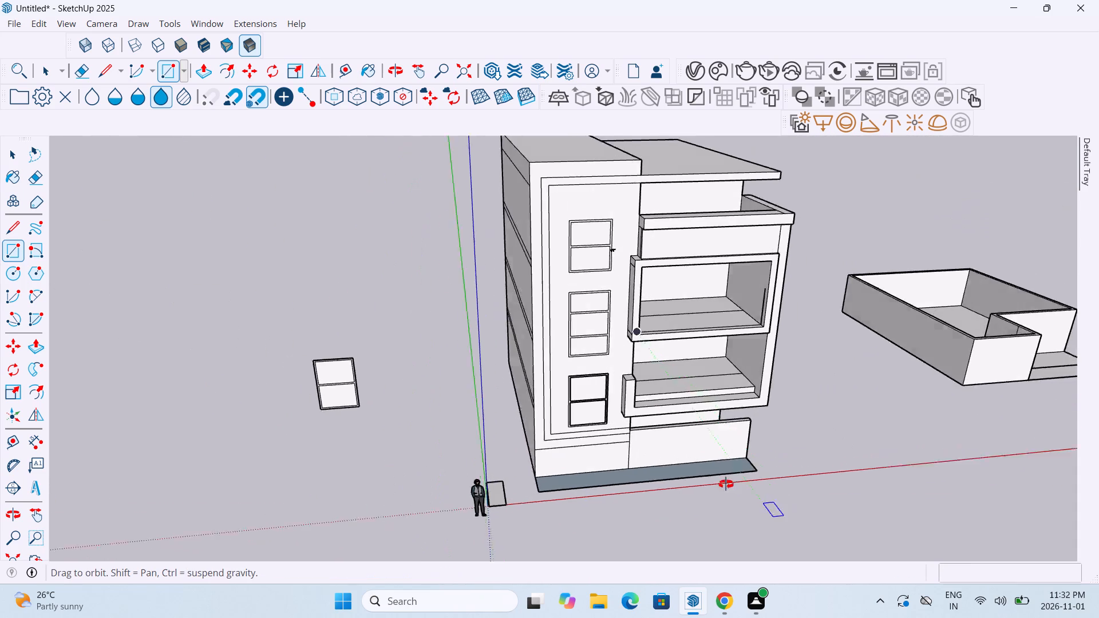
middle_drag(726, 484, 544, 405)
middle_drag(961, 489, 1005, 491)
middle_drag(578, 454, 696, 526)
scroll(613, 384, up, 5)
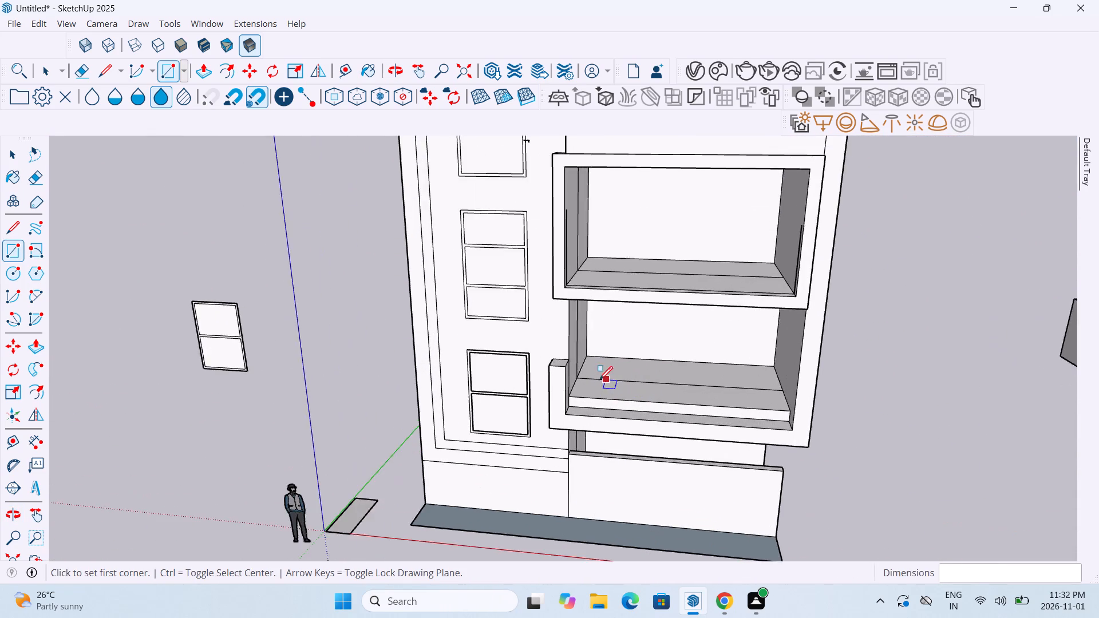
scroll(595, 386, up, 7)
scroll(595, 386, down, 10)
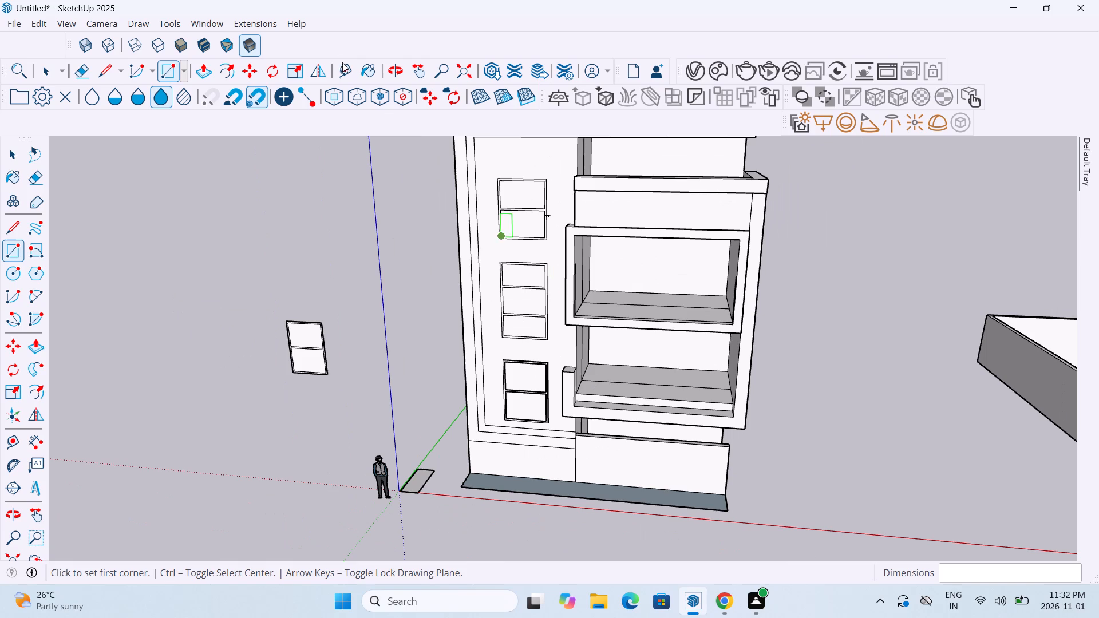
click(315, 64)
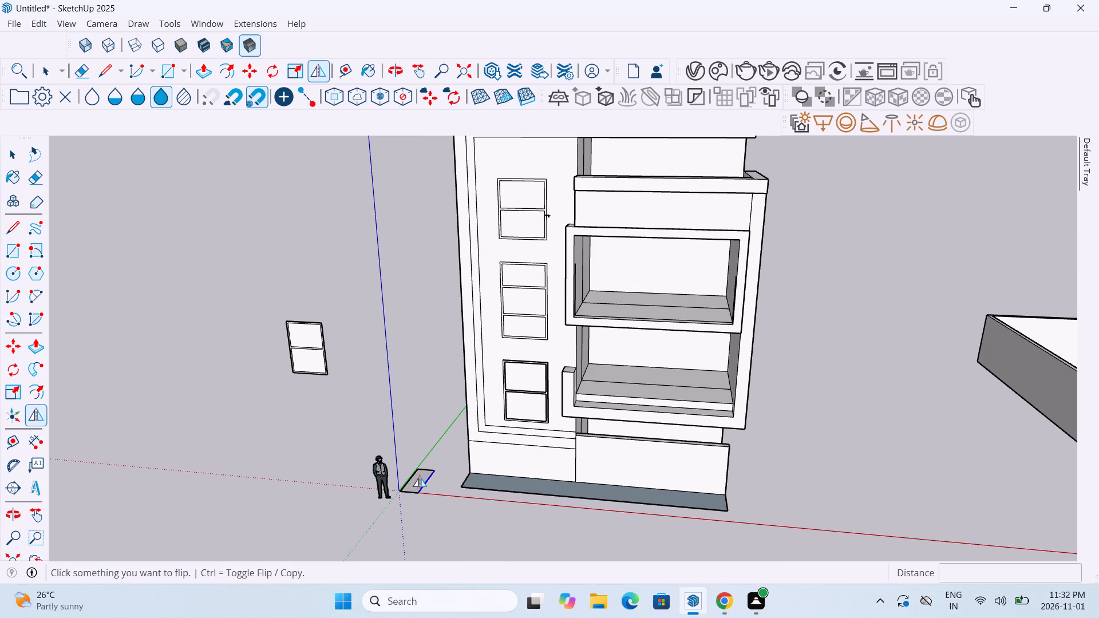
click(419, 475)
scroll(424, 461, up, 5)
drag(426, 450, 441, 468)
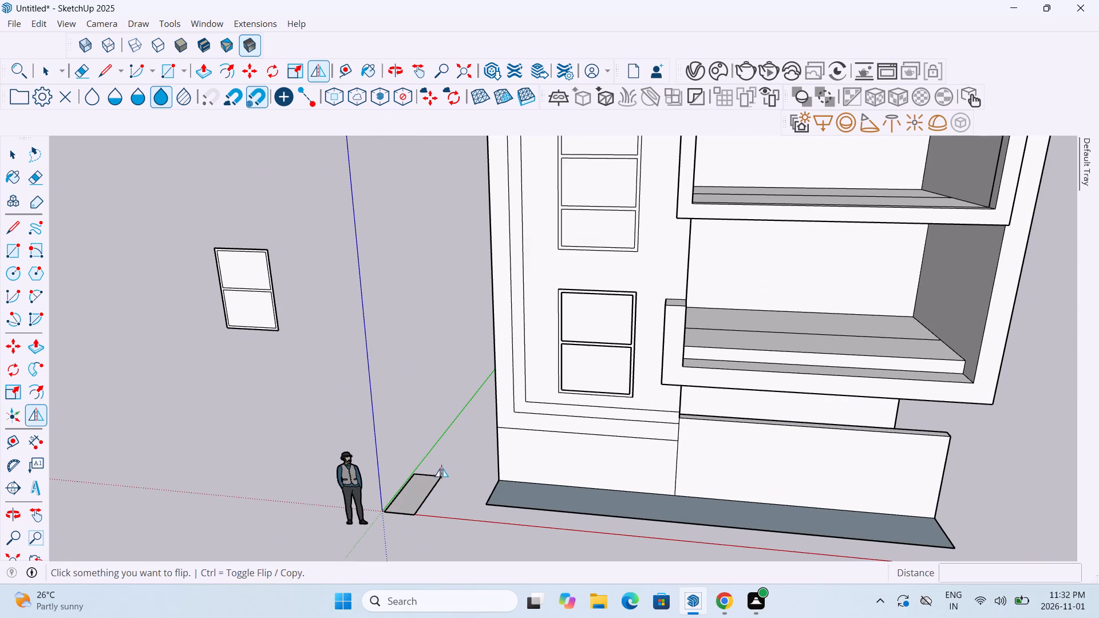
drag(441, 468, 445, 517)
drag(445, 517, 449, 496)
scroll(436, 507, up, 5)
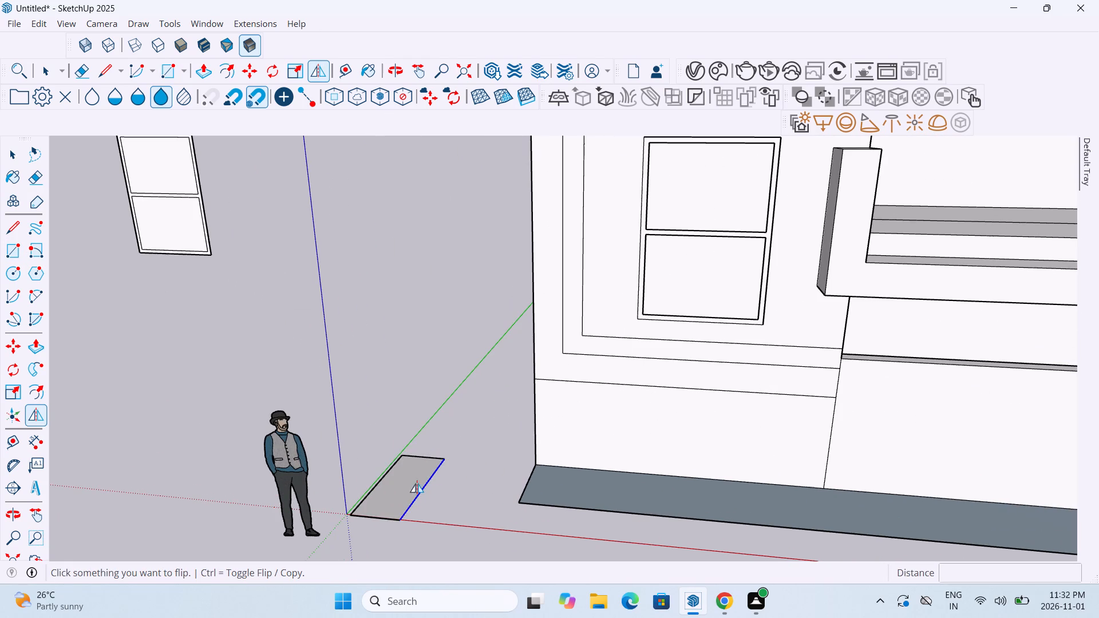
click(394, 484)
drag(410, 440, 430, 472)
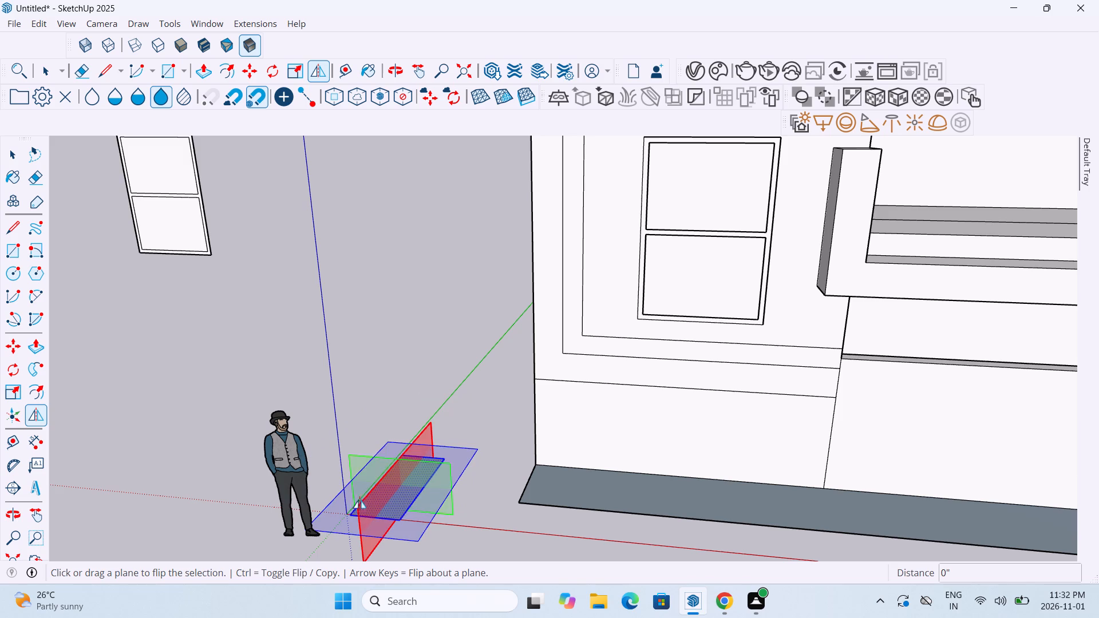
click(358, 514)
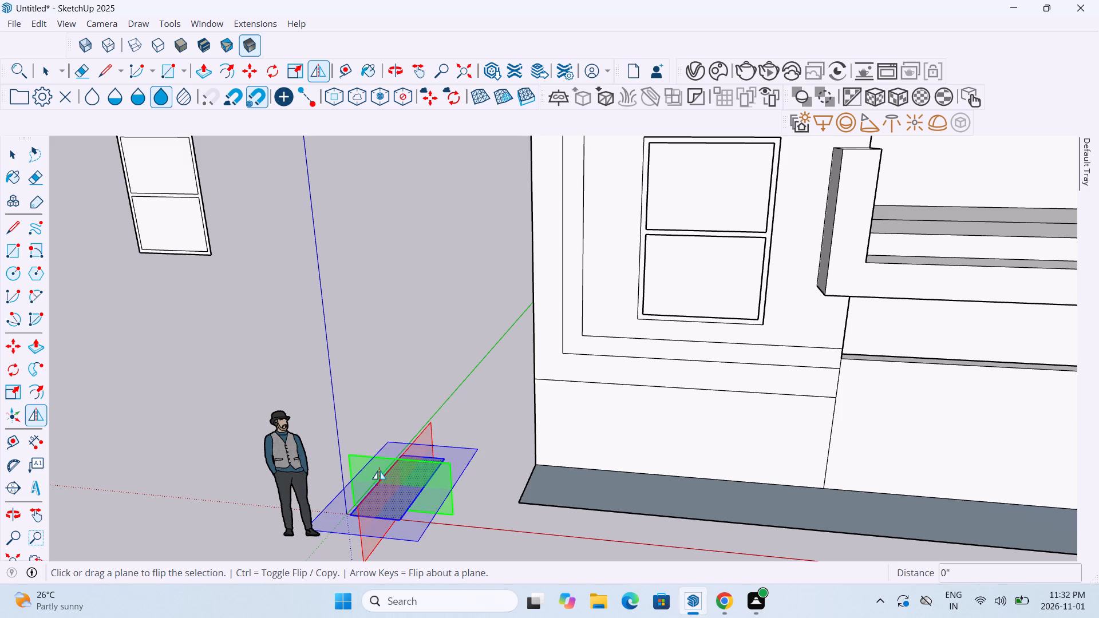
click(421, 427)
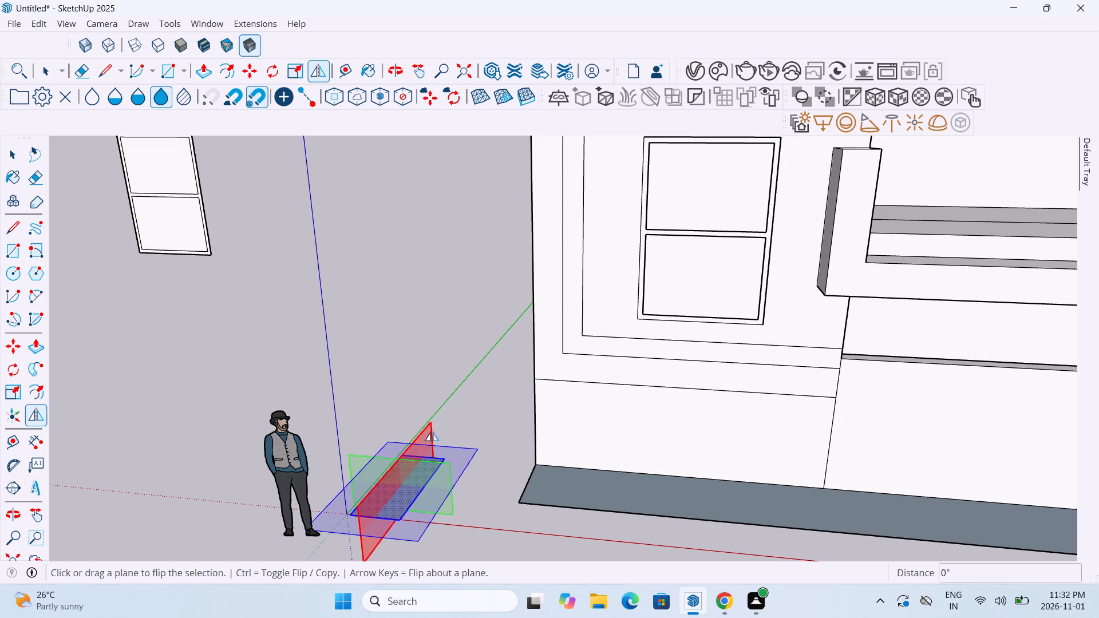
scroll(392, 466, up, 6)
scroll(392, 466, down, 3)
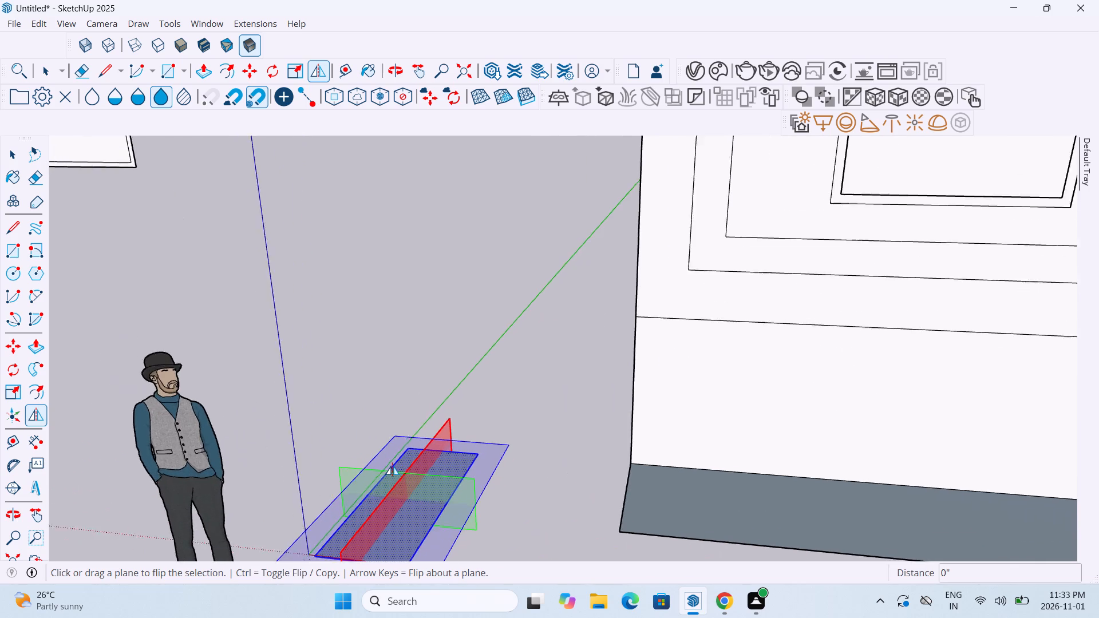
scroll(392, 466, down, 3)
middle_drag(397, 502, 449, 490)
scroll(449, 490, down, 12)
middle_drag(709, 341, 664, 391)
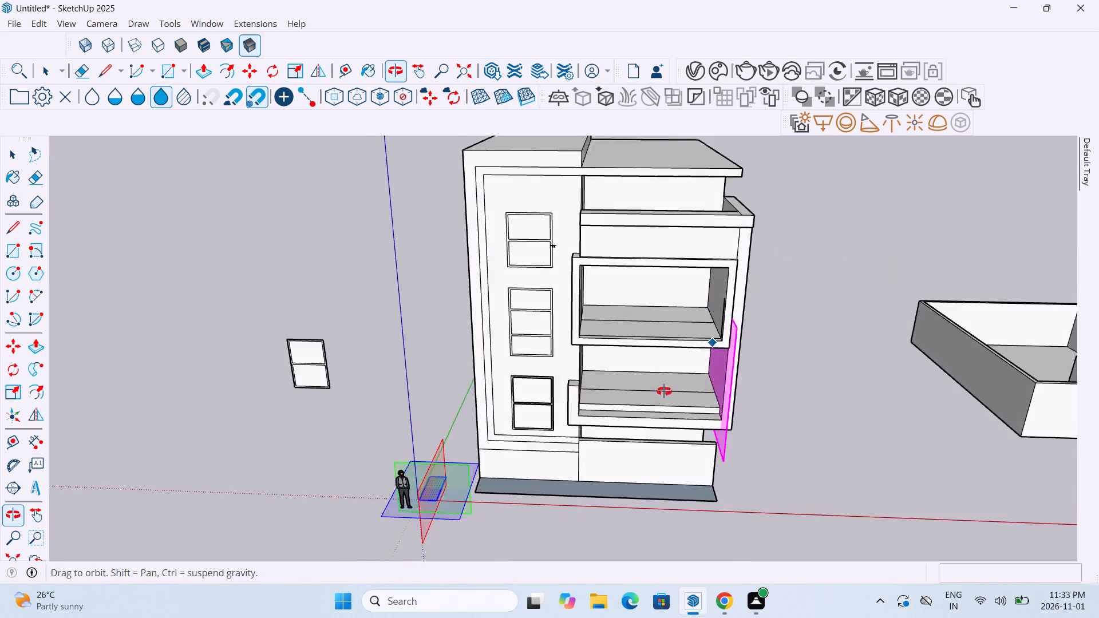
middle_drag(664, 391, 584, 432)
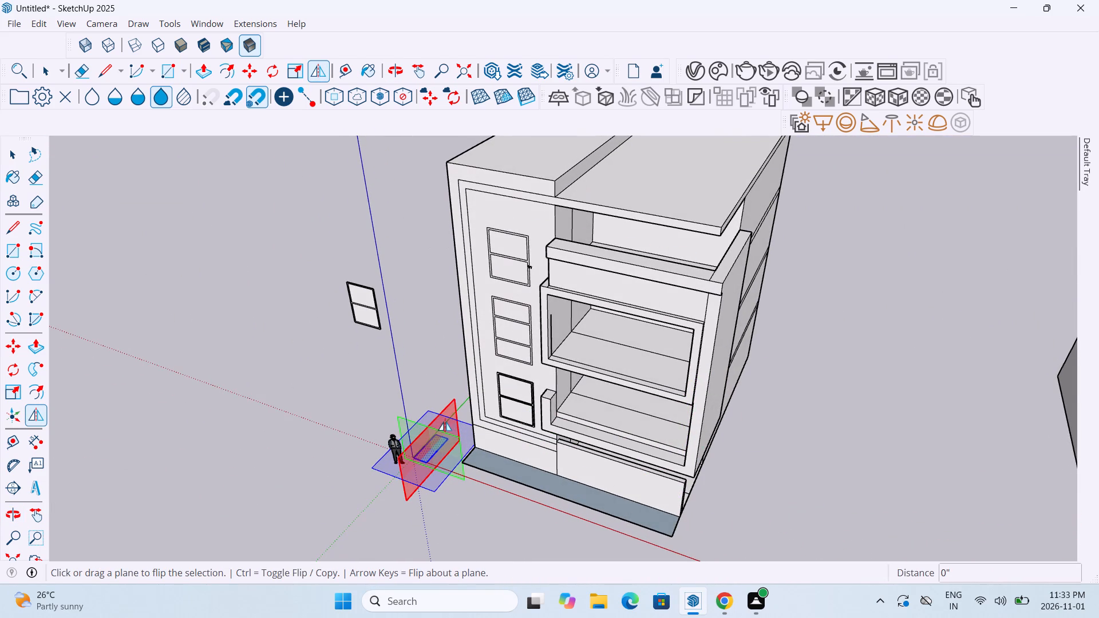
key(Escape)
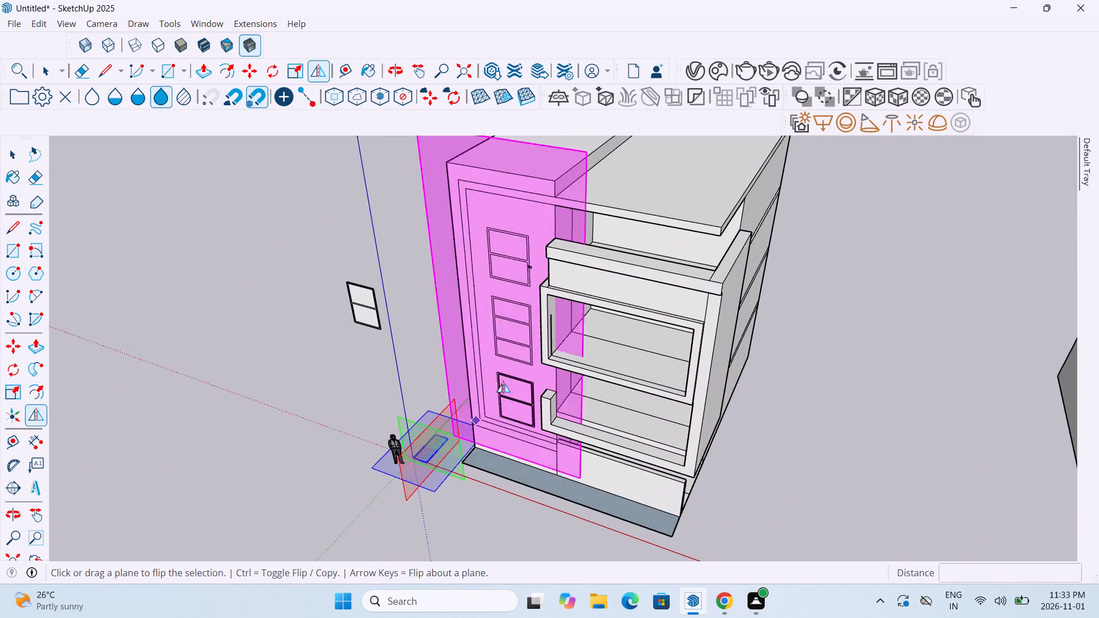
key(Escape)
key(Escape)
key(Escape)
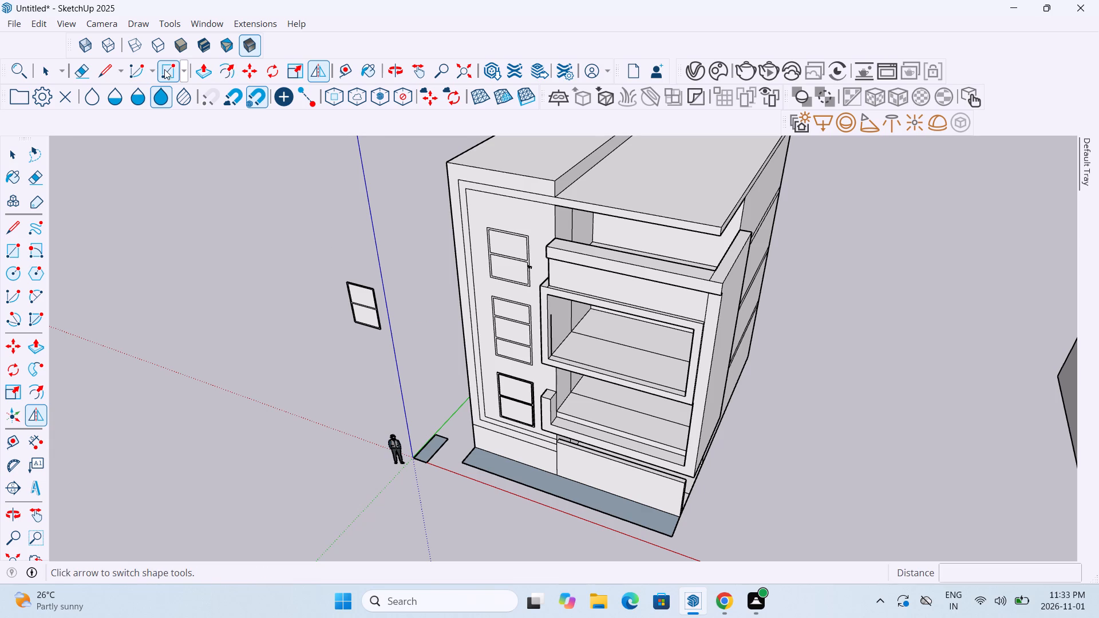
Draw a rectangle 19' long and about 2 3/4" wide on the upper balcony floor, between the side walls just behind the front edge.
click(164, 69)
scroll(579, 388, up, 11)
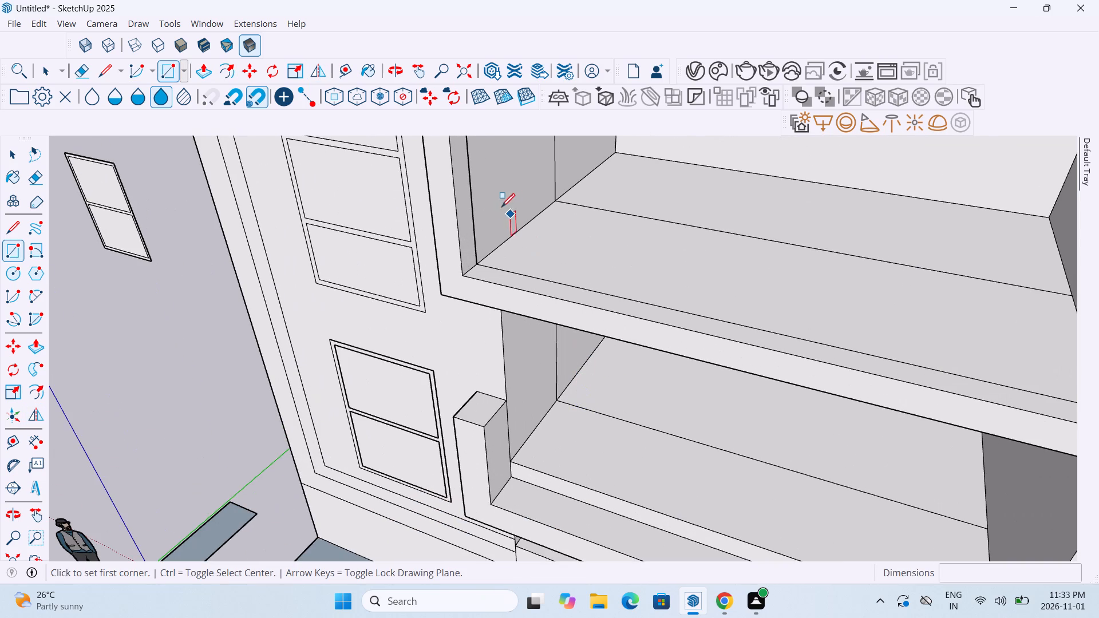
middle_drag(471, 266, 433, 360)
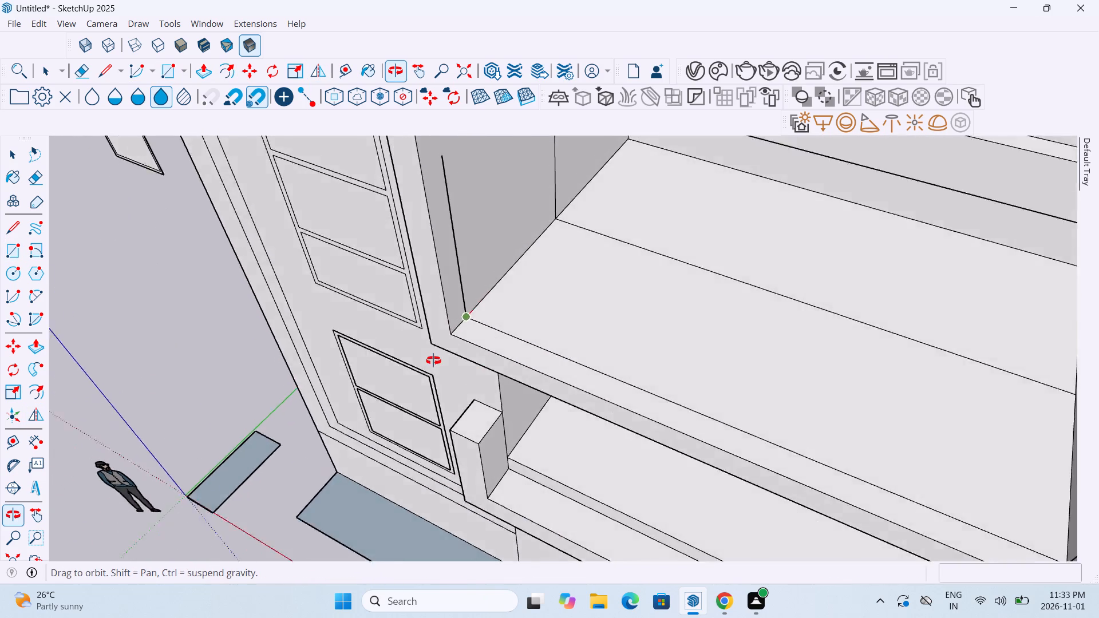
middle_drag(433, 360, 424, 377)
scroll(437, 366, up, 1)
scroll(437, 366, down, 1)
scroll(437, 366, up, 7)
scroll(438, 365, down, 1)
scroll(438, 365, up, 10)
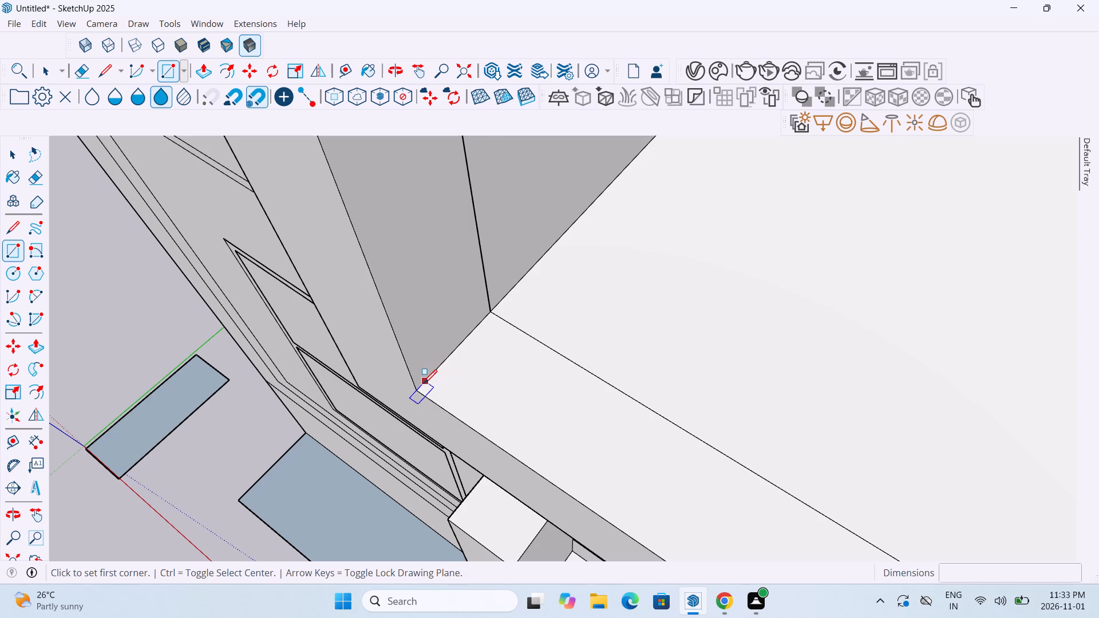
click(428, 380)
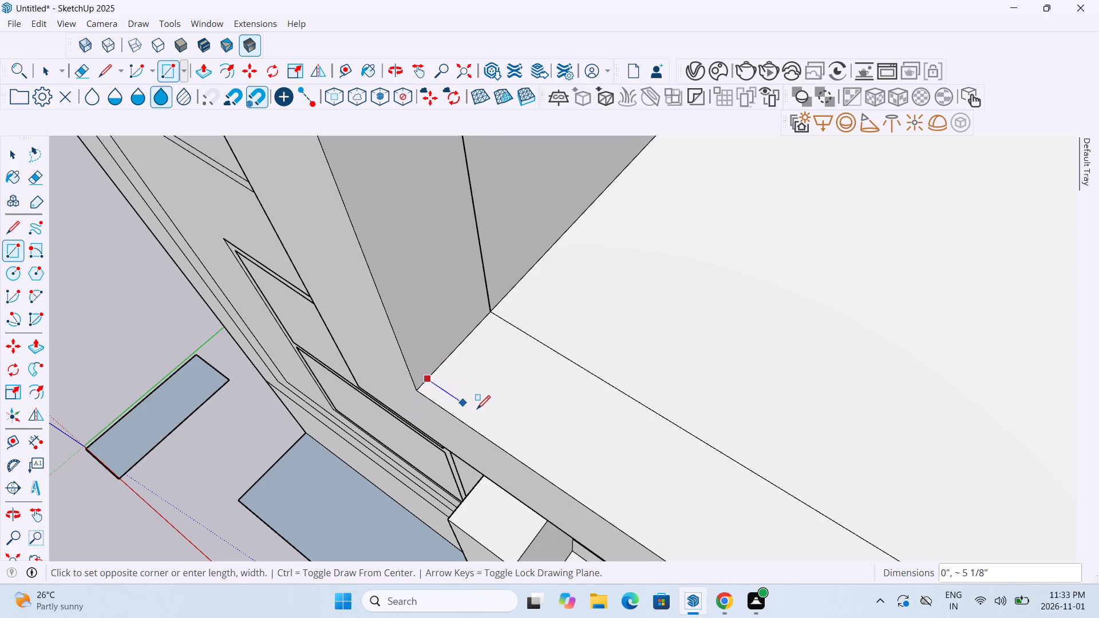
scroll(477, 410, down, 8)
scroll(479, 410, down, 20)
scroll(479, 410, down, 12)
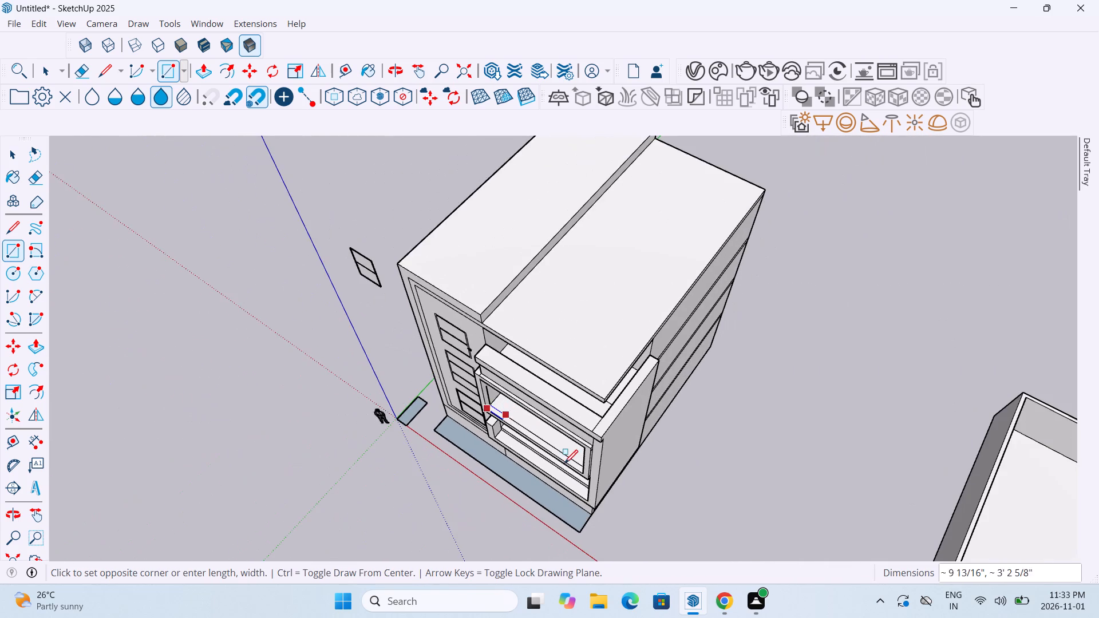
scroll(582, 469, up, 20)
scroll(582, 469, up, 2)
middle_drag(583, 469, 611, 447)
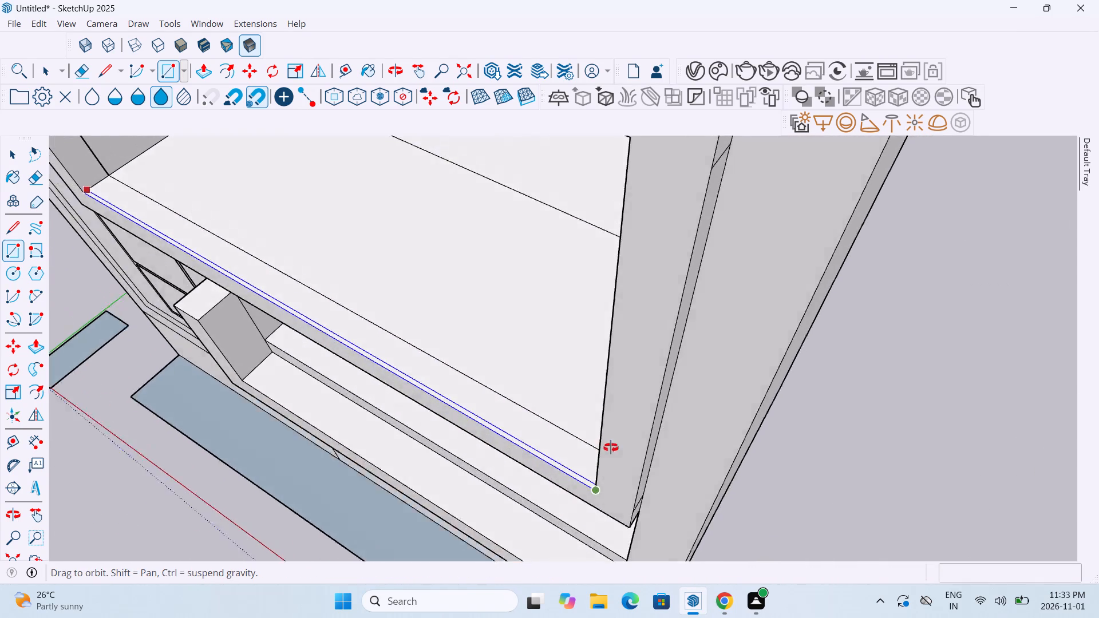
middle_drag(611, 447, 744, 462)
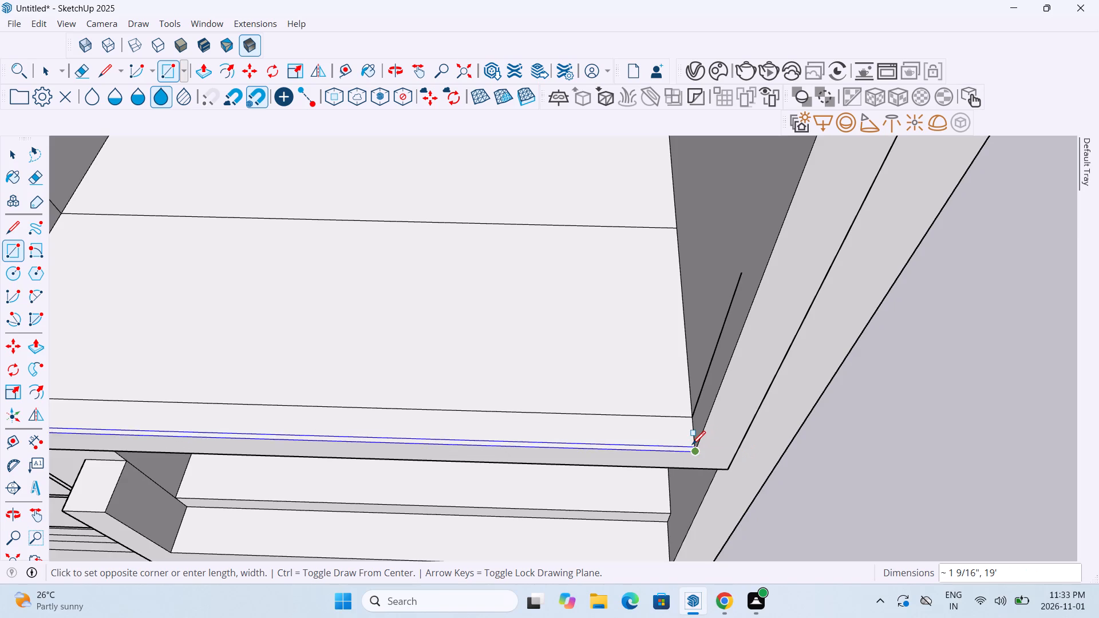
scroll(692, 446, up, 13)
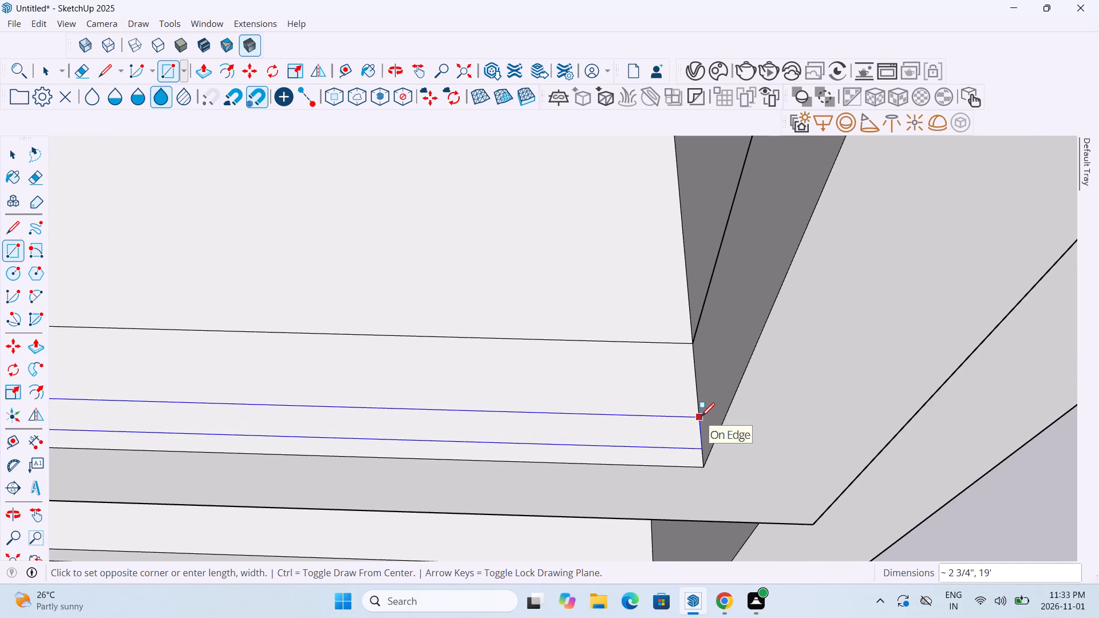
click(702, 414)
scroll(702, 414, up, 1)
scroll(702, 414, down, 18)
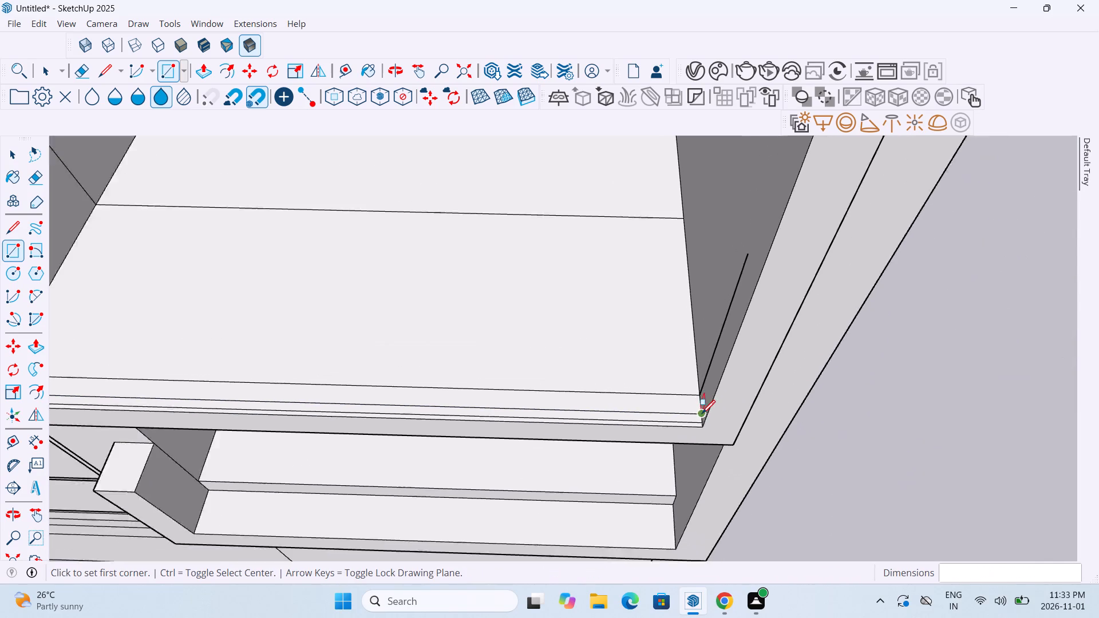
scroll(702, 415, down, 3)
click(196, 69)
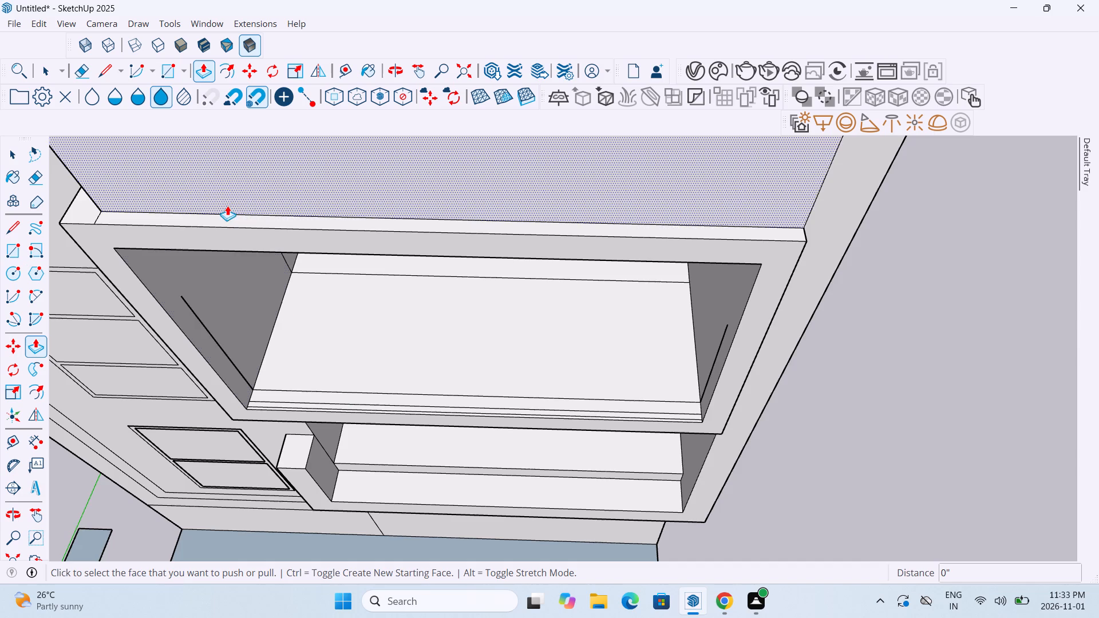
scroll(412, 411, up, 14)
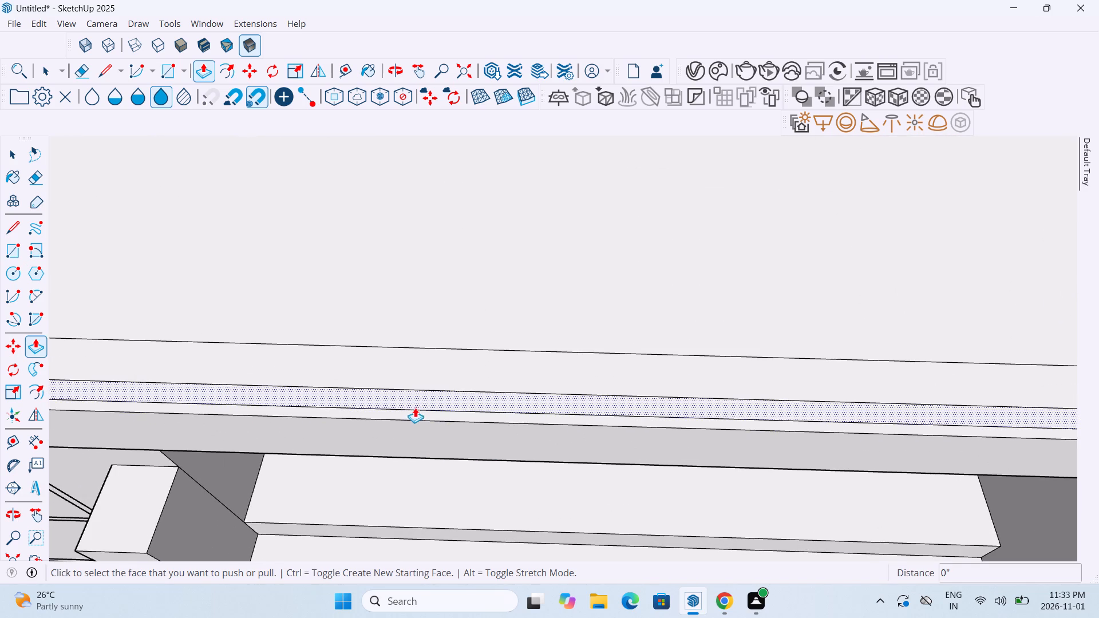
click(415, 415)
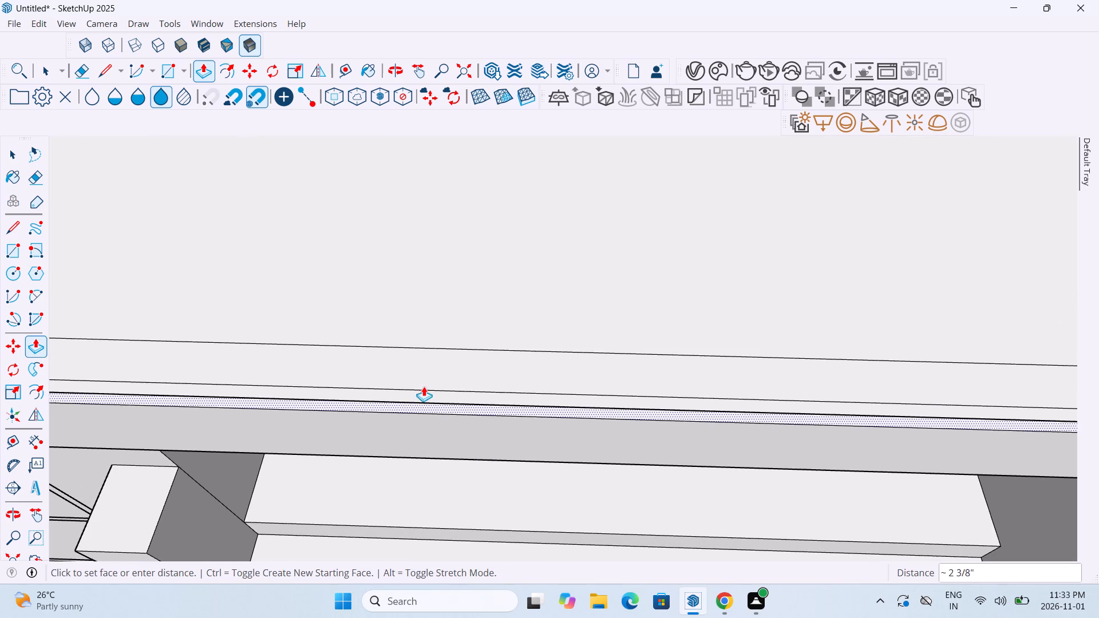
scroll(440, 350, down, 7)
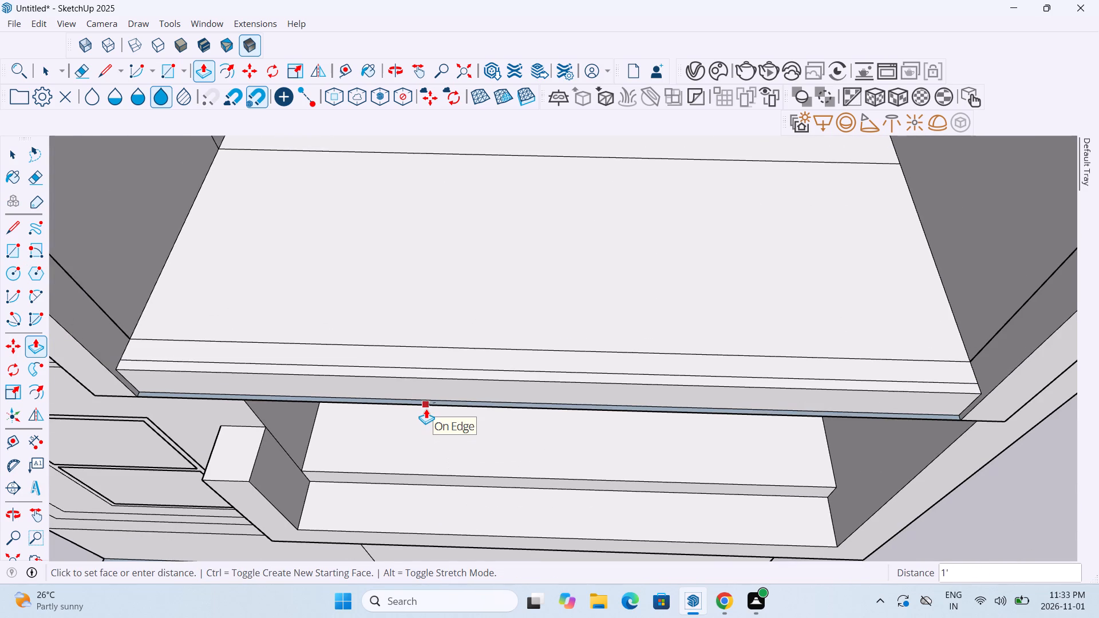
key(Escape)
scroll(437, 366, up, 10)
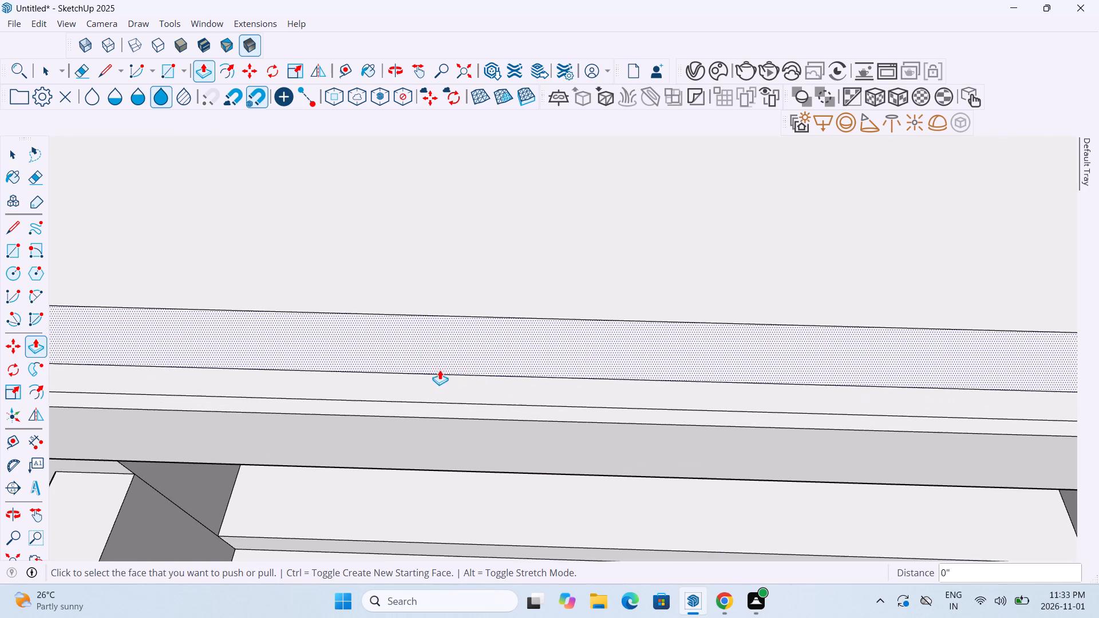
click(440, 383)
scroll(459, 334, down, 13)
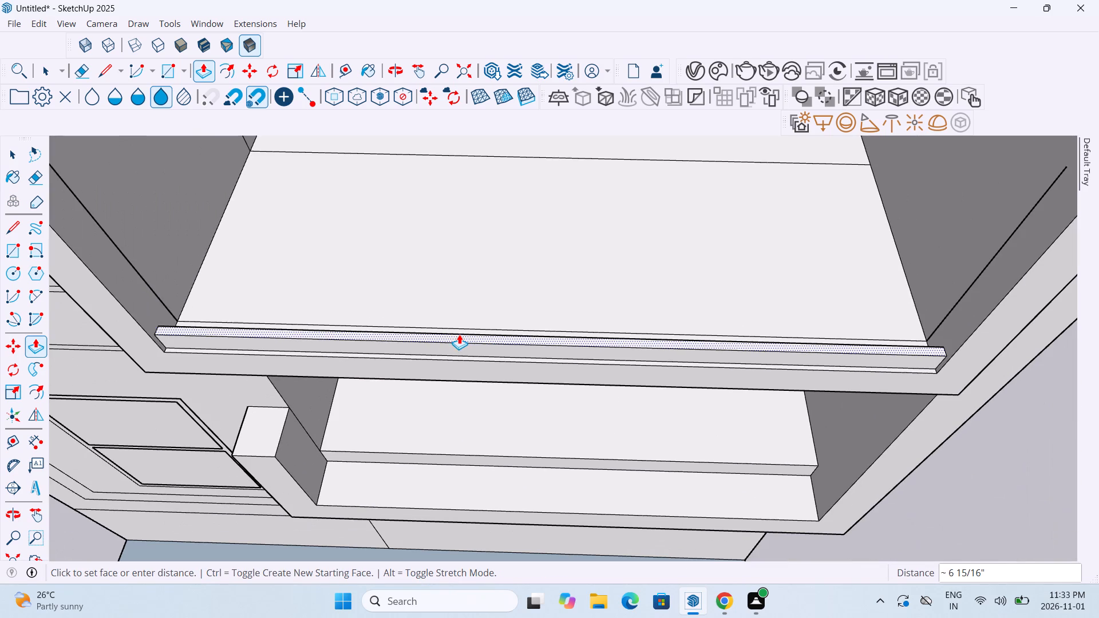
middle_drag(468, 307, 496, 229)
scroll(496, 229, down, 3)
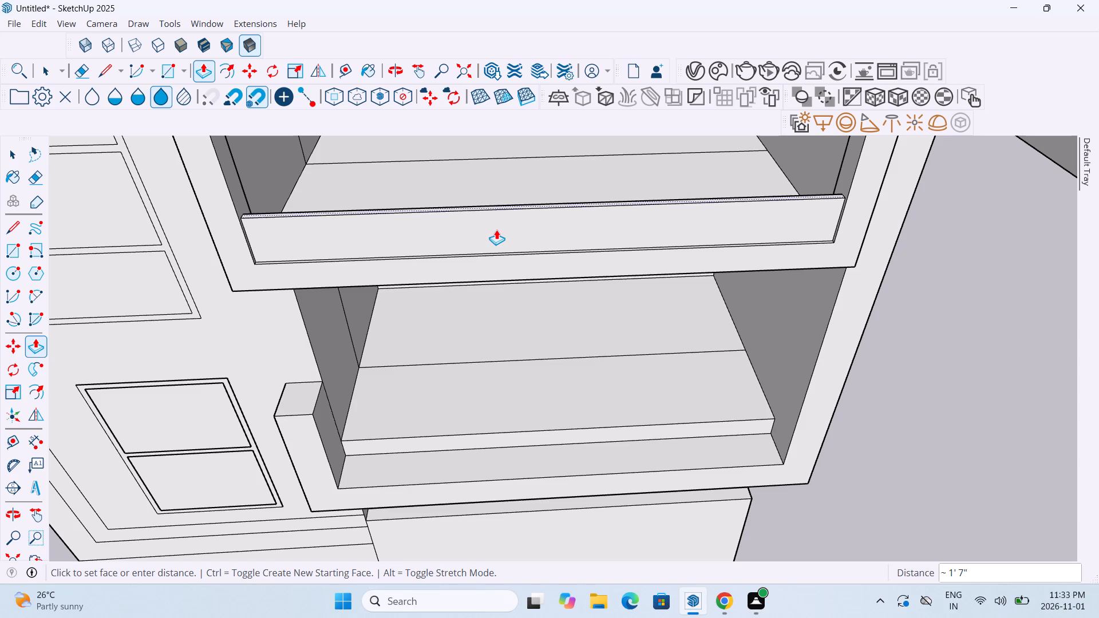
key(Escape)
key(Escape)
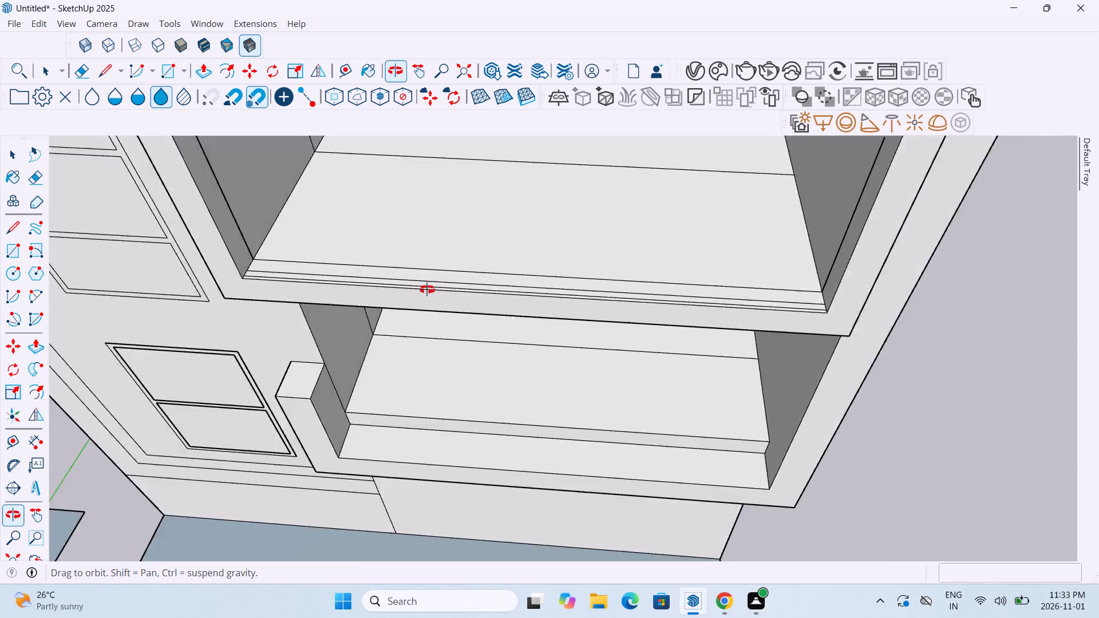
Draw a second vertical line on the upper balcony's left side wall, rising from the narrow floor strip's back corner beside the existing line.
scroll(358, 290, down, 5)
scroll(298, 228, up, 5)
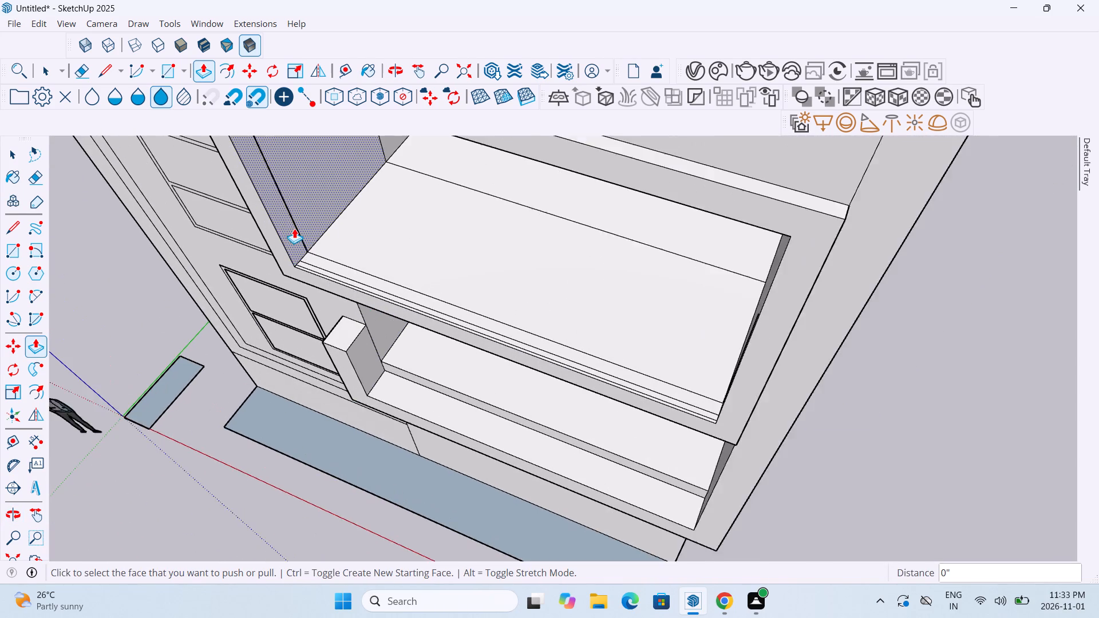
scroll(304, 240, up, 7)
middle_drag(407, 235, 385, 260)
scroll(385, 260, down, 5)
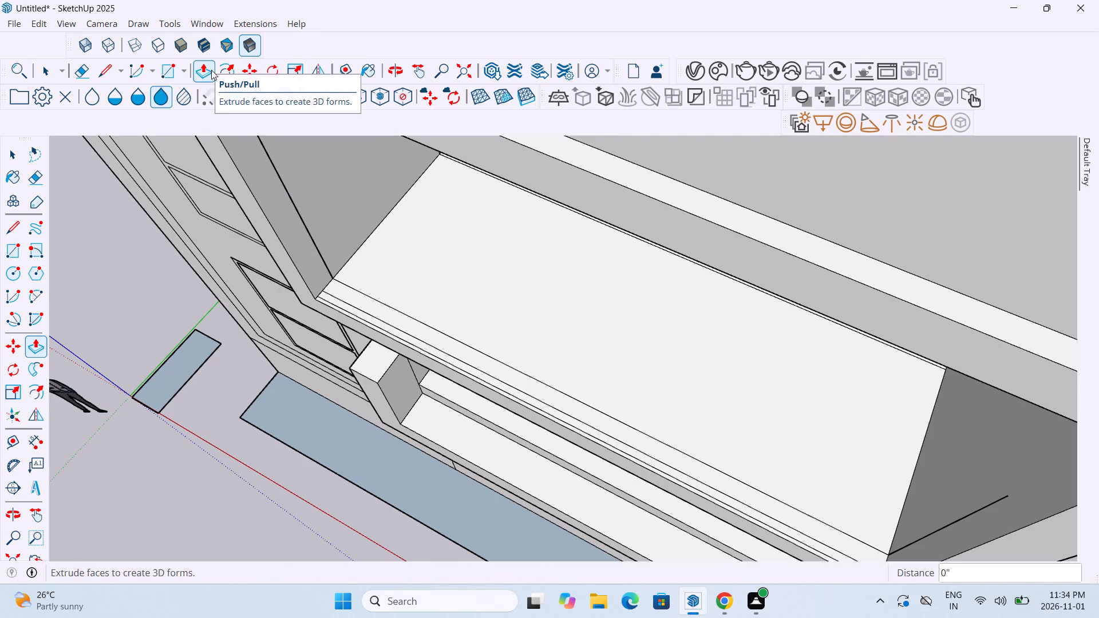
click(13, 273)
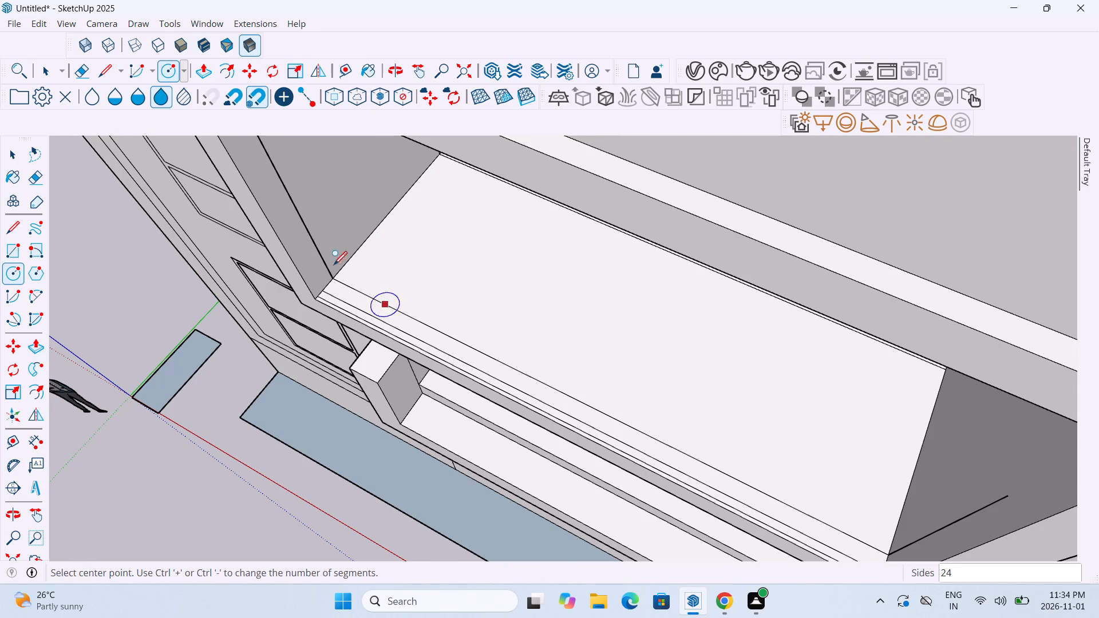
middle_drag(345, 256, 284, 266)
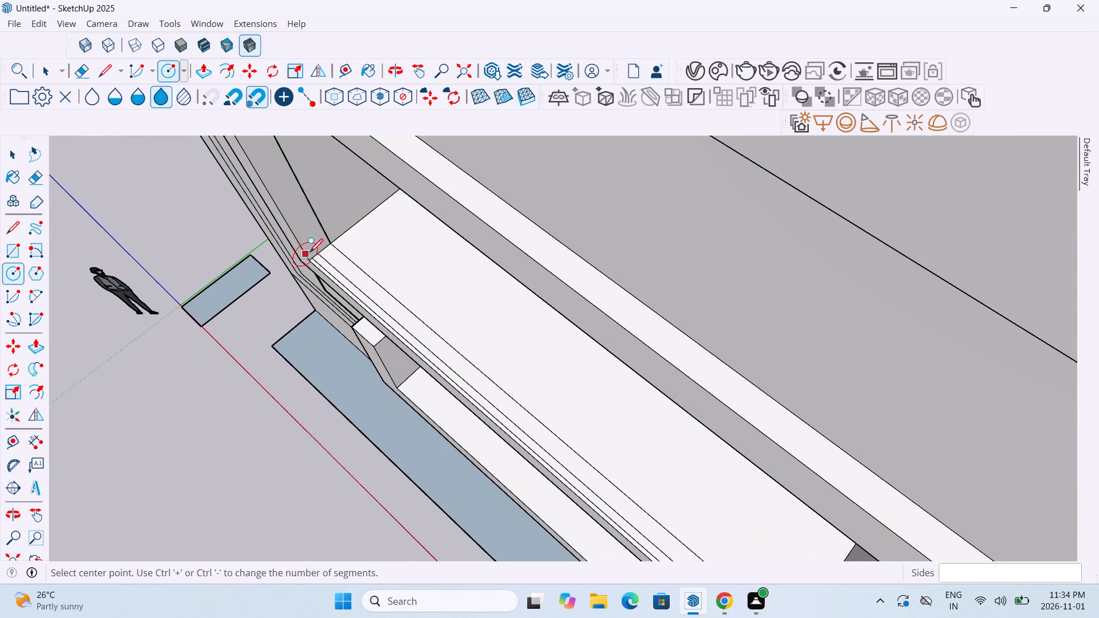
click(104, 68)
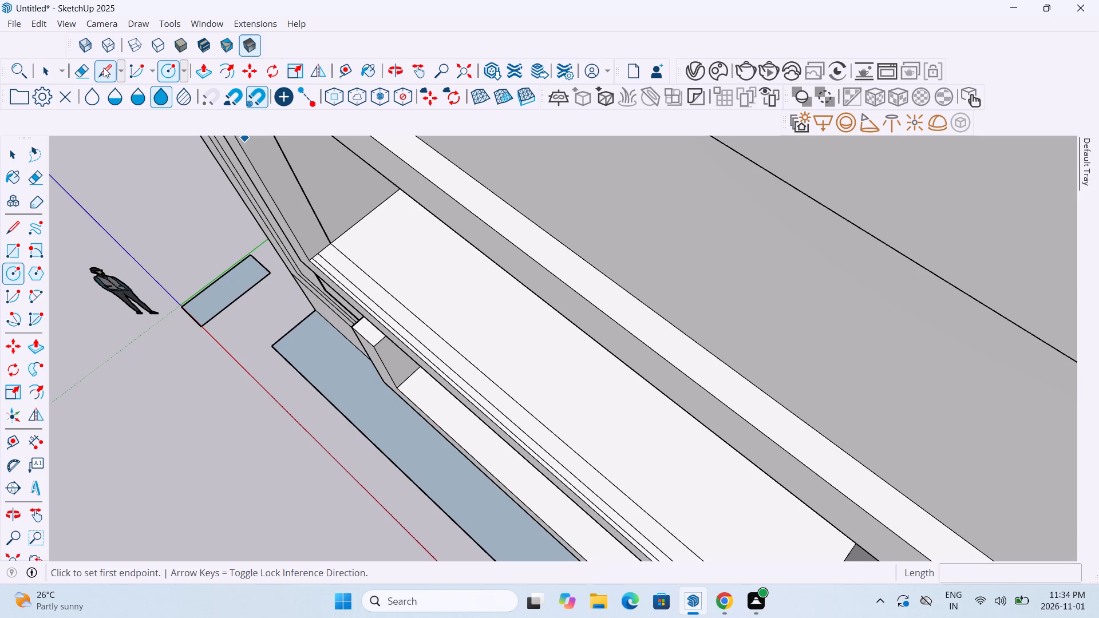
click(320, 256)
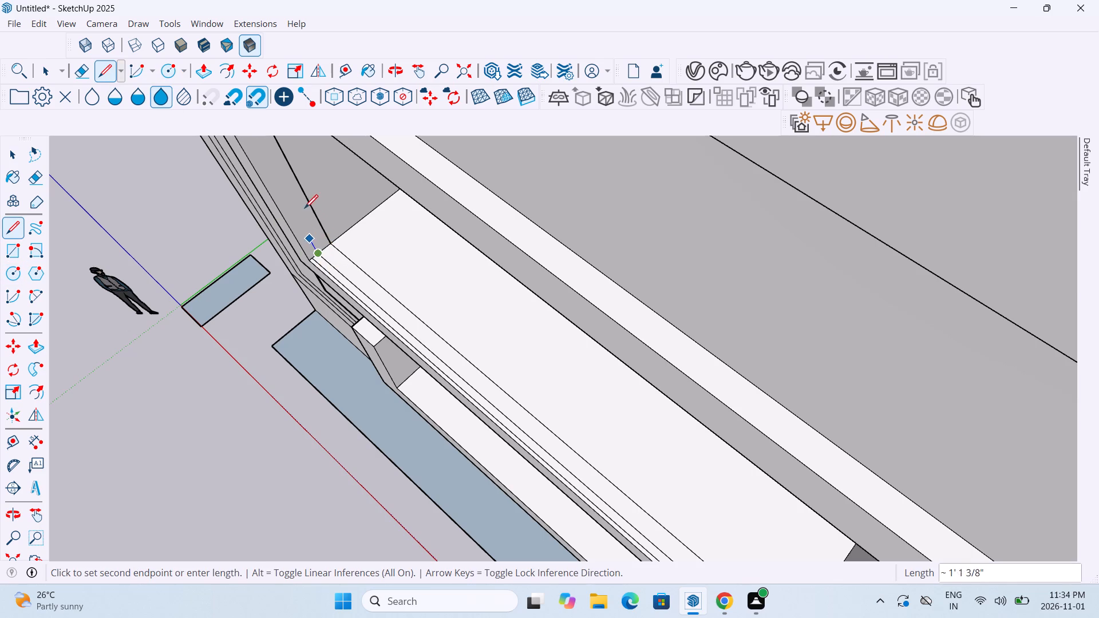
scroll(303, 204, up, 5)
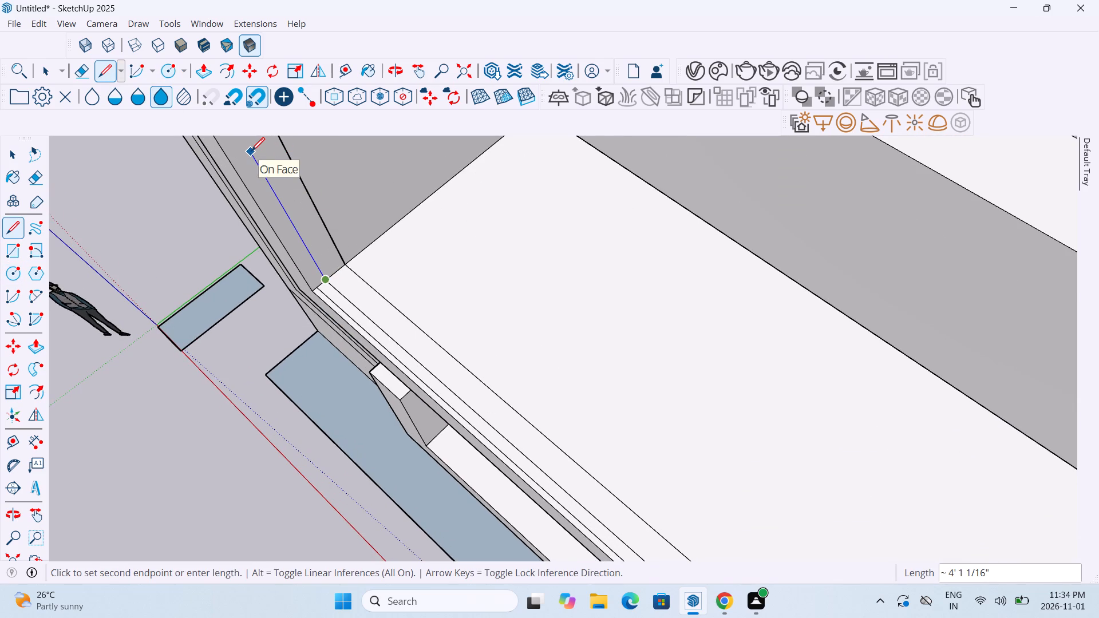
scroll(251, 150, down, 15)
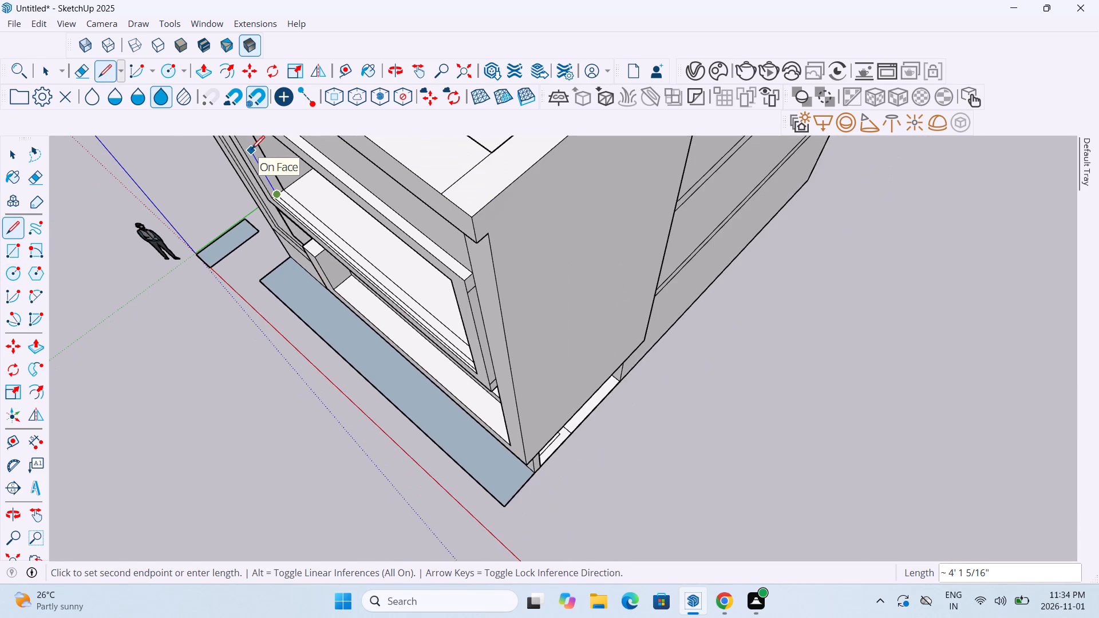
middle_drag(251, 150, 406, 140)
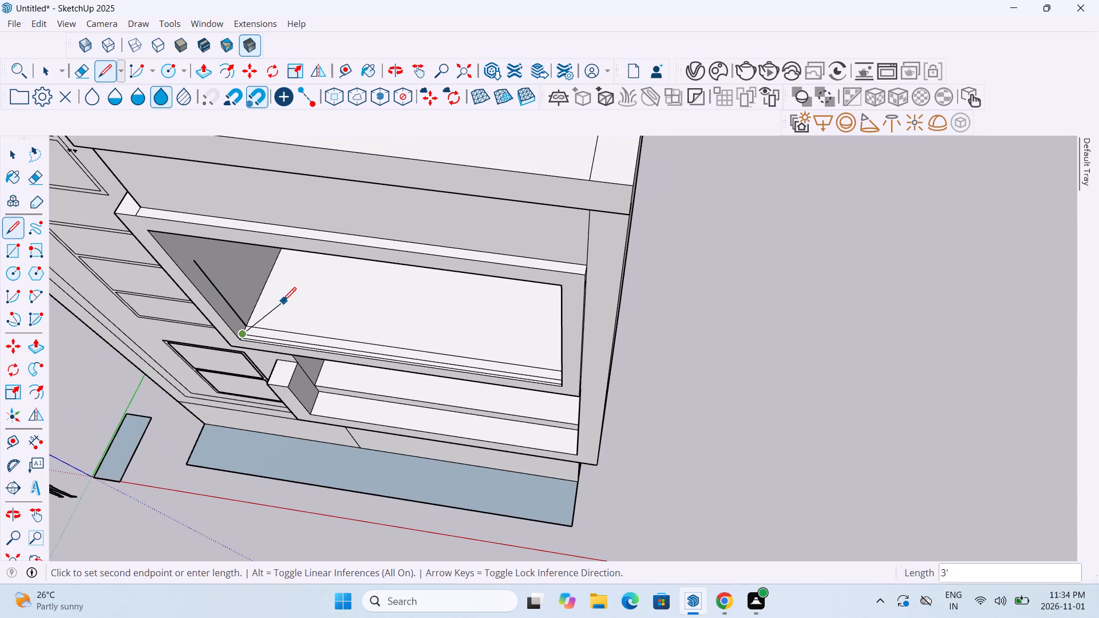
middle_drag(283, 302, 303, 228)
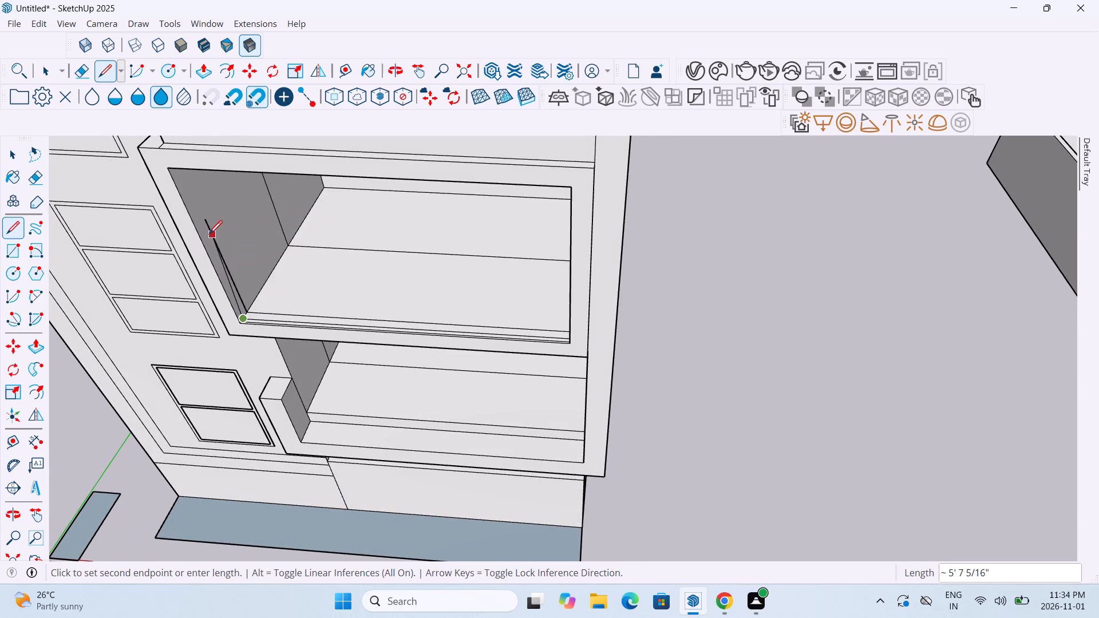
click(206, 235)
key(Escape)
Draw a circle of about 2 1/8" radius on the upper balcony's left side wall, between the two vertical lines.
middle_drag(231, 361, 301, 292)
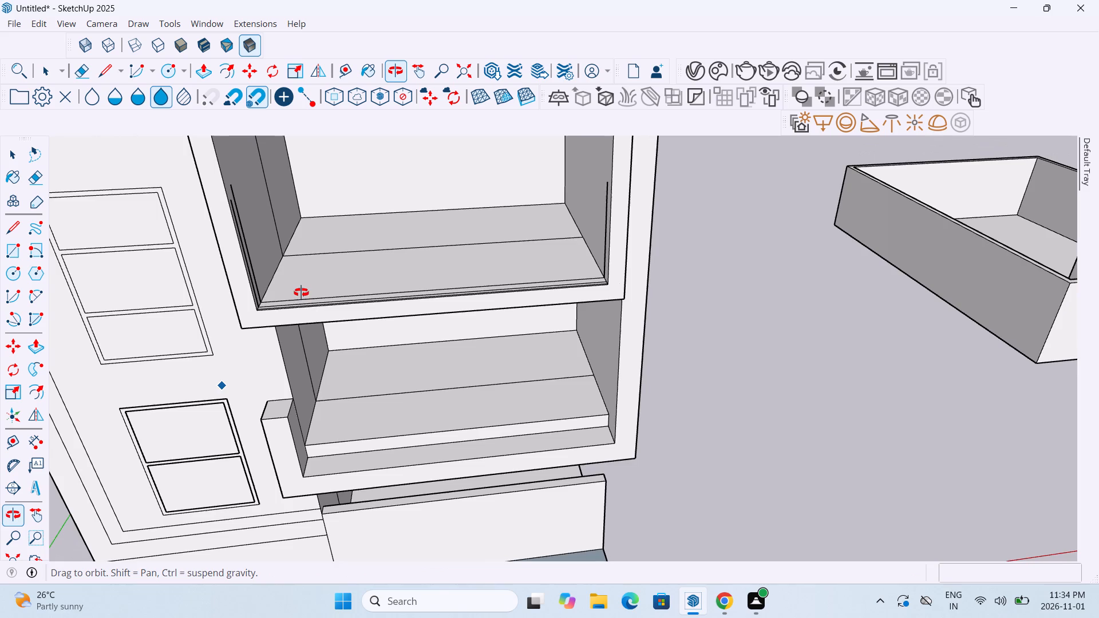
middle_drag(301, 292, 301, 266)
click(164, 64)
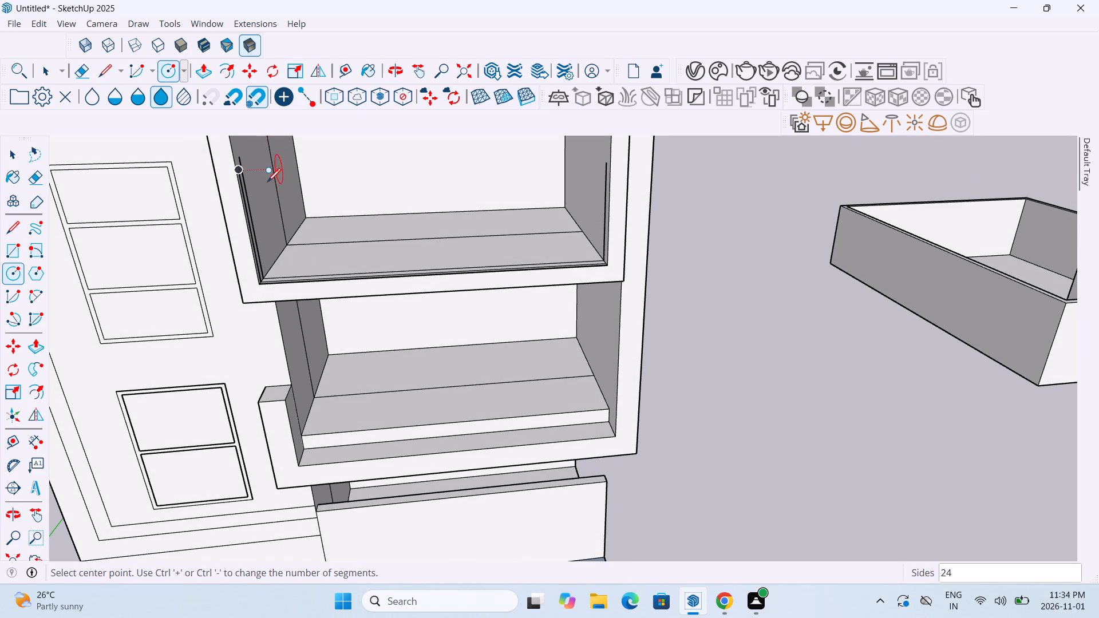
middle_drag(248, 198, 207, 221)
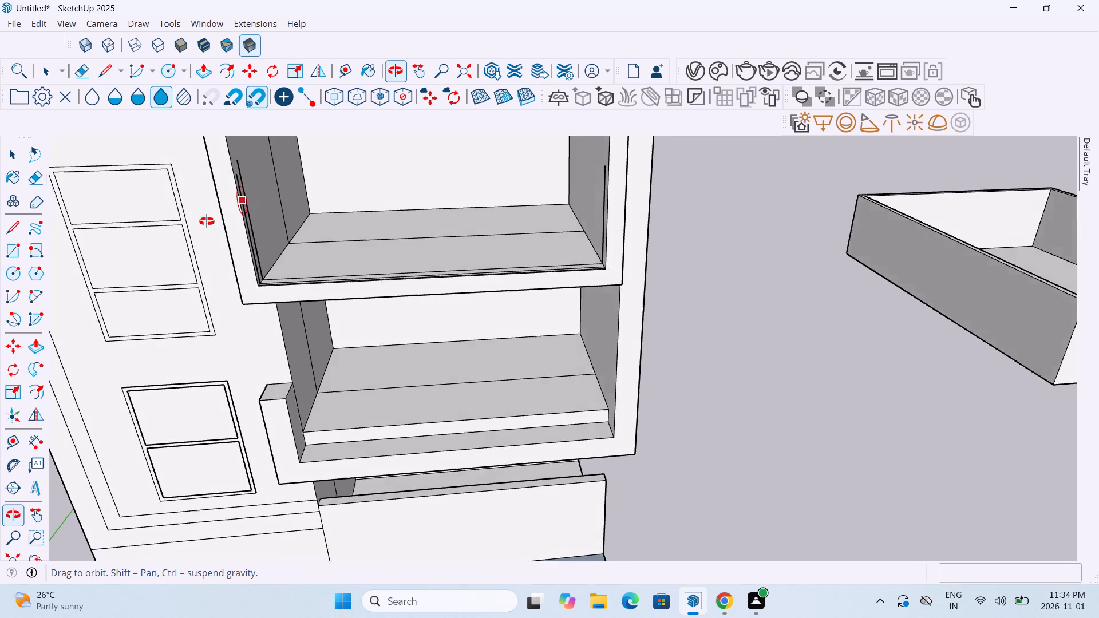
middle_drag(207, 221, 121, 228)
middle_drag(279, 171, 240, 194)
scroll(277, 166, up, 9)
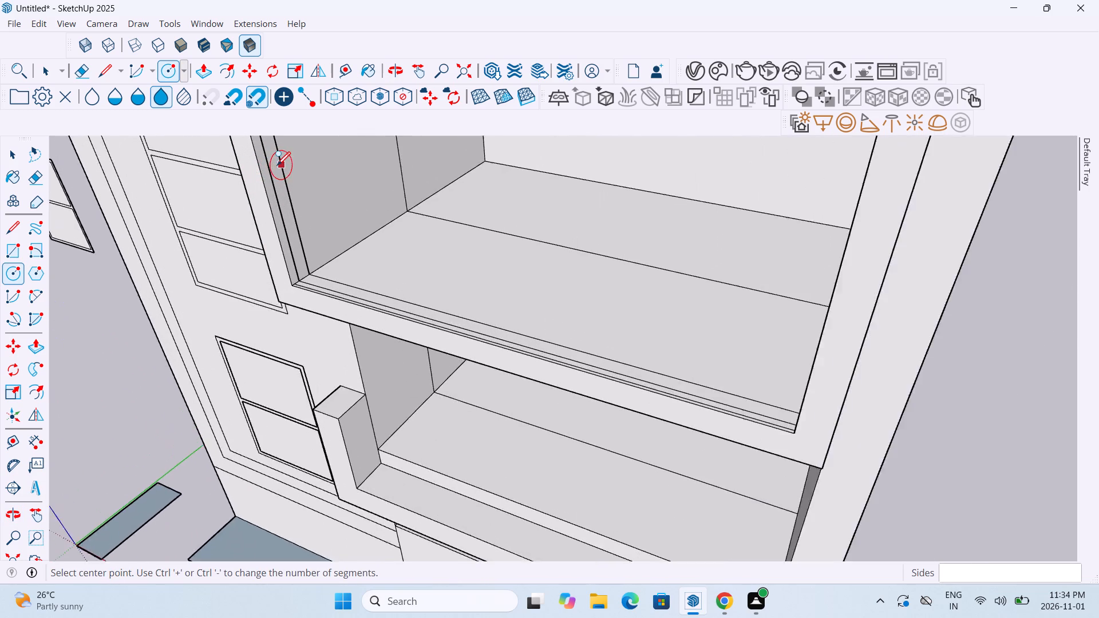
scroll(277, 167, up, 6)
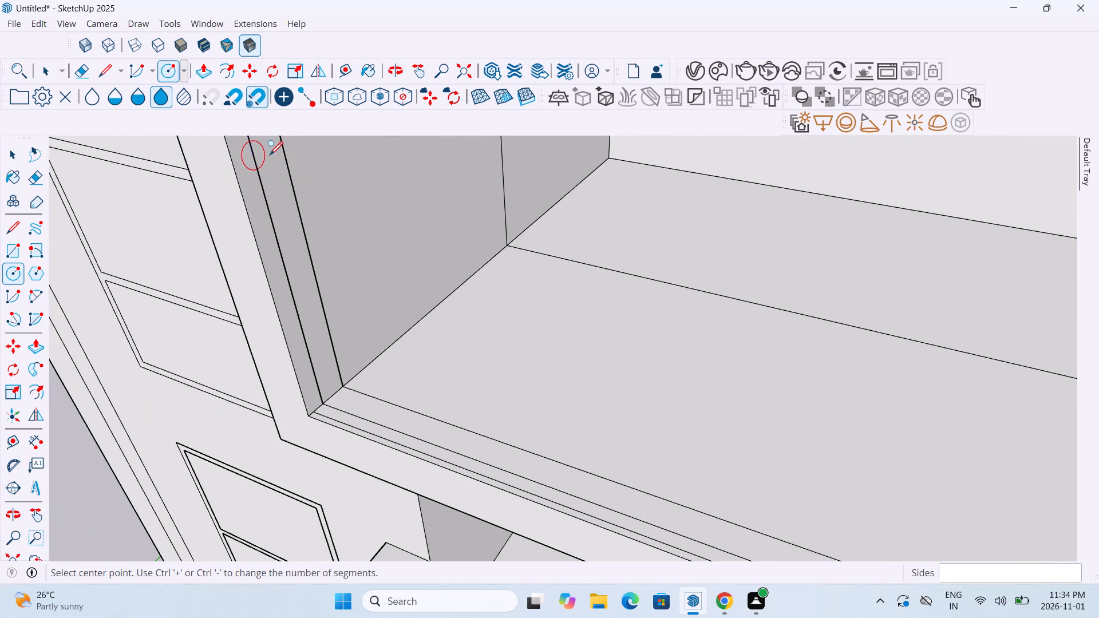
click(274, 165)
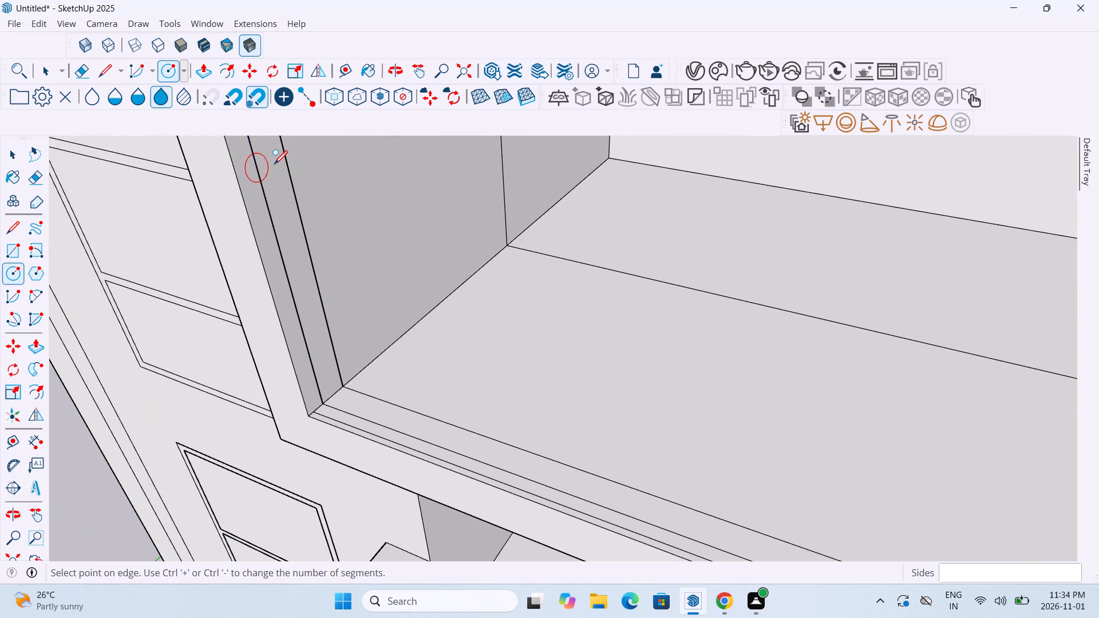
scroll(278, 161, down, 2)
key(Escape)
middle_drag(279, 164, 270, 173)
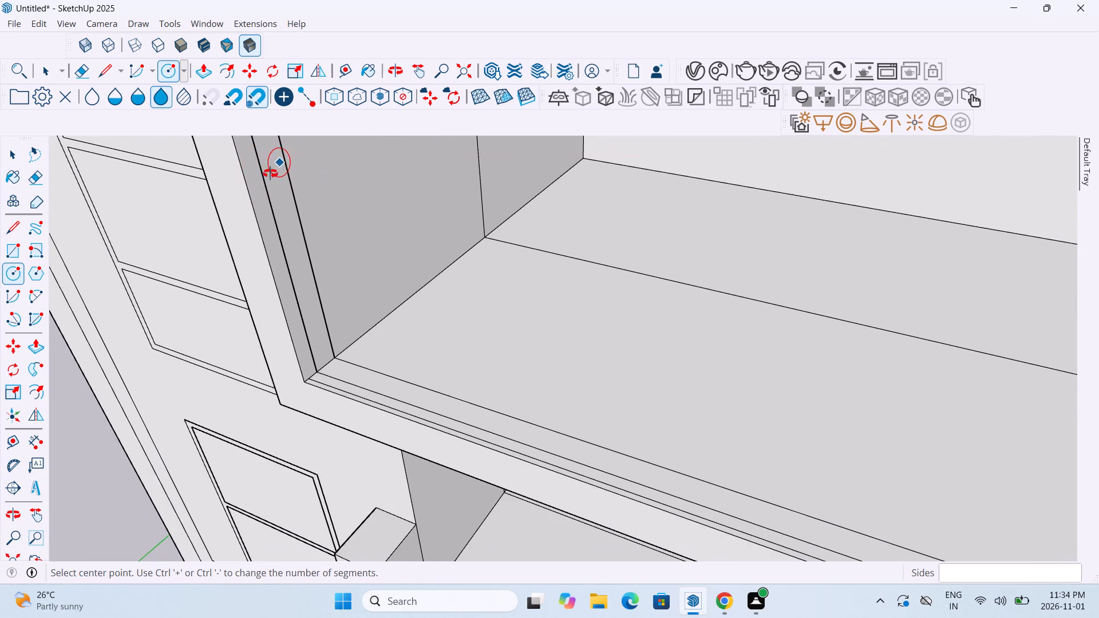
middle_drag(270, 173, 187, 215)
scroll(268, 166, up, 8)
scroll(266, 168, down, 1)
scroll(266, 168, up, 4)
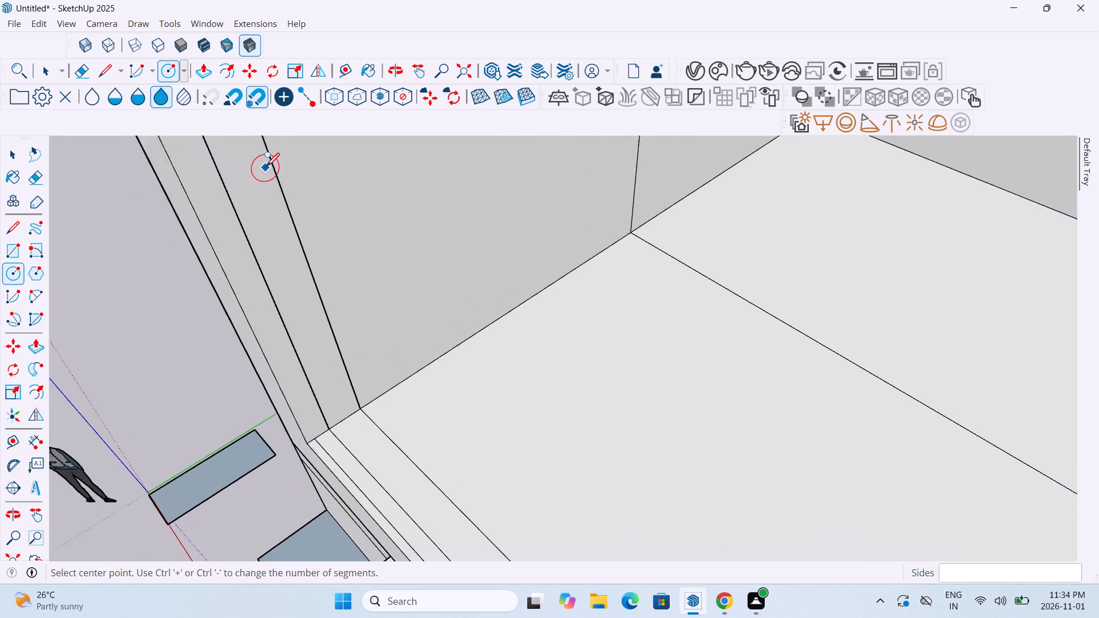
scroll(266, 168, up, 6)
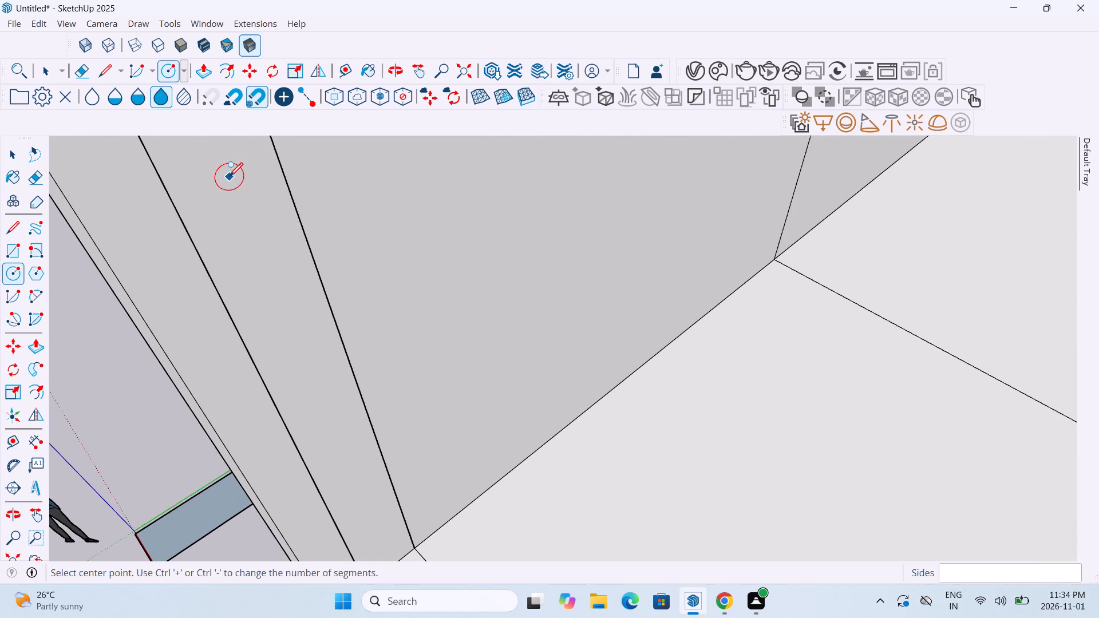
click(230, 177)
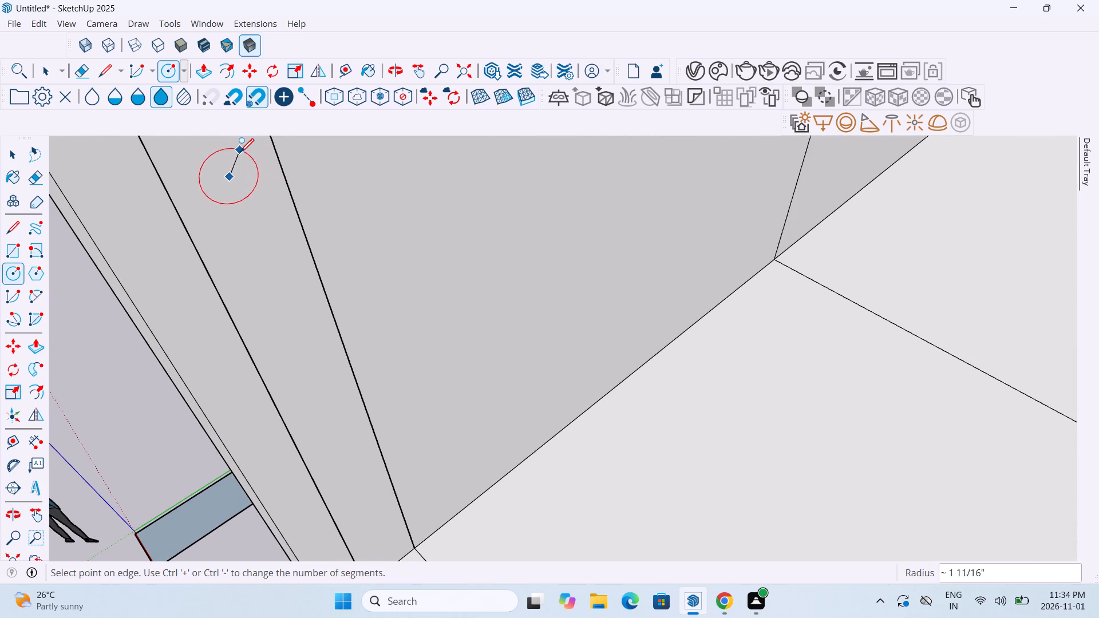
click(248, 148)
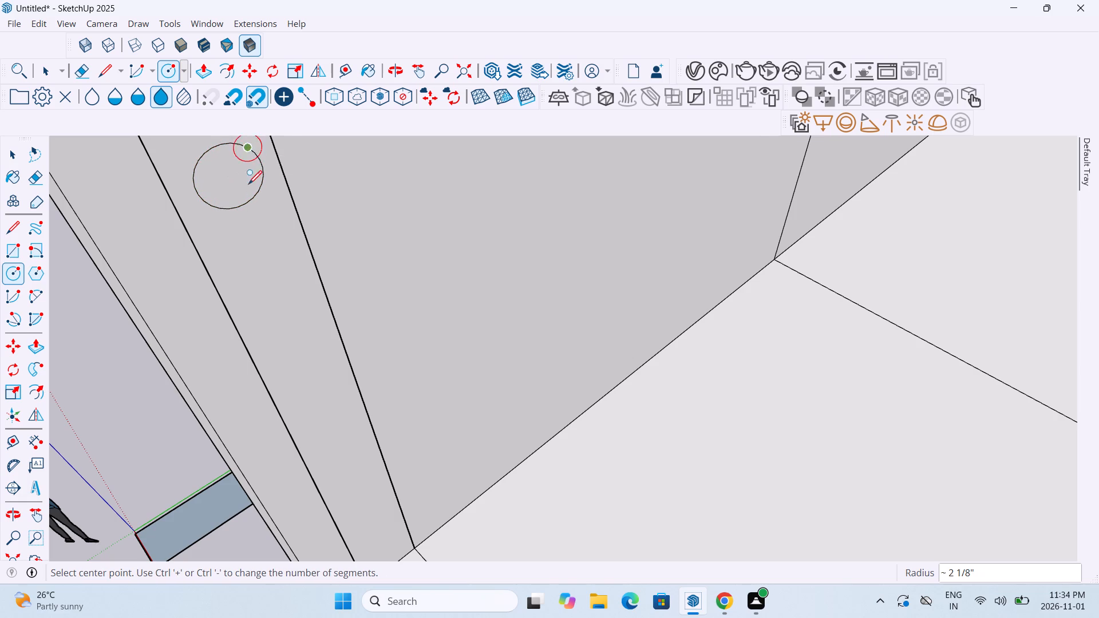
Examine the circle and guide lines on the upper balcony's side wall in relation to the whole facade.
scroll(248, 201, down, 13)
middle_drag(338, 282, 504, 164)
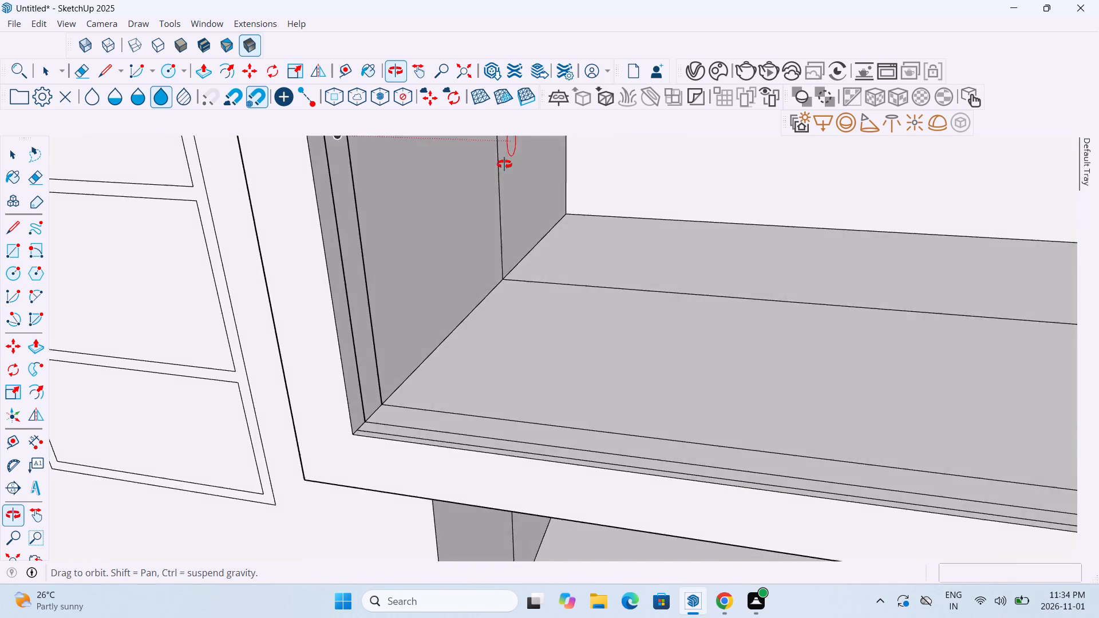
middle_drag(504, 164, 505, 164)
scroll(505, 164, down, 9)
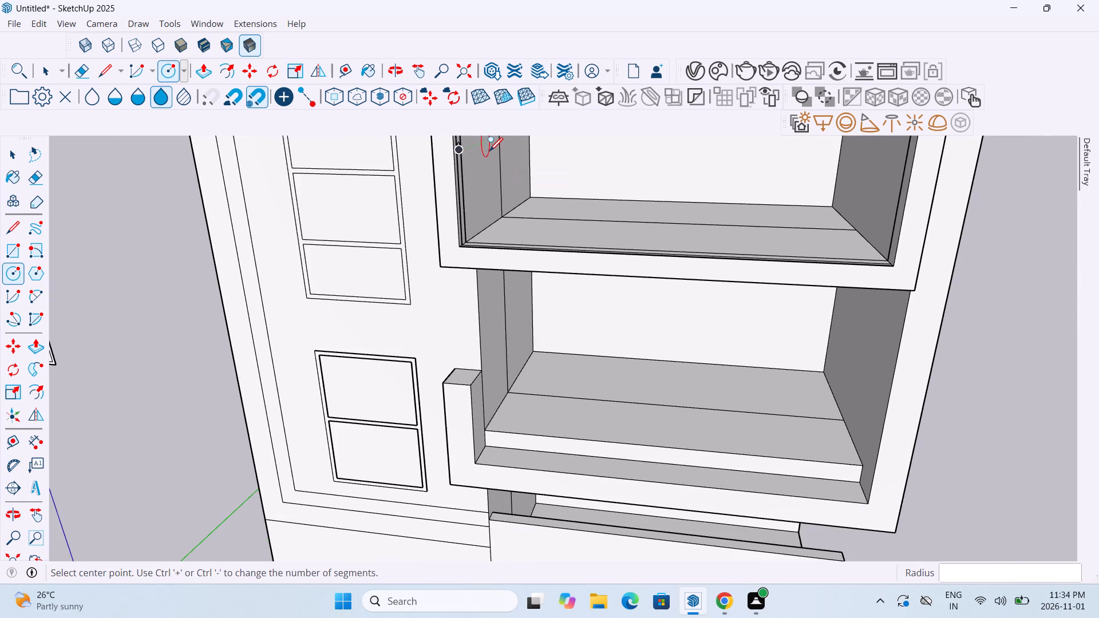
scroll(488, 153, down, 19)
scroll(488, 161, down, 5)
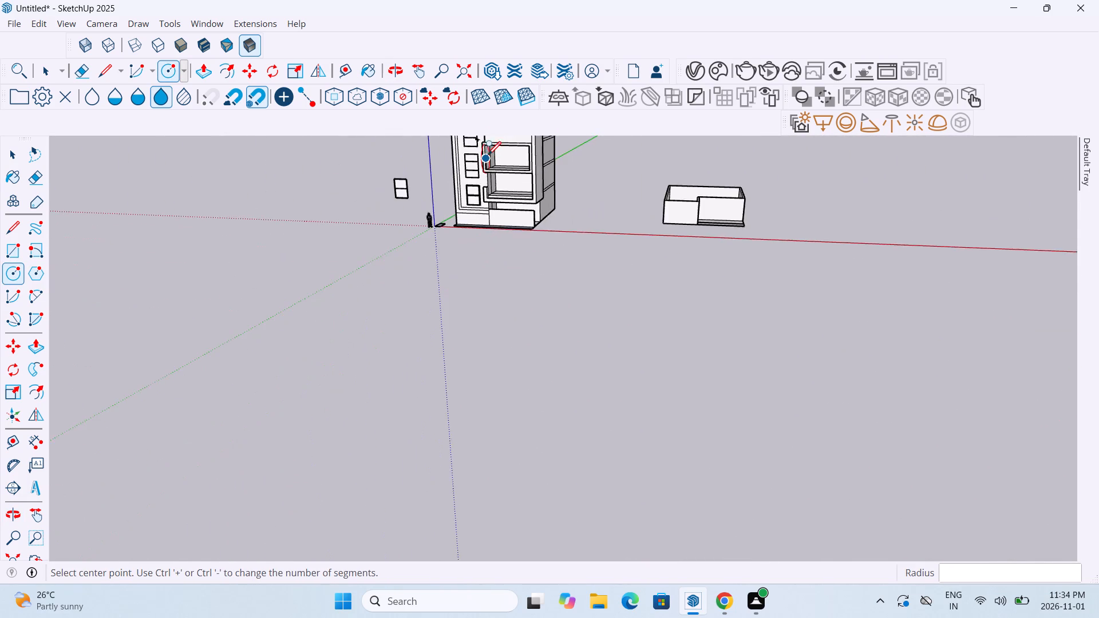
scroll(488, 150, up, 18)
scroll(488, 150, up, 5)
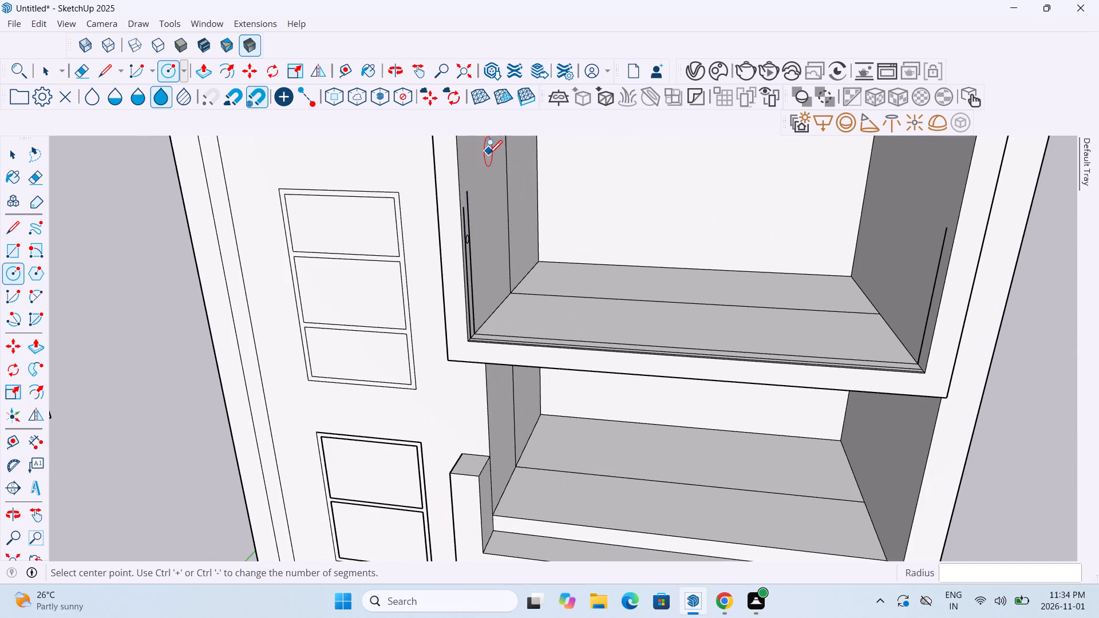
middle_drag(493, 263, 509, 236)
scroll(509, 236, down, 6)
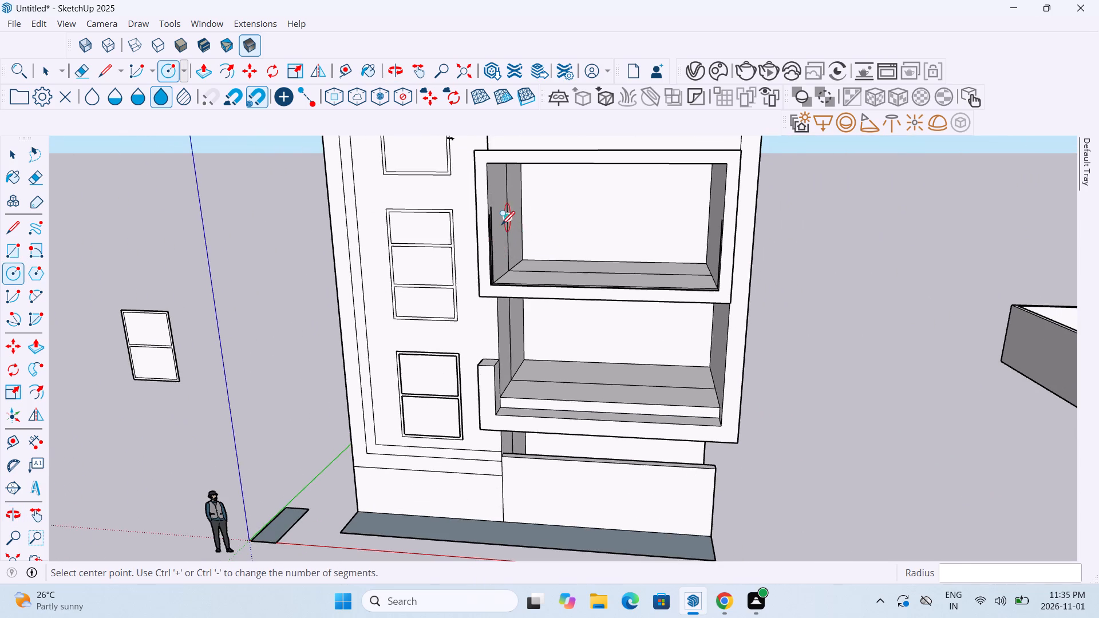
Draw a smaller circle directly below the existing circle on the upper balcony's left side wall, between the two vertical lines.
scroll(501, 226, up, 13)
middle_drag(476, 270, 379, 288)
scroll(414, 268, up, 12)
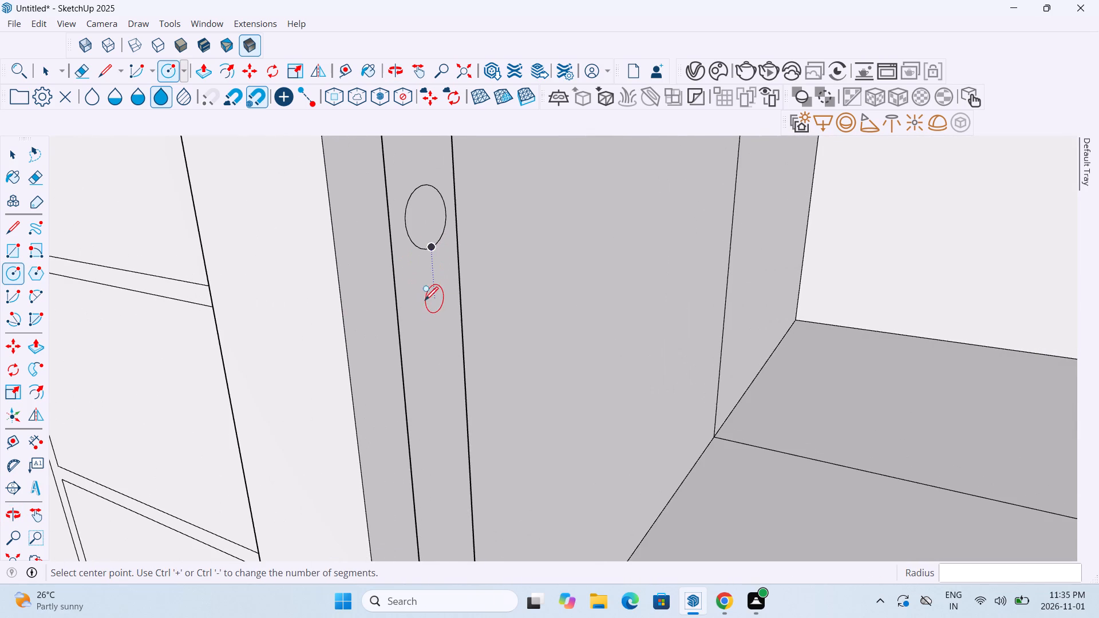
middle_drag(415, 312, 315, 323)
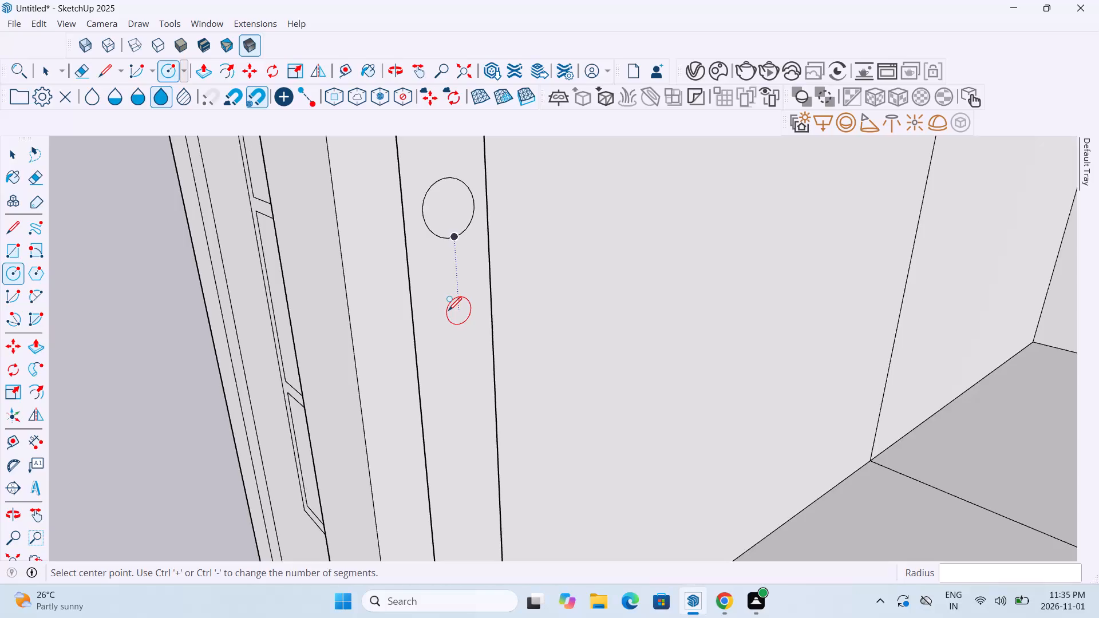
click(446, 313)
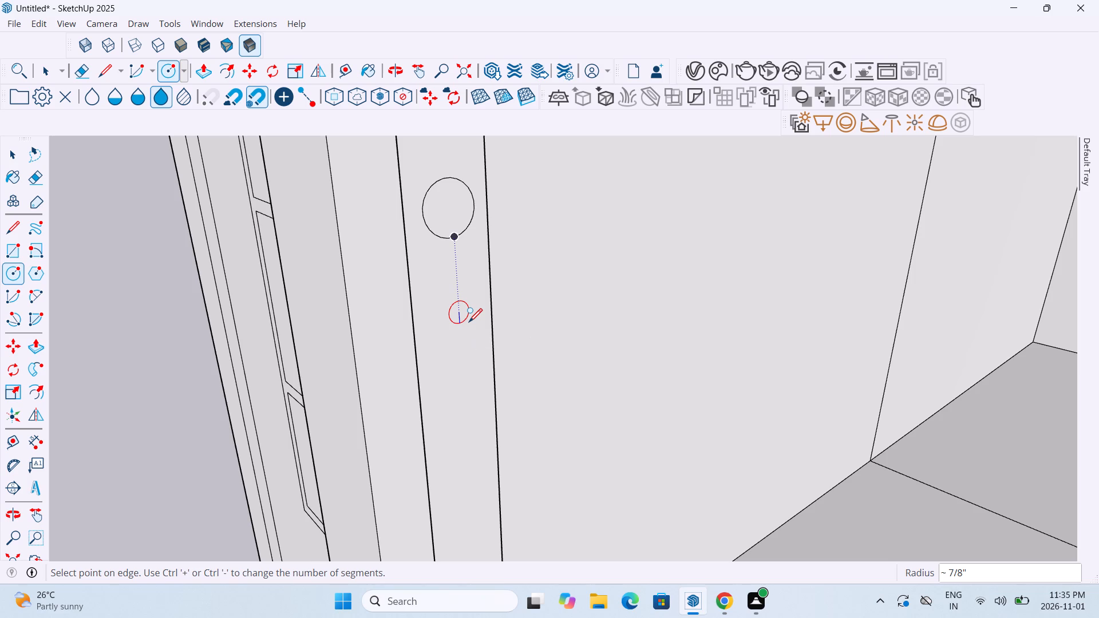
scroll(469, 323, up, 5)
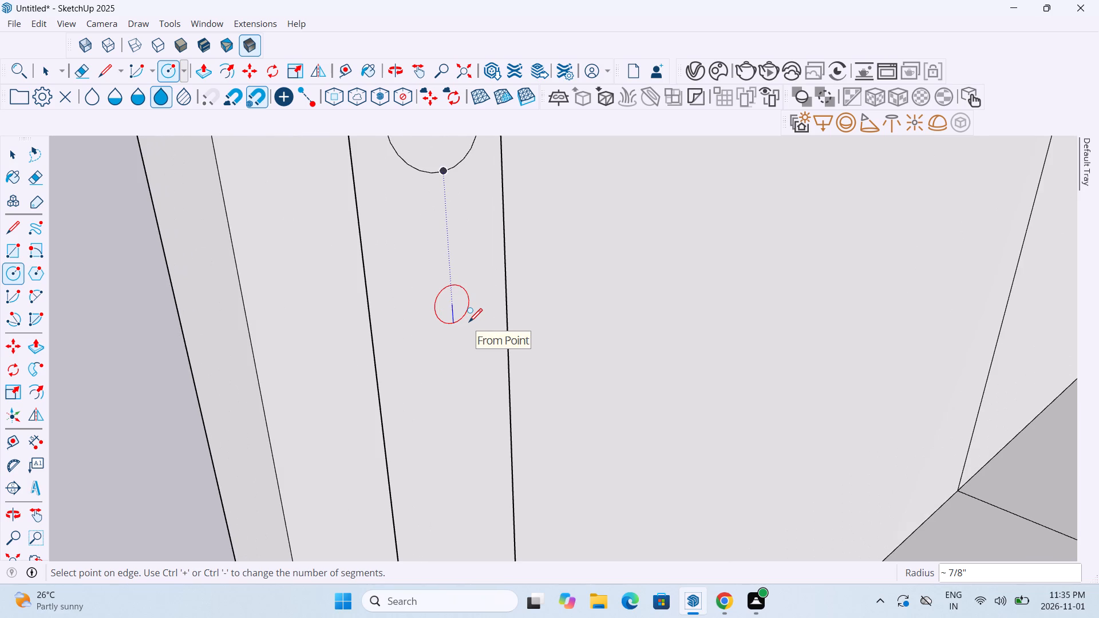
click(469, 334)
scroll(469, 334, down, 7)
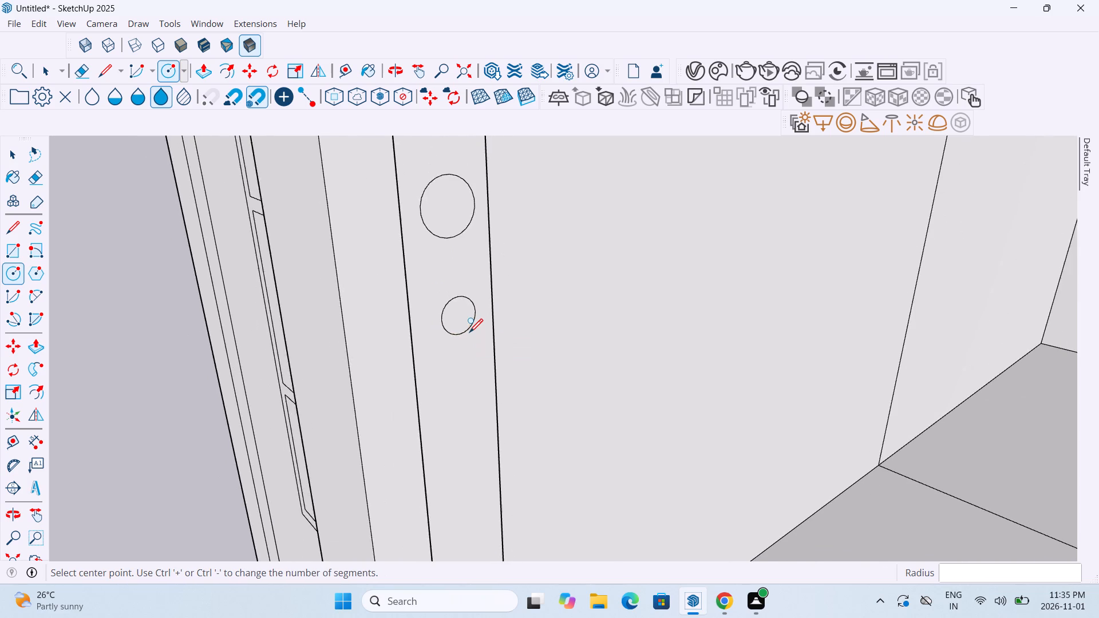
scroll(469, 334, down, 4)
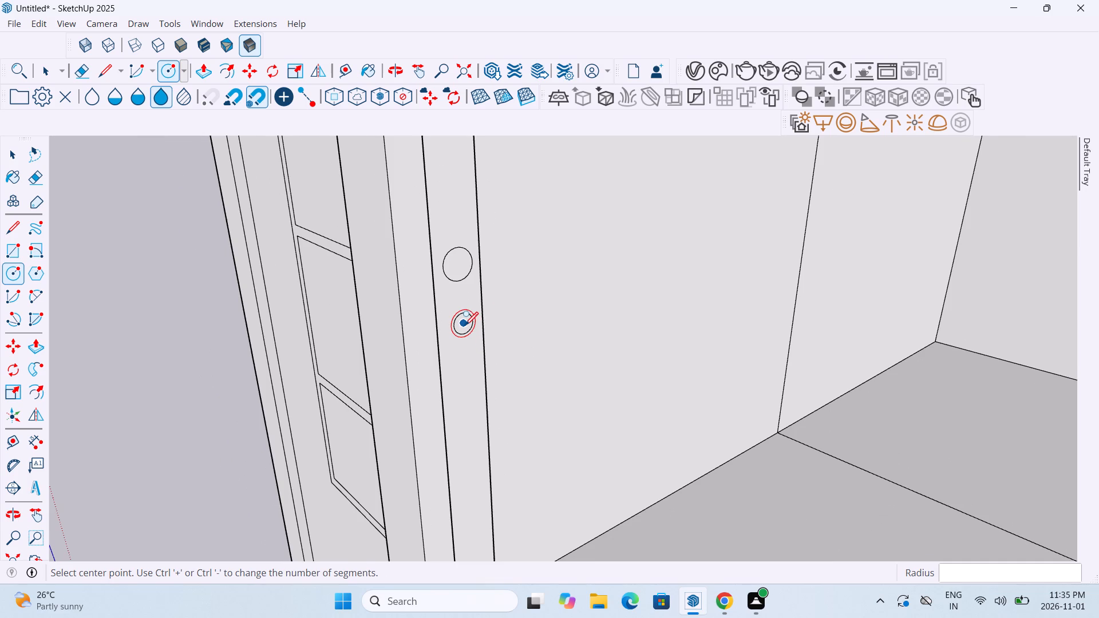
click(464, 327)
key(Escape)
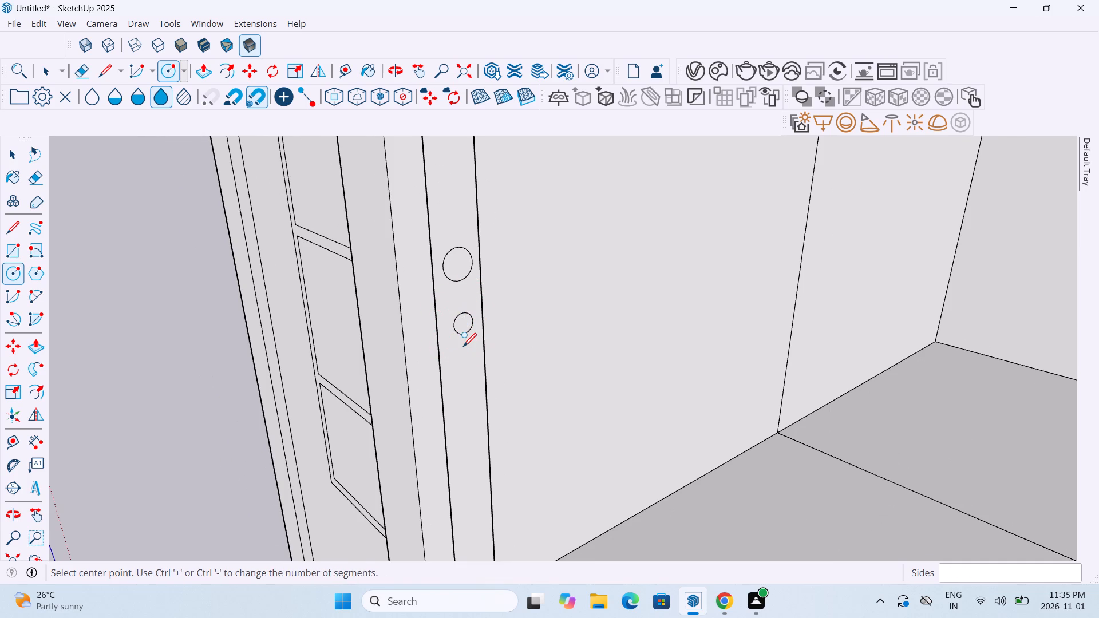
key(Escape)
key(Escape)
Copy the smaller circle about 9" straight down on the side wall, keeping it between the two vertical lines.
key(m)
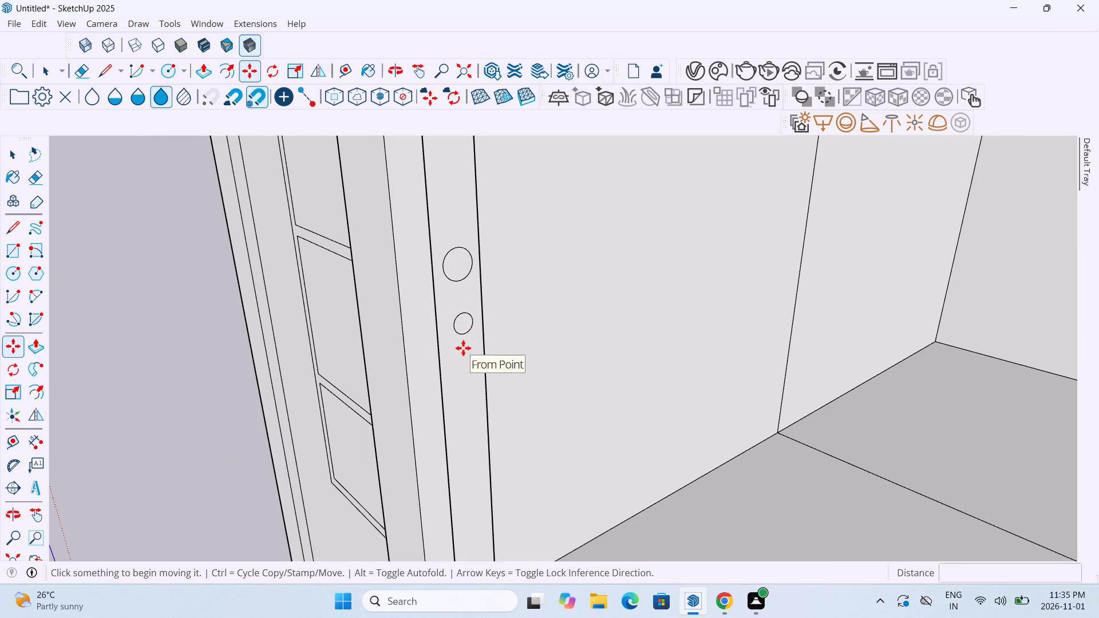
scroll(463, 342, up, 4)
click(464, 315)
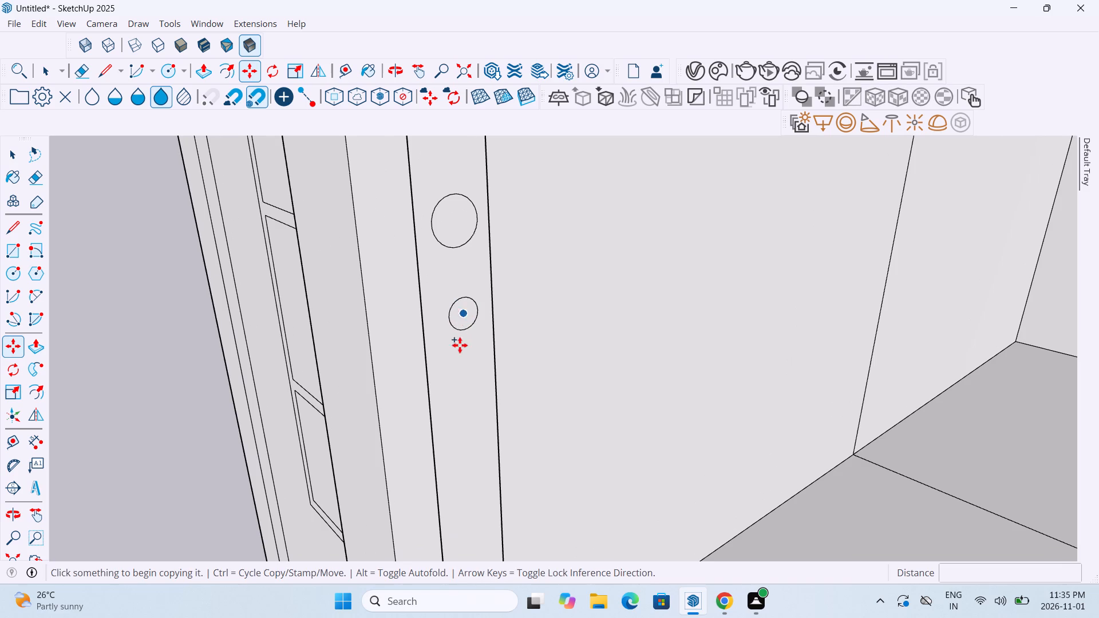
key(Escape)
key(Escape)
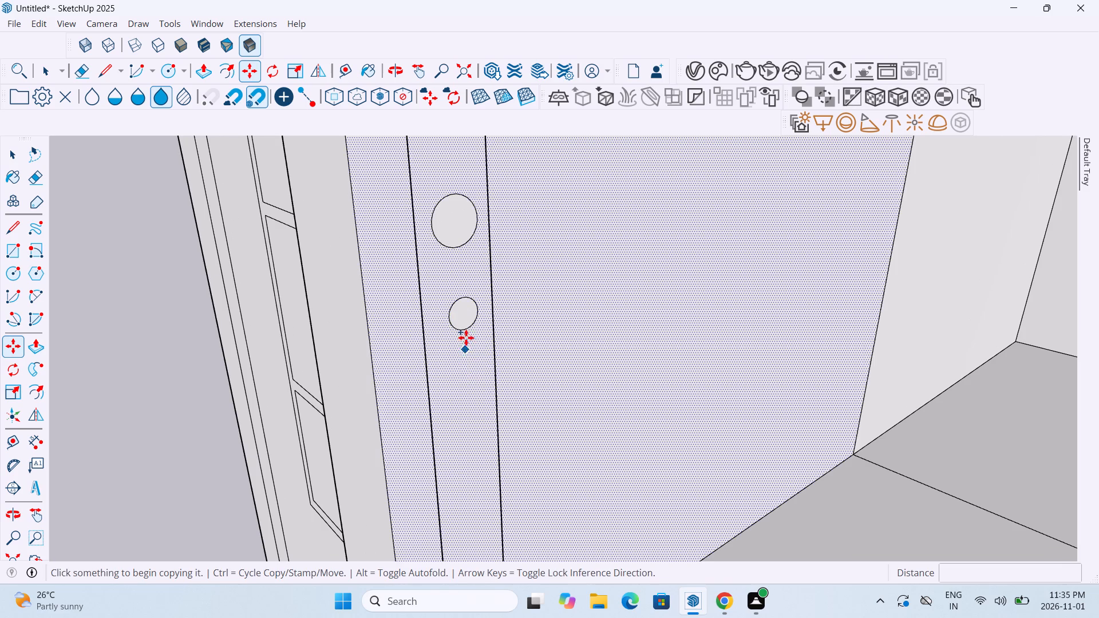
click(466, 328)
scroll(466, 328, up, 5)
key(Escape)
key(Escape)
key(Escape)
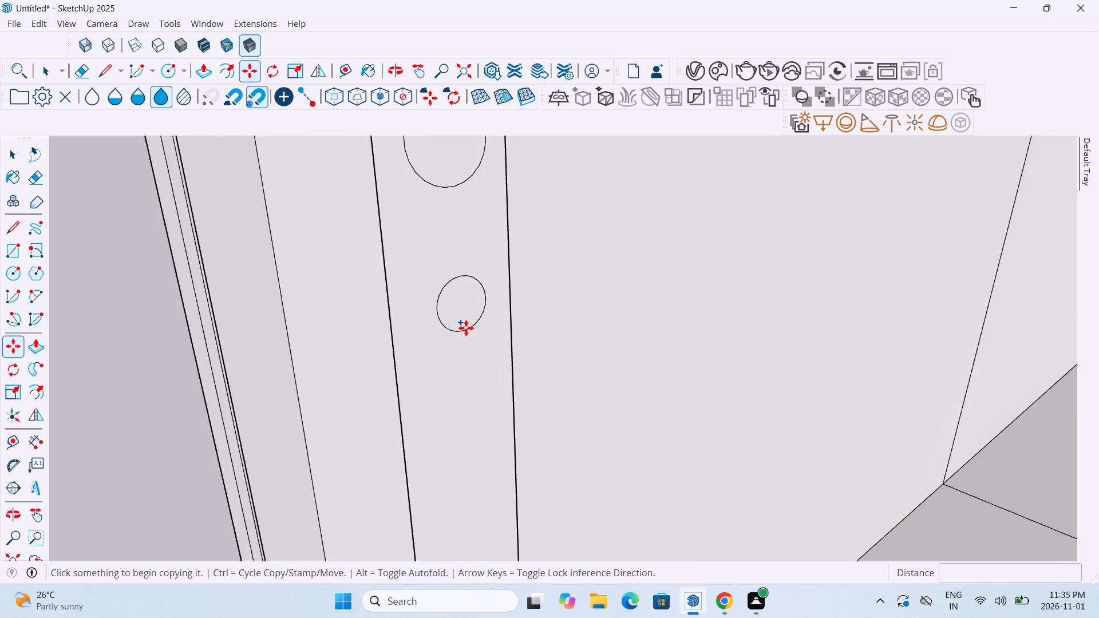
click(466, 329)
key(Escape)
click(466, 329)
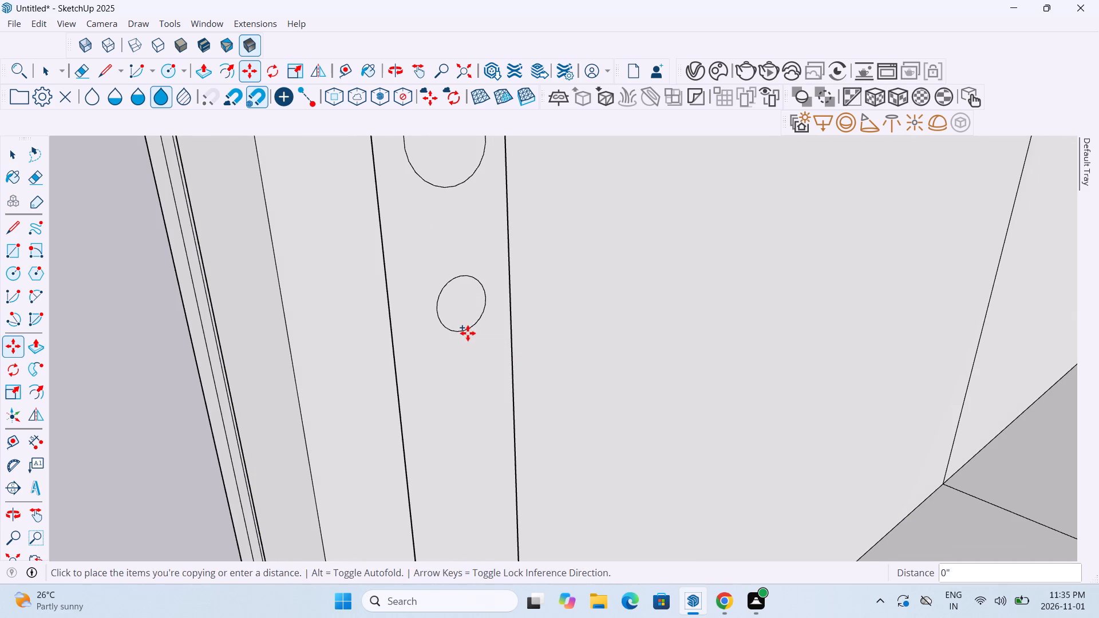
click(468, 333)
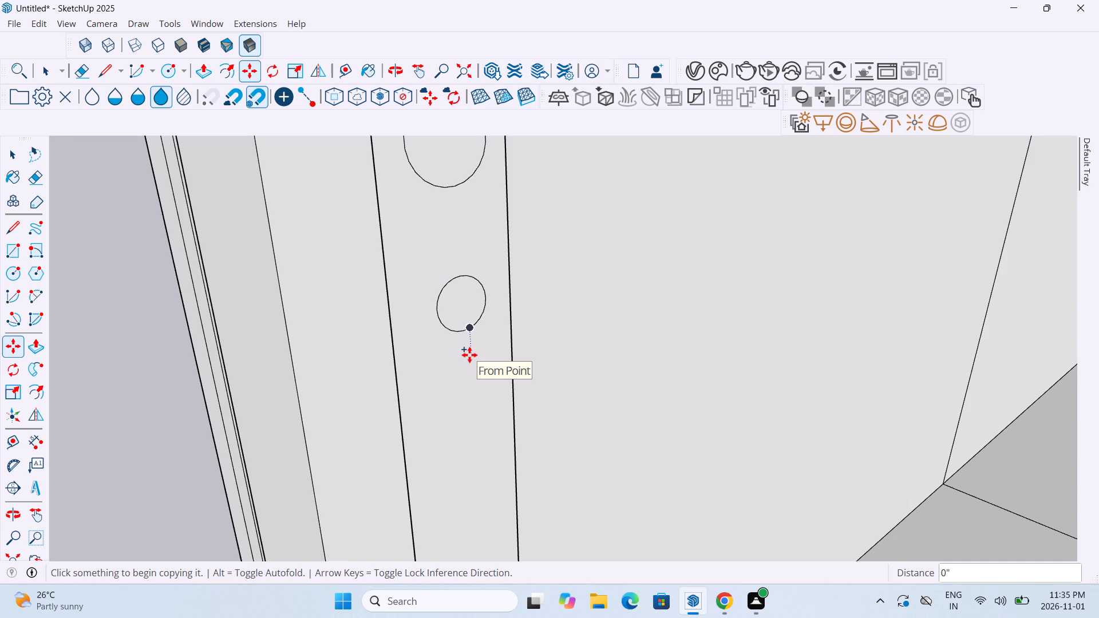
click(469, 329)
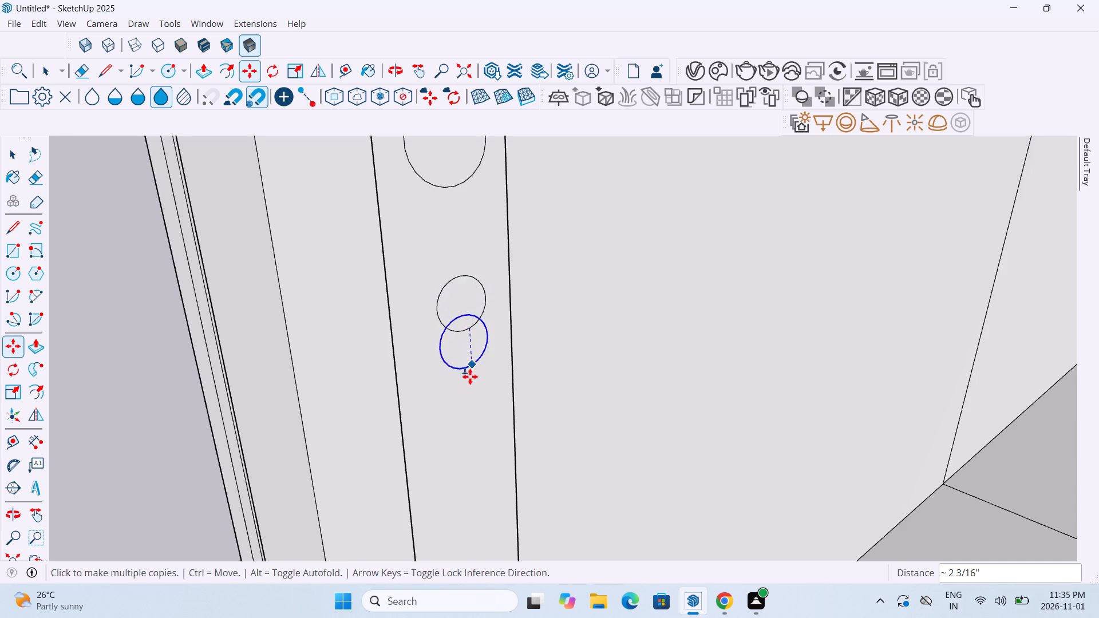
scroll(470, 397, down, 6)
scroll(469, 444, up, 4)
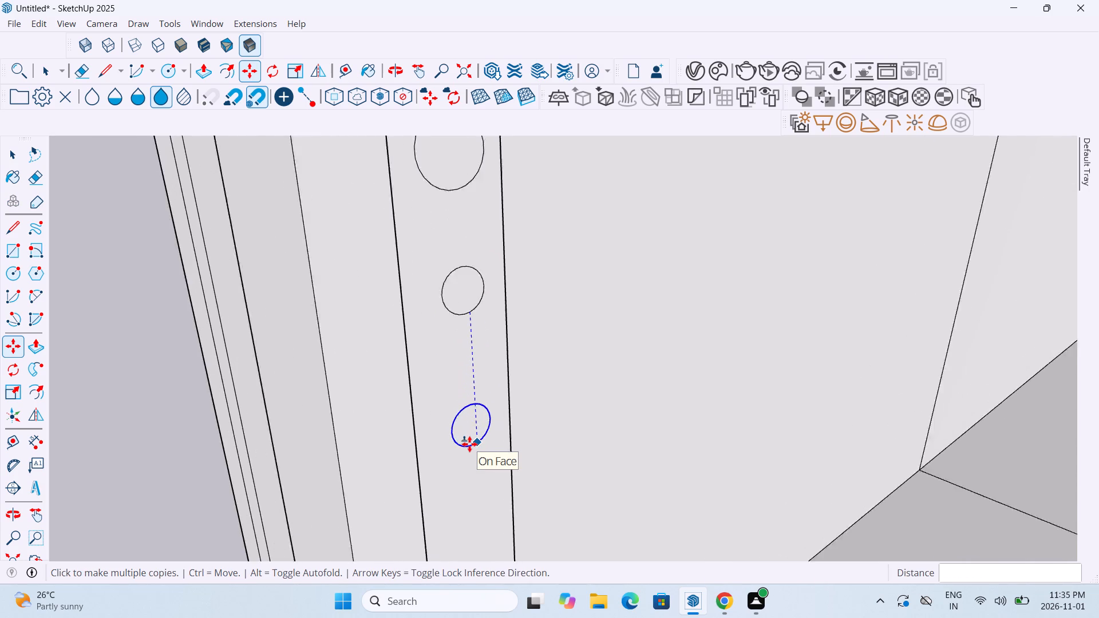
scroll(469, 444, up, 5)
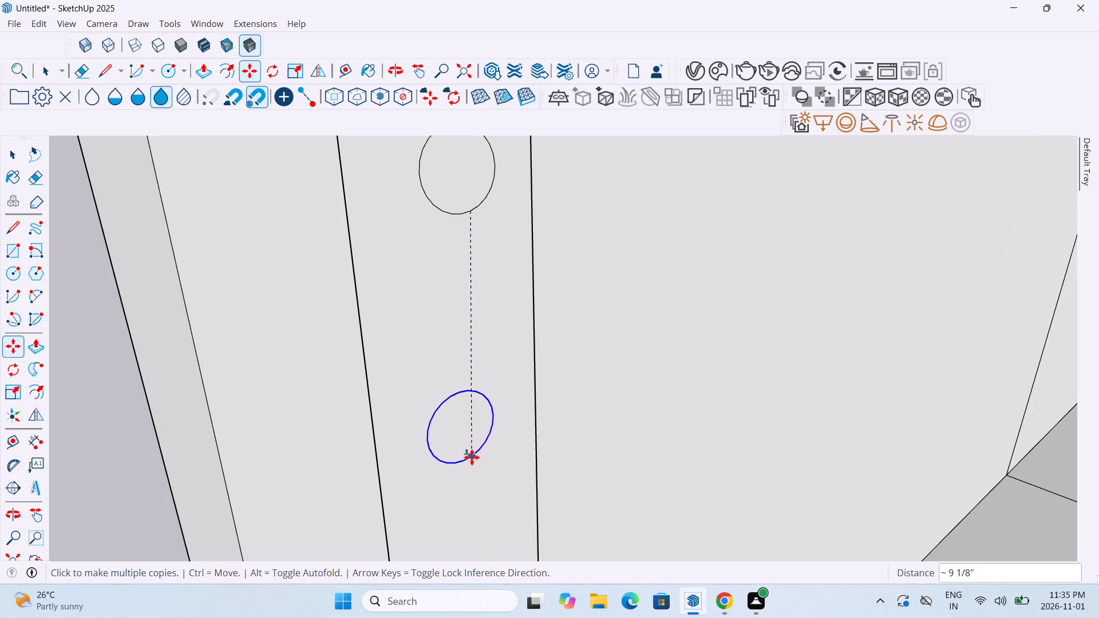
click(481, 452)
scroll(481, 452, down, 12)
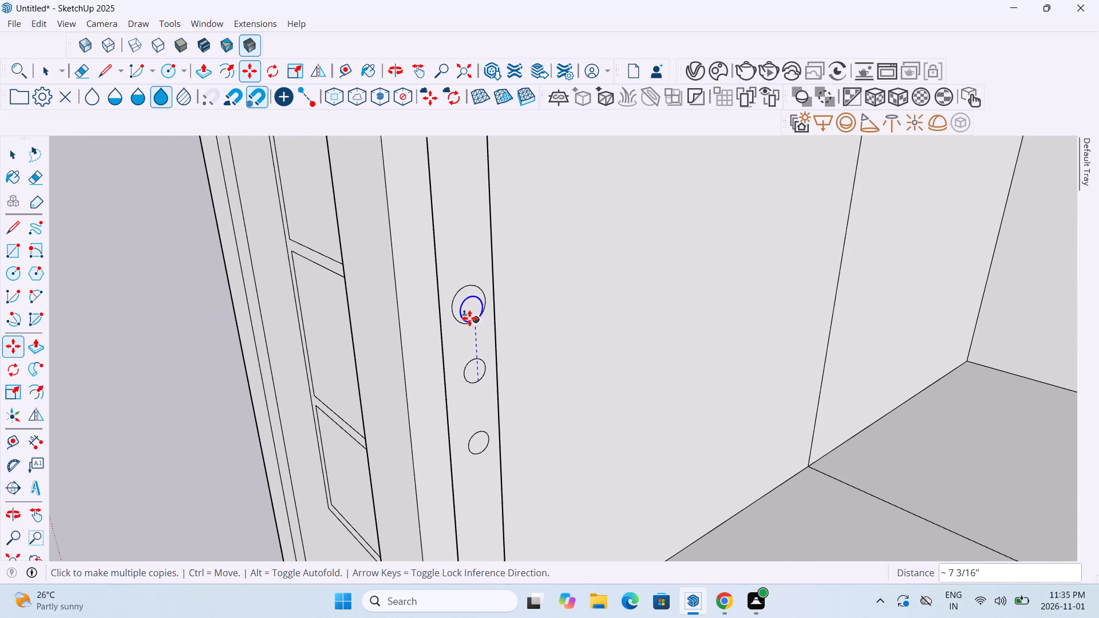
scroll(469, 318, up, 5)
key(Escape)
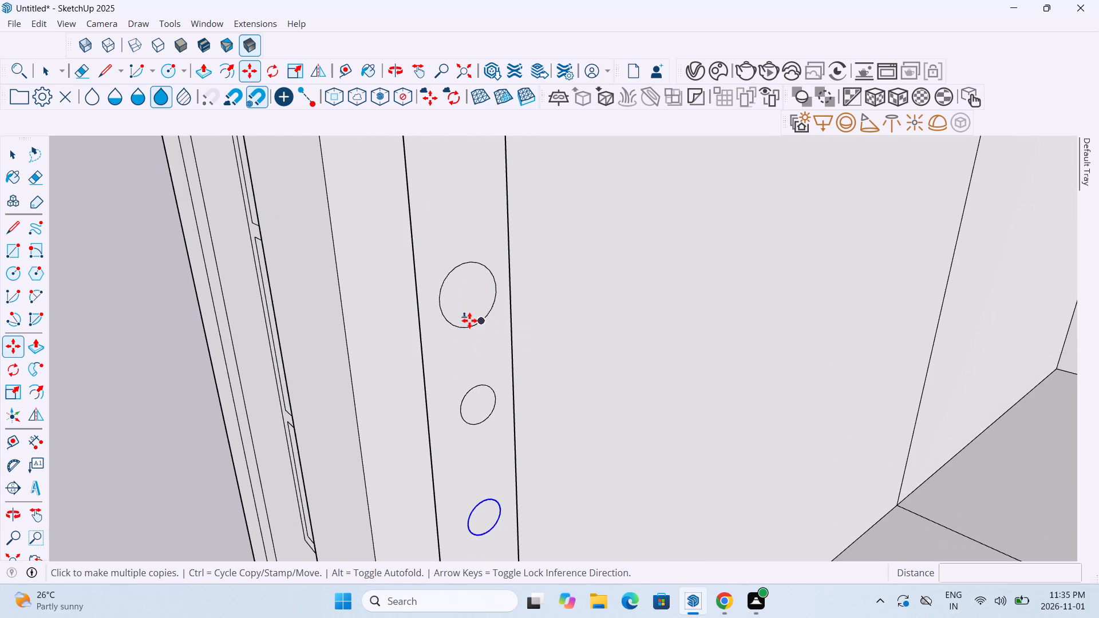
Draw a 19' horizontal line from the centre of the large upper circle across the balcony opening to the opposite side wall.
scroll(469, 320, down, 10)
click(108, 69)
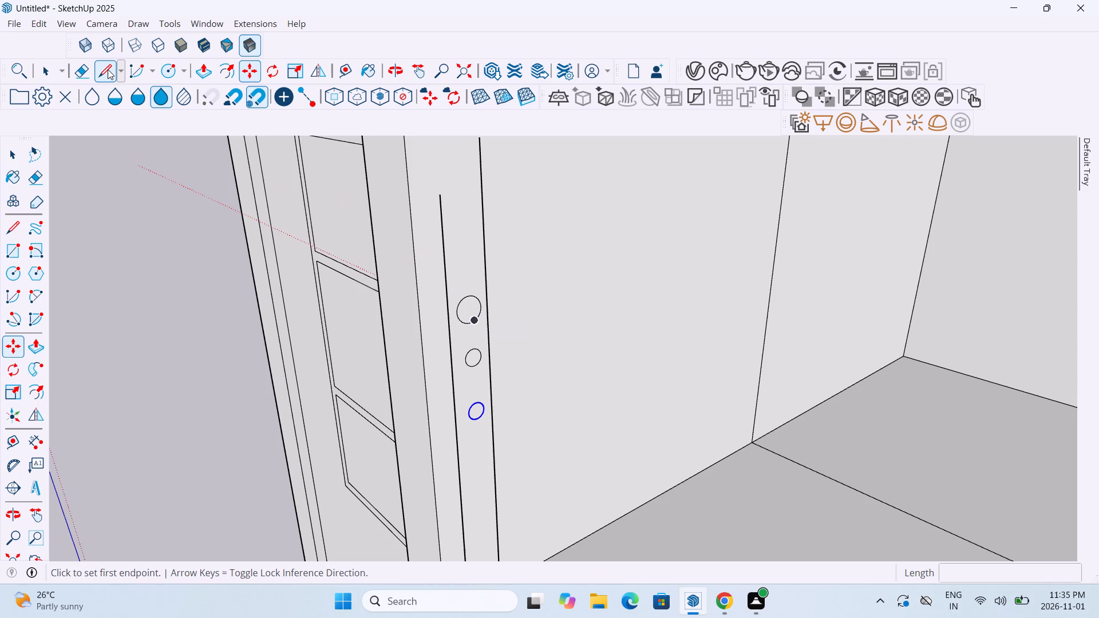
scroll(464, 307, up, 9)
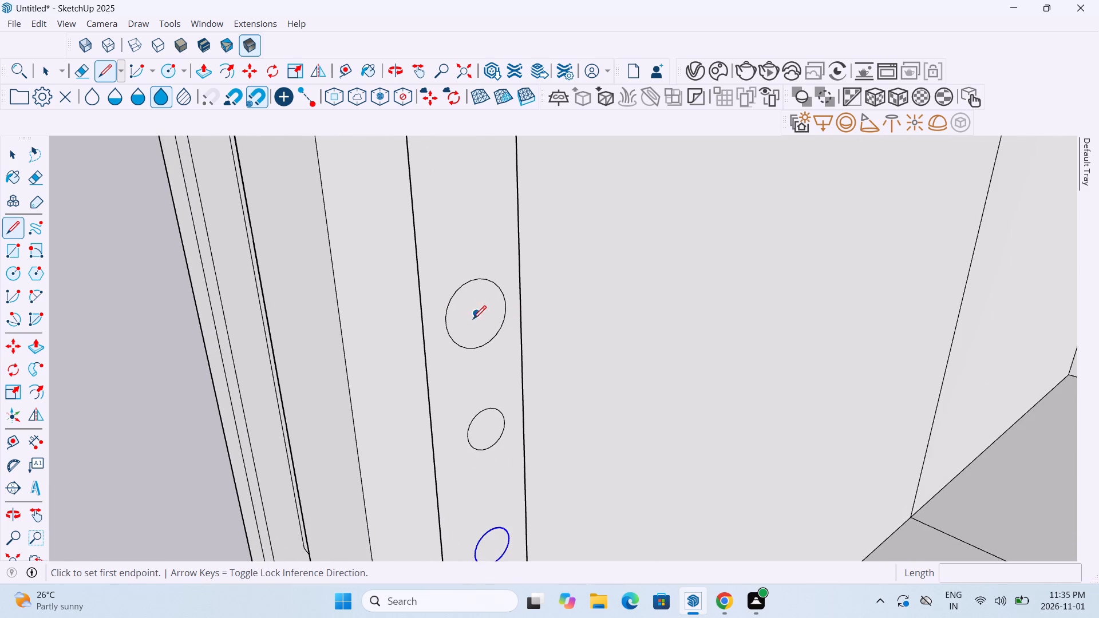
click(477, 318)
scroll(477, 318, down, 11)
scroll(477, 318, up, 1)
scroll(477, 318, down, 19)
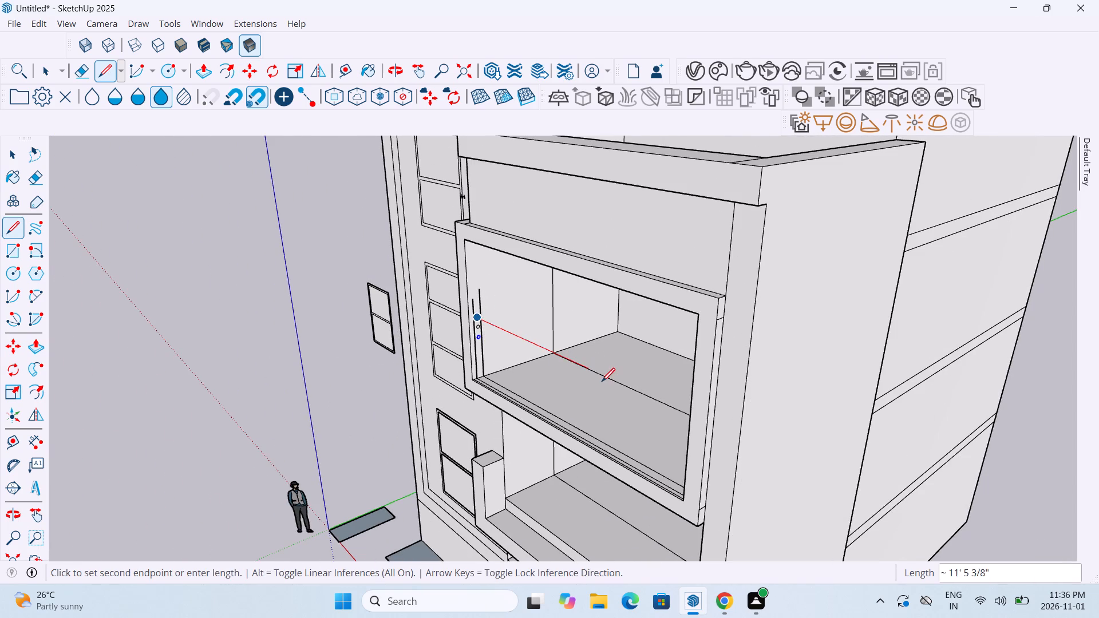
middle_drag(602, 383, 861, 378)
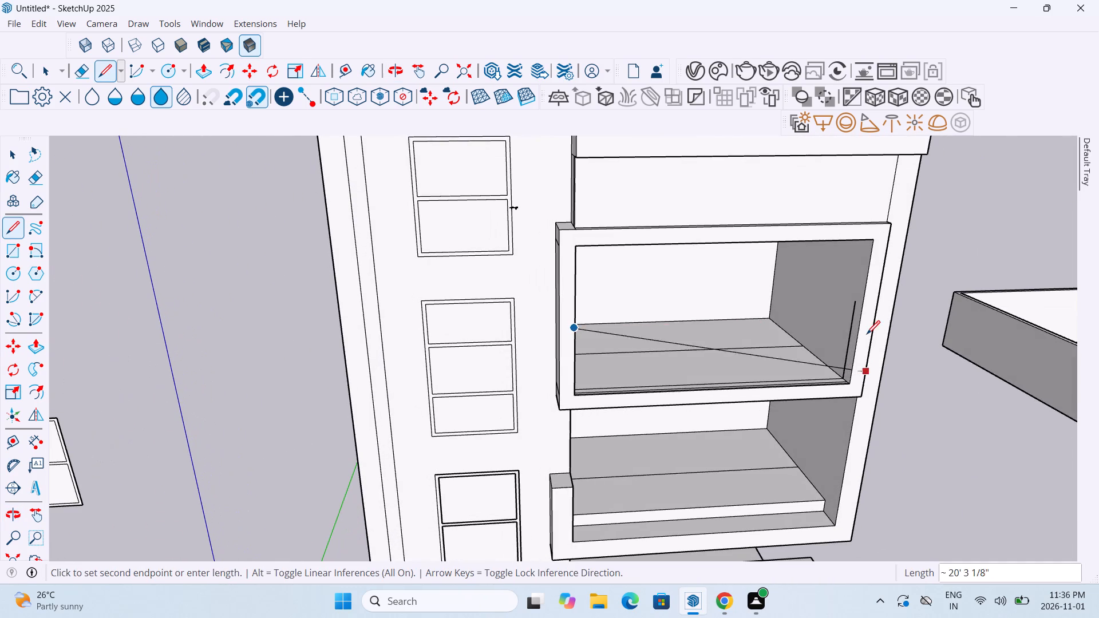
scroll(852, 318, up, 13)
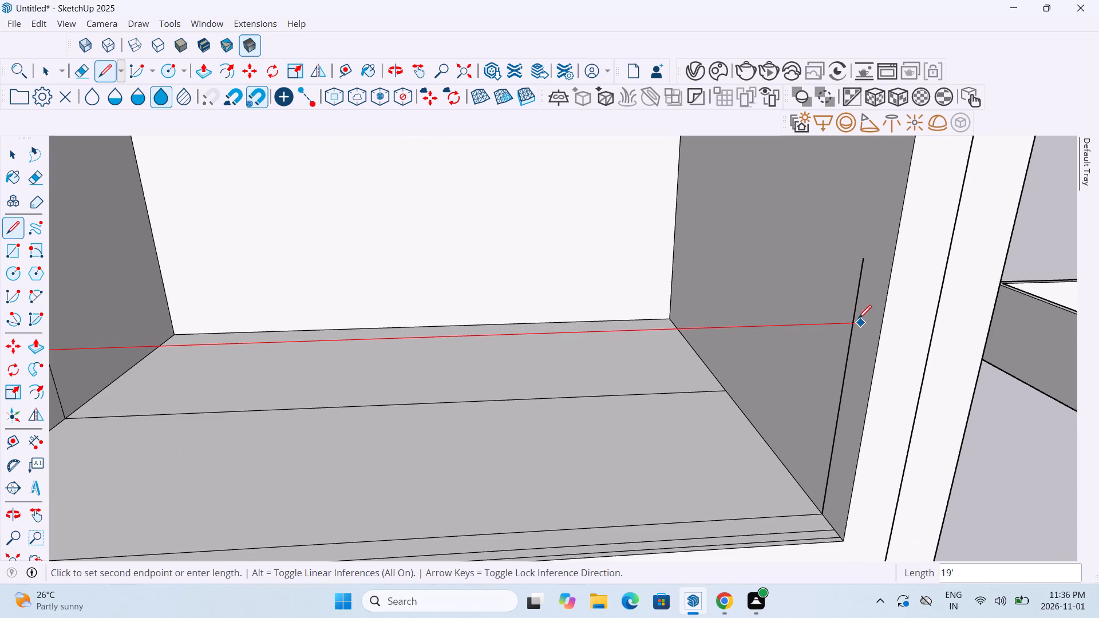
click(863, 322)
scroll(863, 322, down, 13)
middle_drag(686, 366, 686, 367)
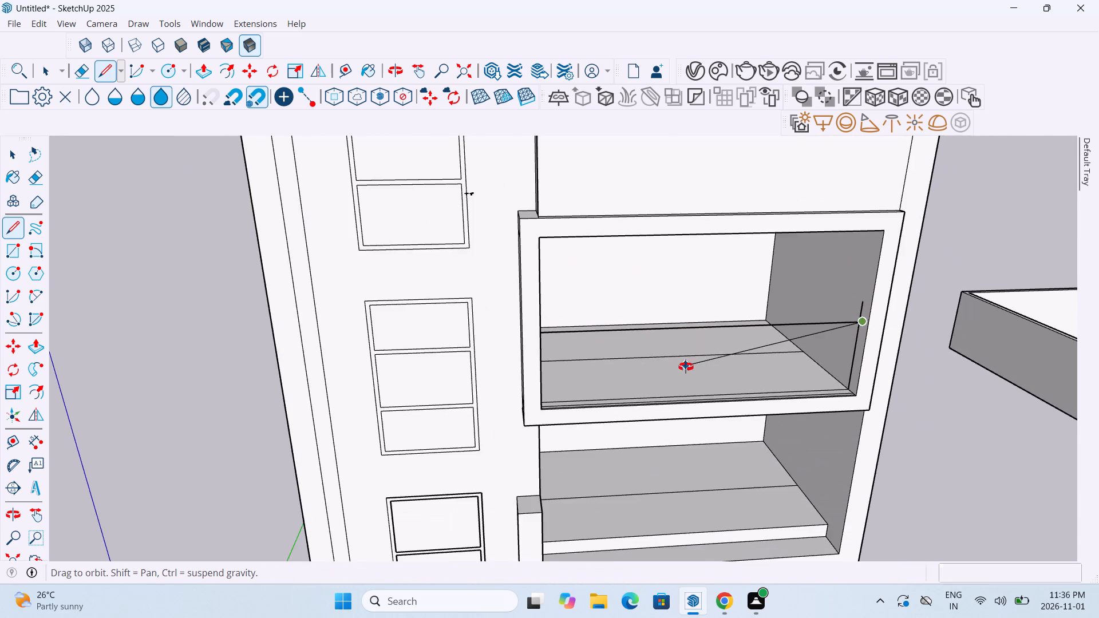
middle_drag(686, 367, 458, 395)
scroll(430, 335, up, 12)
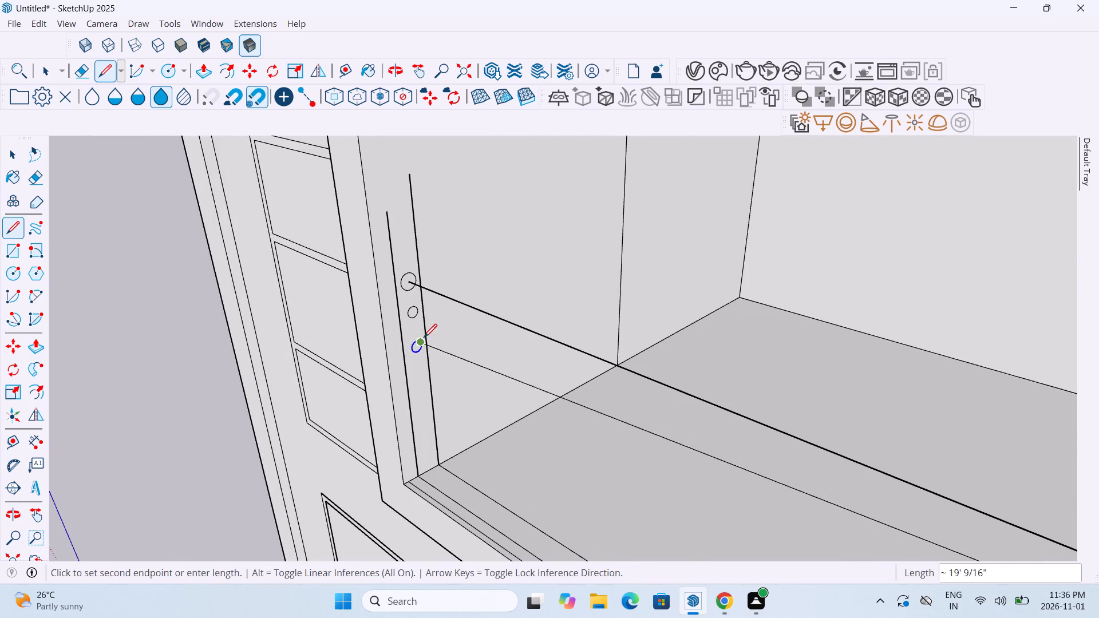
key(Escape)
Draw a 19' horizontal line from the centre of the small middle circle across the balcony opening to the opposite side wall.
scroll(408, 317, up, 4)
scroll(408, 317, down, 1)
scroll(408, 317, up, 11)
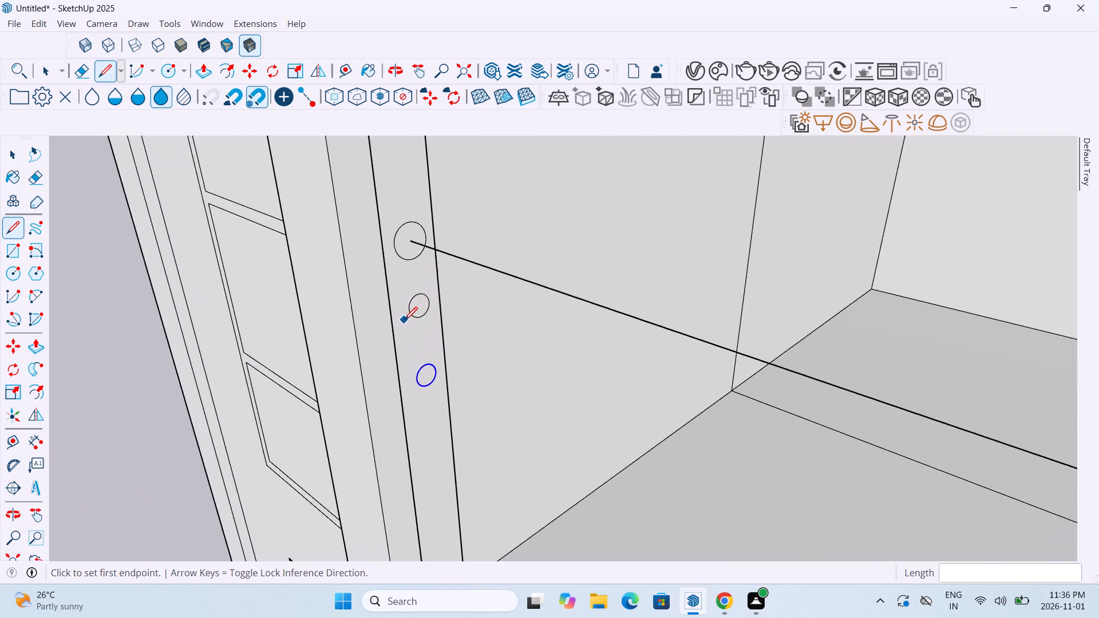
scroll(404, 322, up, 3)
click(430, 296)
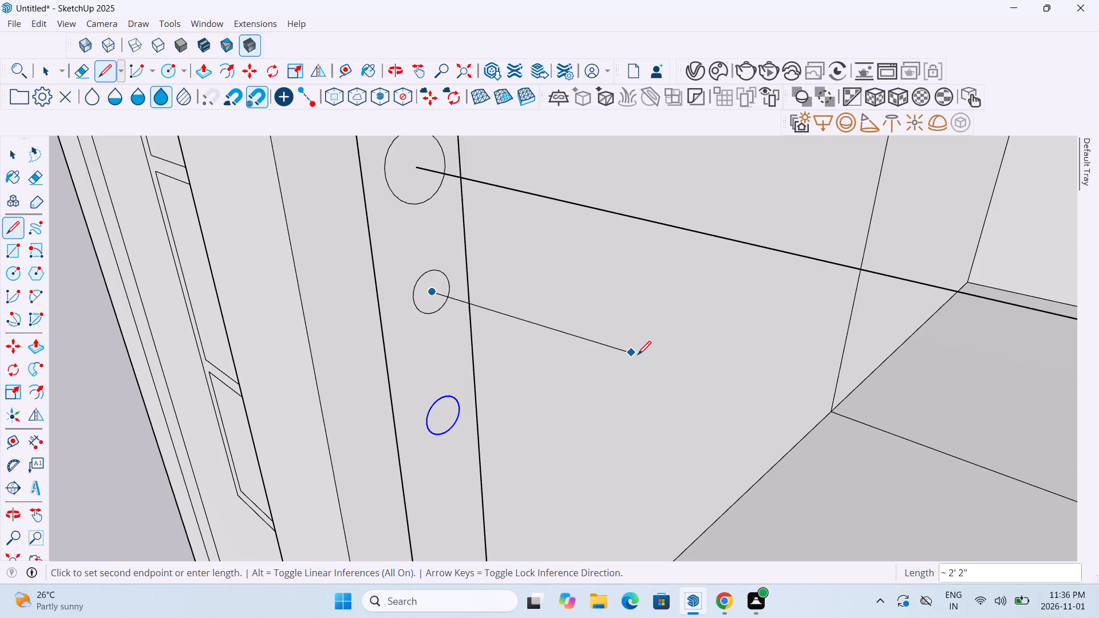
scroll(638, 356, down, 17)
scroll(639, 358, up, 1)
scroll(639, 358, down, 20)
scroll(639, 358, down, 5)
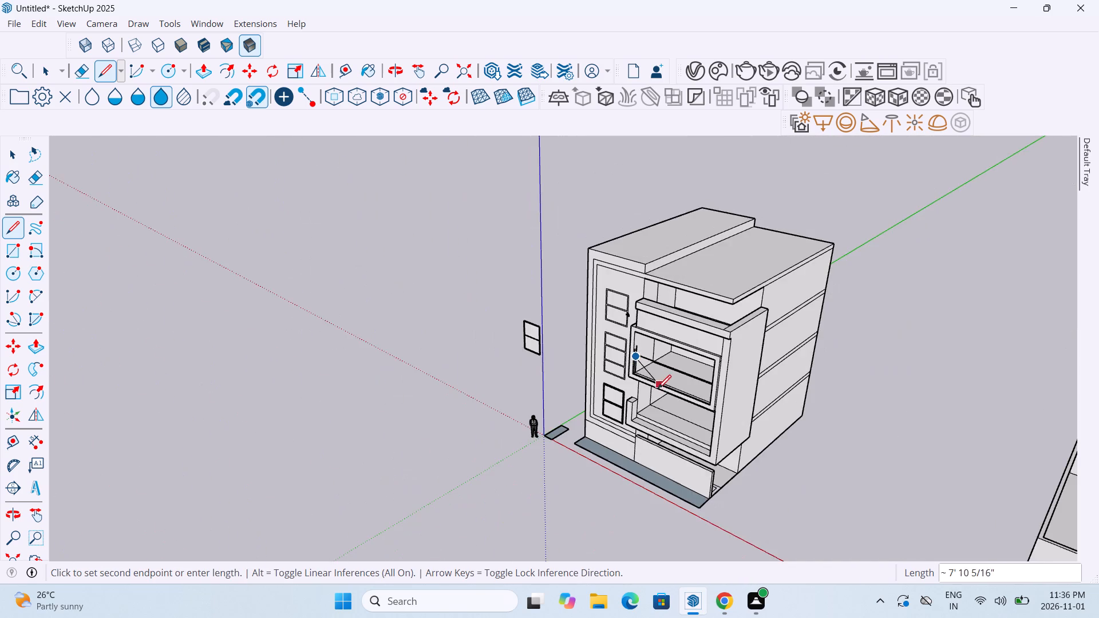
middle_drag(658, 390, 780, 362)
scroll(718, 350, up, 18)
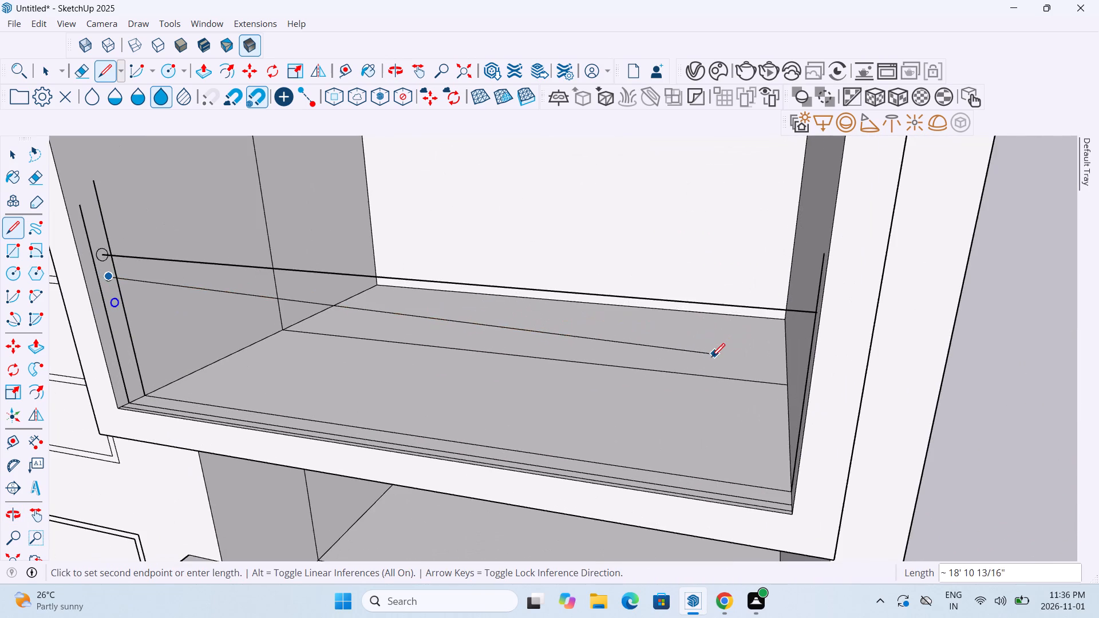
middle_drag(742, 371, 909, 336)
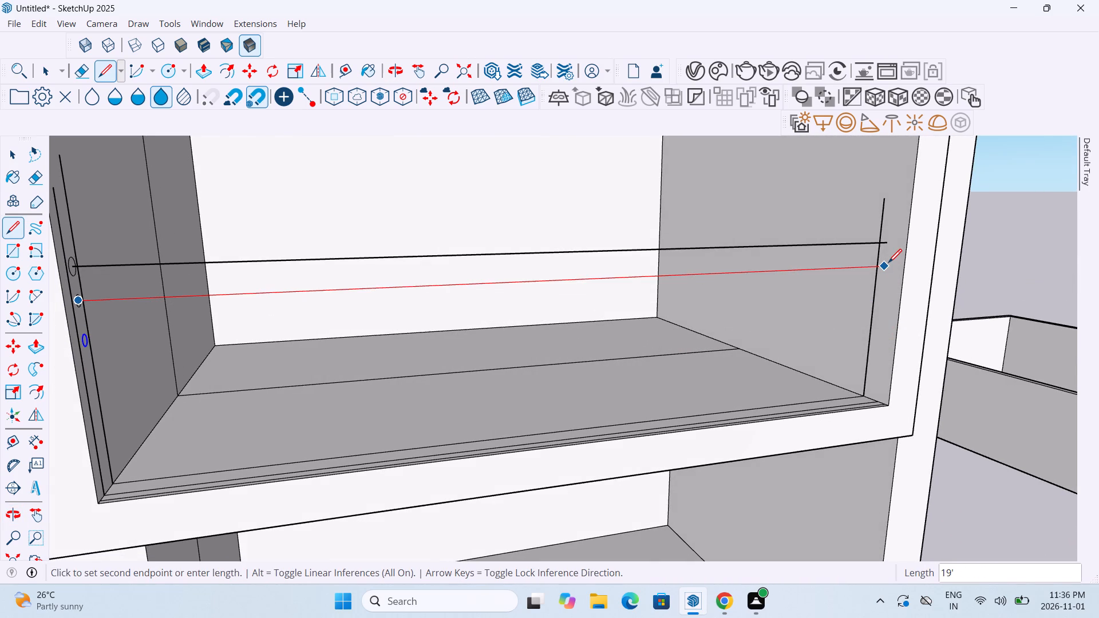
click(888, 264)
middle_drag(761, 359, 523, 385)
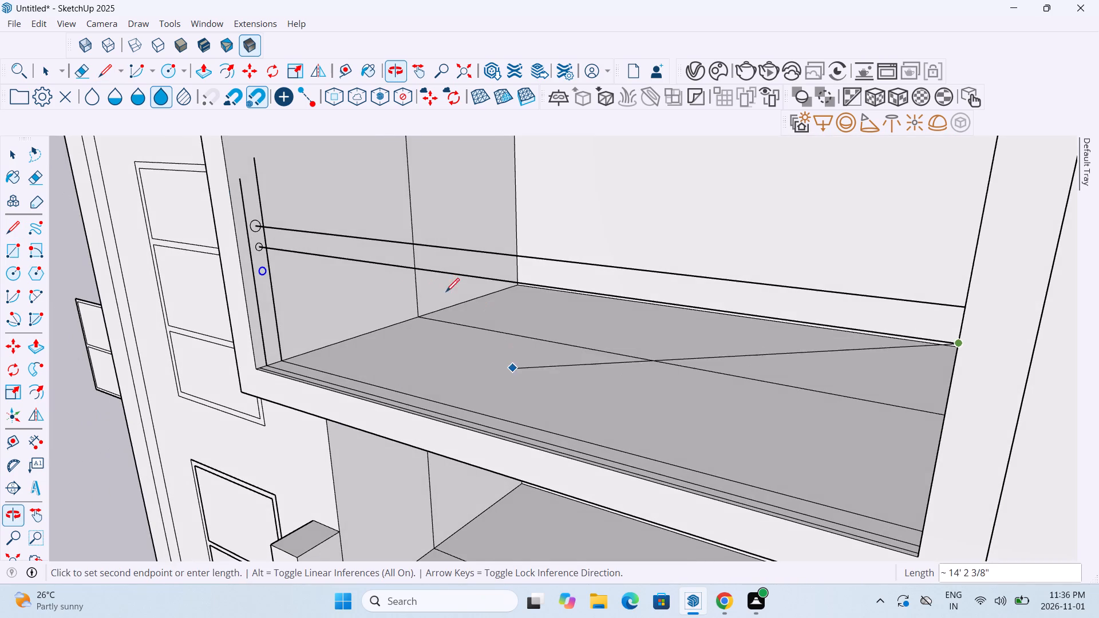
key(Escape)
Draw a 19' horizontal line from the centre of the lowest small circle across the balcony opening to the opposite side wall.
scroll(260, 282, up, 17)
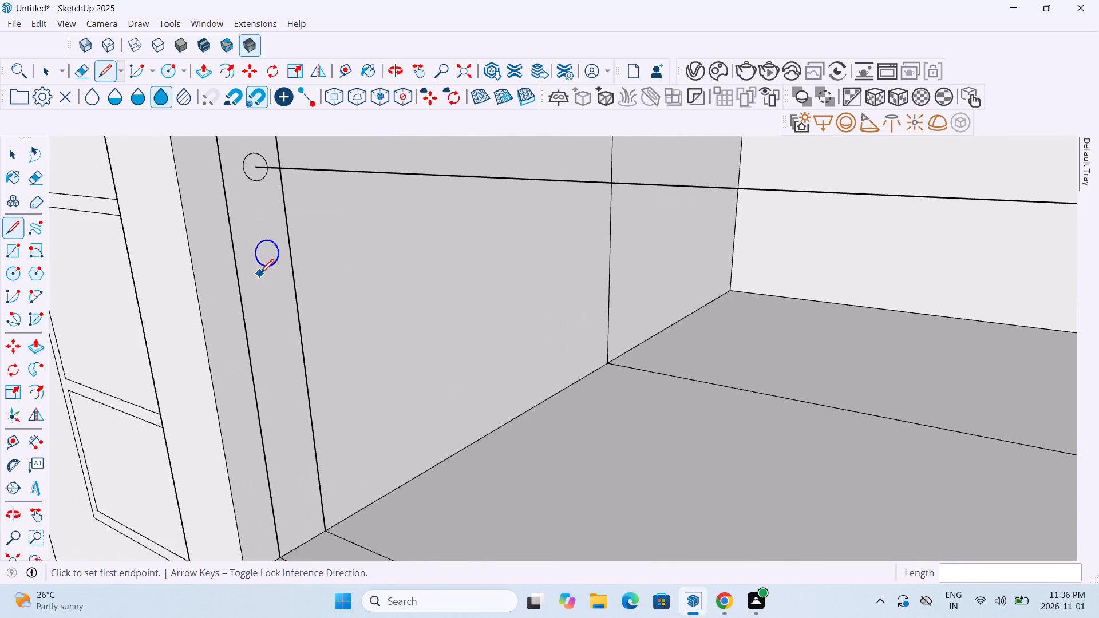
scroll(260, 274, up, 2)
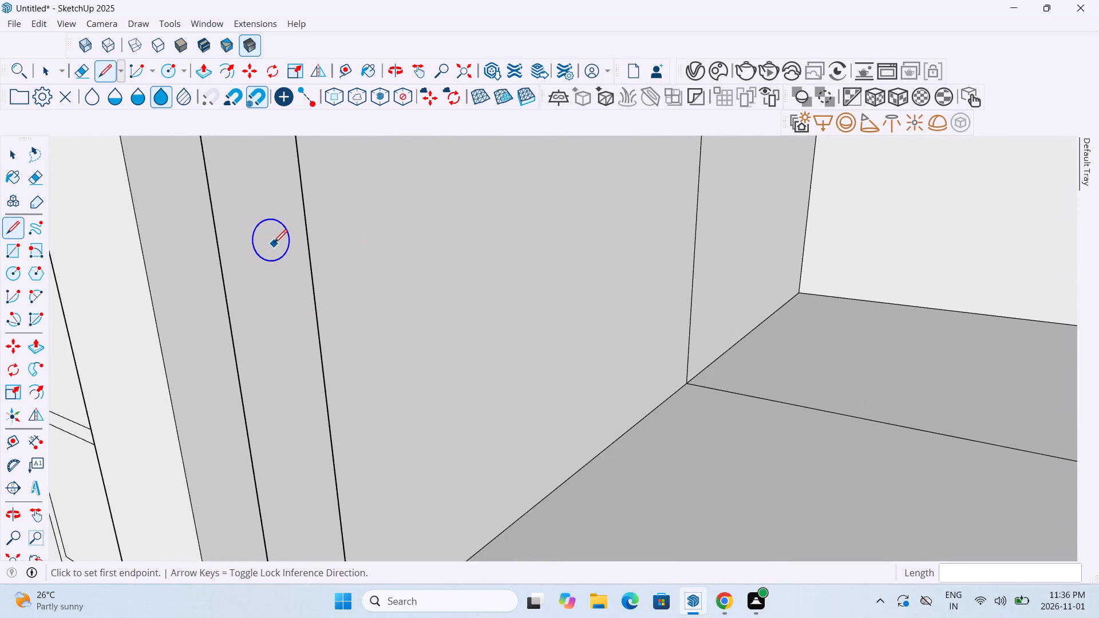
scroll(274, 244, up, 7)
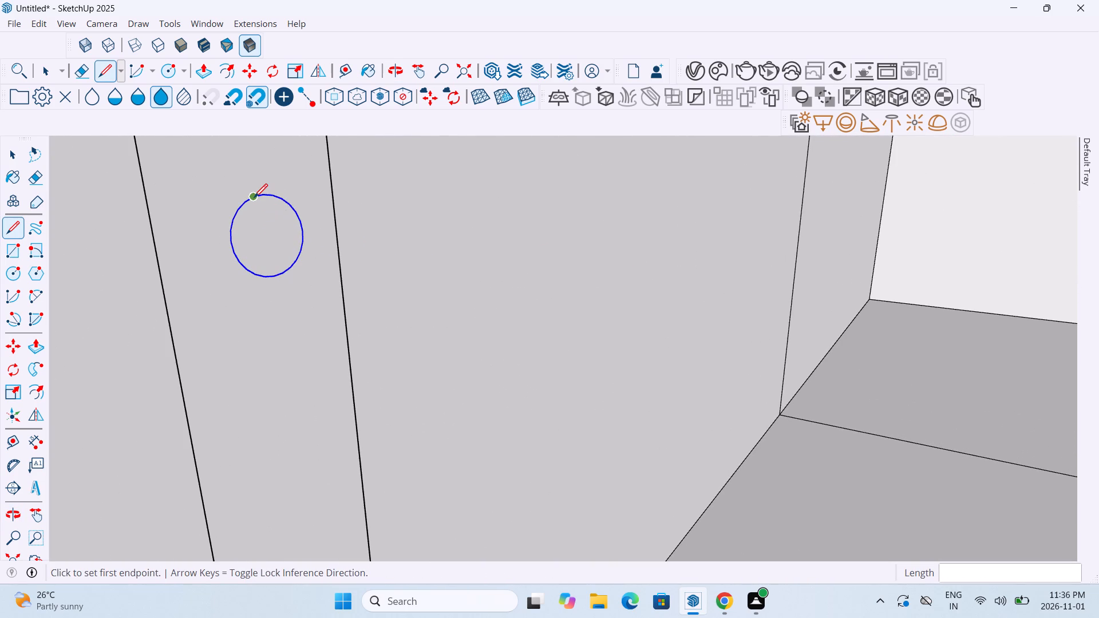
key(Escape)
key(Escape)
key(Escape)
key(Escape)
scroll(268, 251, down, 5)
key(Escape)
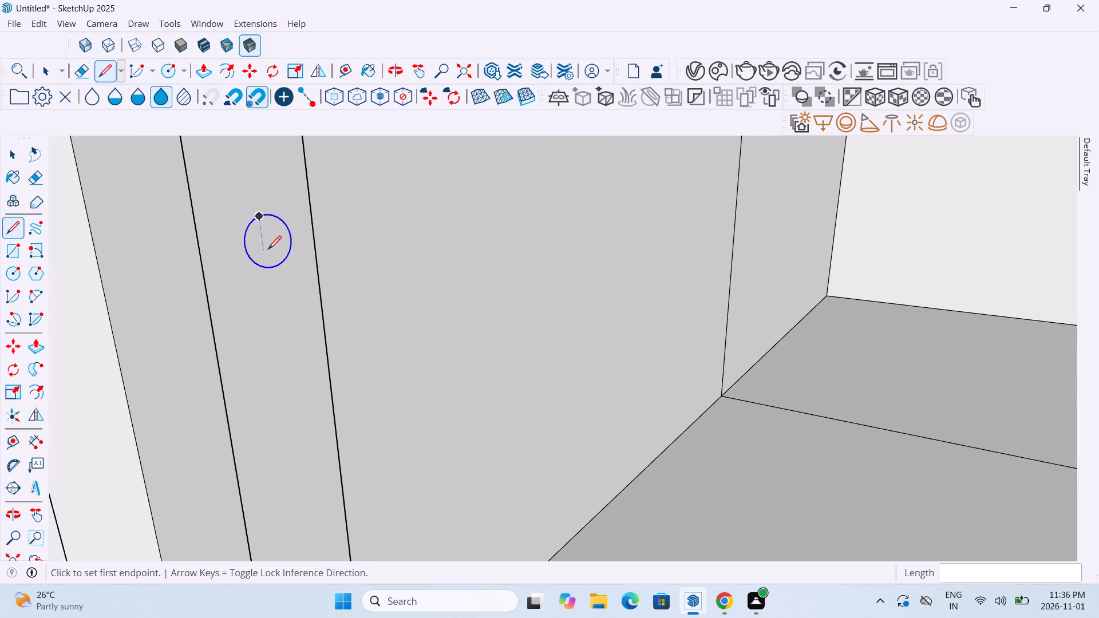
key(Escape)
click(268, 246)
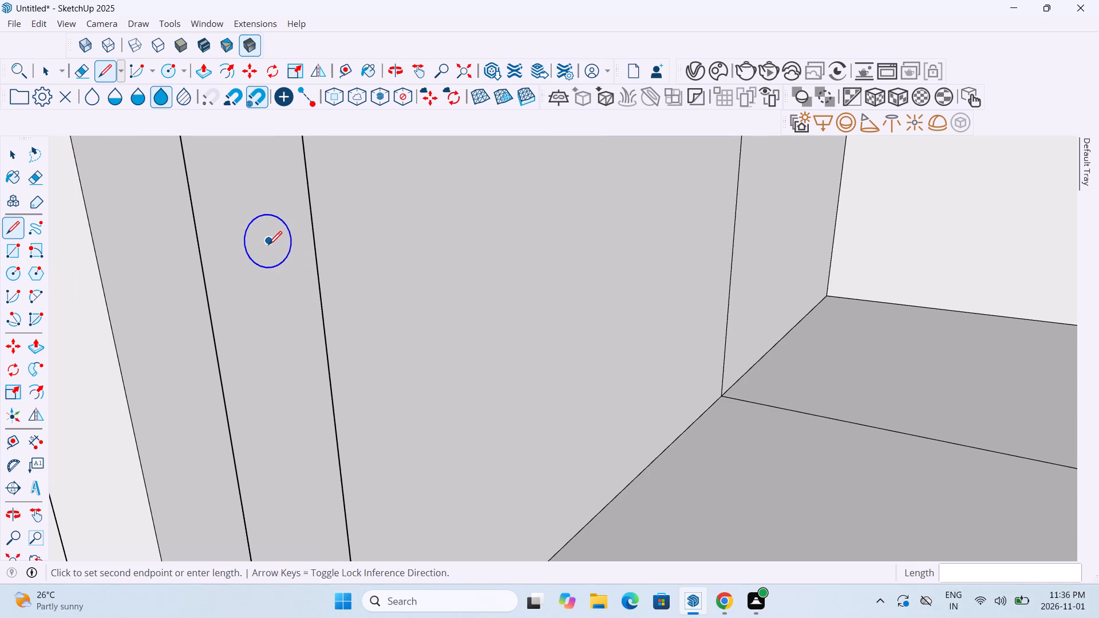
scroll(377, 257, down, 20)
scroll(377, 257, down, 8)
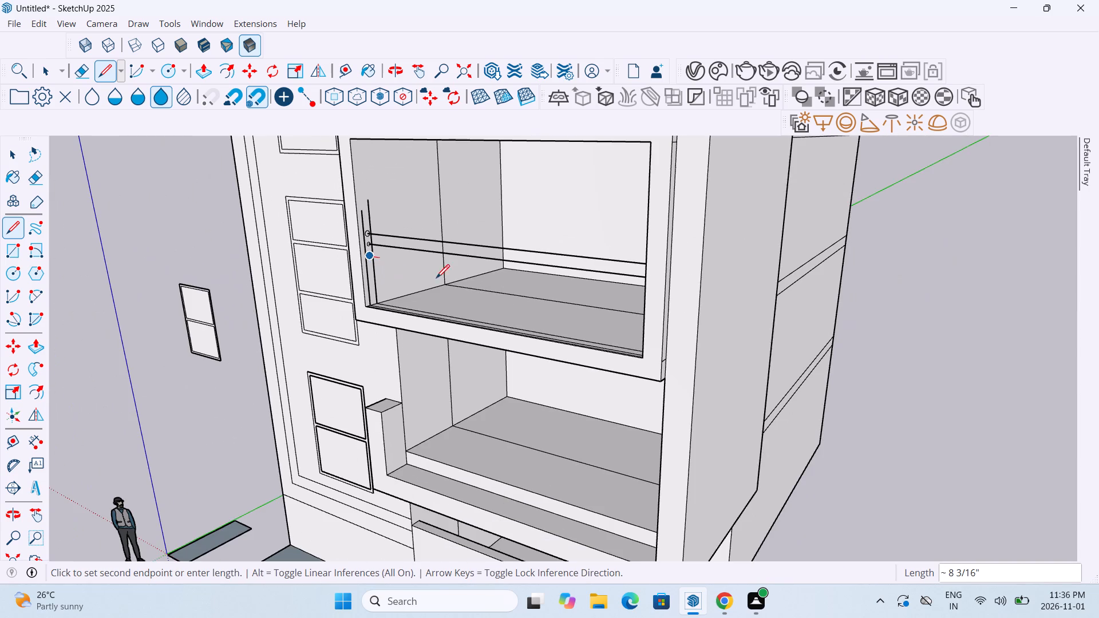
middle_drag(580, 294, 790, 300)
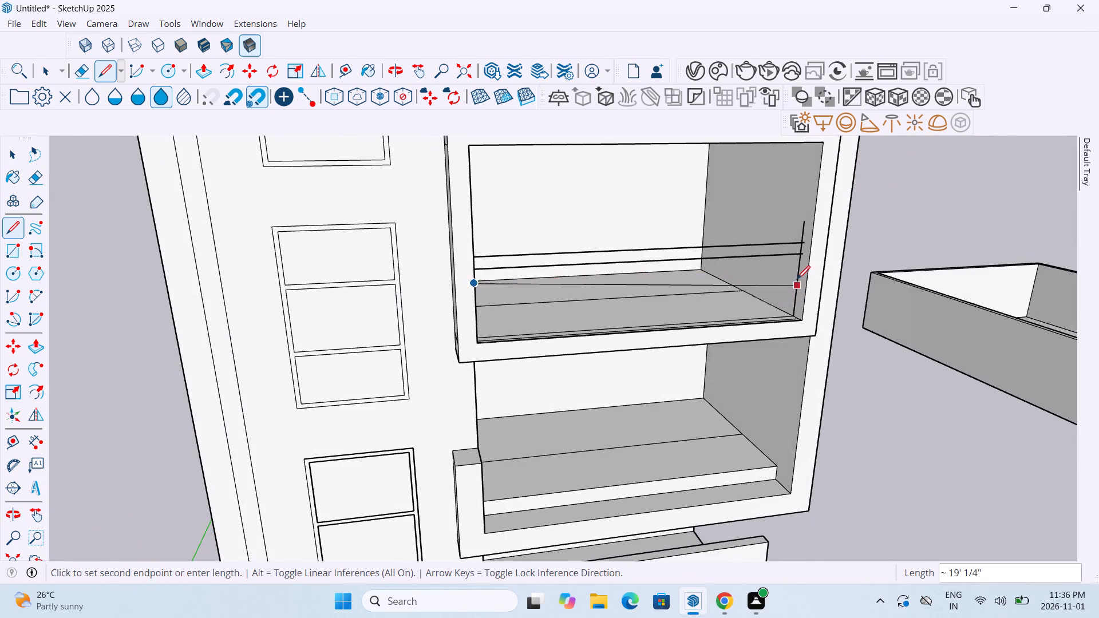
scroll(797, 280, up, 14)
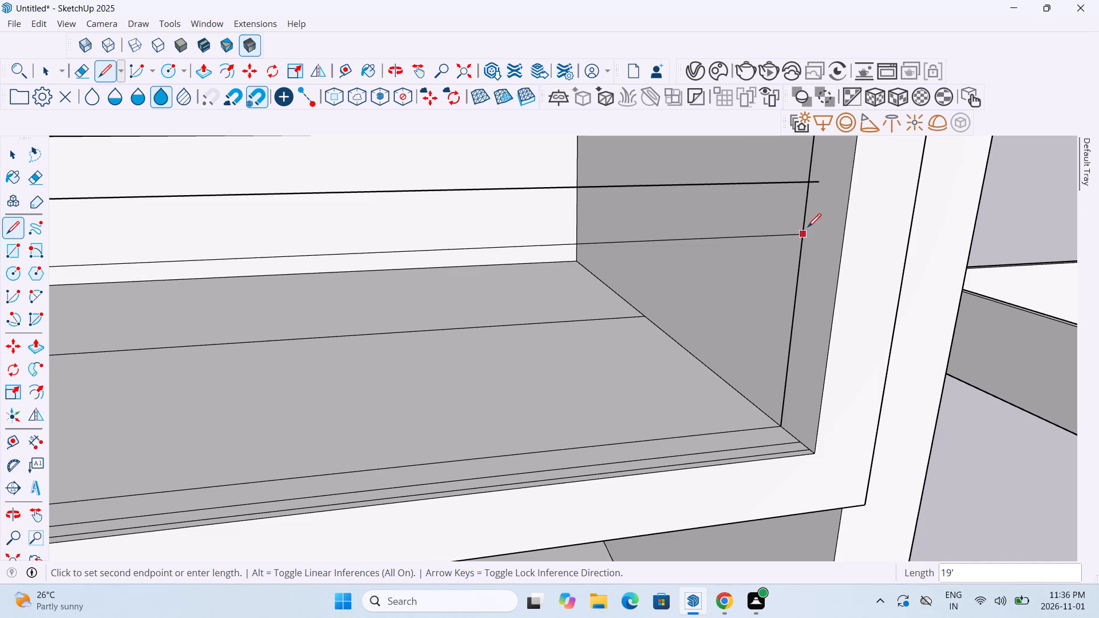
click(820, 237)
Extrude the large upper circle with Follow Me along its horizontal path line to the opposite side wall, forming the top rail.
scroll(820, 238, down, 10)
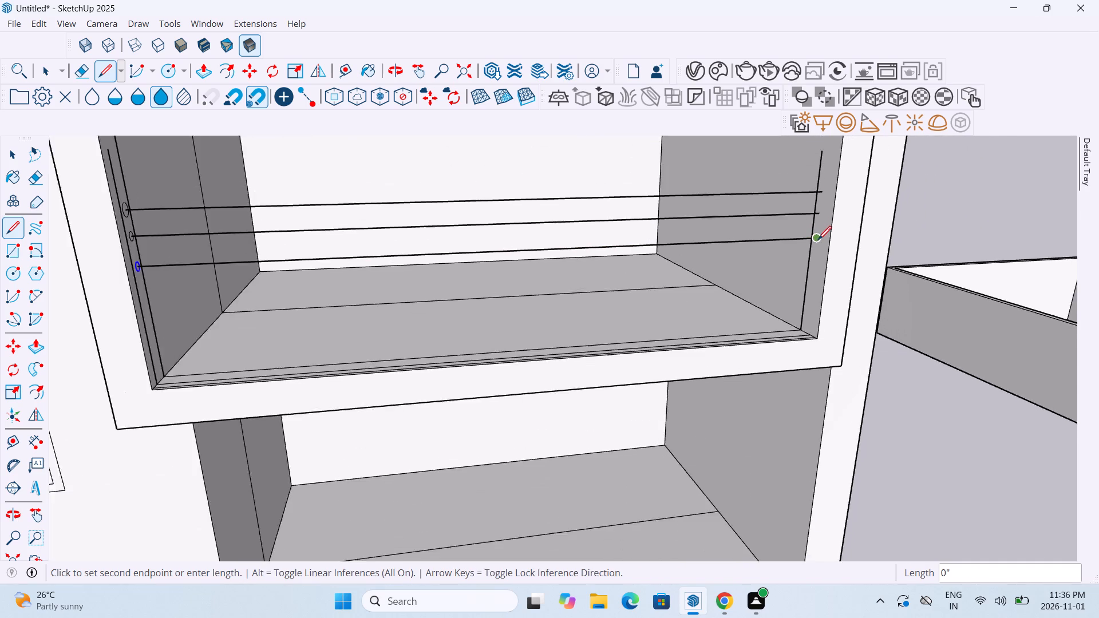
scroll(818, 241, down, 7)
middle_drag(820, 259, 602, 348)
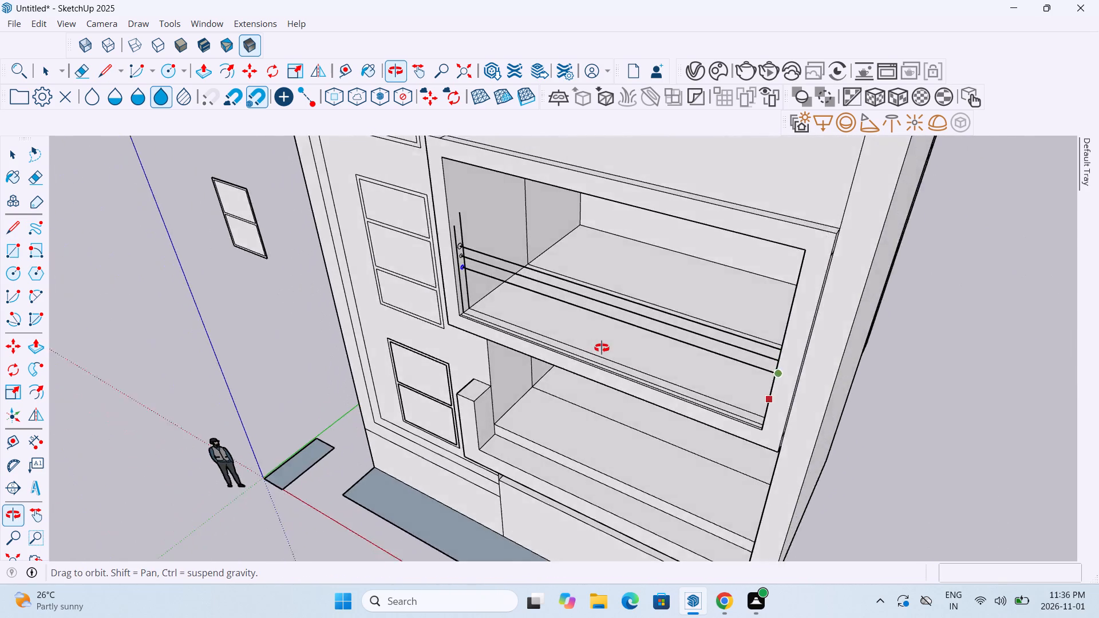
middle_drag(602, 348, 529, 340)
scroll(475, 252, up, 10)
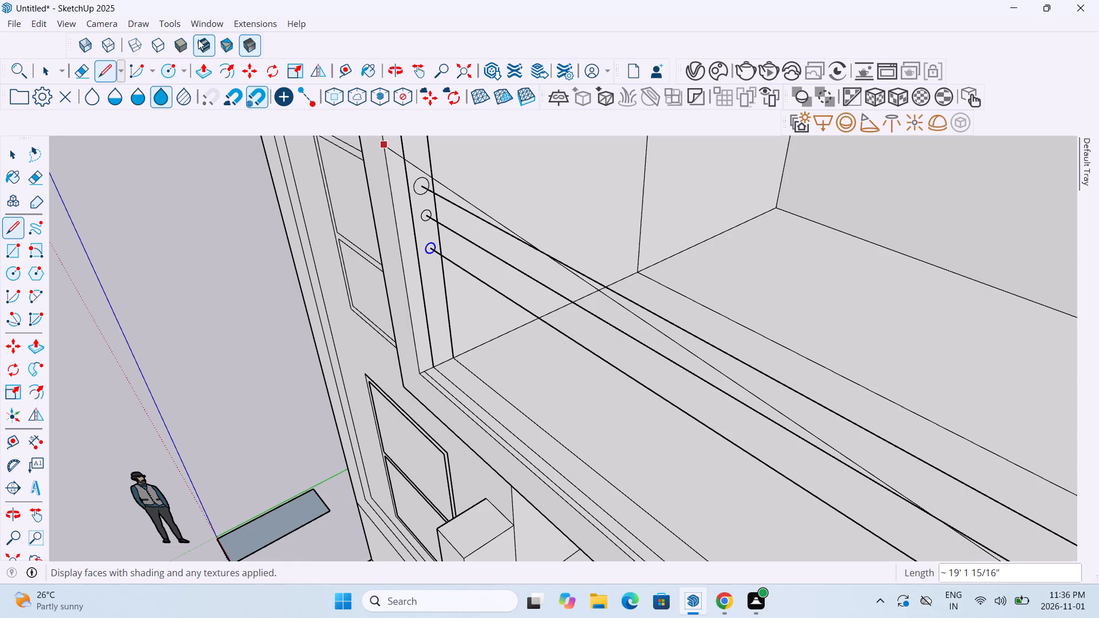
click(175, 14)
click(163, 25)
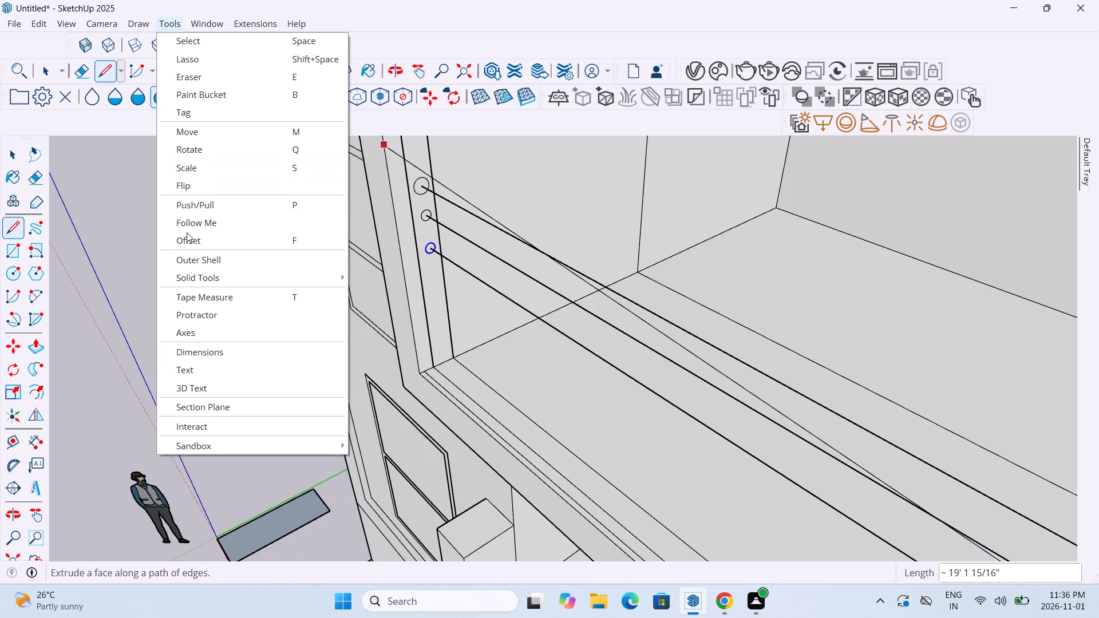
click(187, 223)
scroll(421, 179, up, 11)
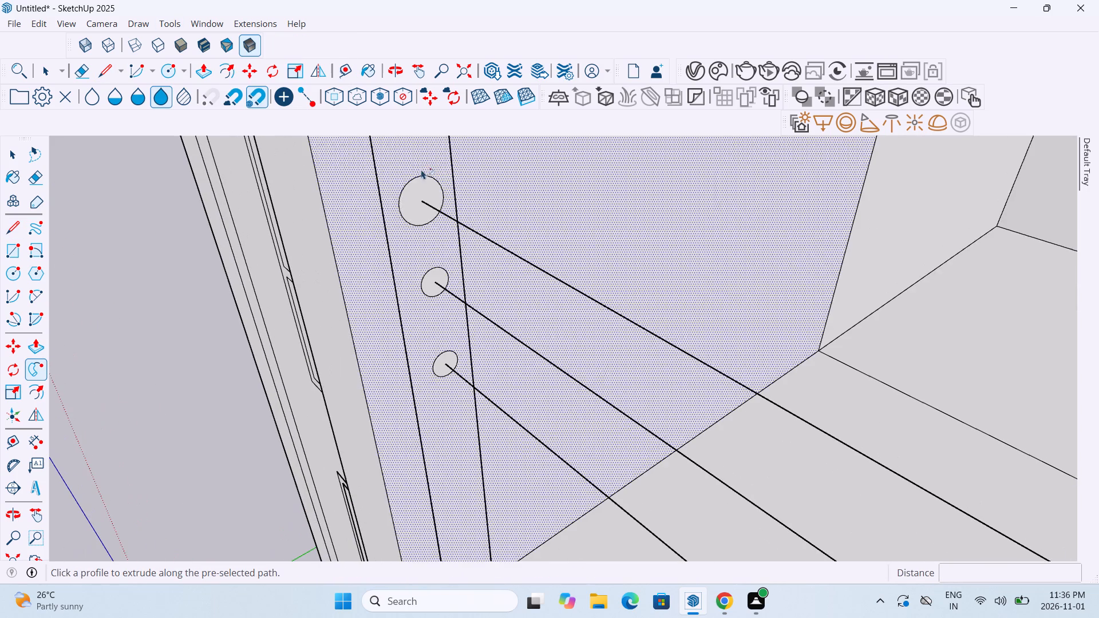
click(423, 185)
key(Escape)
key(Escape)
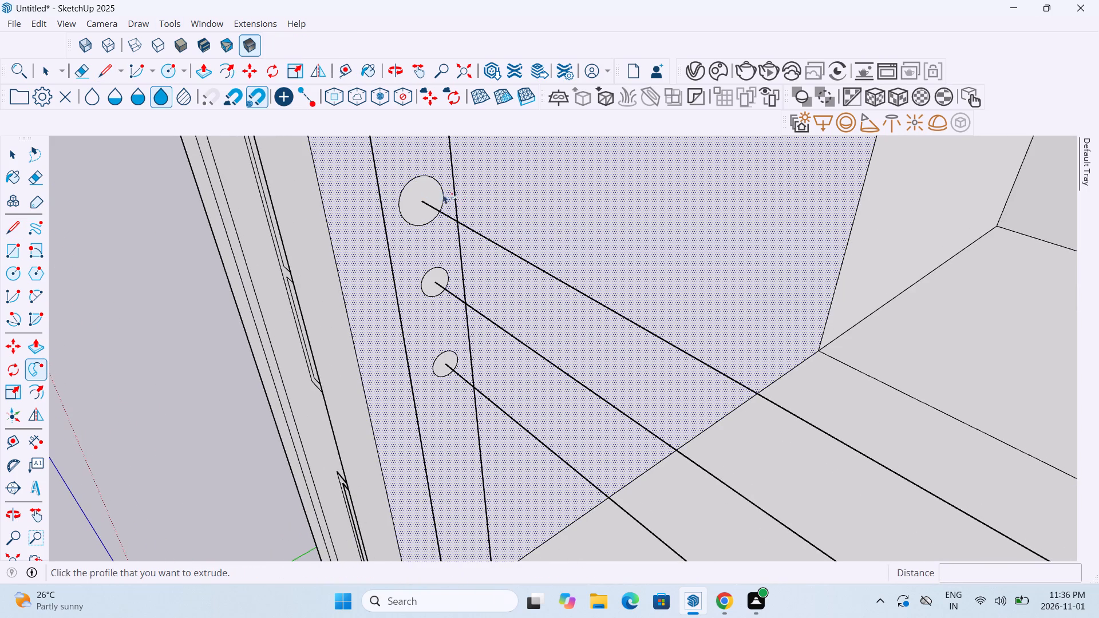
click(429, 196)
key(Escape)
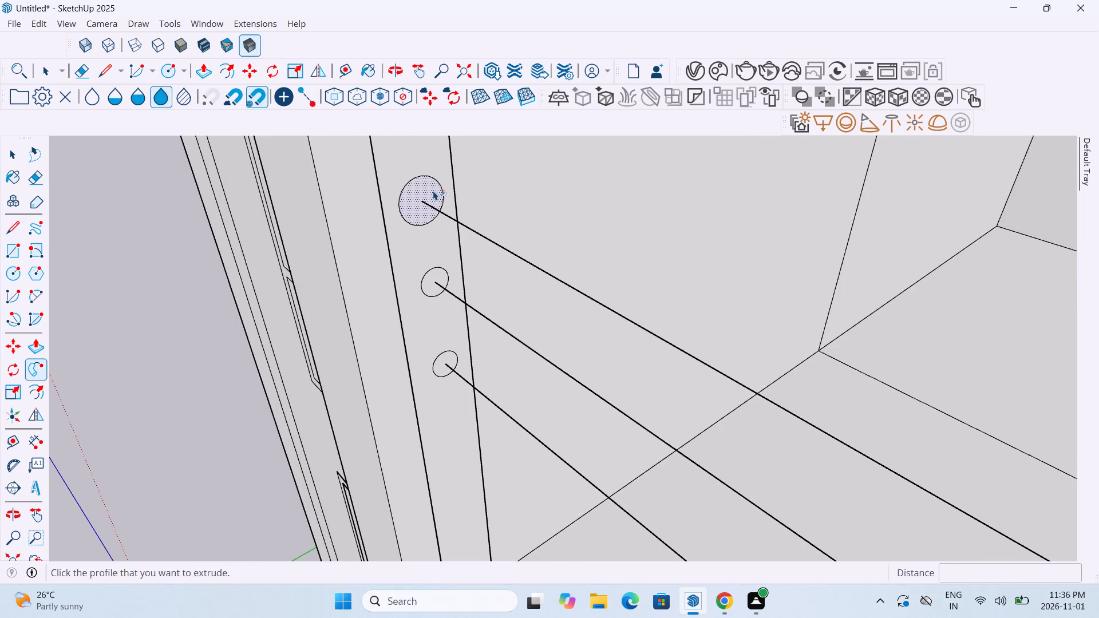
click(433, 191)
scroll(450, 201, down, 6)
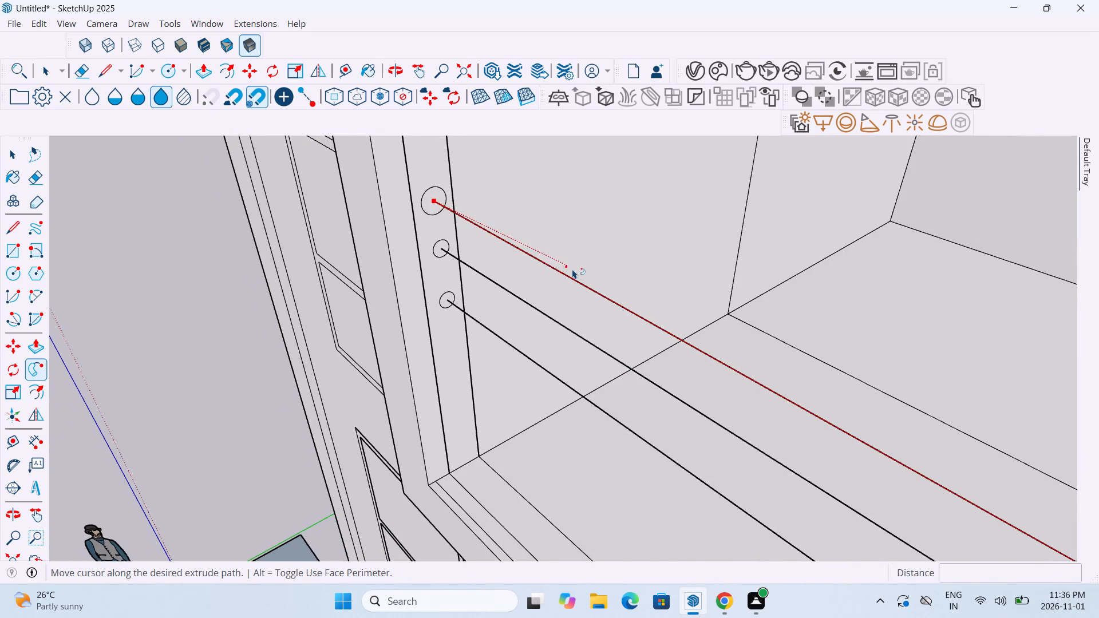
scroll(572, 269, down, 14)
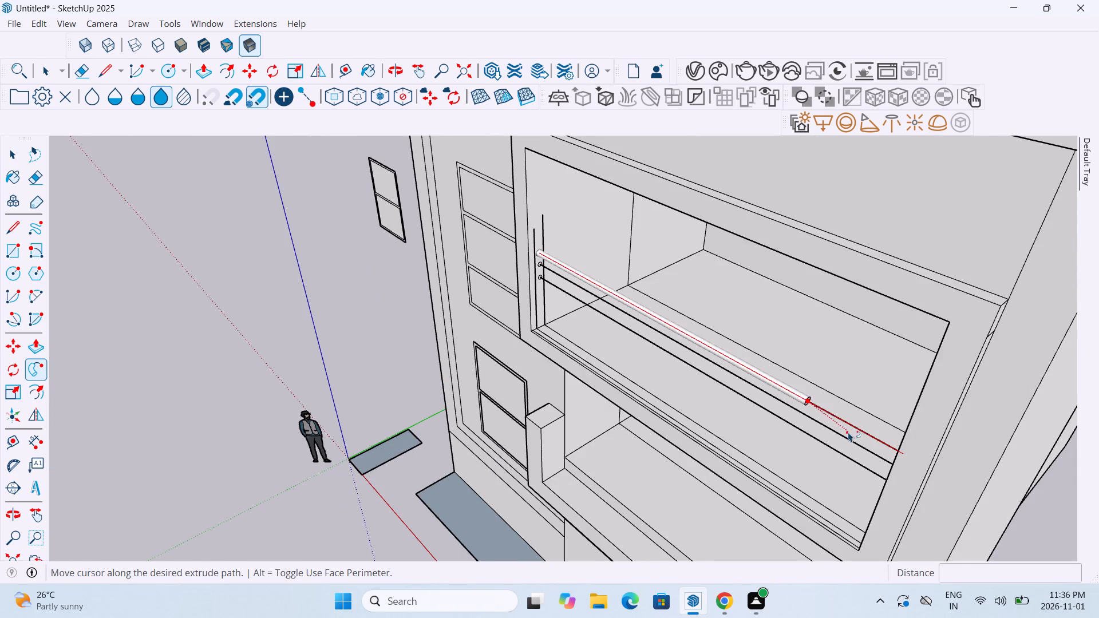
middle_drag(848, 432, 1020, 427)
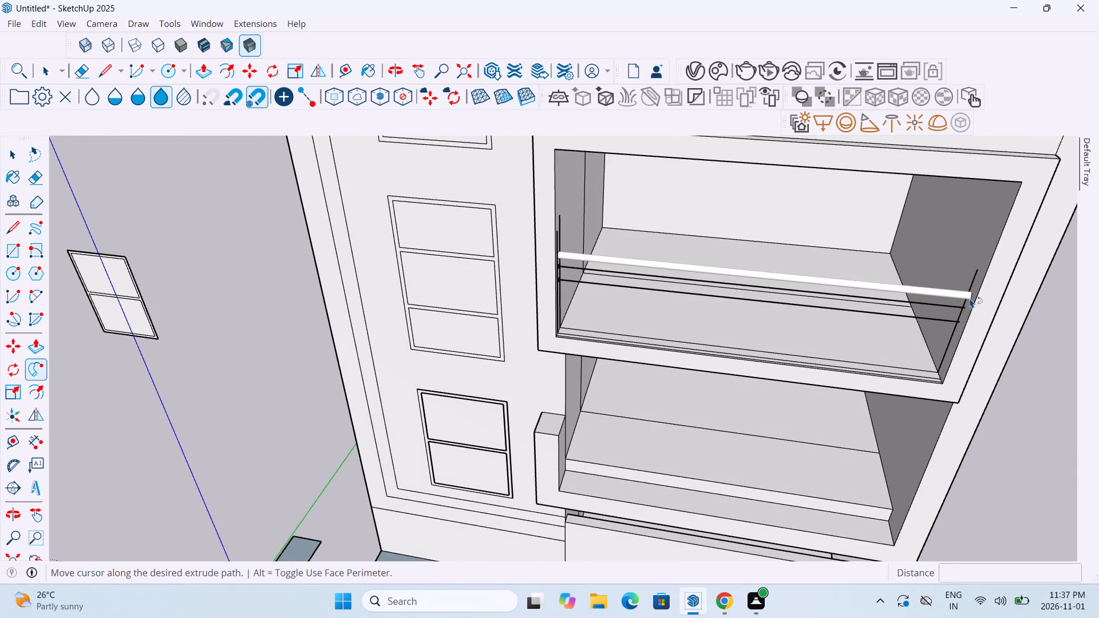
click(970, 298)
Extrude the small middle circle with Follow Me along its path line to the opposite side wall, forming the middle rail.
middle_drag(567, 275, 417, 292)
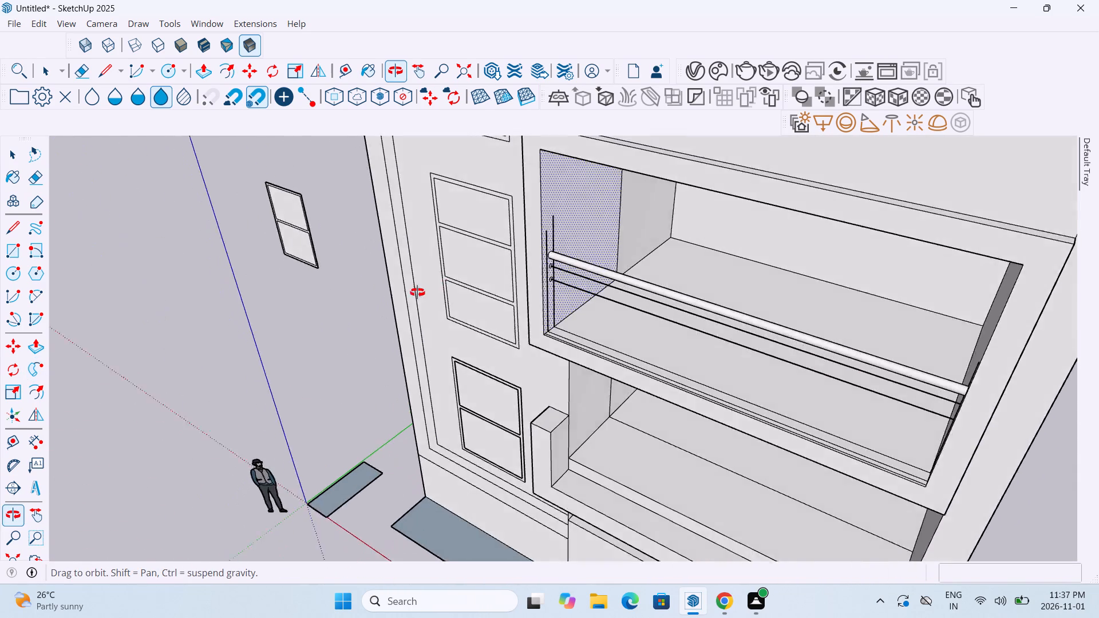
middle_drag(417, 292, 413, 295)
scroll(585, 267, up, 16)
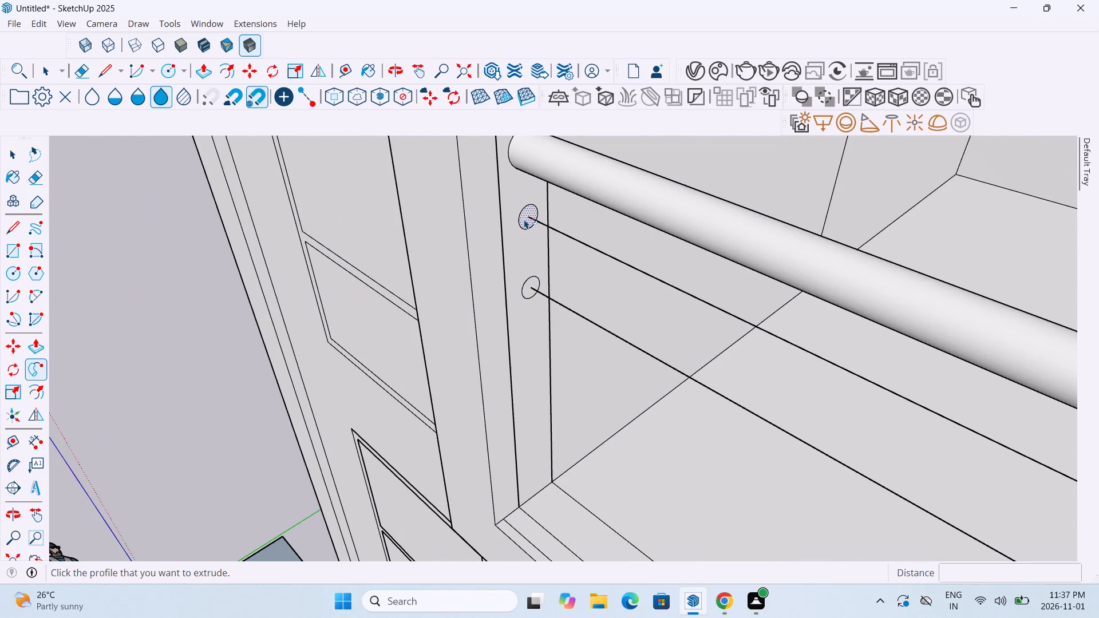
click(524, 216)
scroll(679, 336, down, 7)
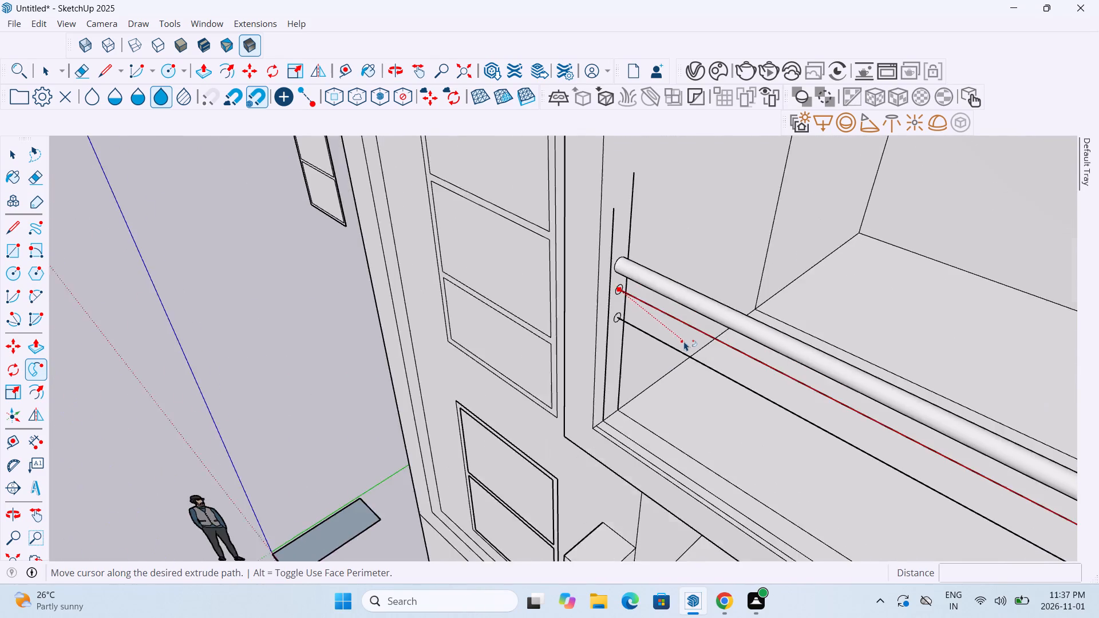
scroll(684, 341, down, 7)
scroll(788, 386, down, 6)
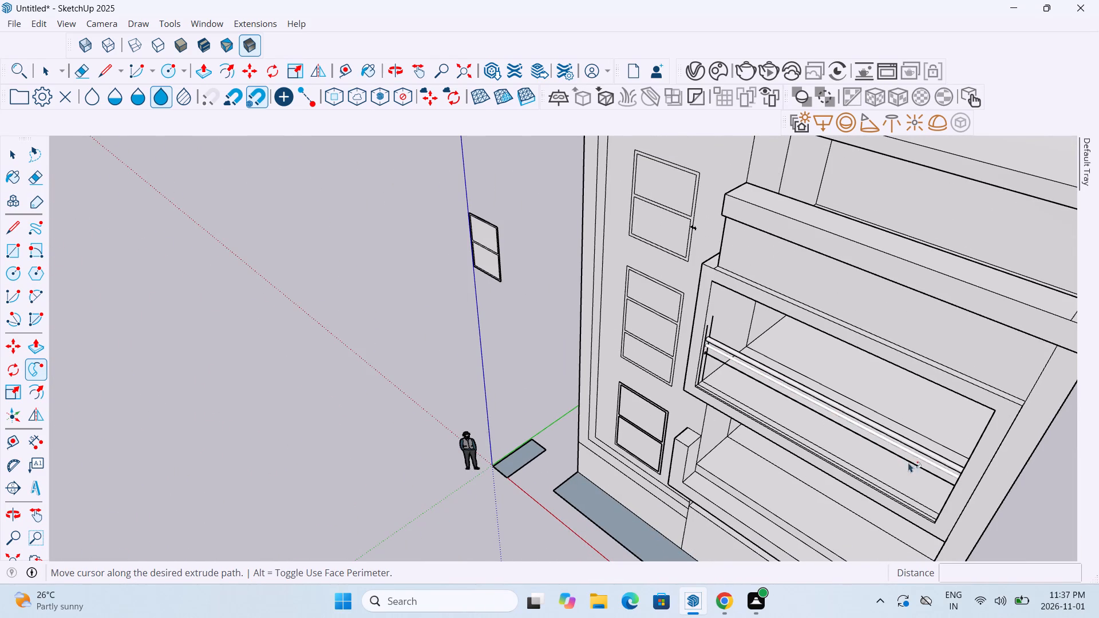
middle_drag(935, 470, 1002, 406)
scroll(953, 375, up, 12)
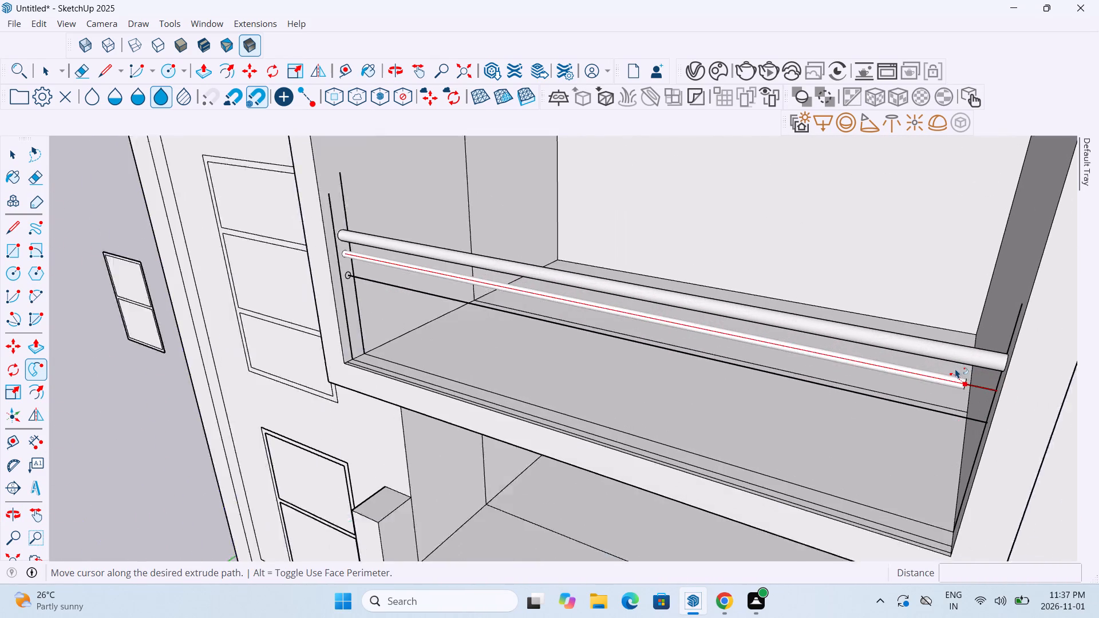
click(1003, 393)
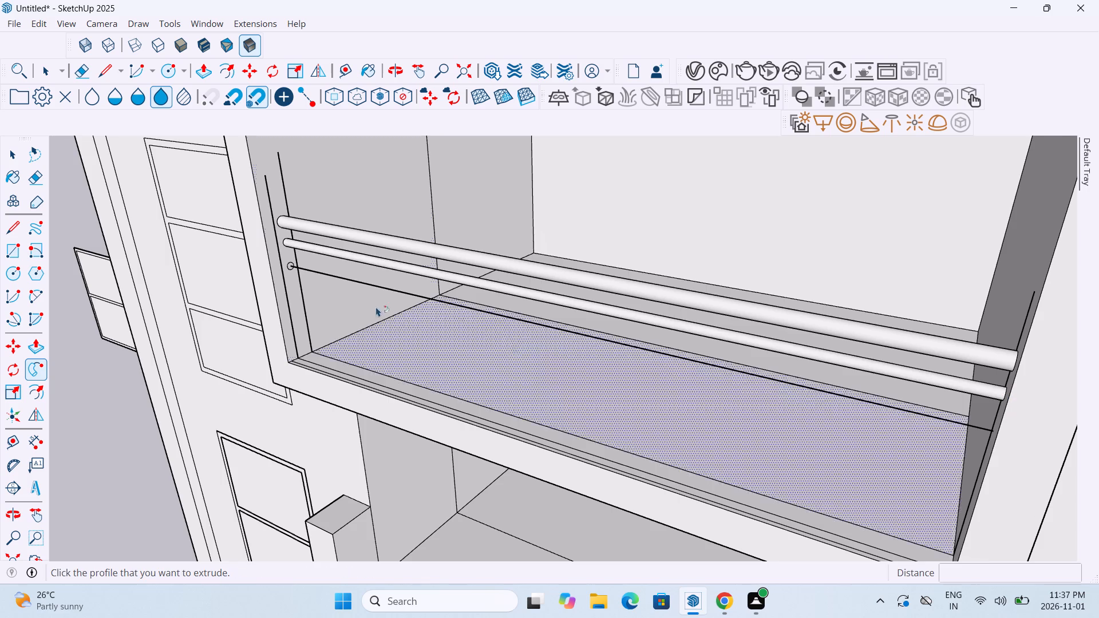
Extrude the lowest small circle with Follow Me along its path line to the opposite side wall, forming the bottom rail.
scroll(322, 267, up, 12)
scroll(228, 259, up, 5)
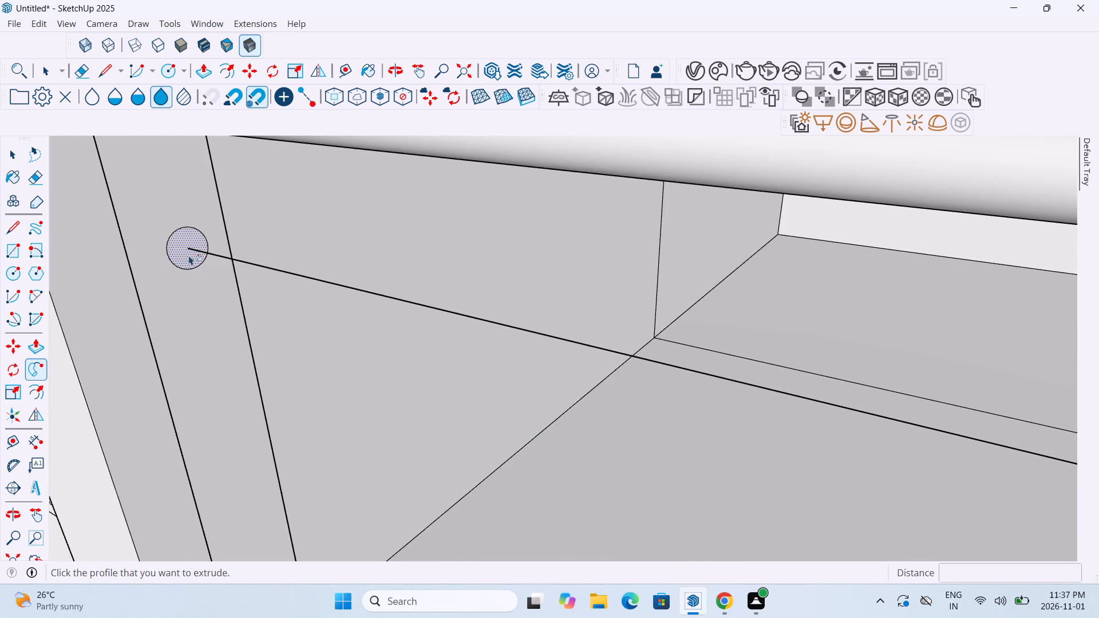
click(184, 255)
scroll(446, 338, down, 5)
scroll(449, 347, up, 1)
scroll(449, 347, down, 17)
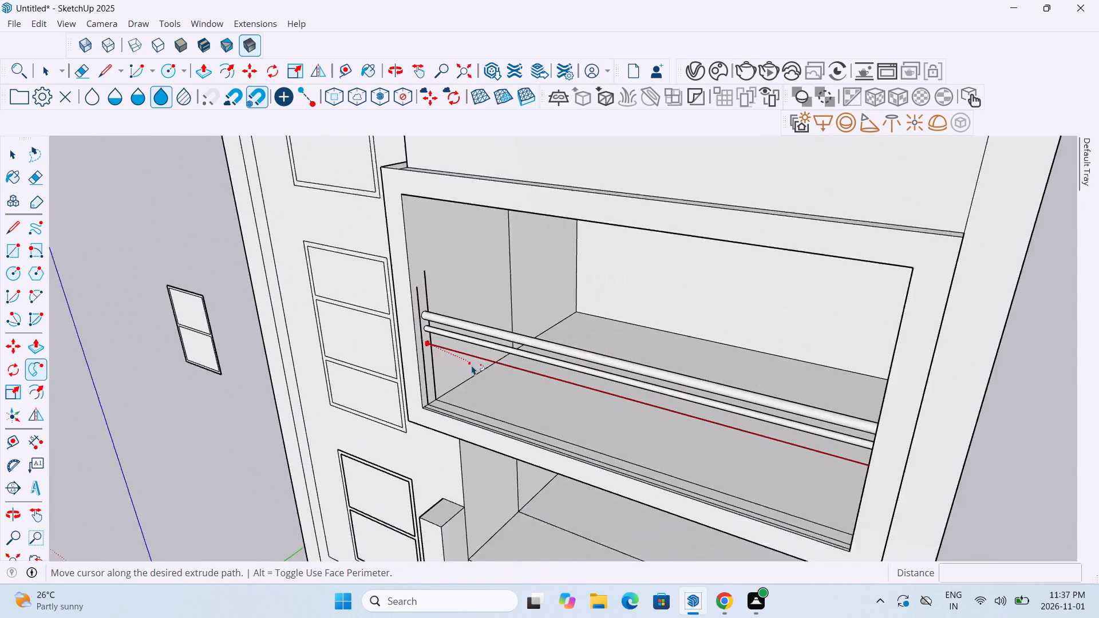
scroll(481, 374, down, 7)
middle_drag(595, 418, 676, 378)
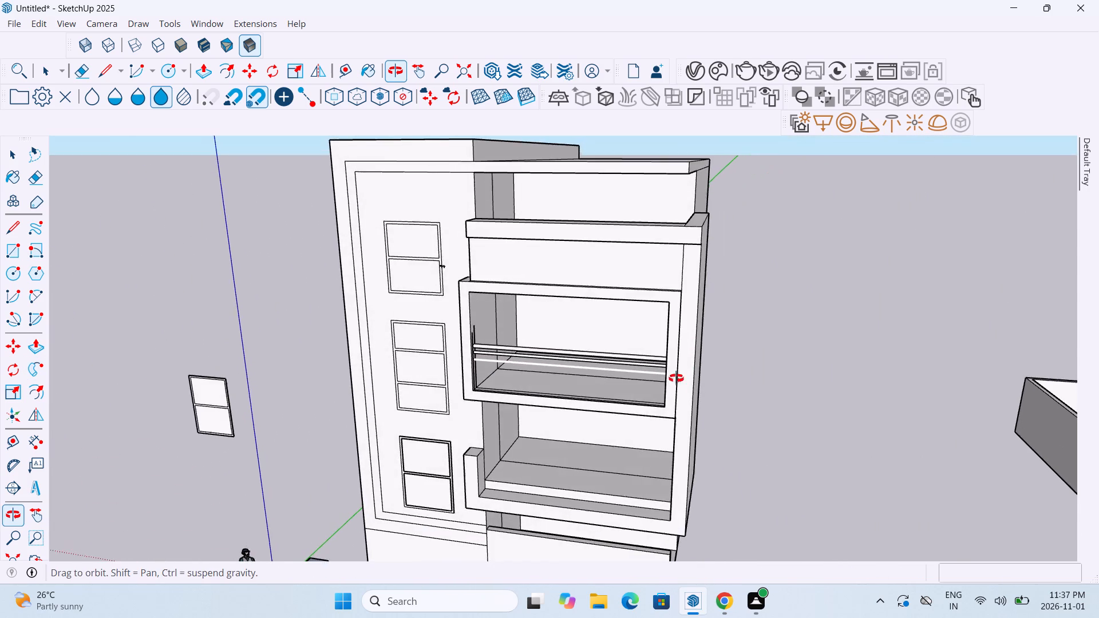
middle_drag(676, 378, 675, 378)
scroll(657, 375, up, 3)
scroll(657, 375, down, 1)
scroll(657, 375, up, 6)
middle_drag(657, 379, 733, 320)
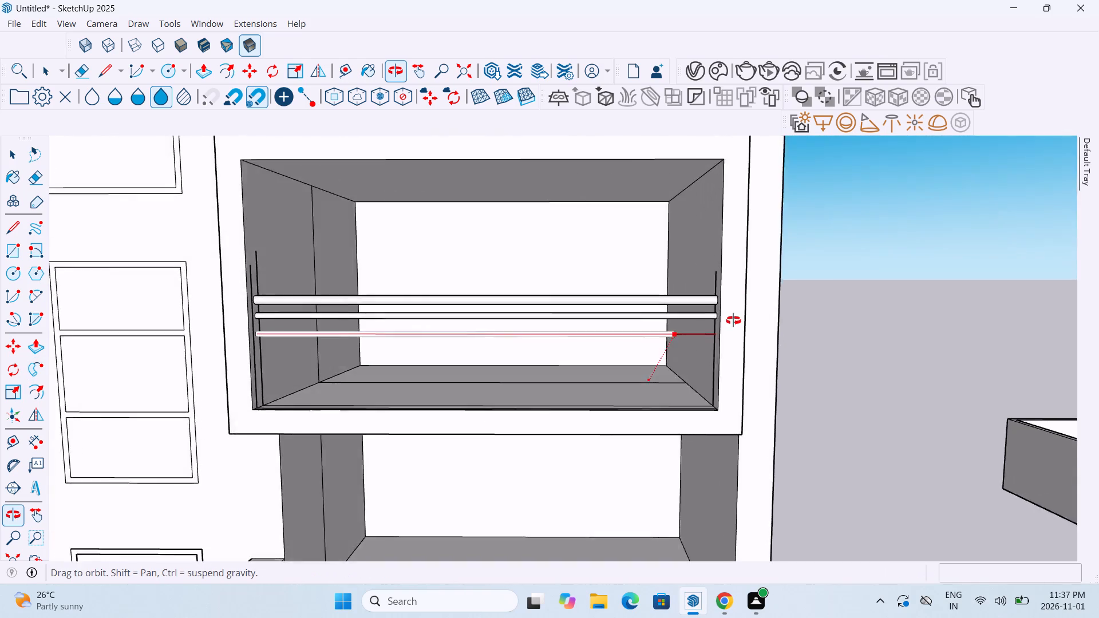
middle_drag(733, 320, 733, 317)
click(725, 324)
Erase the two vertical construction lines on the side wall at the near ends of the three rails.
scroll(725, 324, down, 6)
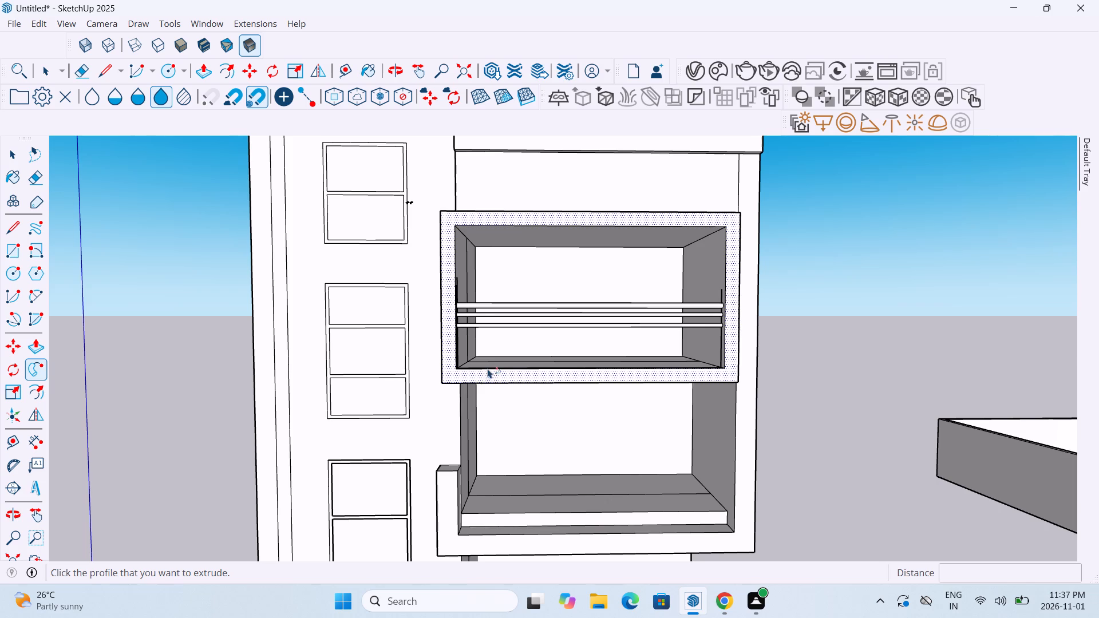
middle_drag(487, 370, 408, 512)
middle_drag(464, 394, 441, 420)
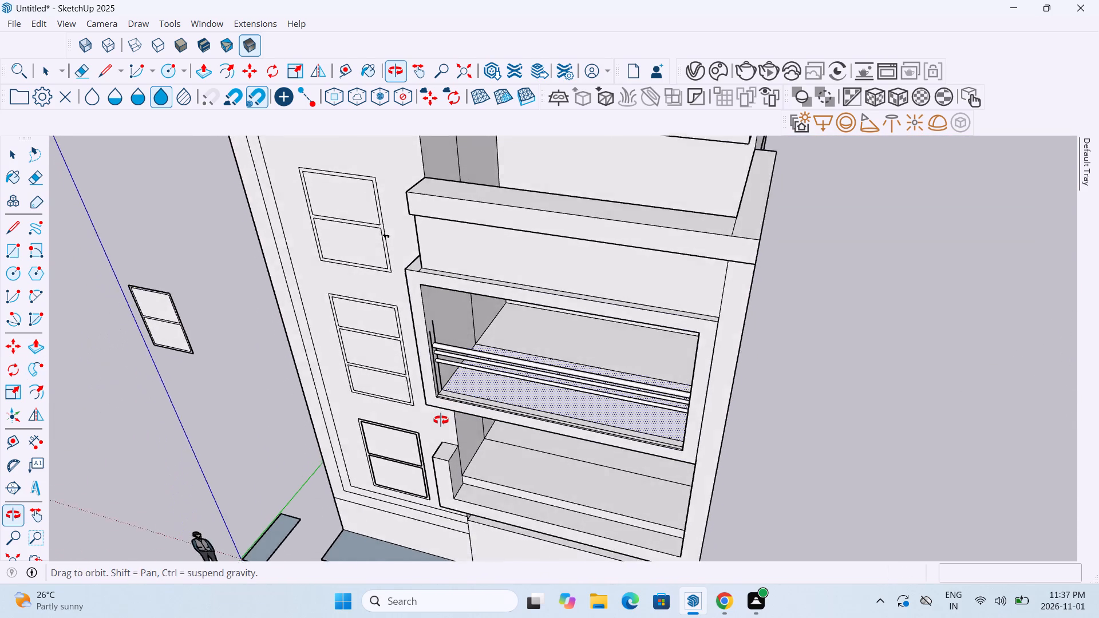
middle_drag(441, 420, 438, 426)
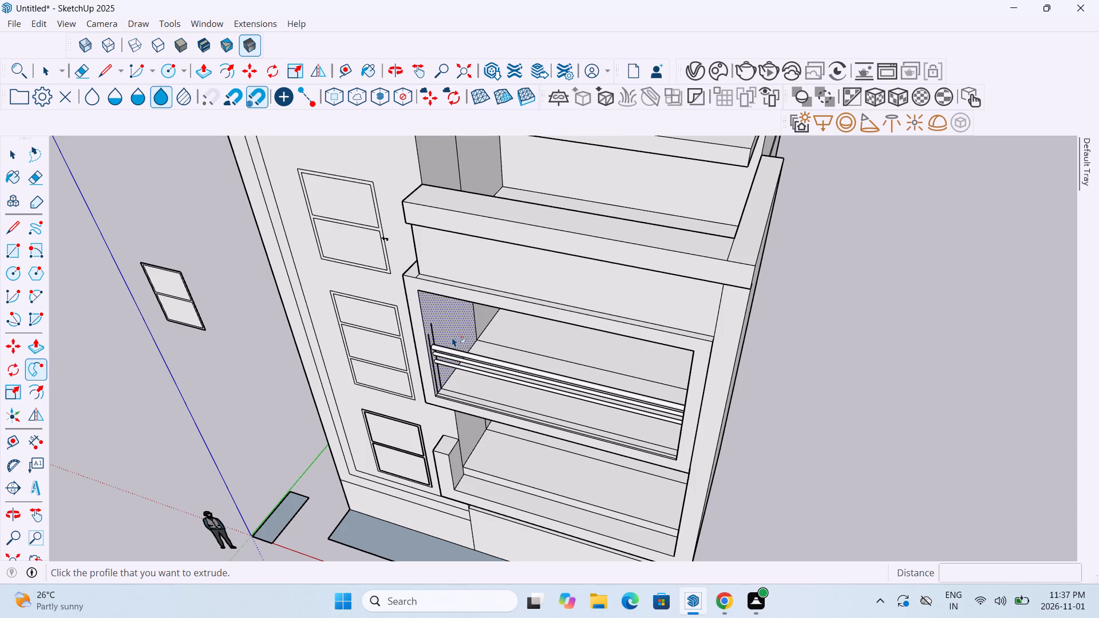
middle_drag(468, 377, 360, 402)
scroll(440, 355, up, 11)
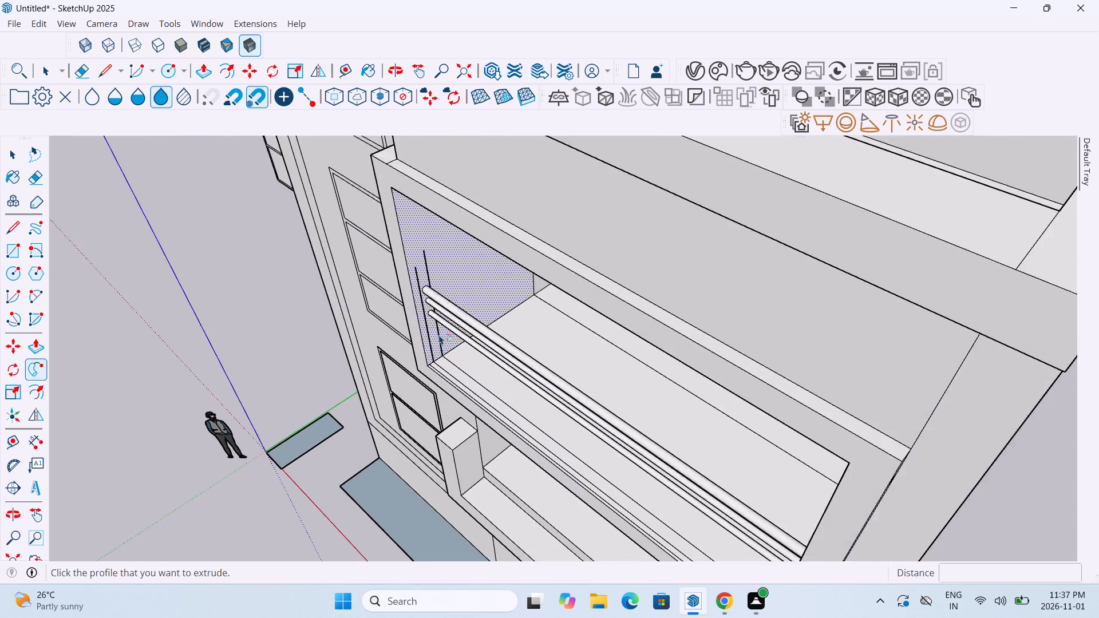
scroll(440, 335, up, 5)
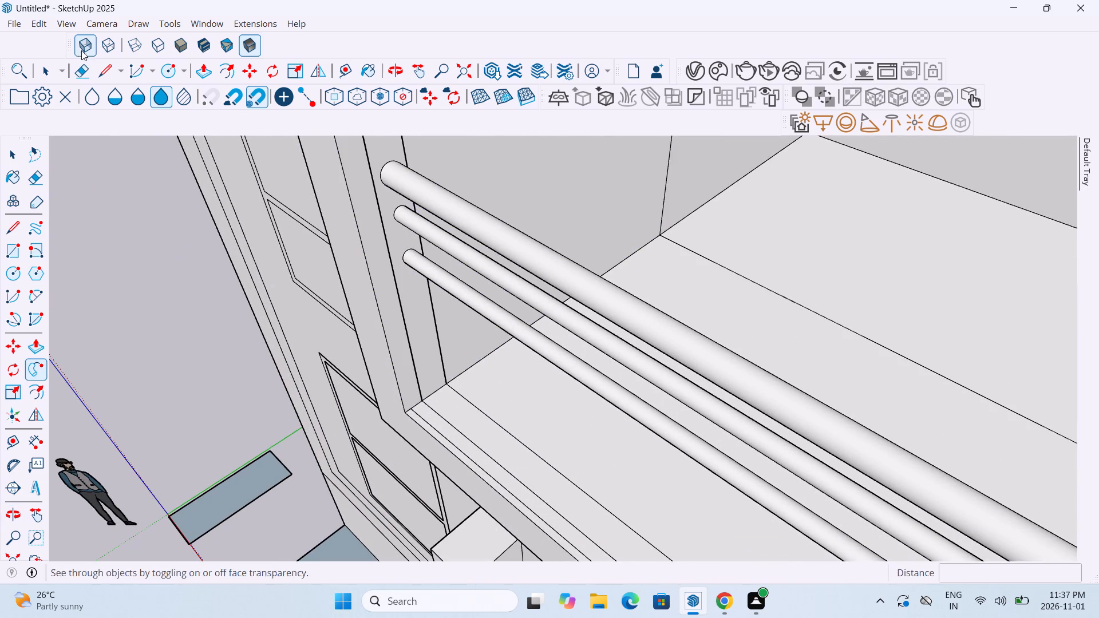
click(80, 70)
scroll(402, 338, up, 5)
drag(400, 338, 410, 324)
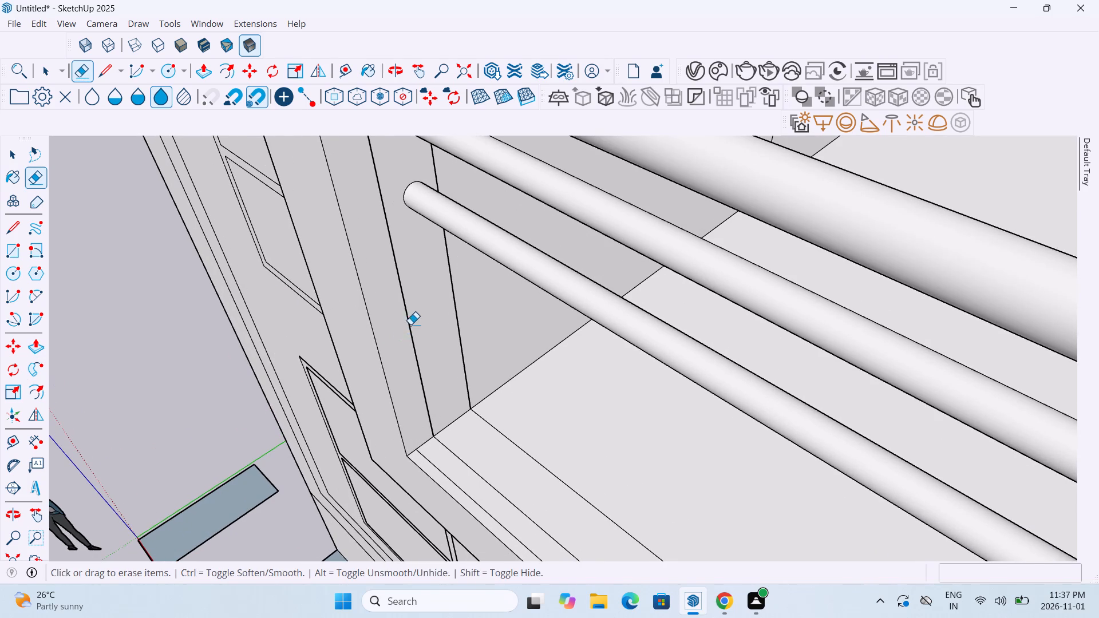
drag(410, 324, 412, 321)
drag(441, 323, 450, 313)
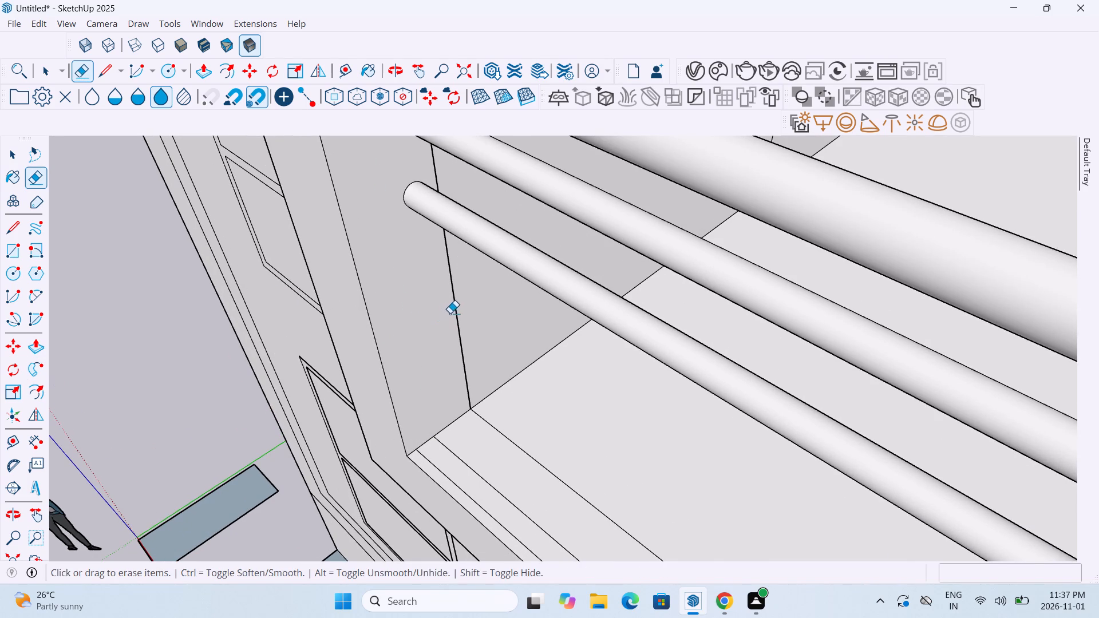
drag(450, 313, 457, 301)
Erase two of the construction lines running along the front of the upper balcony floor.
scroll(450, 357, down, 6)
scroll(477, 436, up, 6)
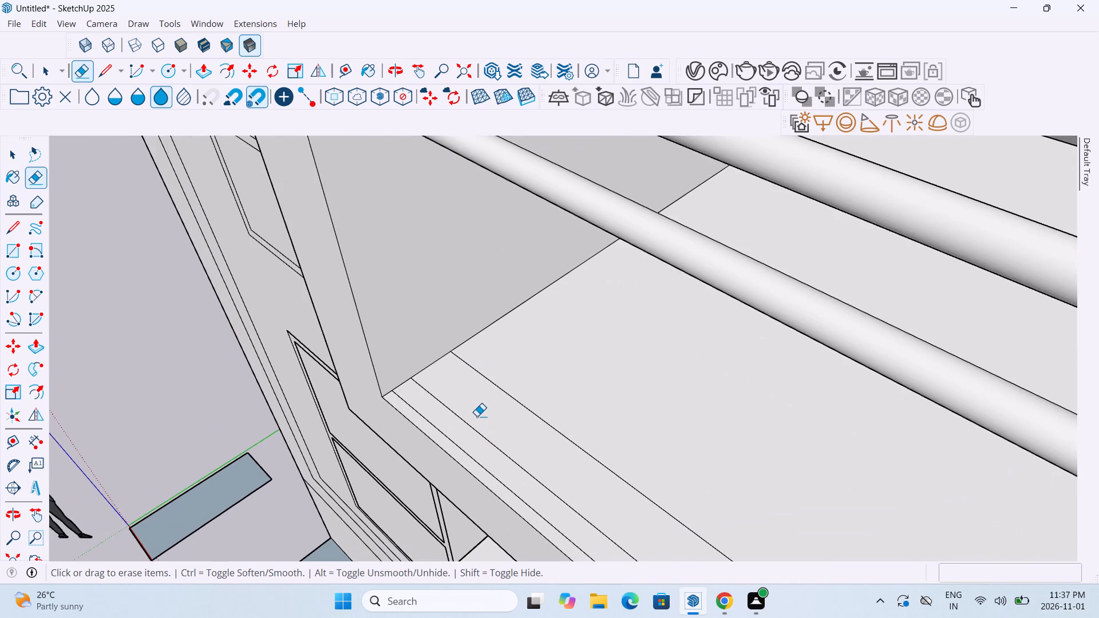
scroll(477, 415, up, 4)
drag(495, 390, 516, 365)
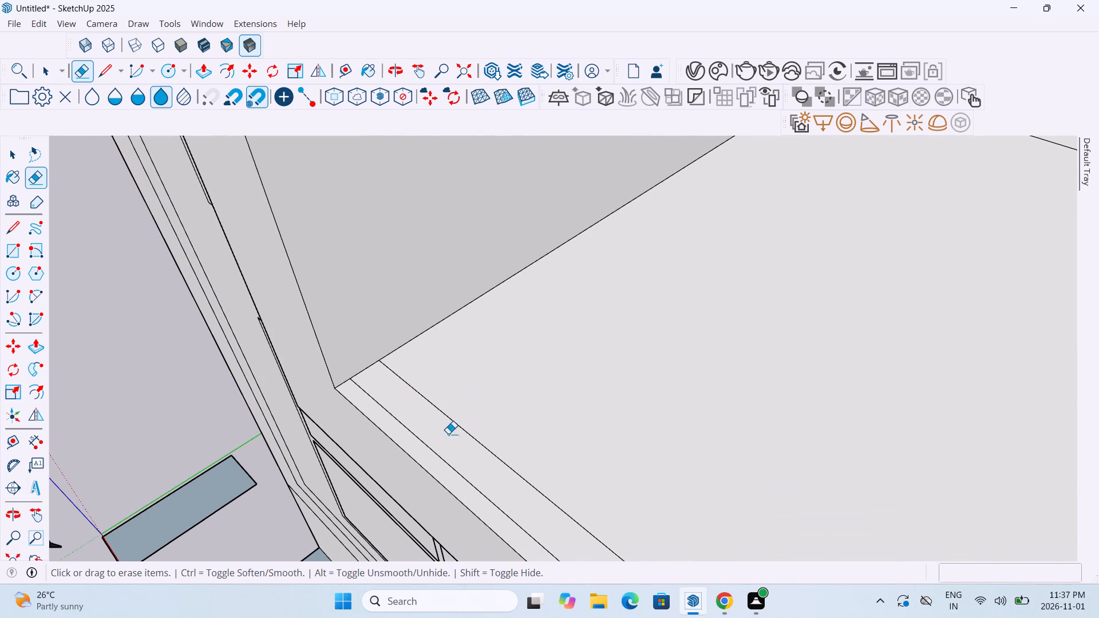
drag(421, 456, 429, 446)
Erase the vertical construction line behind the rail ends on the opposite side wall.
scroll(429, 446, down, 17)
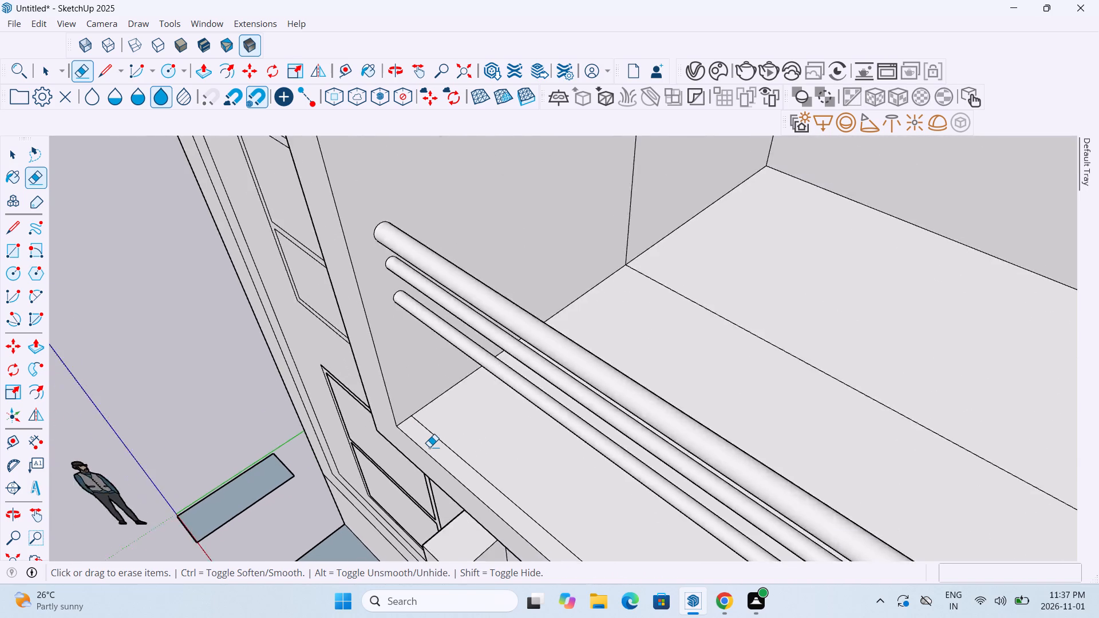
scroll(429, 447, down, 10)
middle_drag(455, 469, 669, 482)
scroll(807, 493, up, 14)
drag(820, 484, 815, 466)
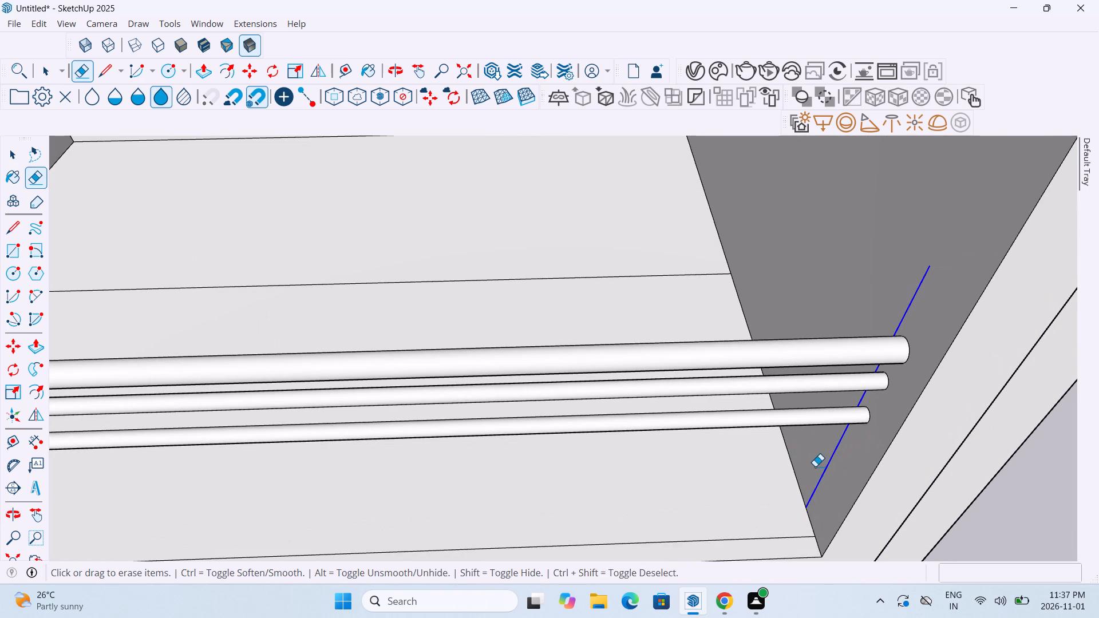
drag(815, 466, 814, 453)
Examine the railing, its ends at the side wall and the balcony floor edge from several angles.
scroll(814, 453, down, 13)
middle_drag(638, 494, 450, 517)
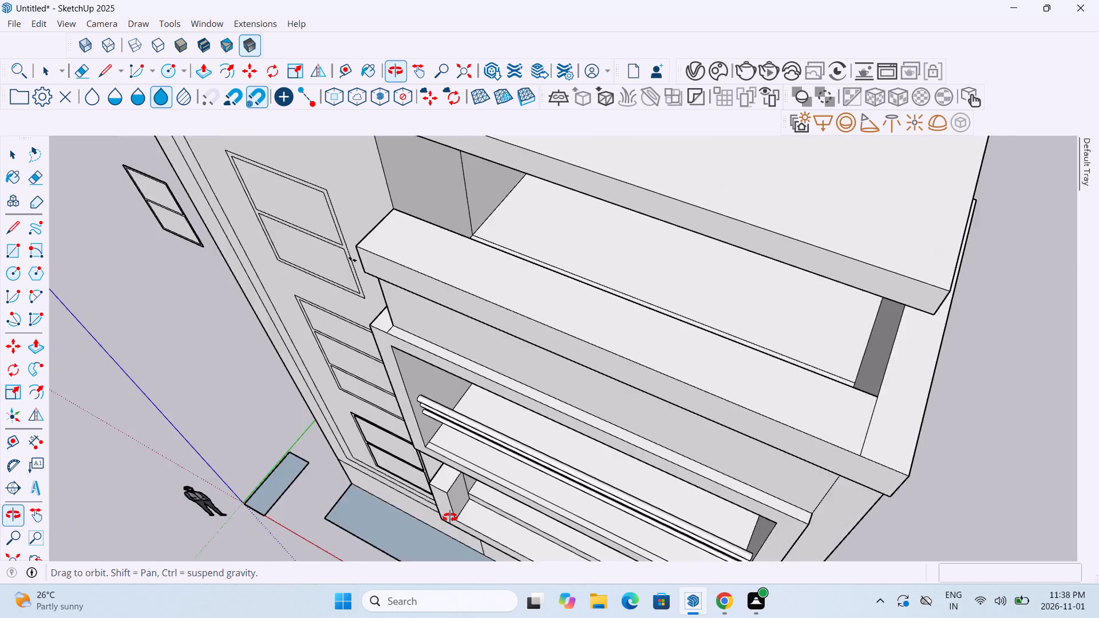
middle_drag(450, 517, 449, 513)
scroll(418, 420, up, 8)
scroll(418, 423, down, 1)
scroll(418, 423, up, 8)
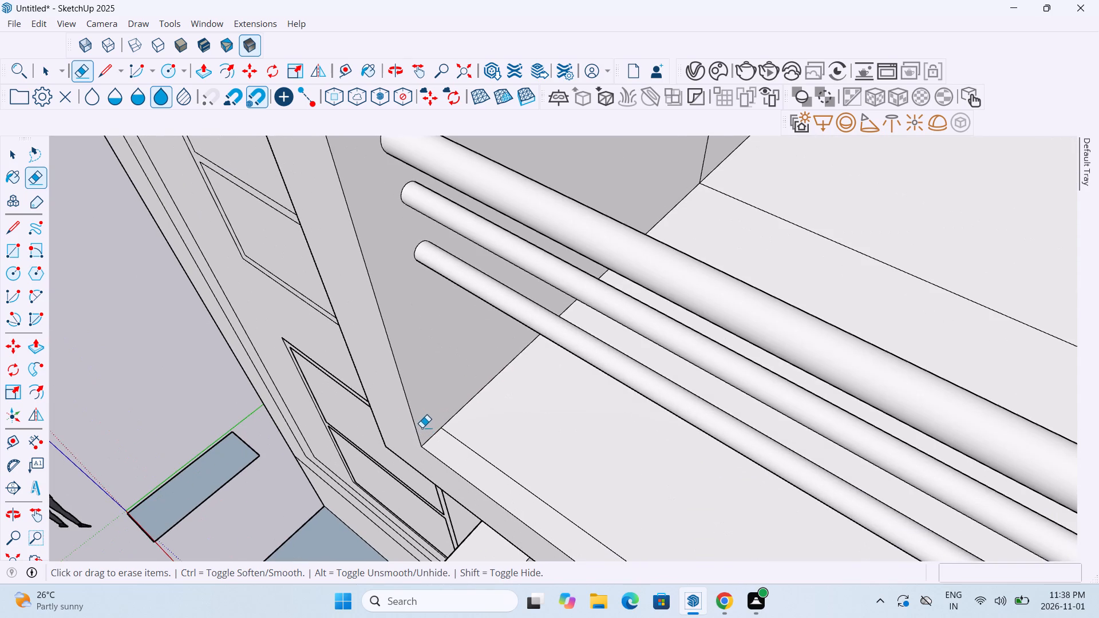
middle_drag(422, 427, 564, 342)
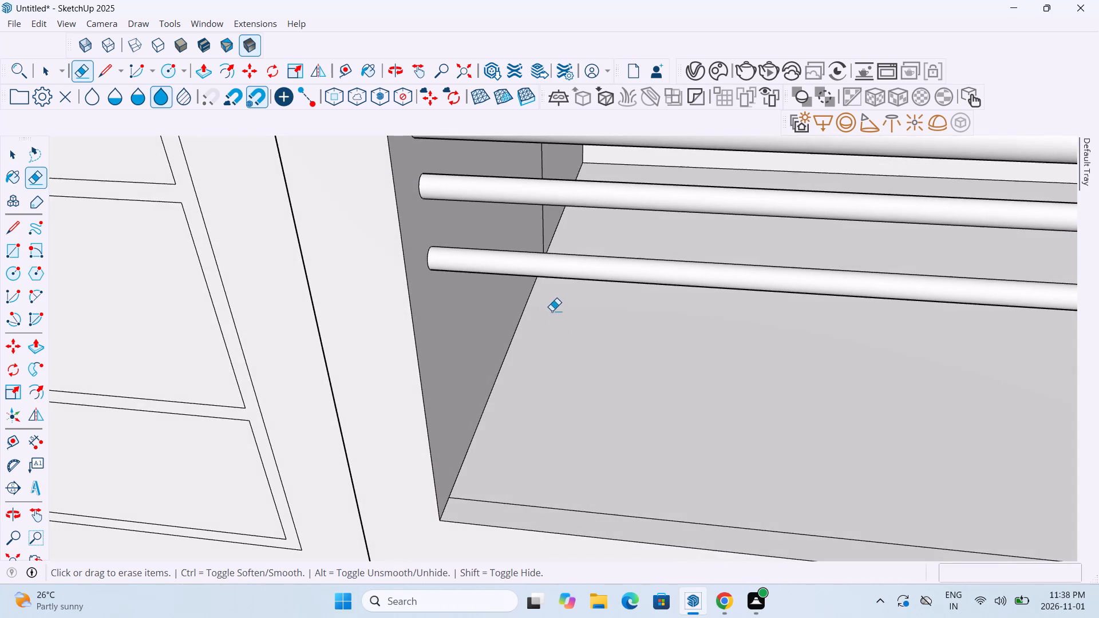
middle_drag(588, 463, 530, 347)
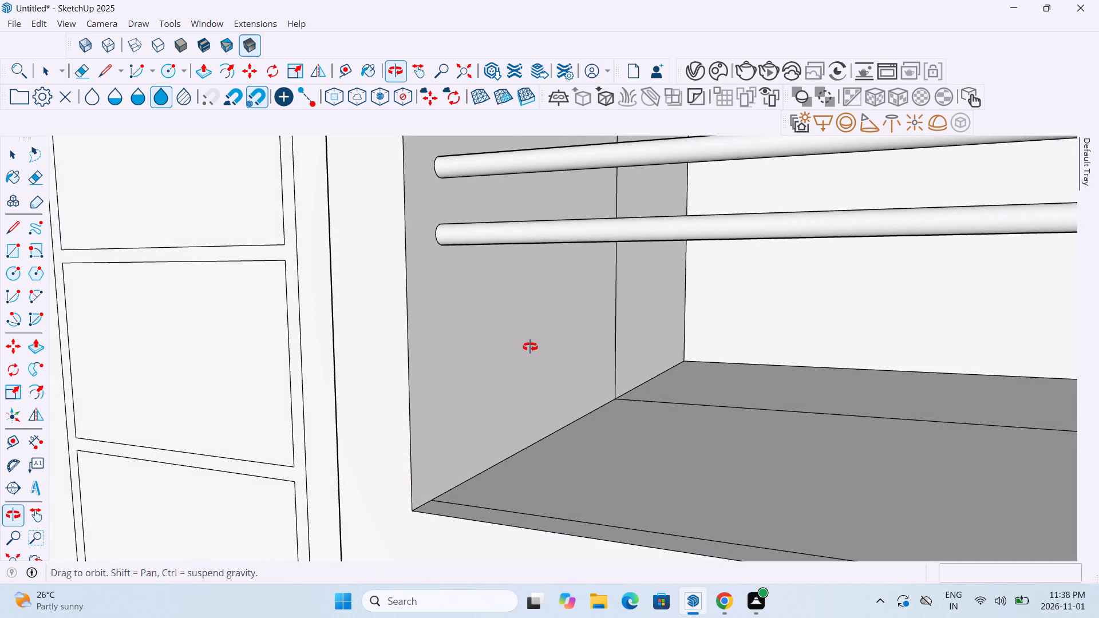
middle_drag(530, 347, 642, 398)
scroll(642, 398, down, 3)
scroll(753, 403, down, 2)
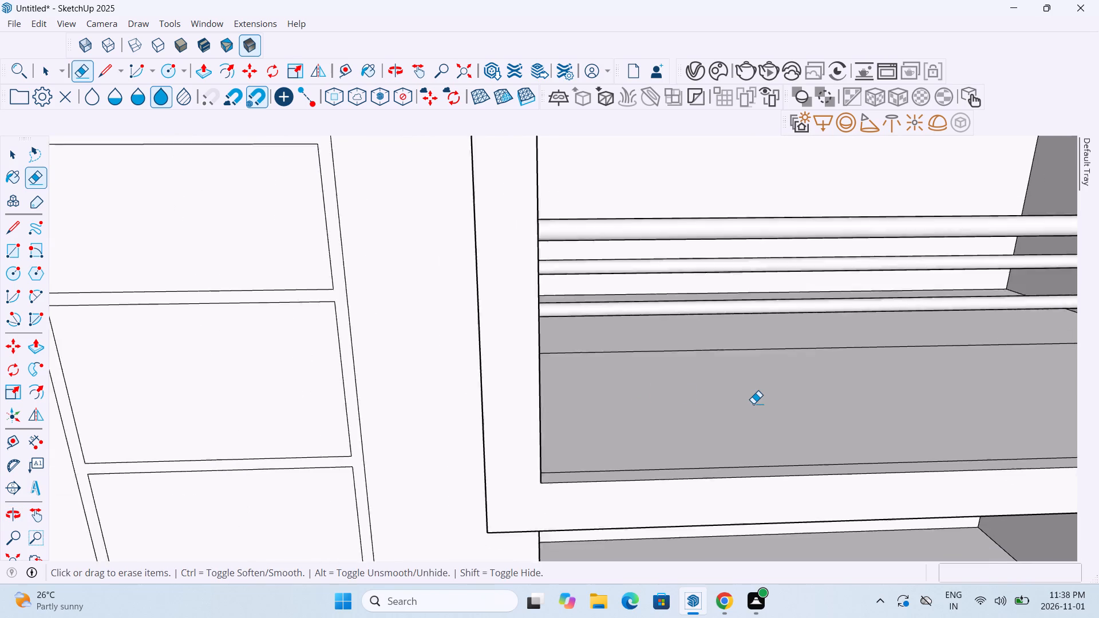
scroll(753, 403, down, 4)
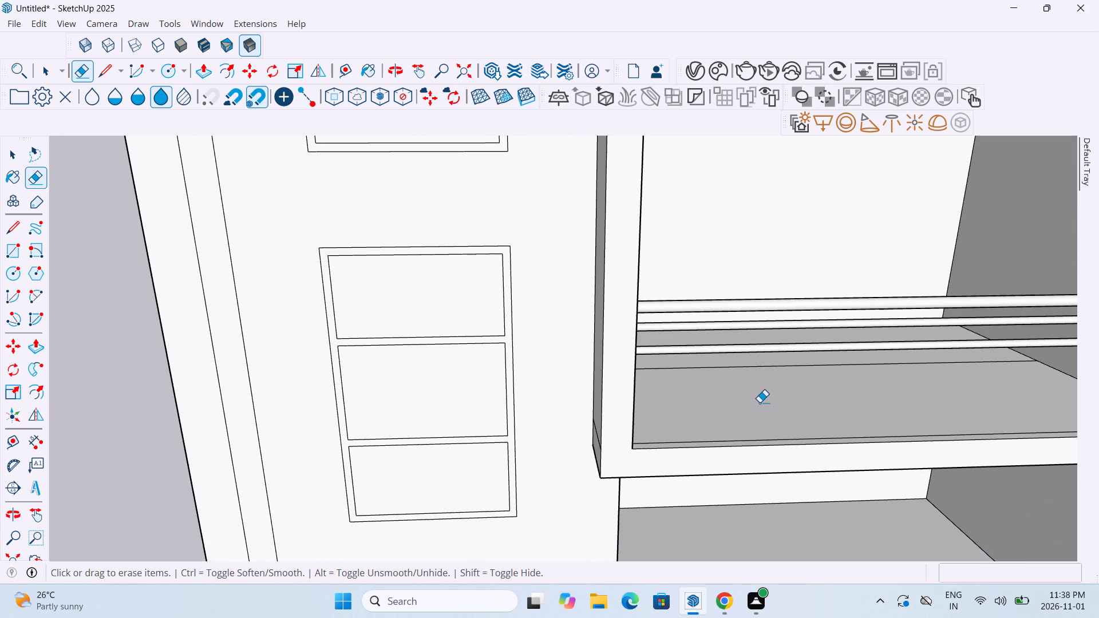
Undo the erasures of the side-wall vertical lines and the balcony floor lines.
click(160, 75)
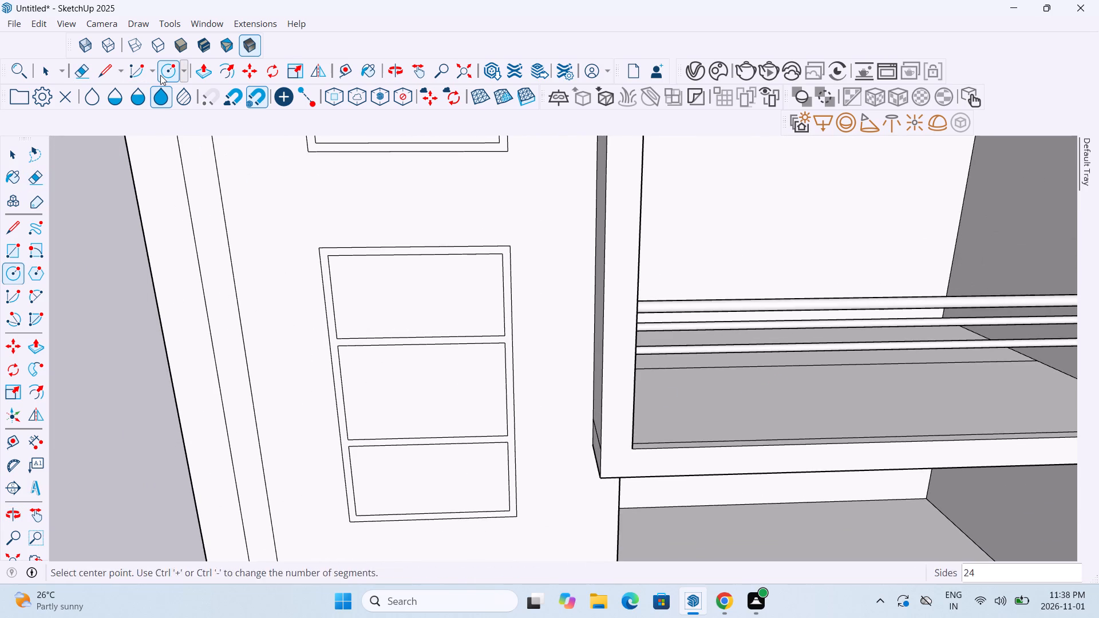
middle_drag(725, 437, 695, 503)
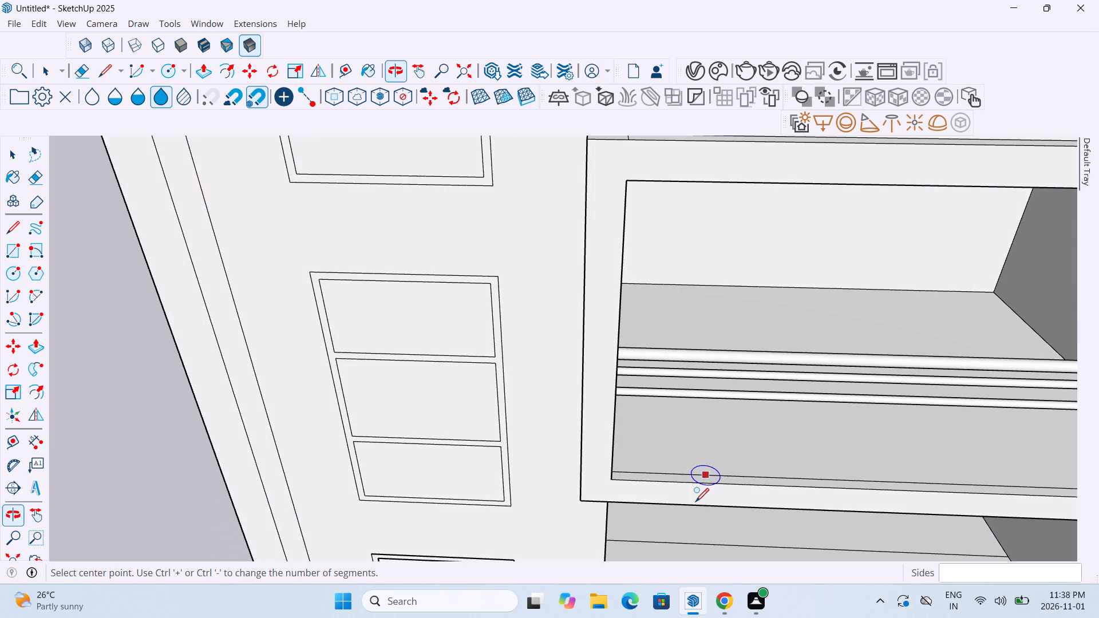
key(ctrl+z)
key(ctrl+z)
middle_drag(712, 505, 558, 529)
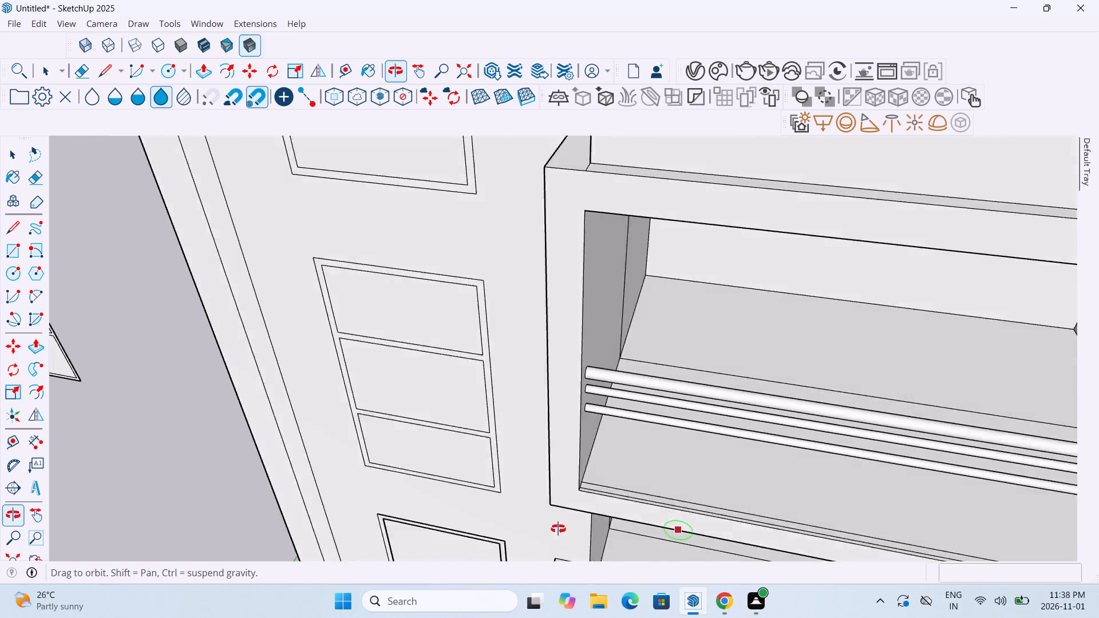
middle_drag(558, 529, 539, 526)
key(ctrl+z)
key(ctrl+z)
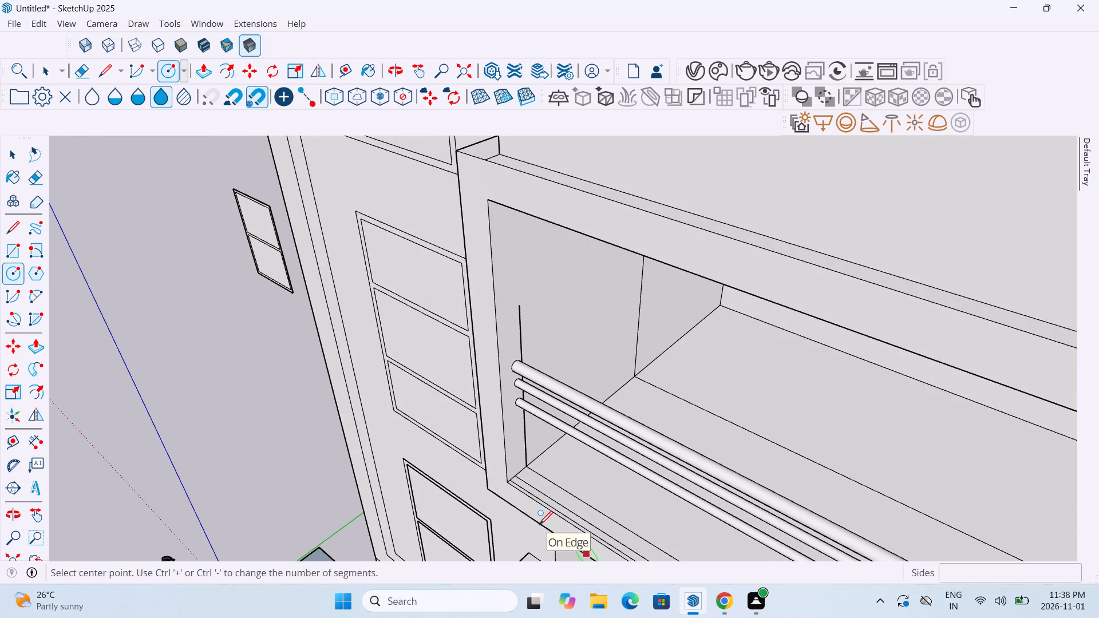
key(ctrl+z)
Draw a circle of about 1 3/16" radius on the upper balcony floor, between the front construction lines beneath the rails.
scroll(526, 484, up, 6)
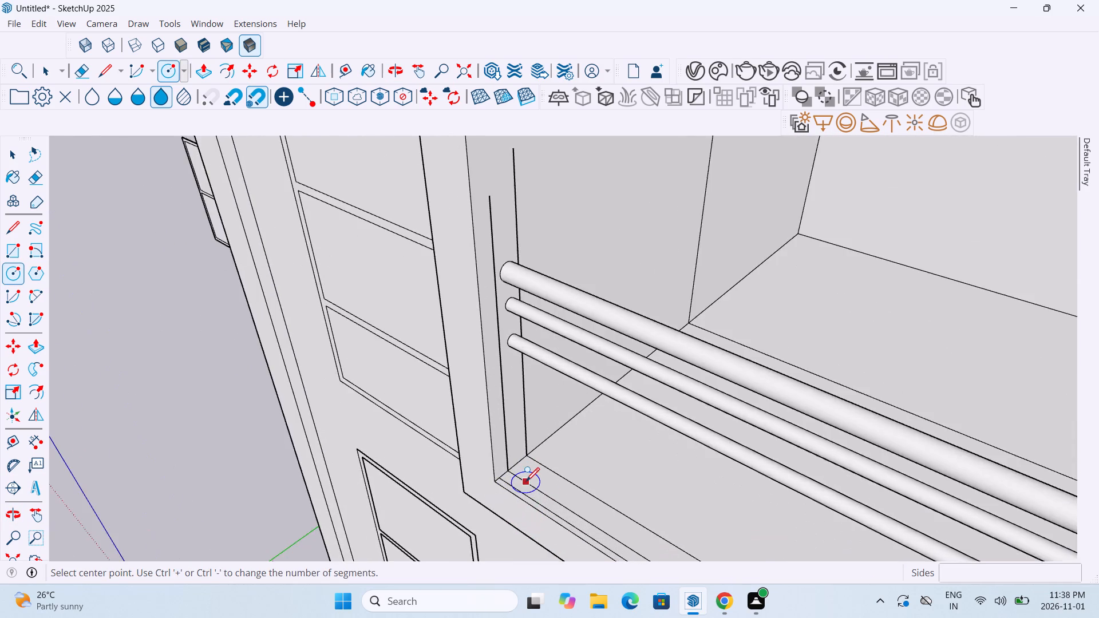
scroll(526, 482, up, 7)
scroll(558, 472, down, 6)
scroll(622, 481, down, 11)
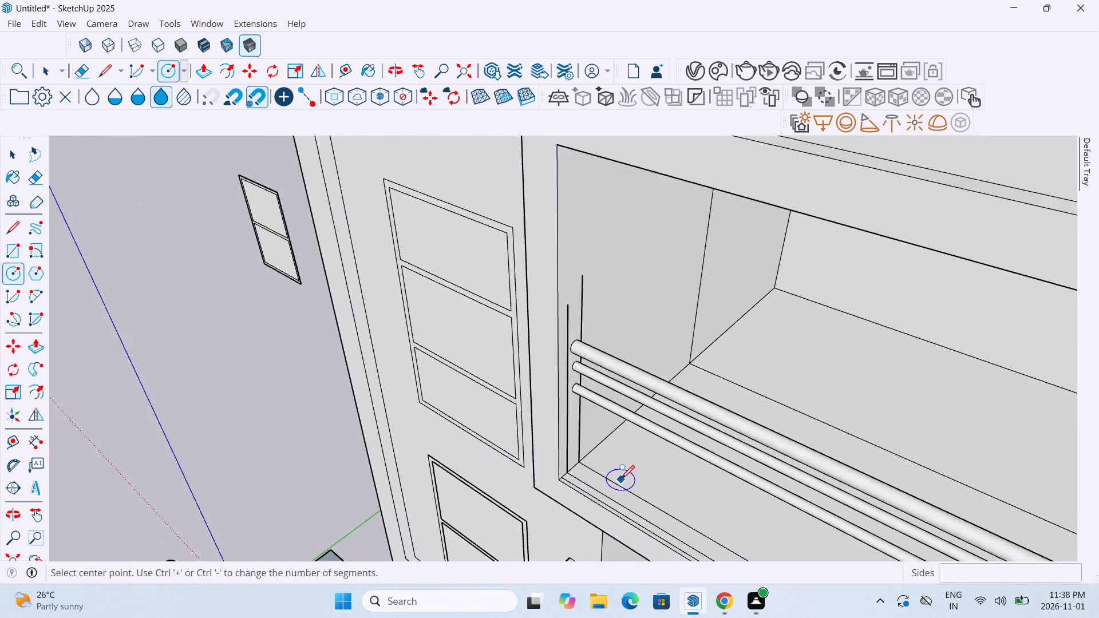
scroll(621, 480, down, 2)
middle_drag(725, 506, 844, 482)
middle_drag(805, 480, 811, 482)
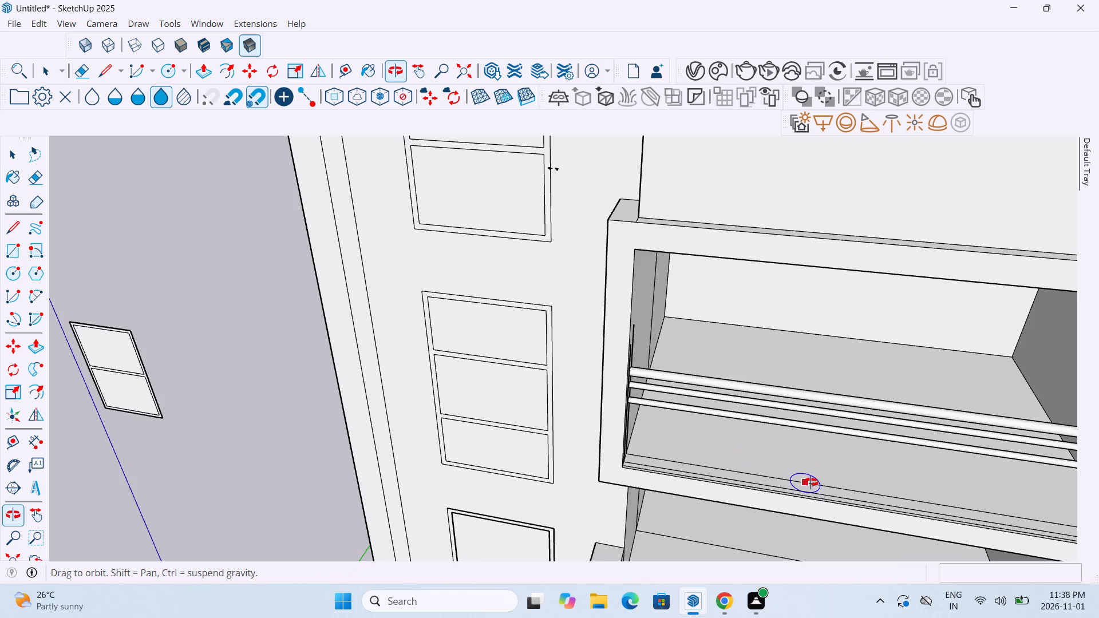
middle_drag(811, 482, 856, 488)
scroll(856, 488, down, 6)
scroll(871, 480, up, 8)
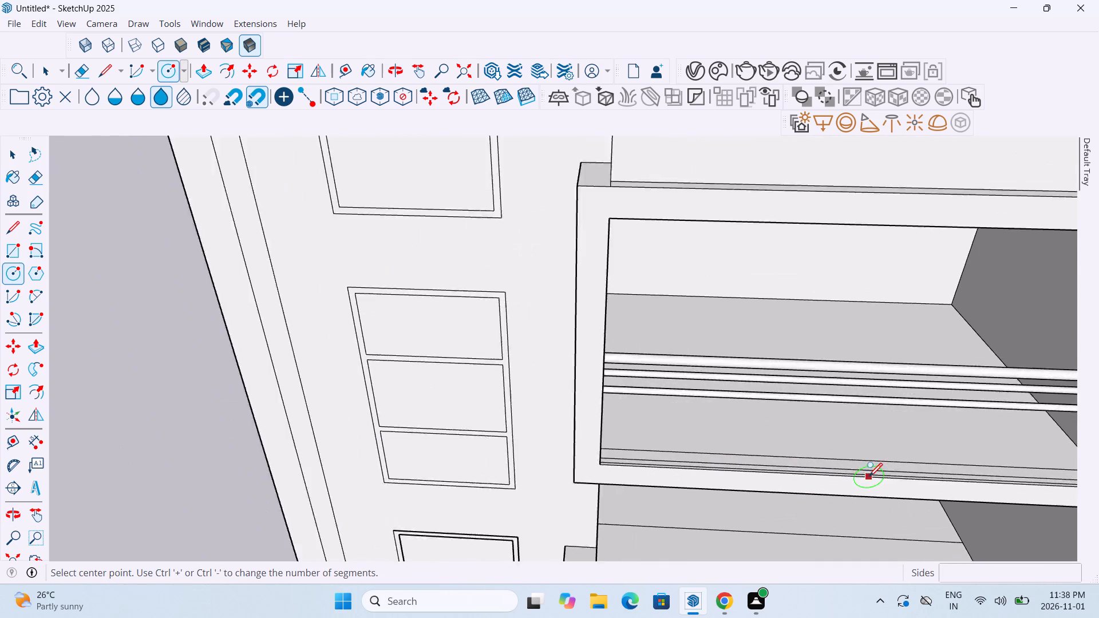
scroll(869, 478, up, 2)
scroll(761, 458, up, 2)
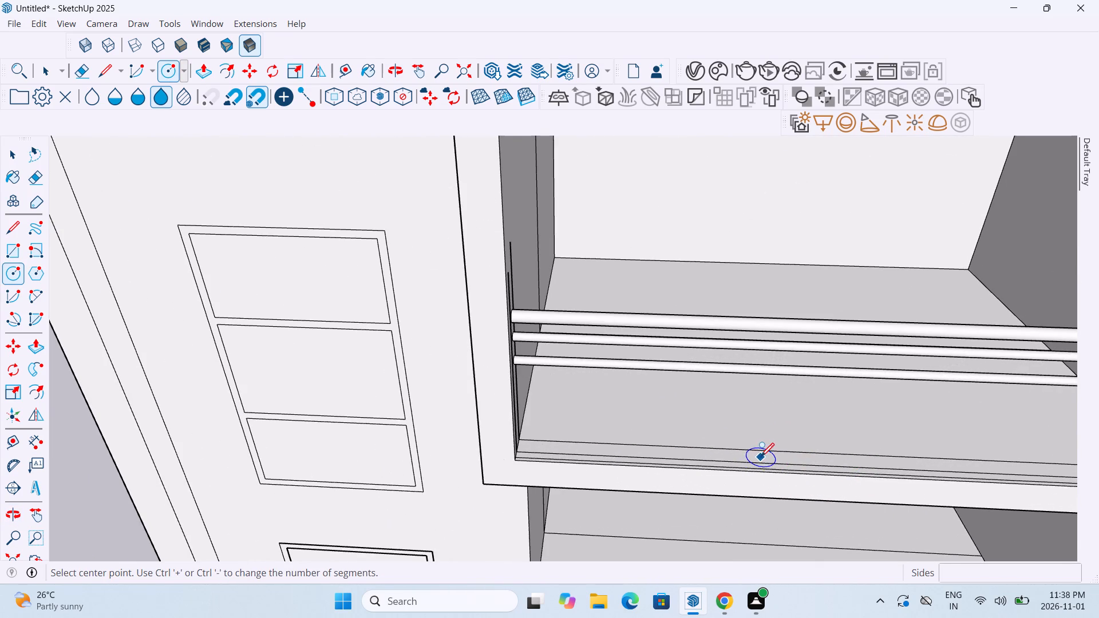
scroll(761, 458, up, 18)
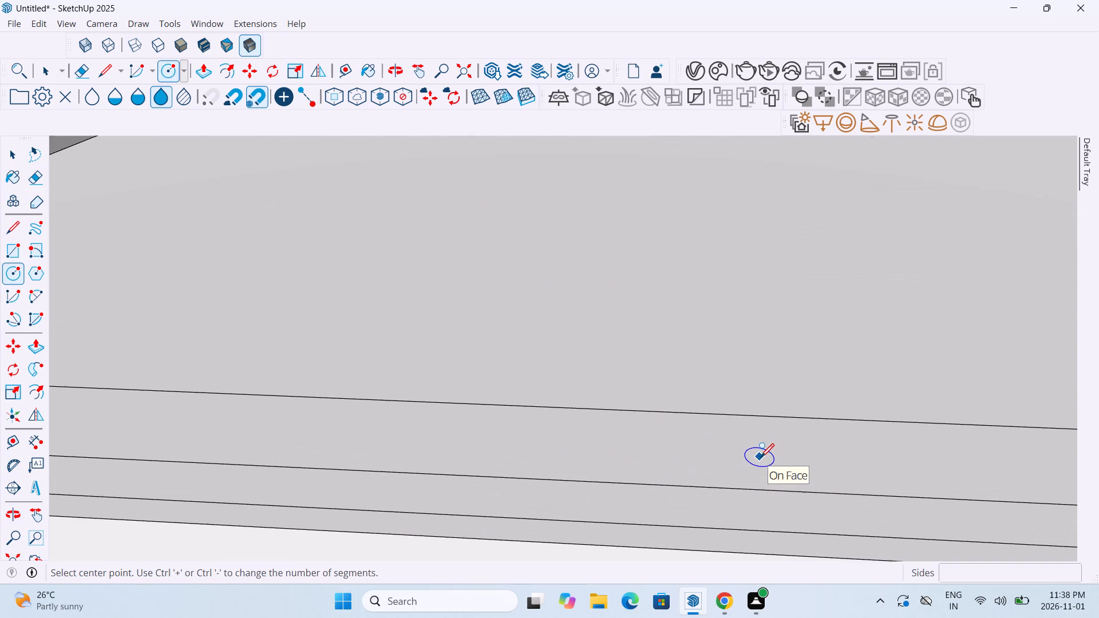
click(761, 451)
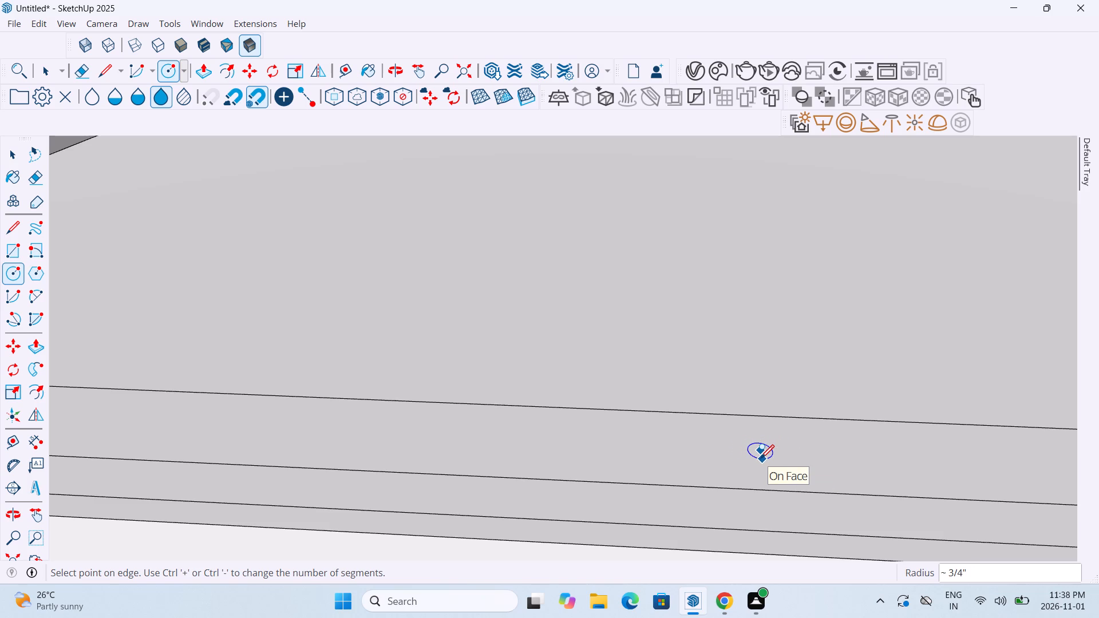
click(763, 465)
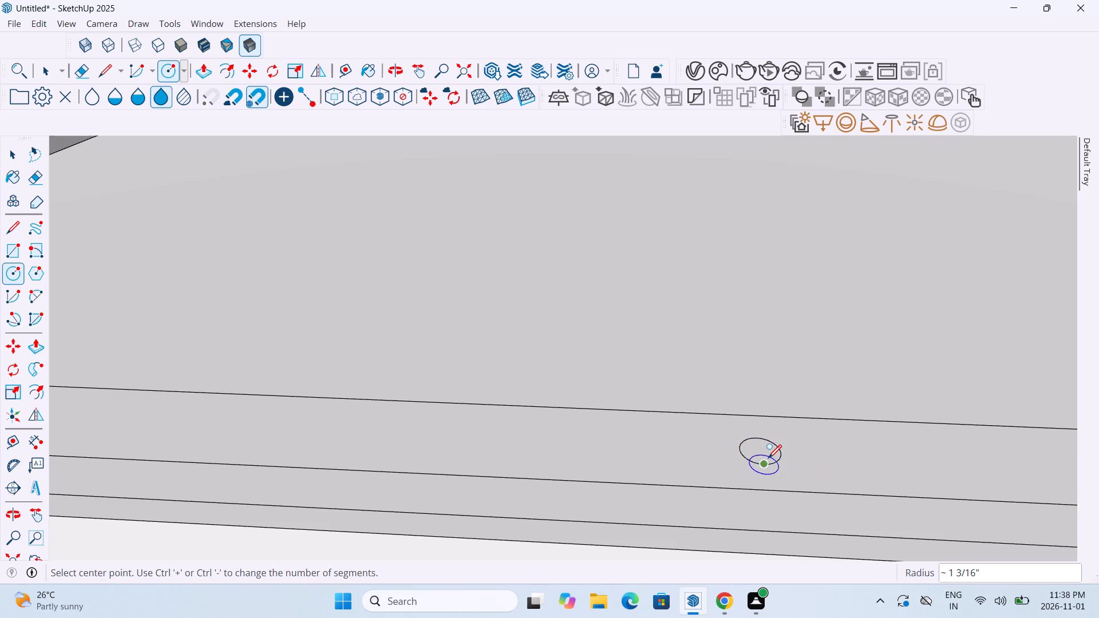
scroll(768, 459, down, 6)
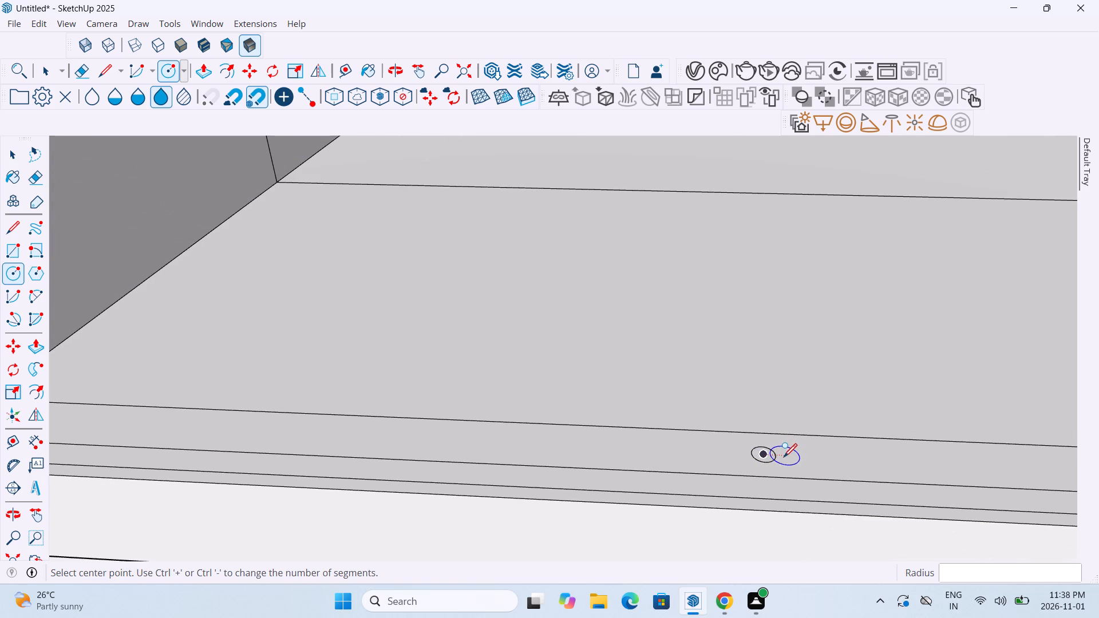
key(Escape)
key(Escape)
key(Escape)
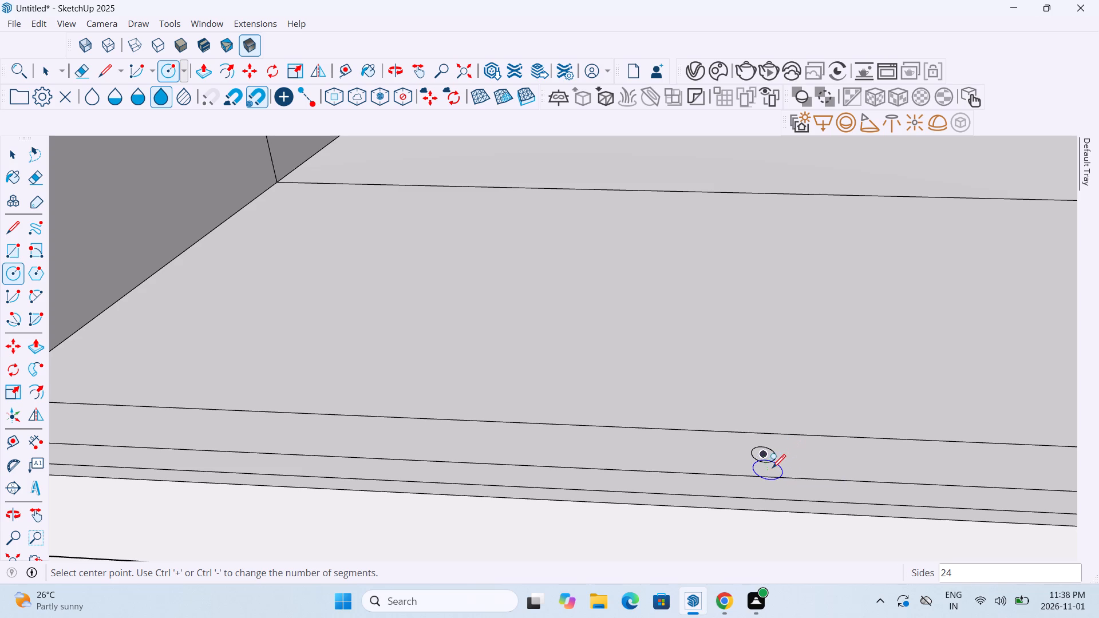
key(Escape)
Copy the circle about 7' 5 3/8" along the front strip of the upper balcony floor, parallel to the railing.
scroll(769, 473, up, 8)
key(m)
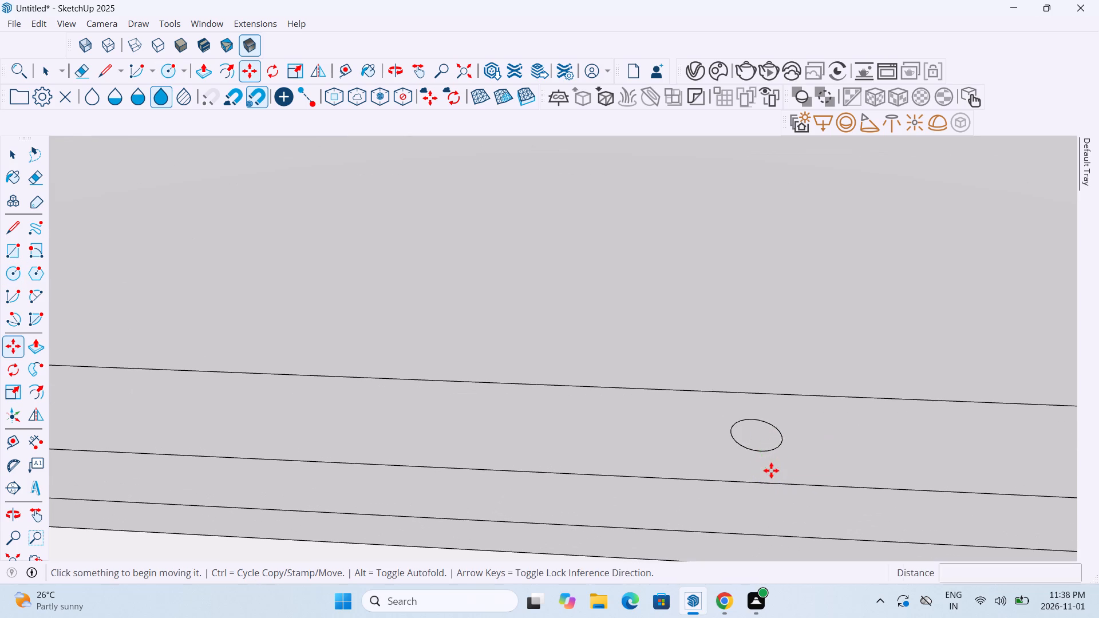
click(781, 447)
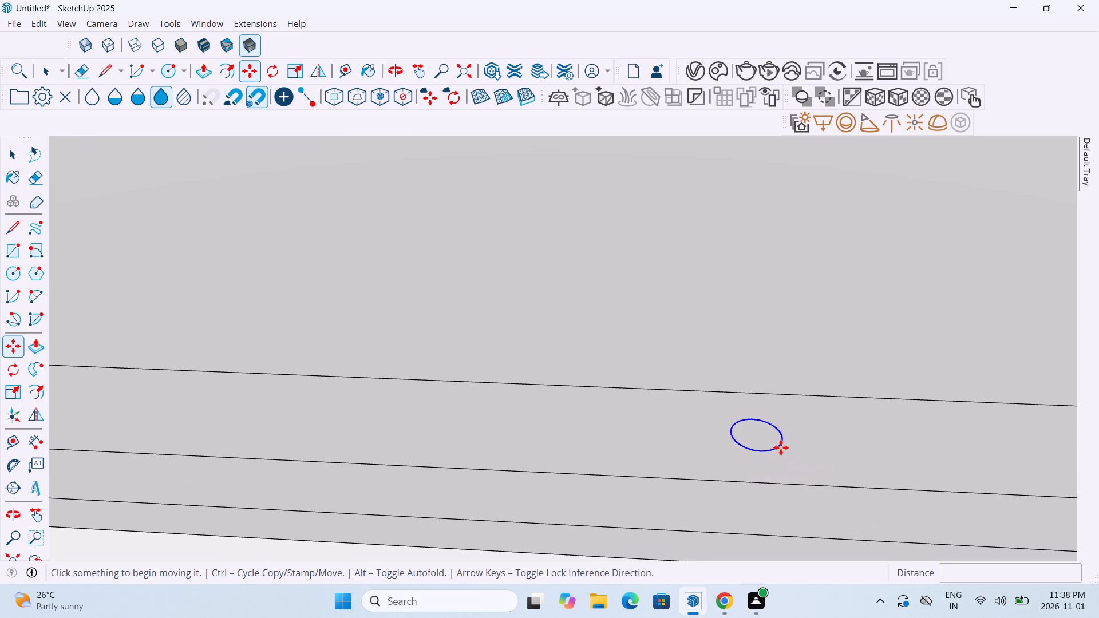
scroll(838, 457, down, 20)
scroll(838, 457, down, 11)
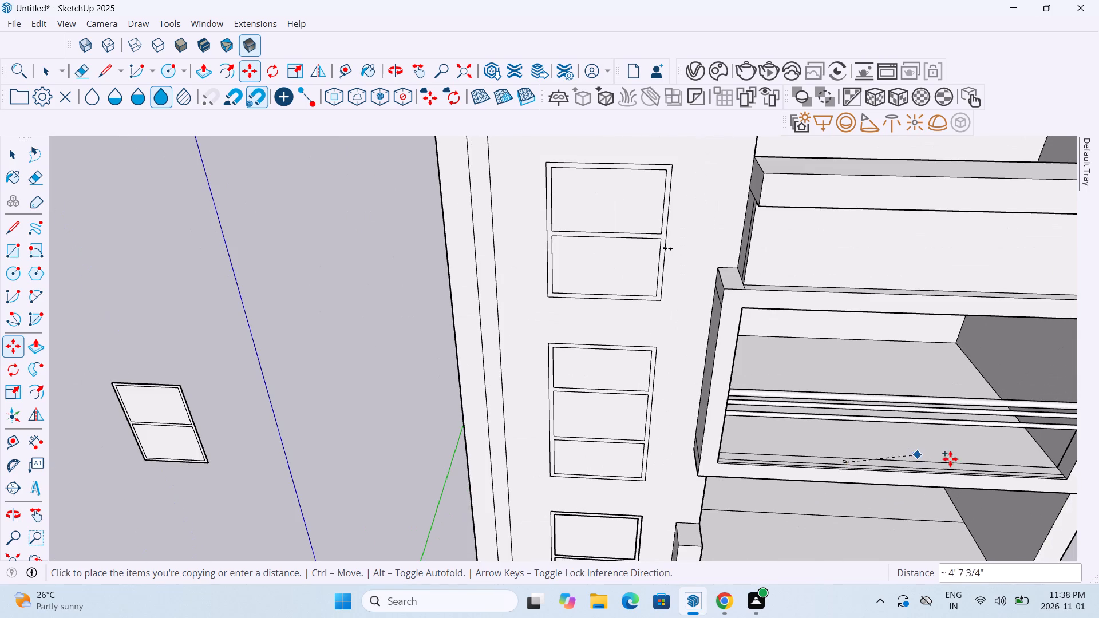
scroll(964, 465, up, 6)
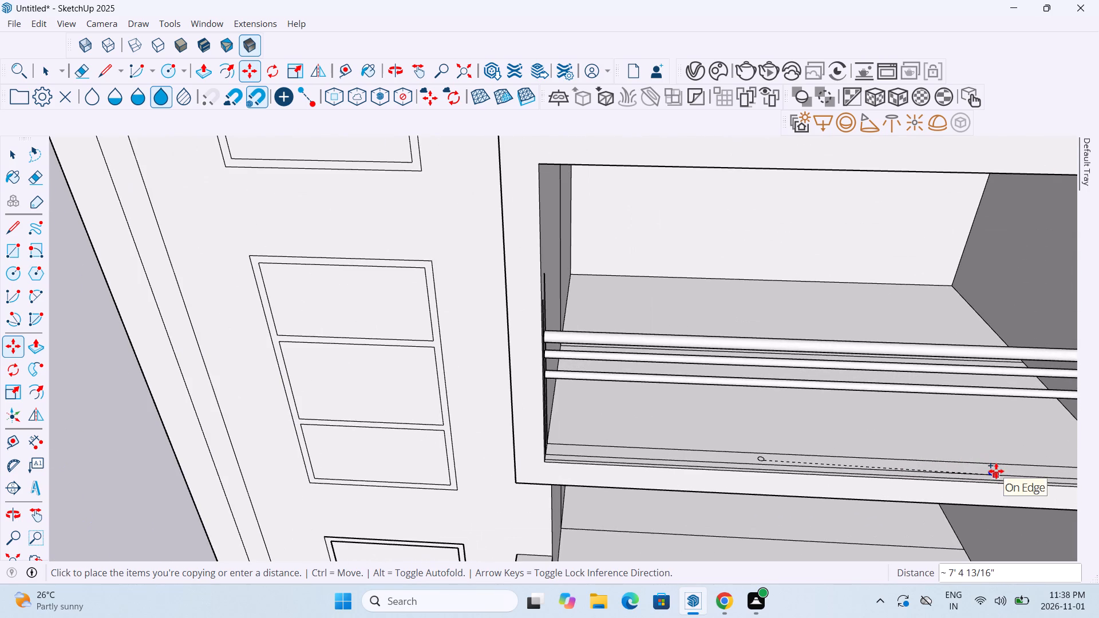
scroll(996, 471, up, 13)
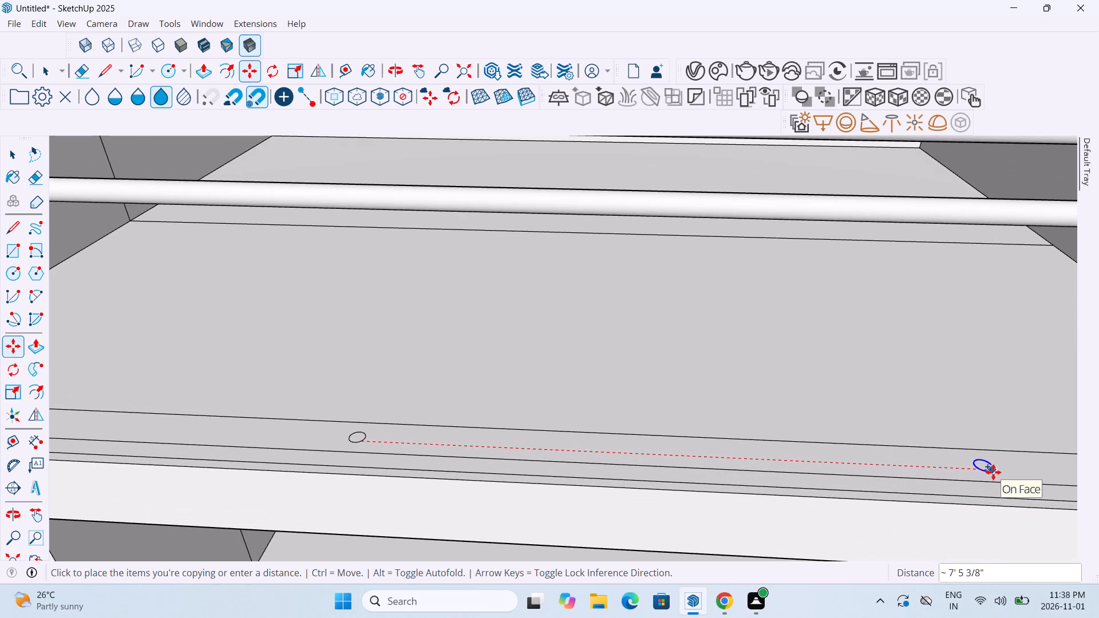
click(993, 472)
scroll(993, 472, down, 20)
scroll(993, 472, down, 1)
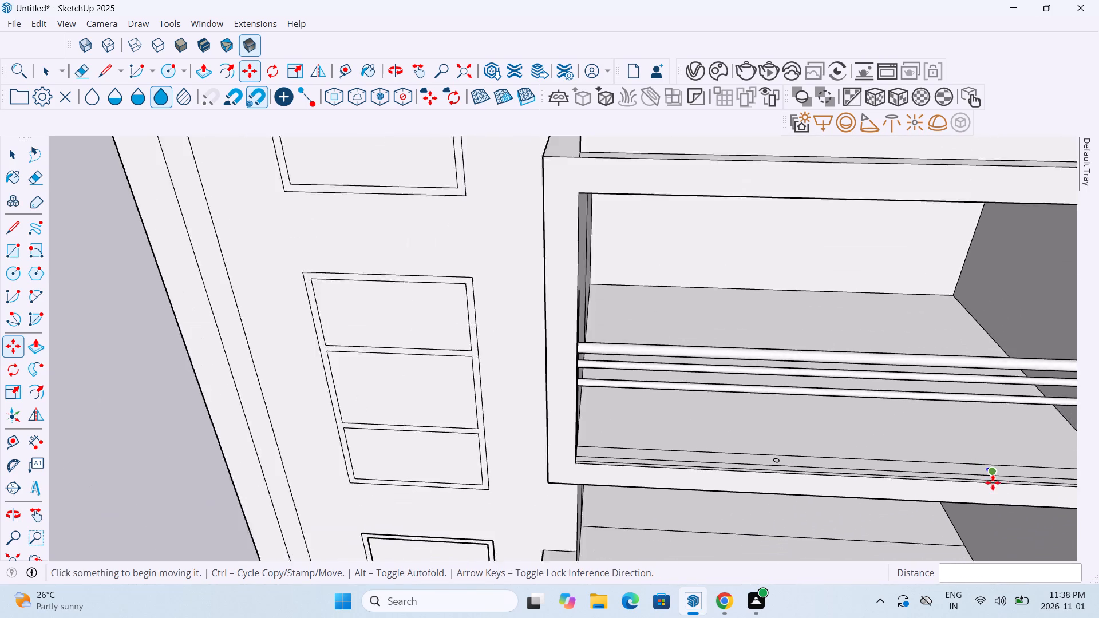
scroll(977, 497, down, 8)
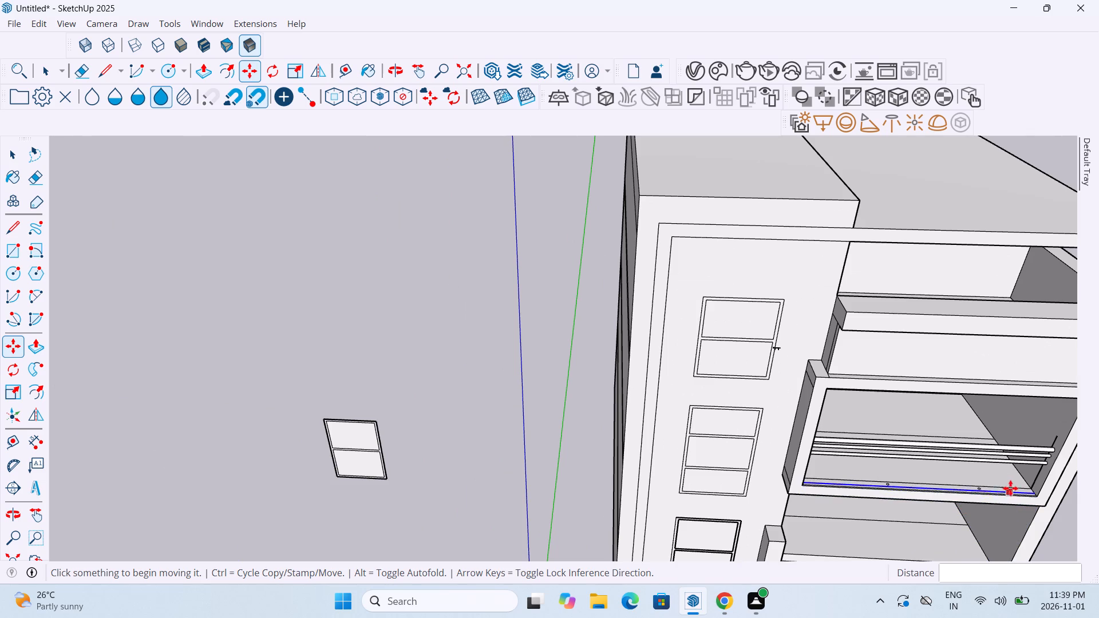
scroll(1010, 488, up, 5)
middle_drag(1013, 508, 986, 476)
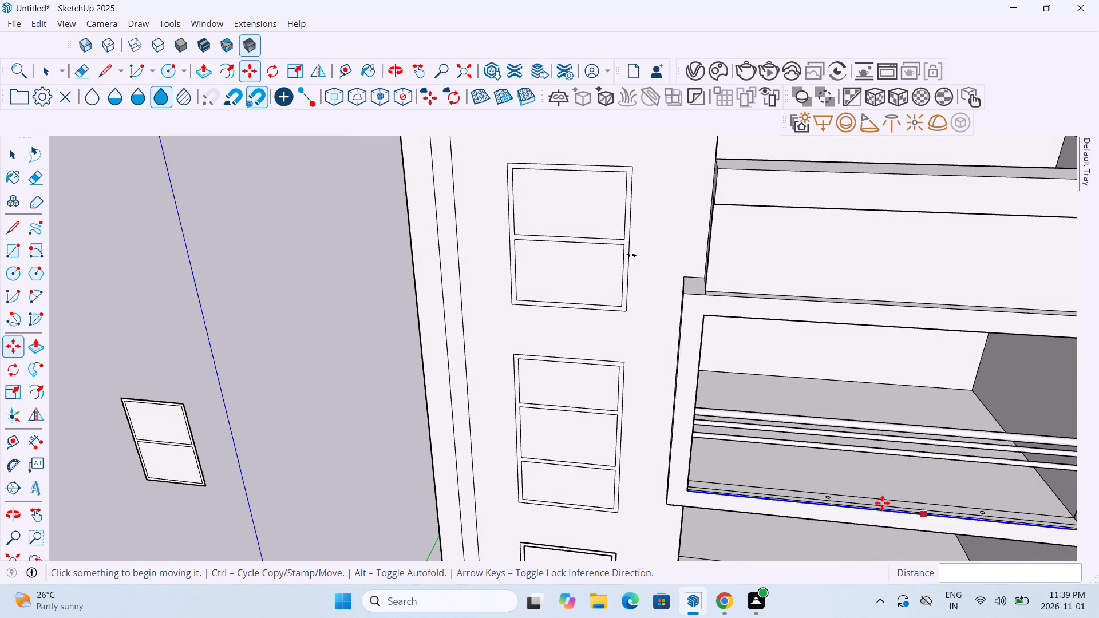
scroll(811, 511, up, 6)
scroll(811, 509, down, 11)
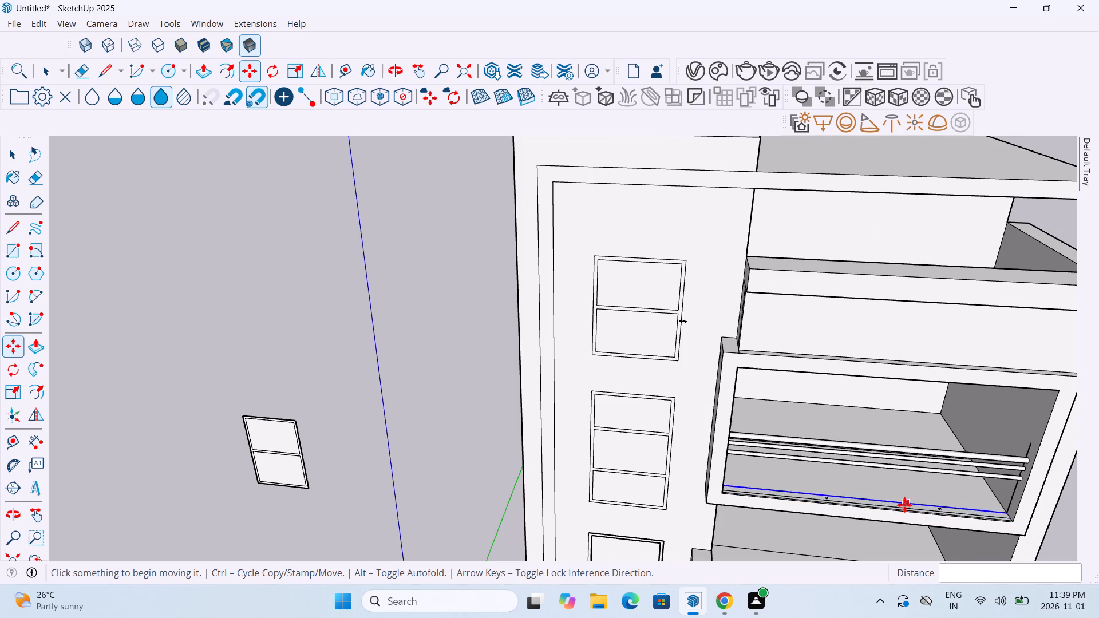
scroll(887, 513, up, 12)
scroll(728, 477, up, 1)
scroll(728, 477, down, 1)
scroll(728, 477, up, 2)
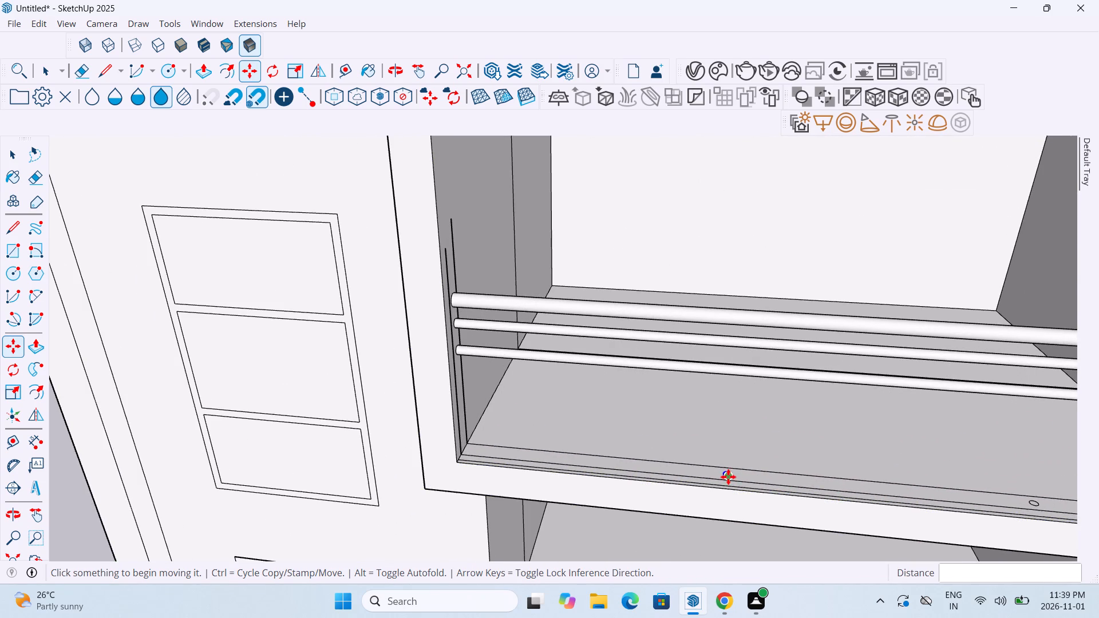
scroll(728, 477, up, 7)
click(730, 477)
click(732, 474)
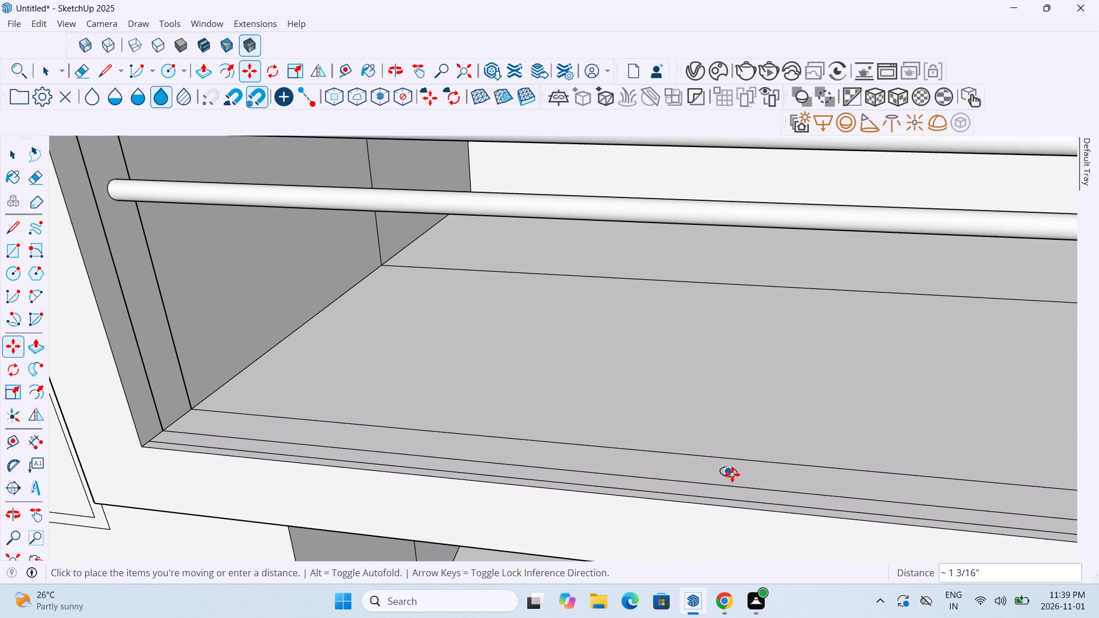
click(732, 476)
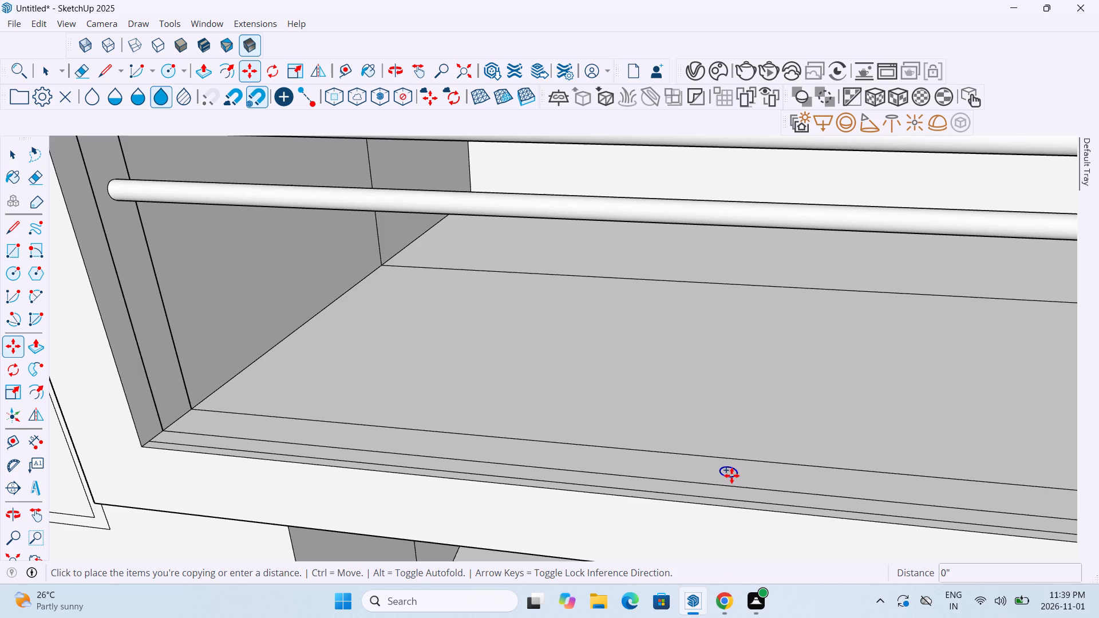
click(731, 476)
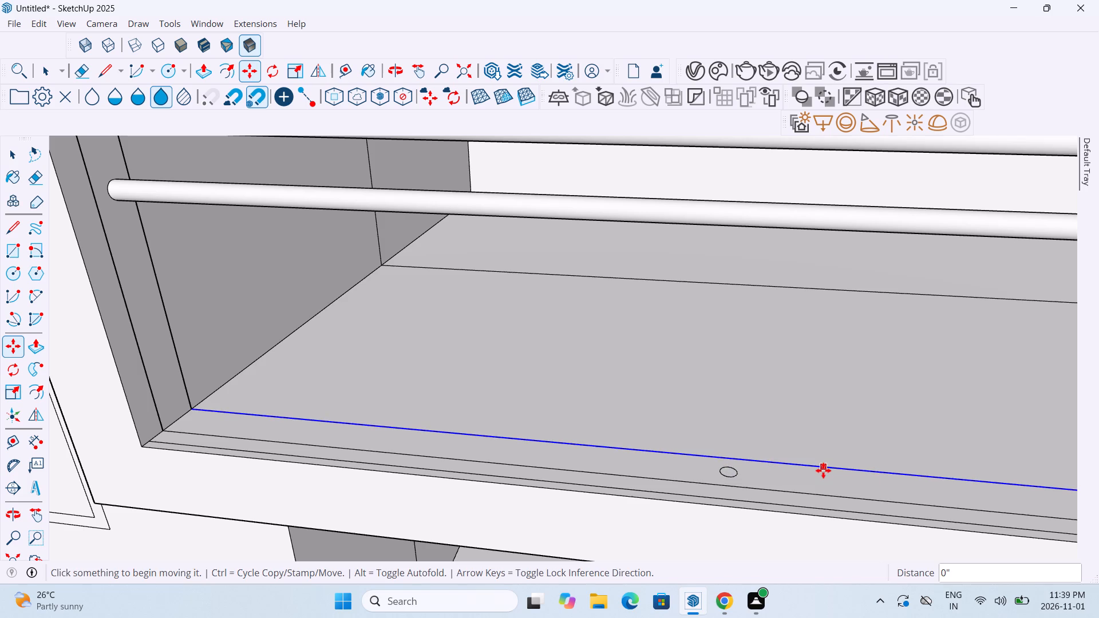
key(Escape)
Copy the original floor circle about 5' 13/16" along the same strip, between the two existing circles.
scroll(733, 477, up, 10)
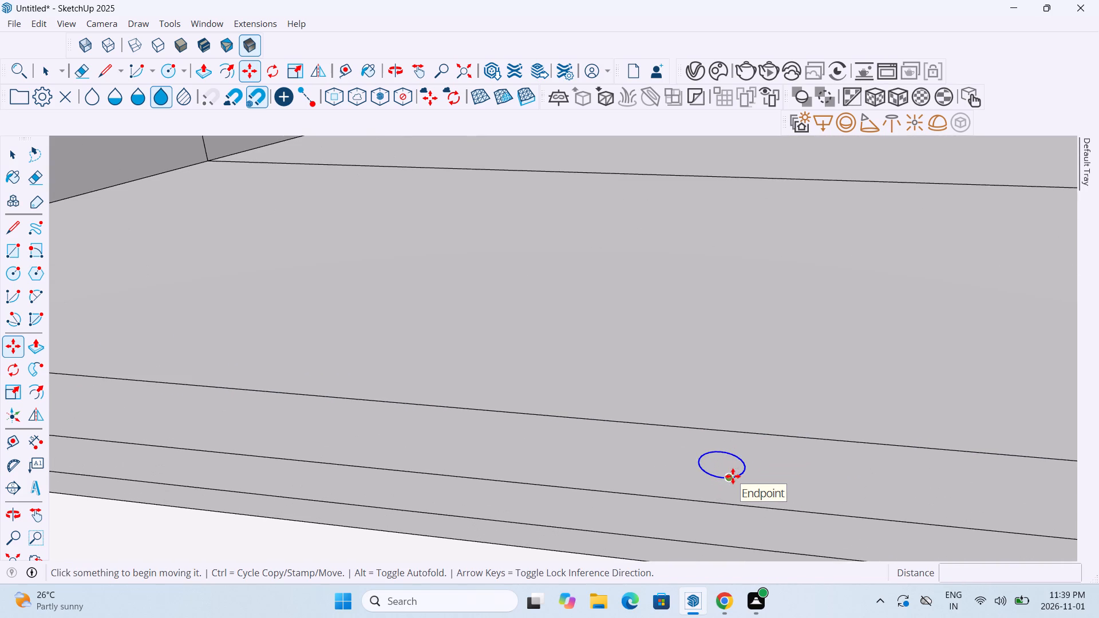
key(m)
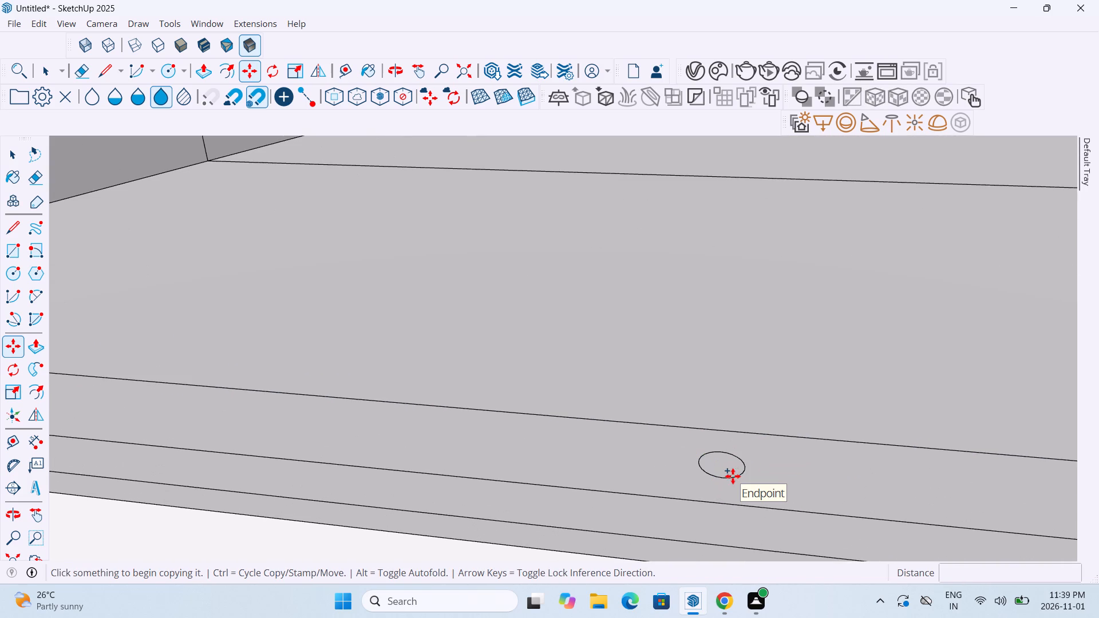
scroll(795, 478, down, 14)
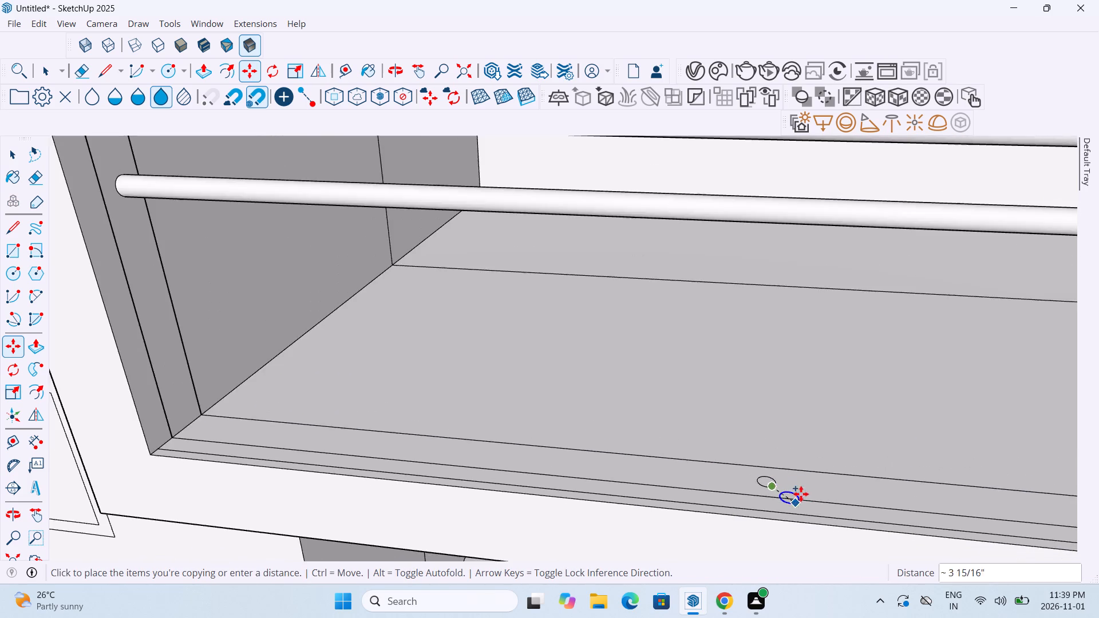
scroll(801, 494, down, 20)
scroll(801, 494, down, 6)
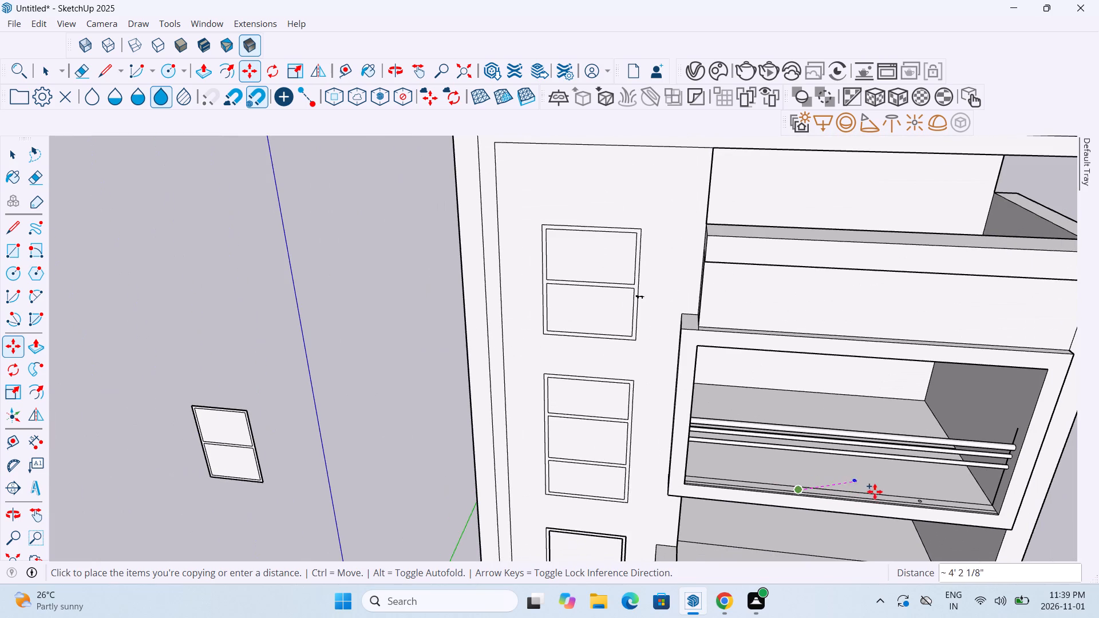
scroll(876, 497, up, 9)
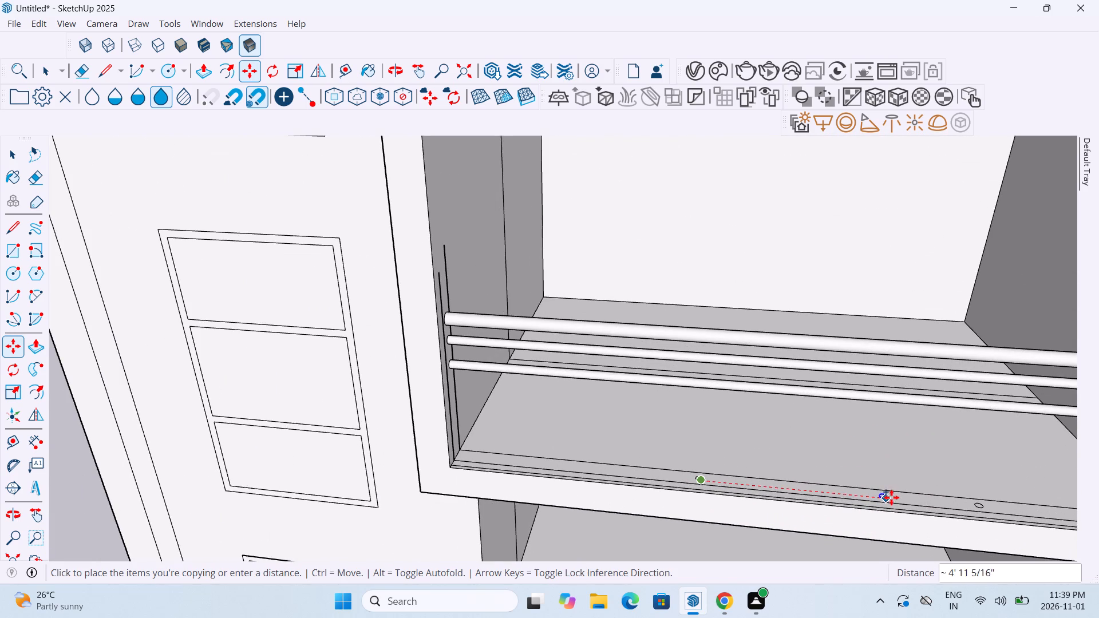
scroll(895, 497, down, 6)
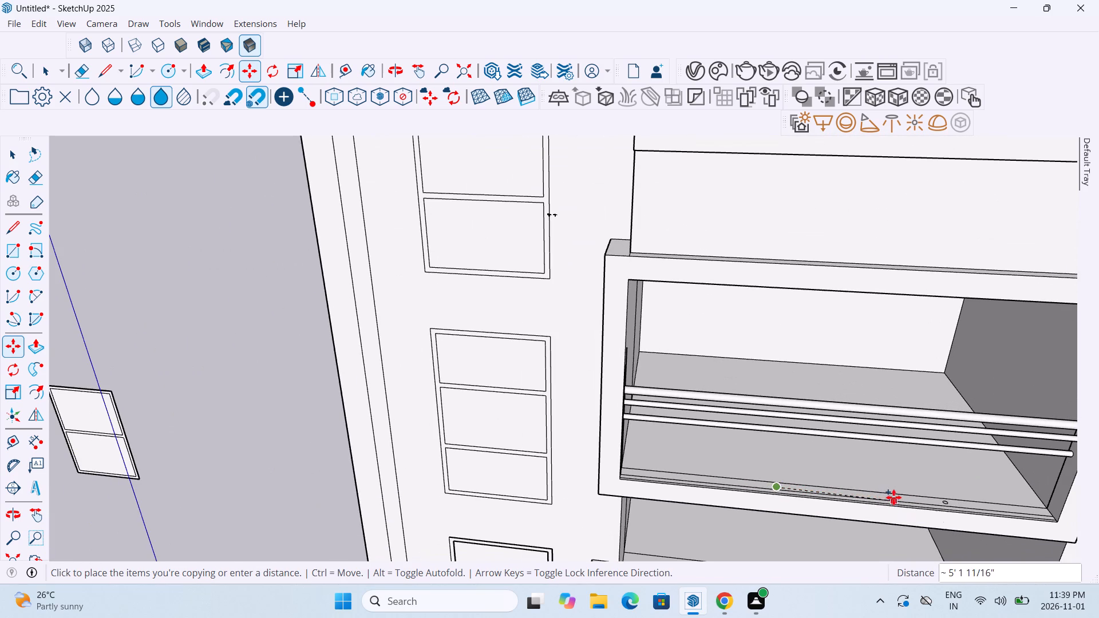
scroll(891, 497, up, 12)
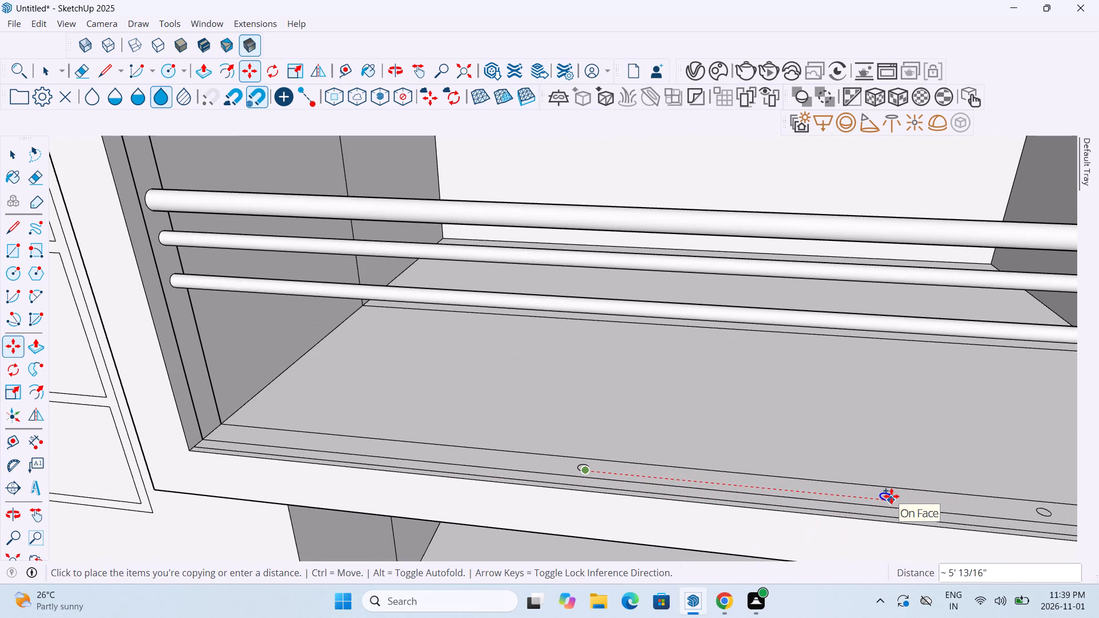
click(891, 496)
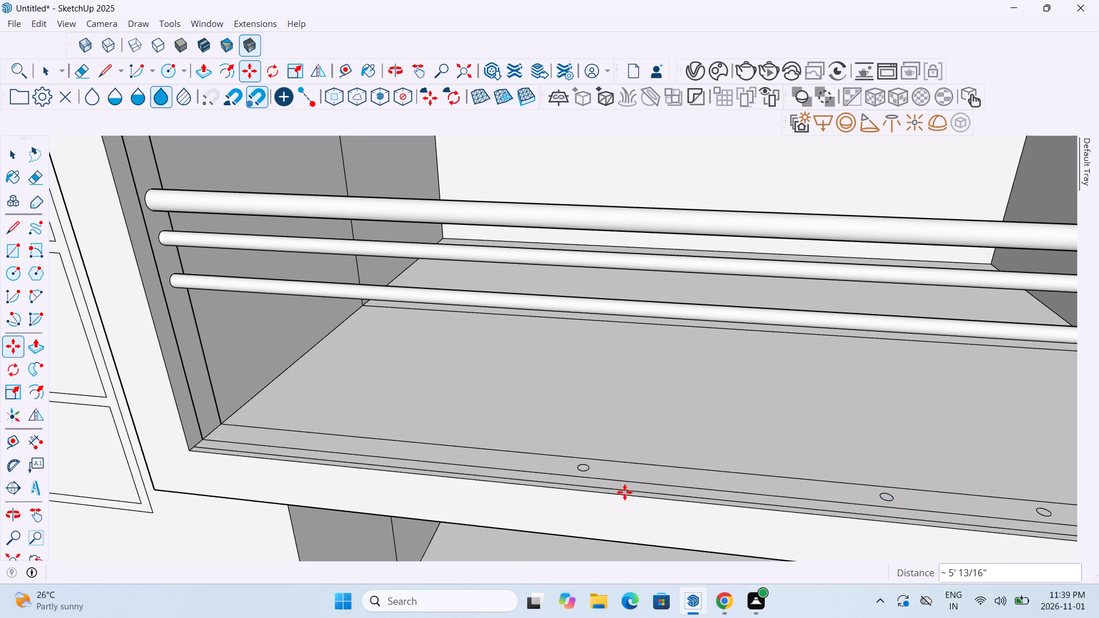
Move the middle circle about 7 13/16" along the strip toward the original circle.
scroll(602, 488, up, 15)
key(Escape)
key(Escape)
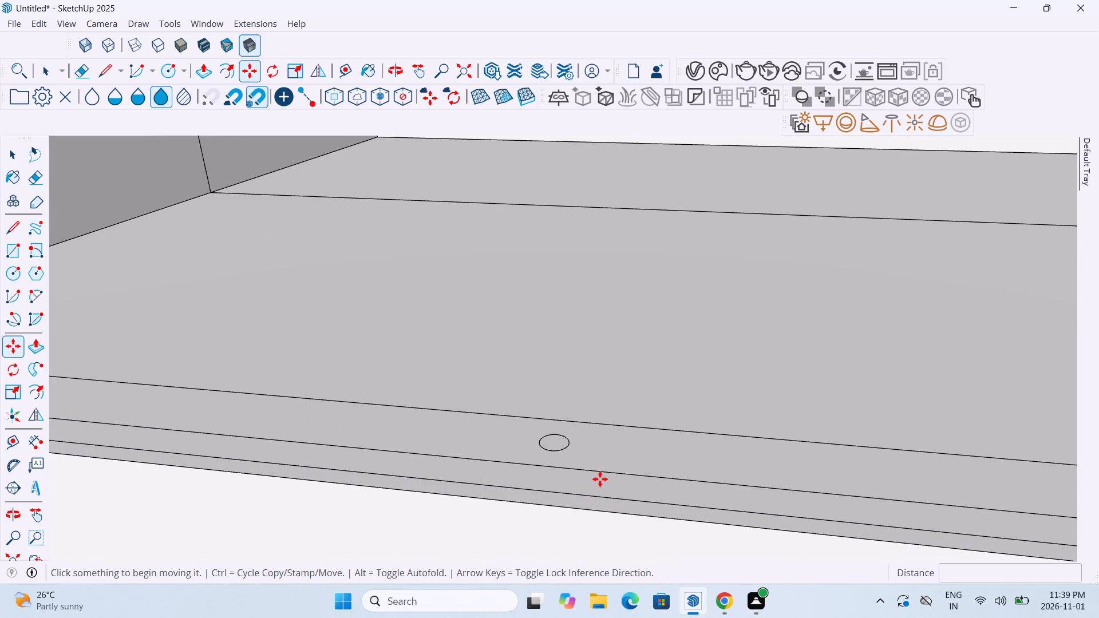
key(Escape)
key(m)
key(Return)
scroll(600, 479, down, 15)
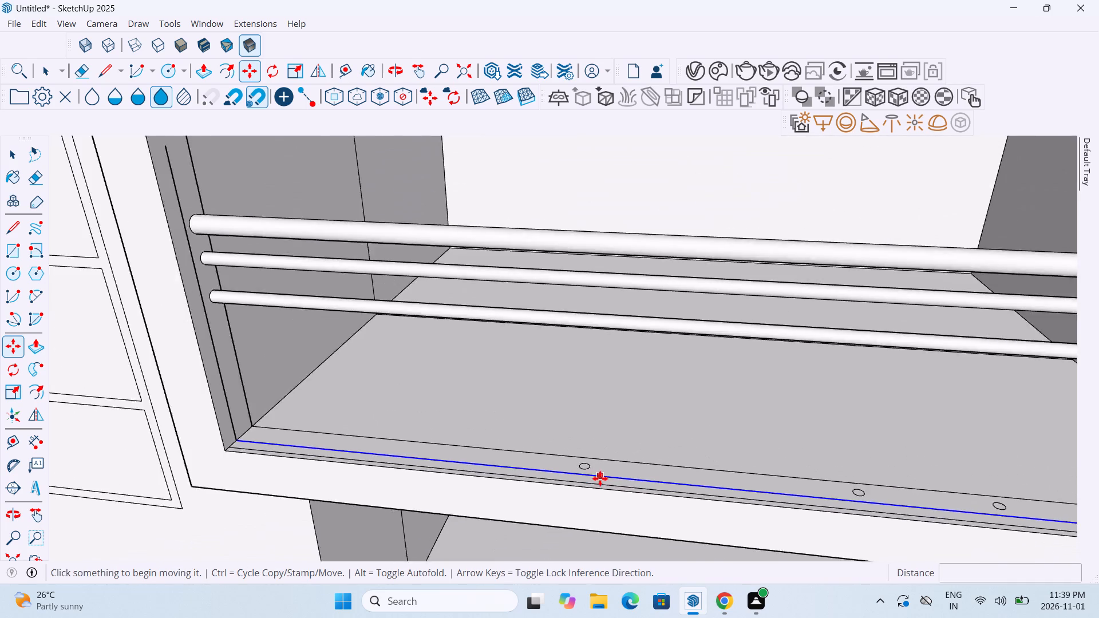
scroll(600, 478, down, 6)
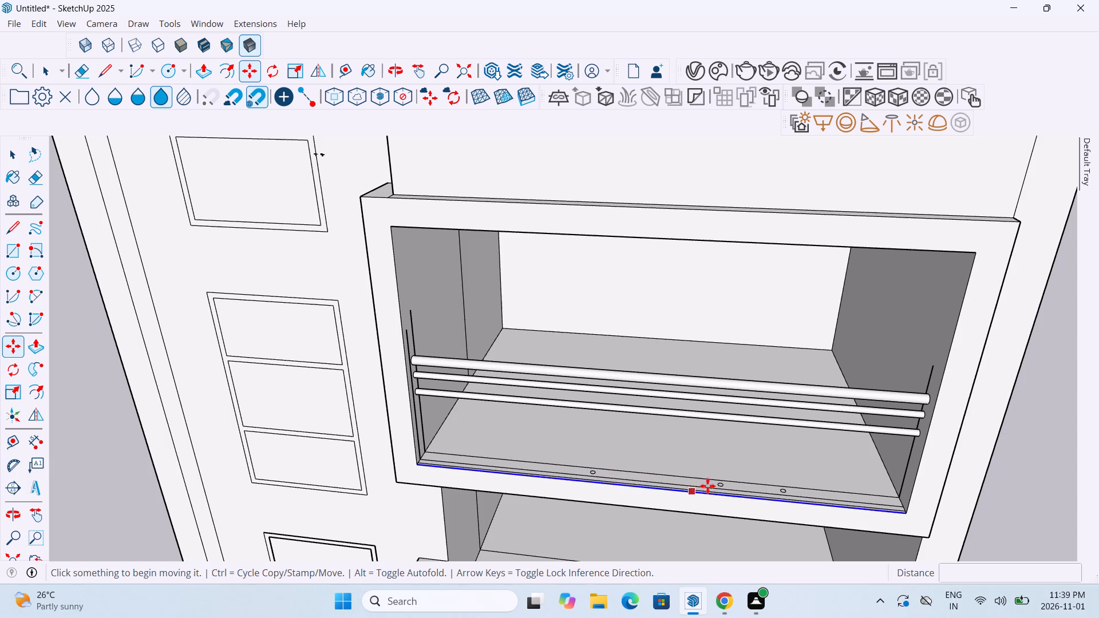
scroll(722, 481, up, 19)
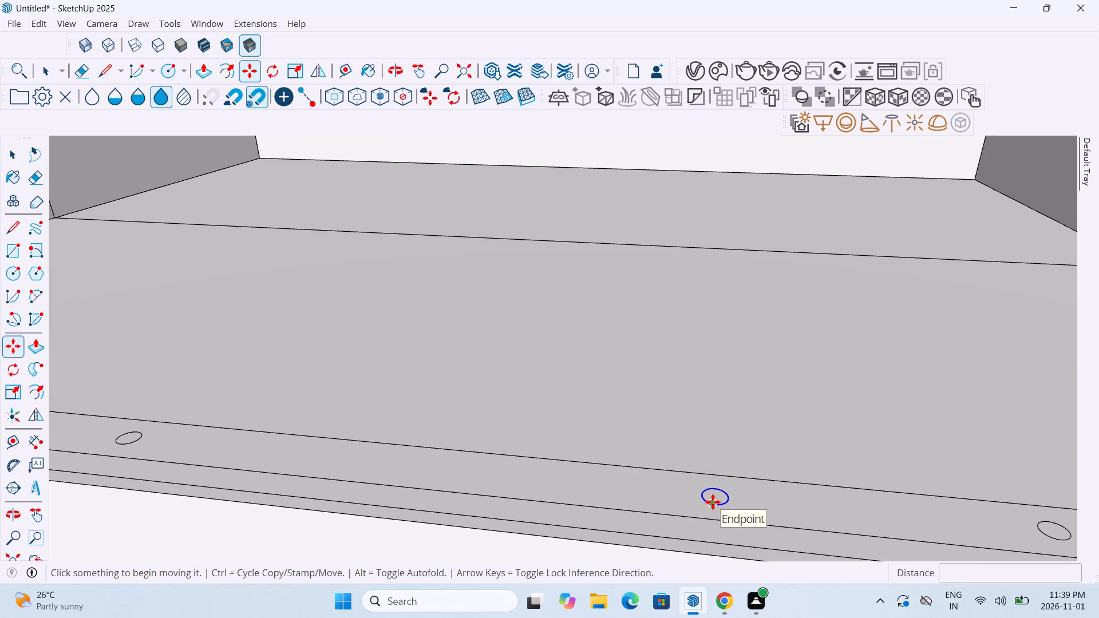
click(713, 502)
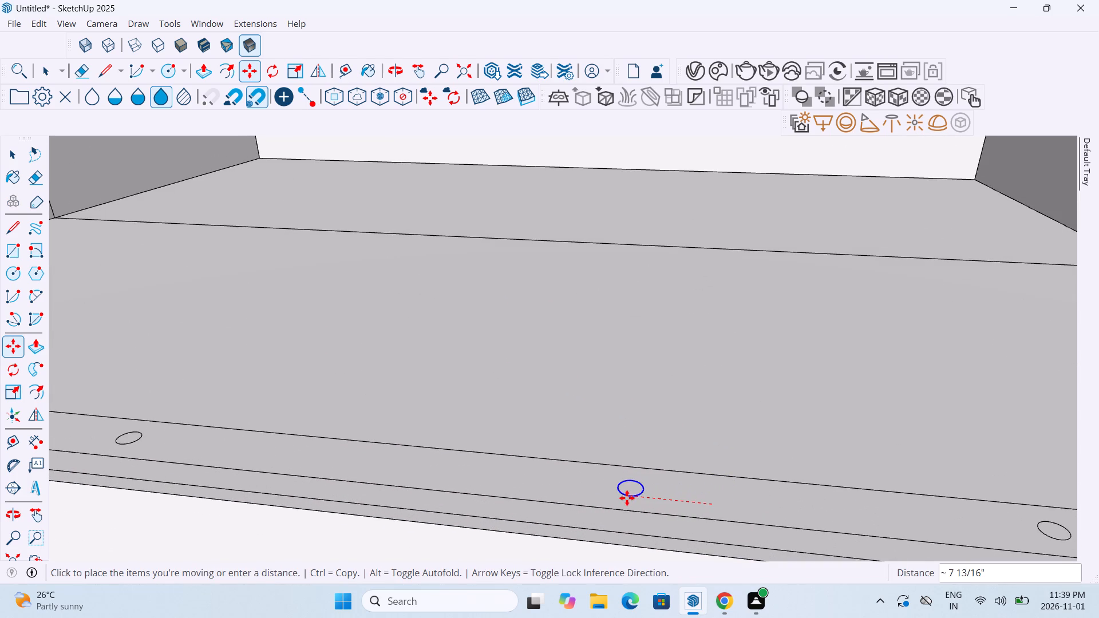
click(627, 498)
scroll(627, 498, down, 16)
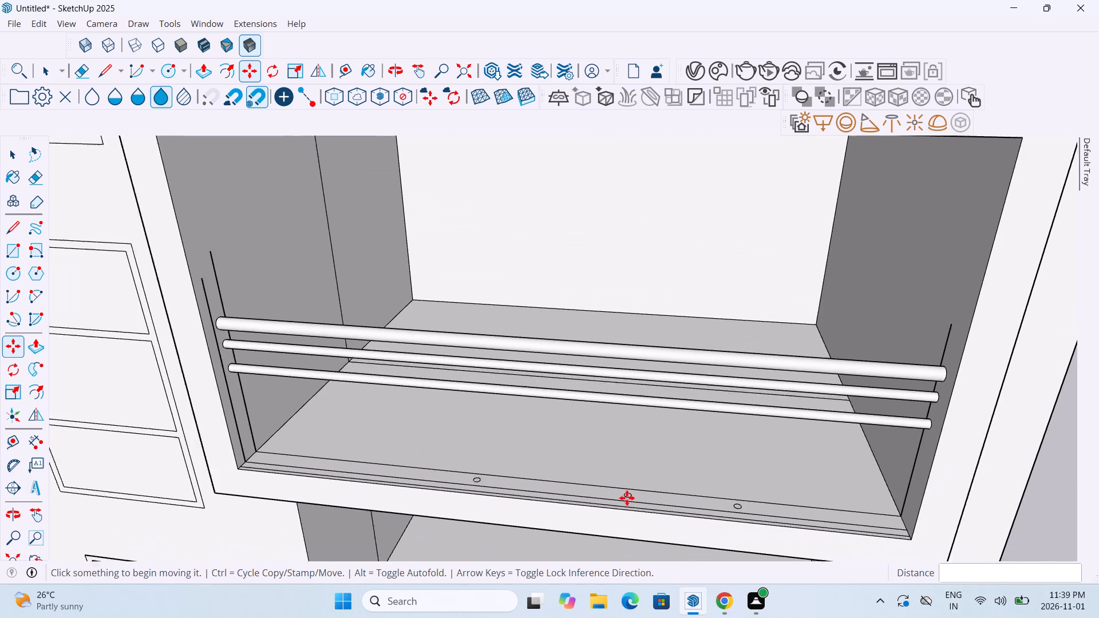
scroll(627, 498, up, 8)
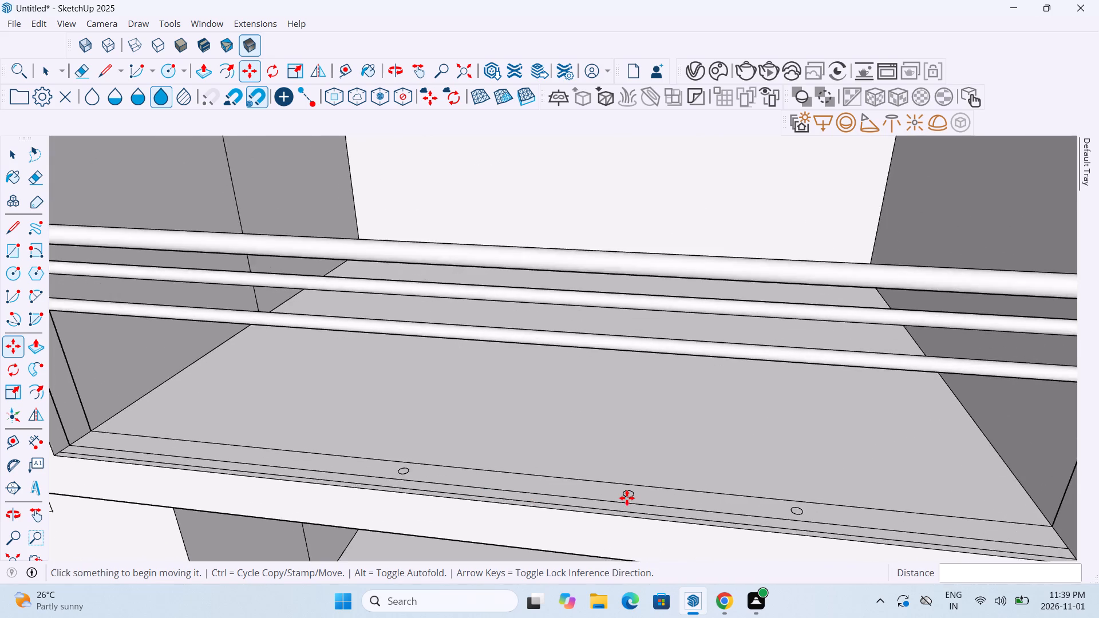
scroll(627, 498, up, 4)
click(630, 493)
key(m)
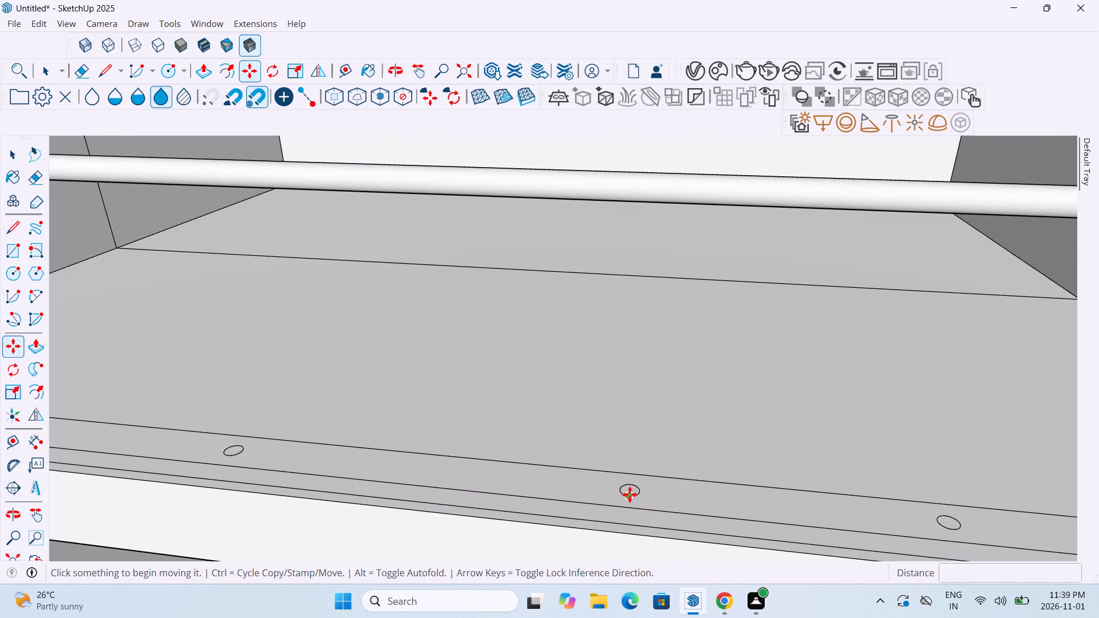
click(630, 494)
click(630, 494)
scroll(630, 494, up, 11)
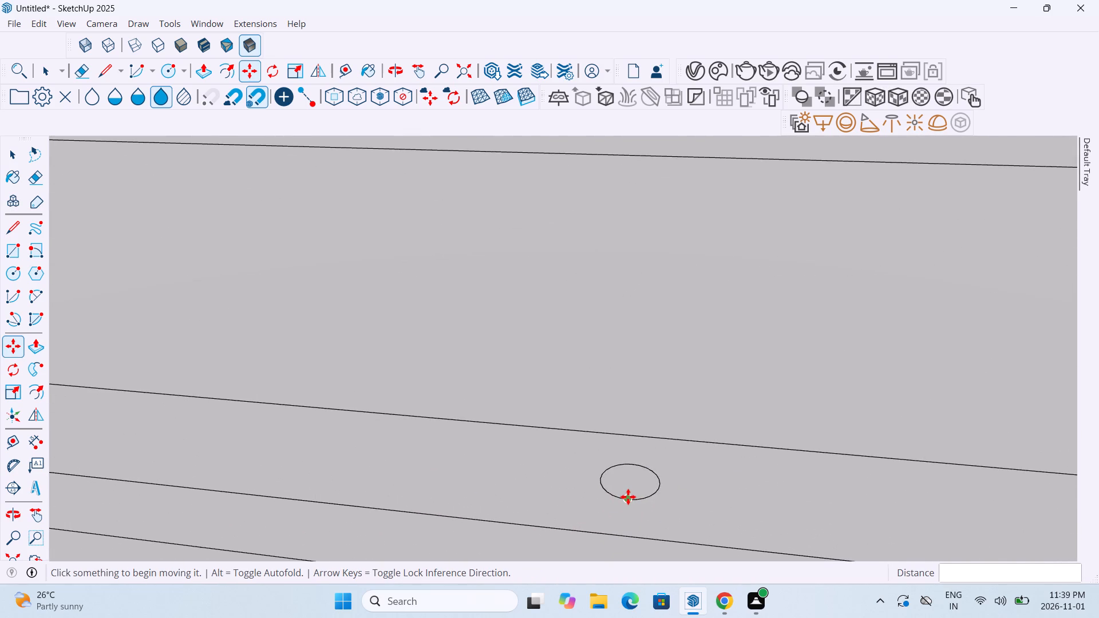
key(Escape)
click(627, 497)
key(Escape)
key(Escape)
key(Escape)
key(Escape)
Move the middle floor circle about 1' 9 11/16" along the front strip toward the circle nearer the window-panel side of the facade.
click(612, 495)
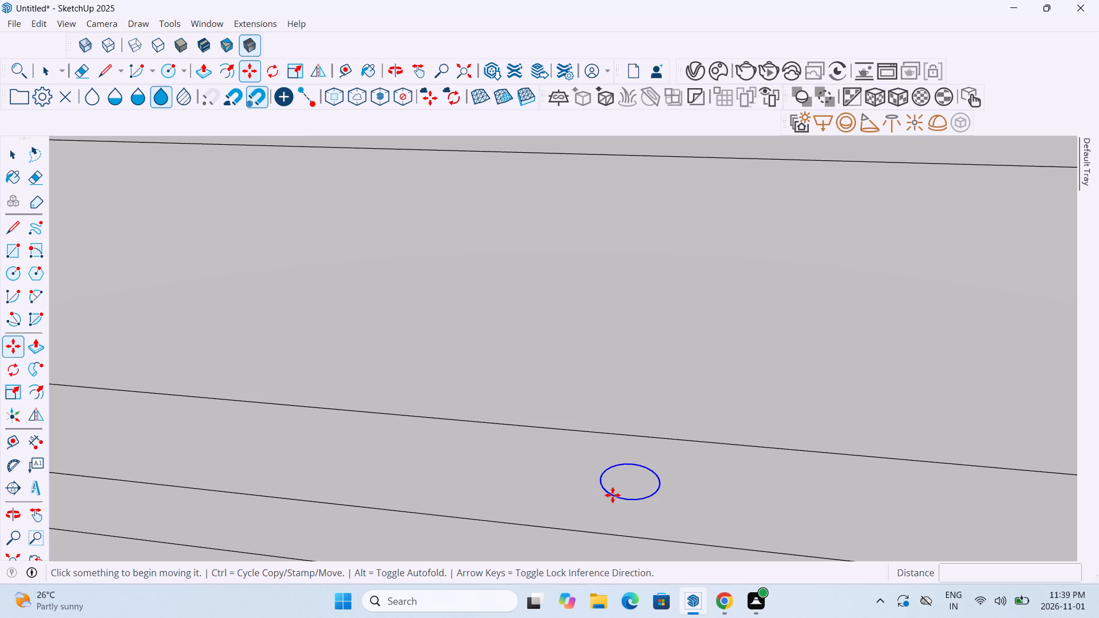
key(m)
click(612, 495)
scroll(544, 494, down, 17)
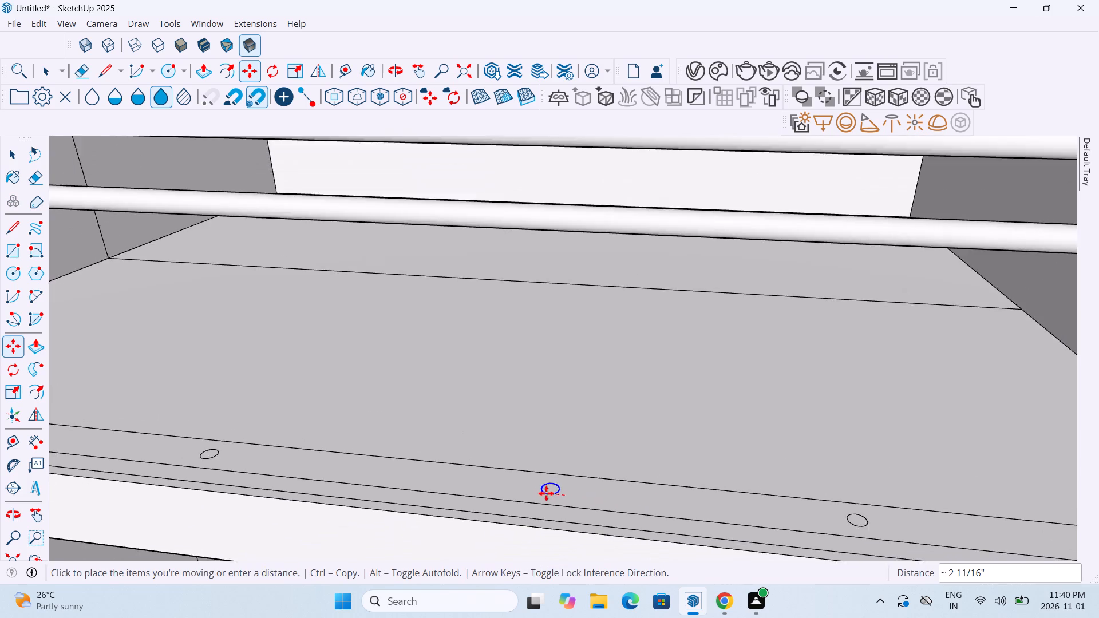
scroll(546, 493, down, 11)
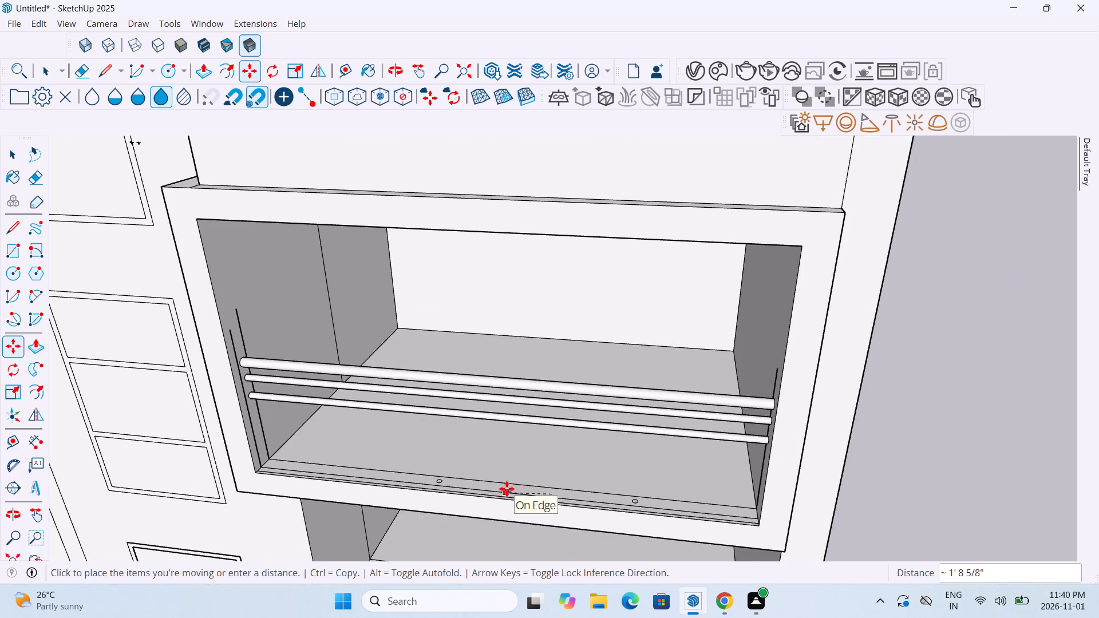
scroll(507, 489, up, 10)
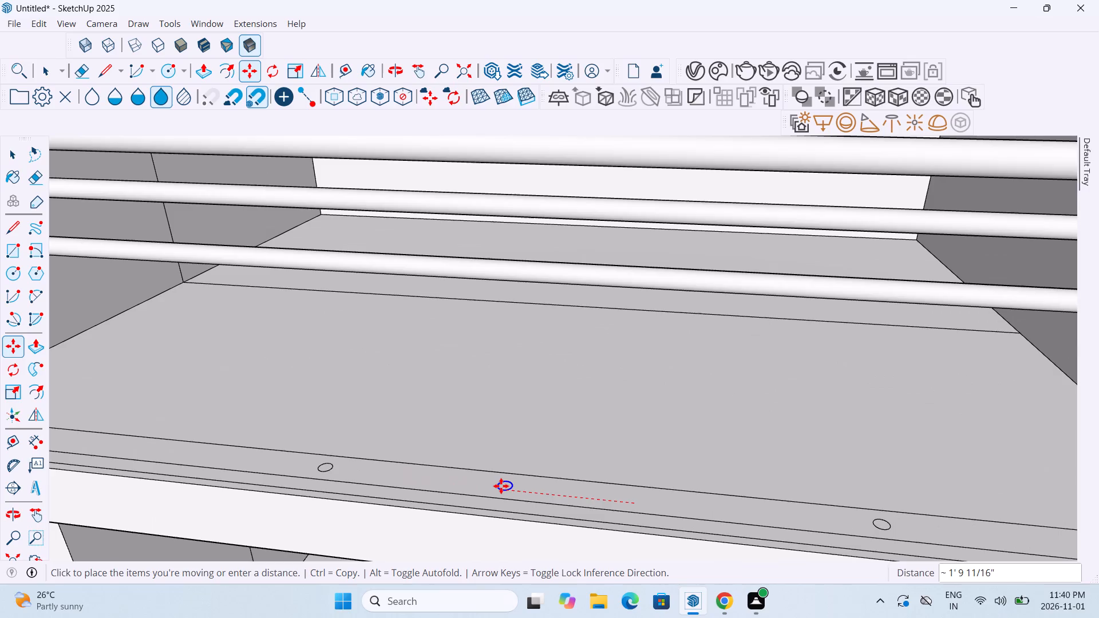
click(501, 486)
Move the circle nearest the window-panel side about 1' 11 1/2" along the strip toward that side wall, away from the middle circle.
scroll(501, 486, down, 14)
scroll(458, 490, up, 4)
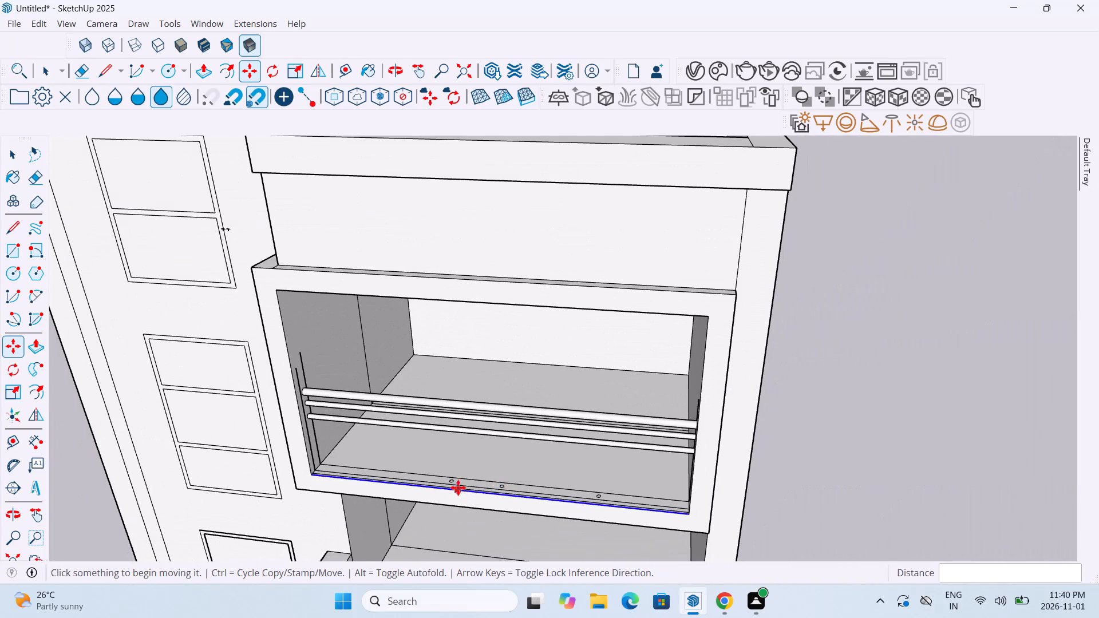
scroll(458, 488, up, 12)
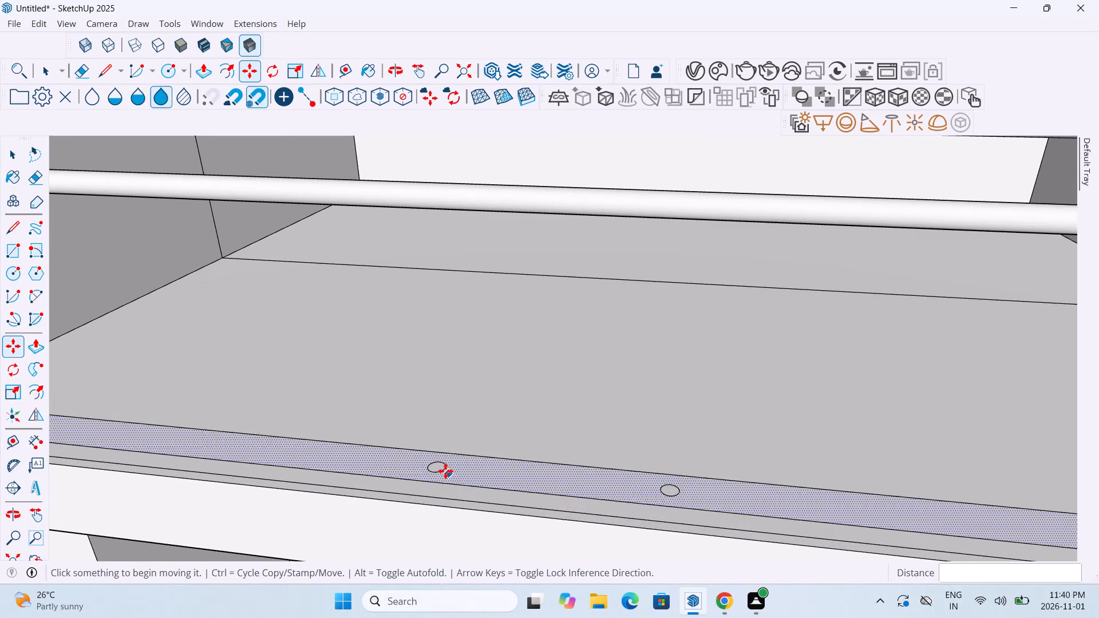
click(444, 470)
key(m)
click(444, 470)
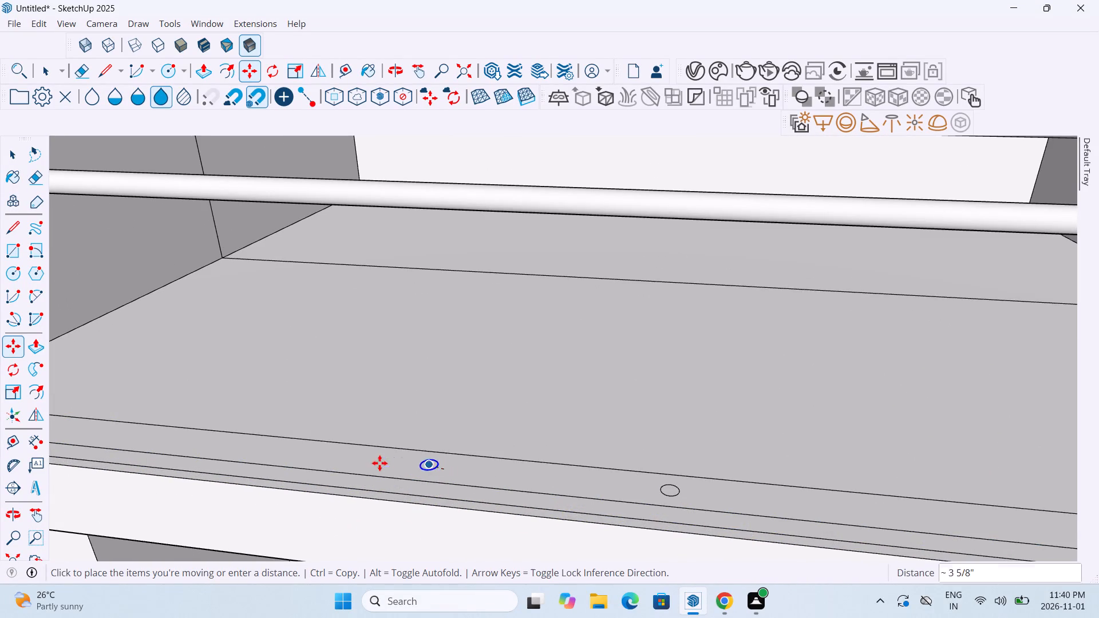
scroll(359, 458, down, 7)
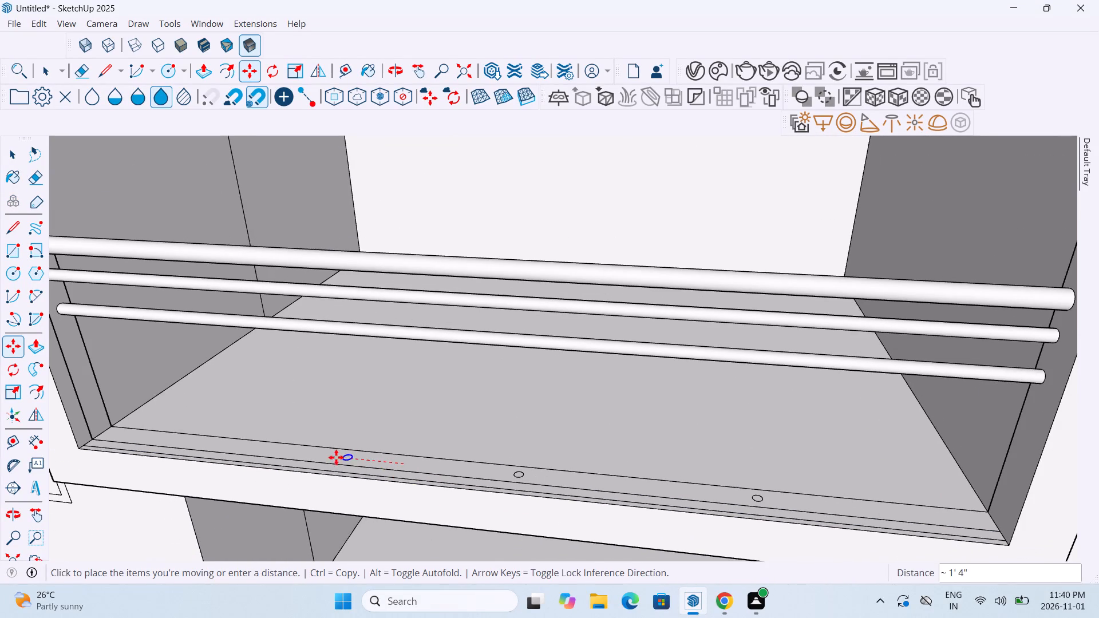
click(319, 453)
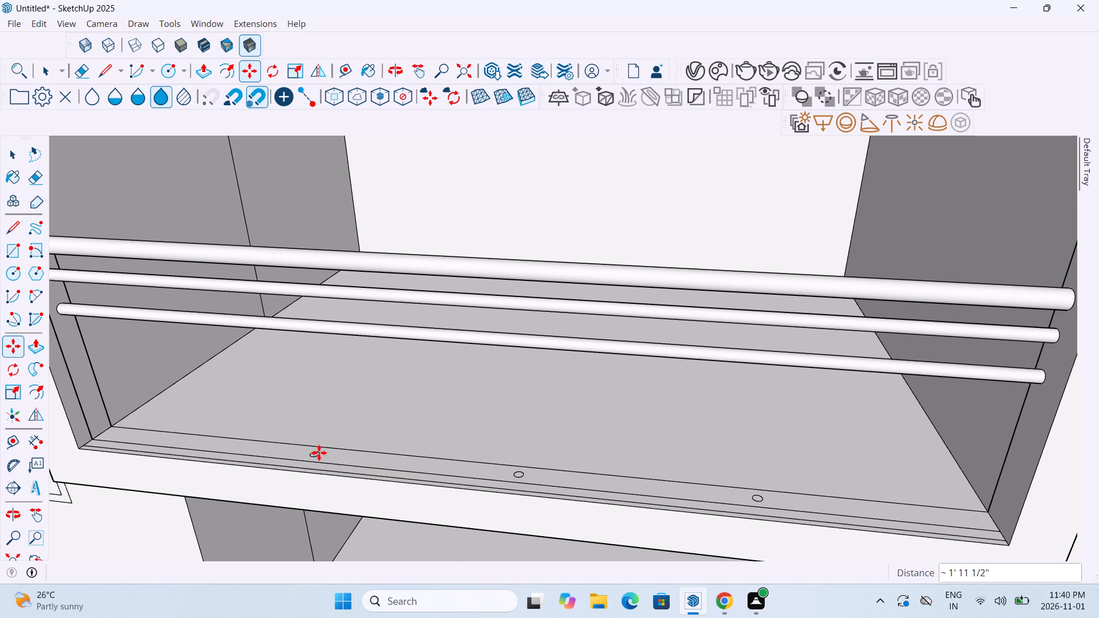
Draw a vertical line about 2' 10 1/4" high from the centre of the post circle nearest the window-panel side.
scroll(319, 453, down, 7)
middle_drag(317, 494, 390, 502)
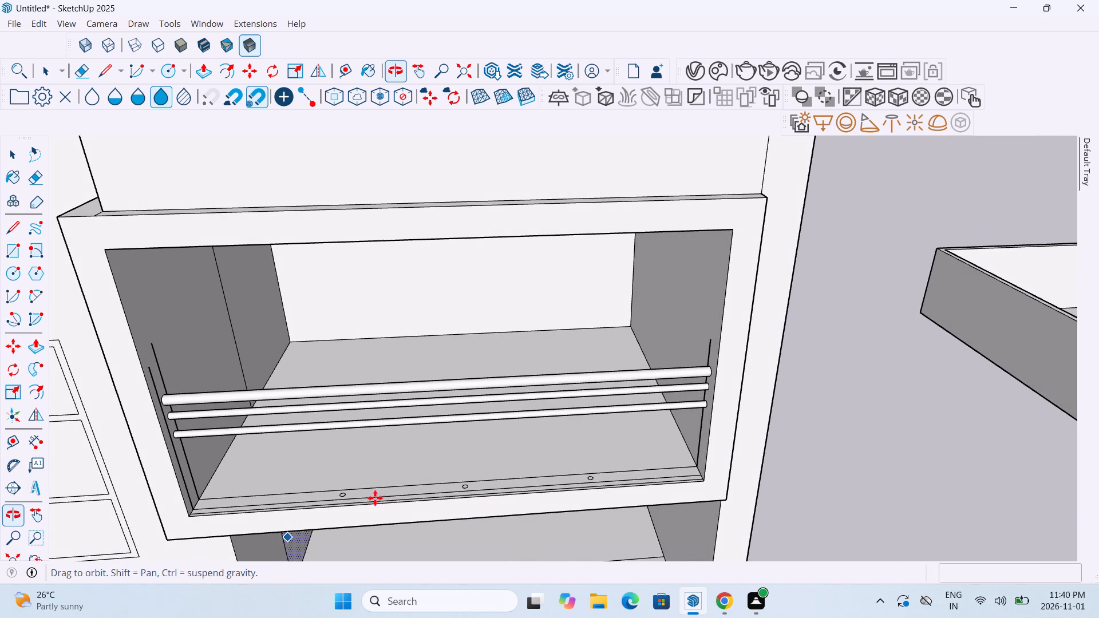
scroll(348, 481, up, 13)
scroll(335, 534, up, 1)
scroll(335, 534, down, 1)
scroll(335, 534, up, 16)
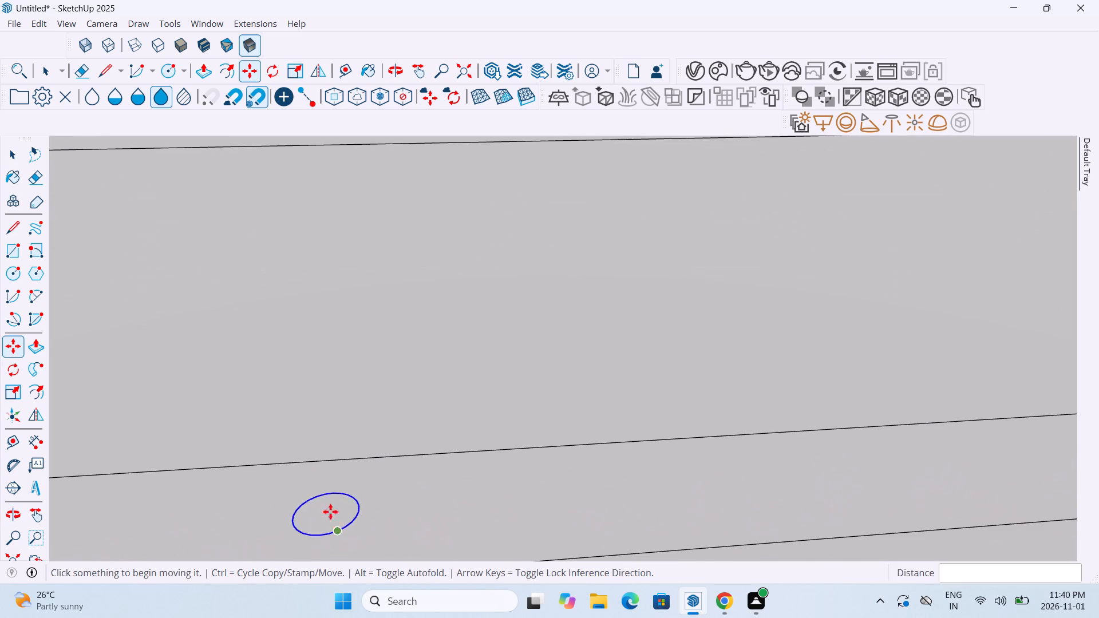
click(106, 69)
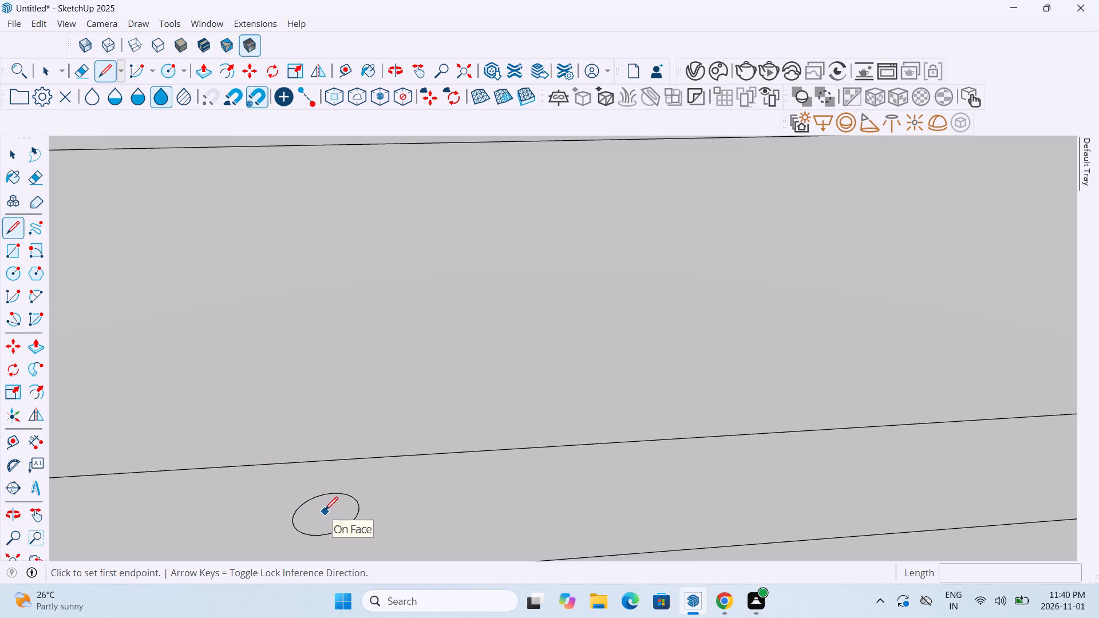
scroll(322, 518, up, 5)
middle_drag(322, 518, 311, 556)
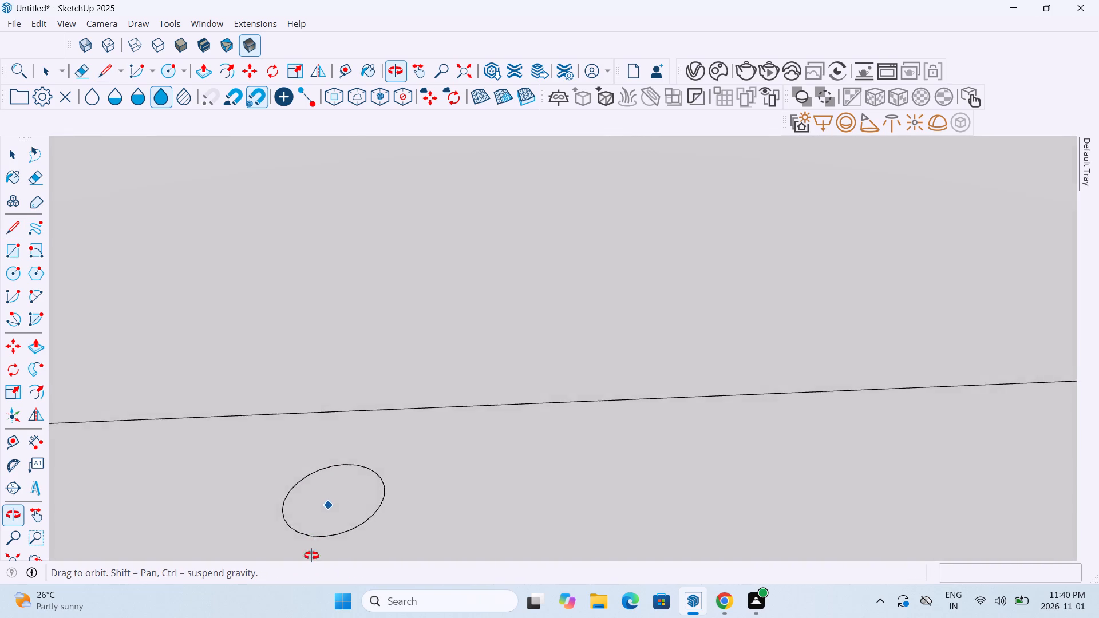
middle_drag(311, 556, 607, 517)
scroll(607, 517, down, 11)
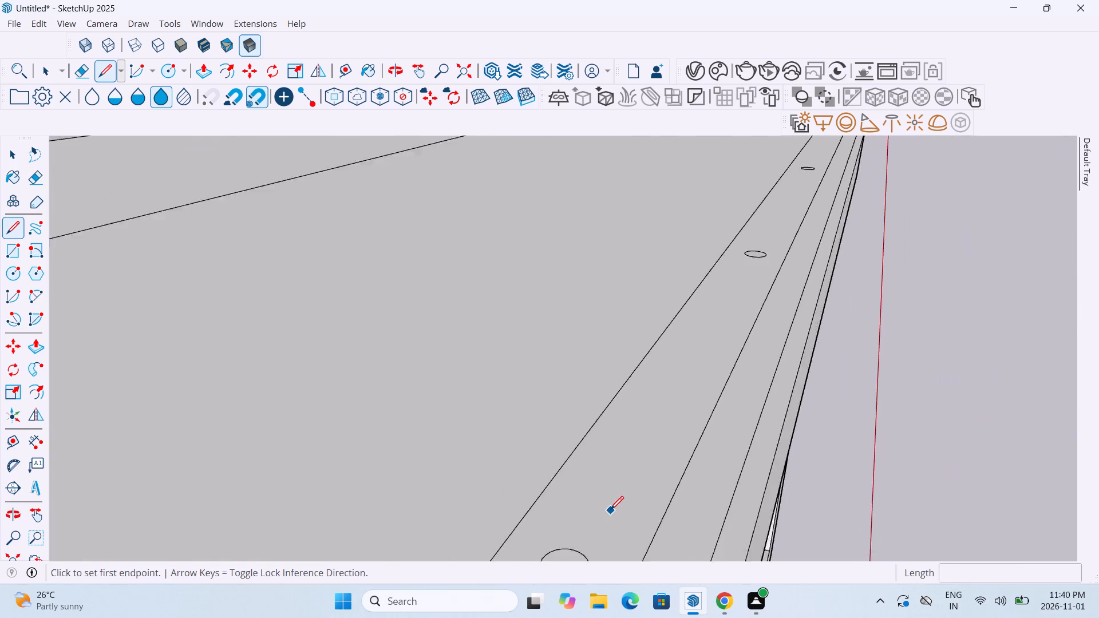
scroll(610, 511, down, 10)
middle_drag(606, 540, 594, 545)
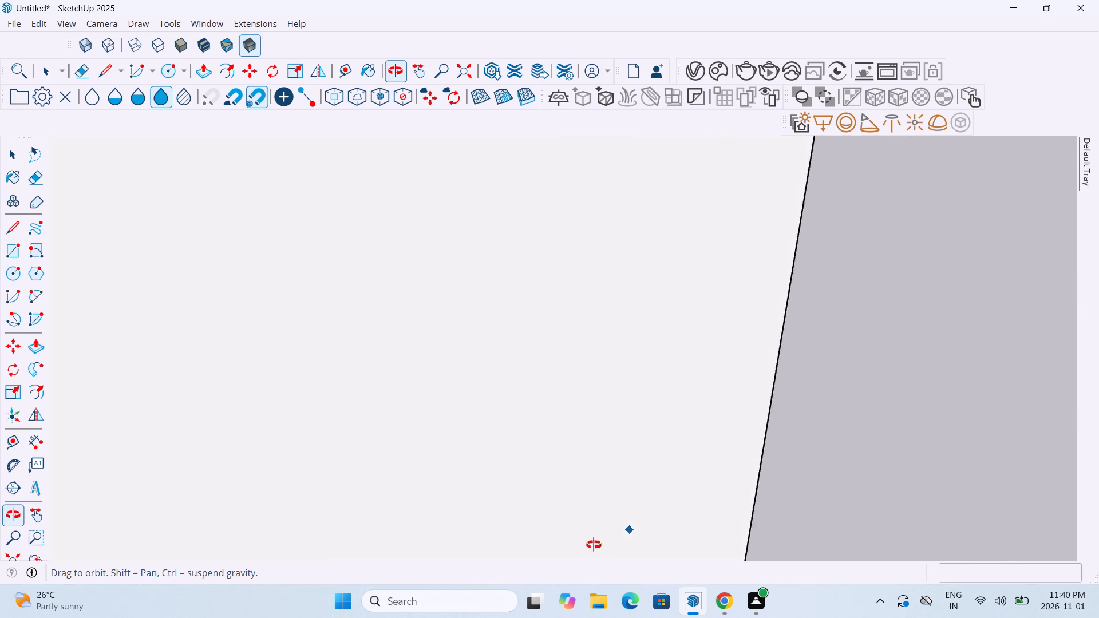
middle_drag(594, 545, 189, 402)
middle_drag(500, 511, 500, 513)
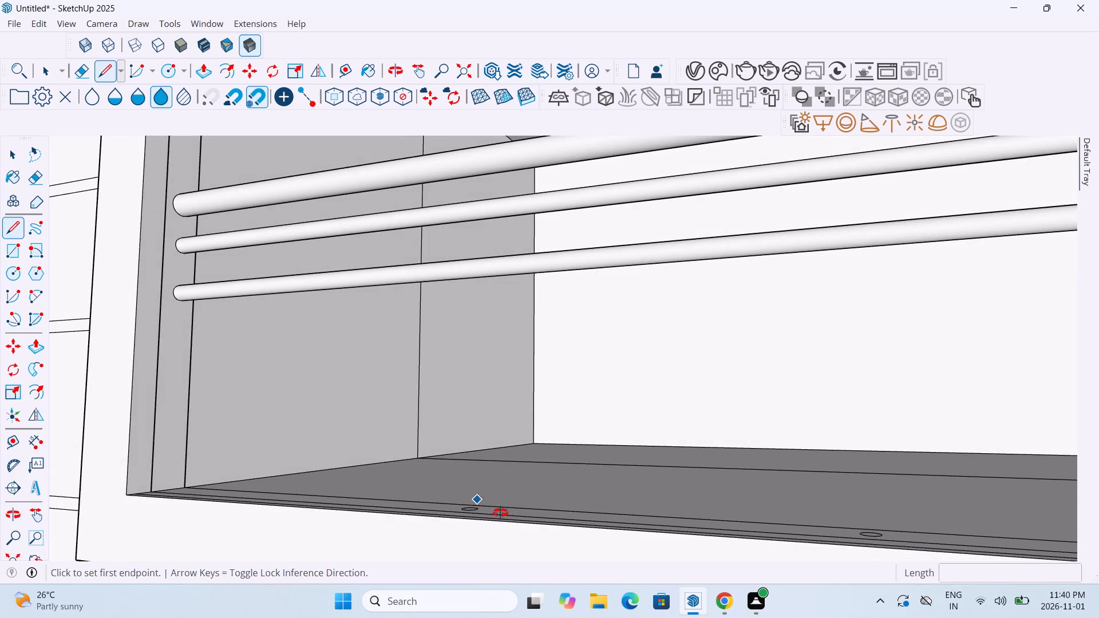
middle_drag(500, 513, 466, 555)
middle_drag(501, 481, 426, 562)
scroll(434, 510, up, 9)
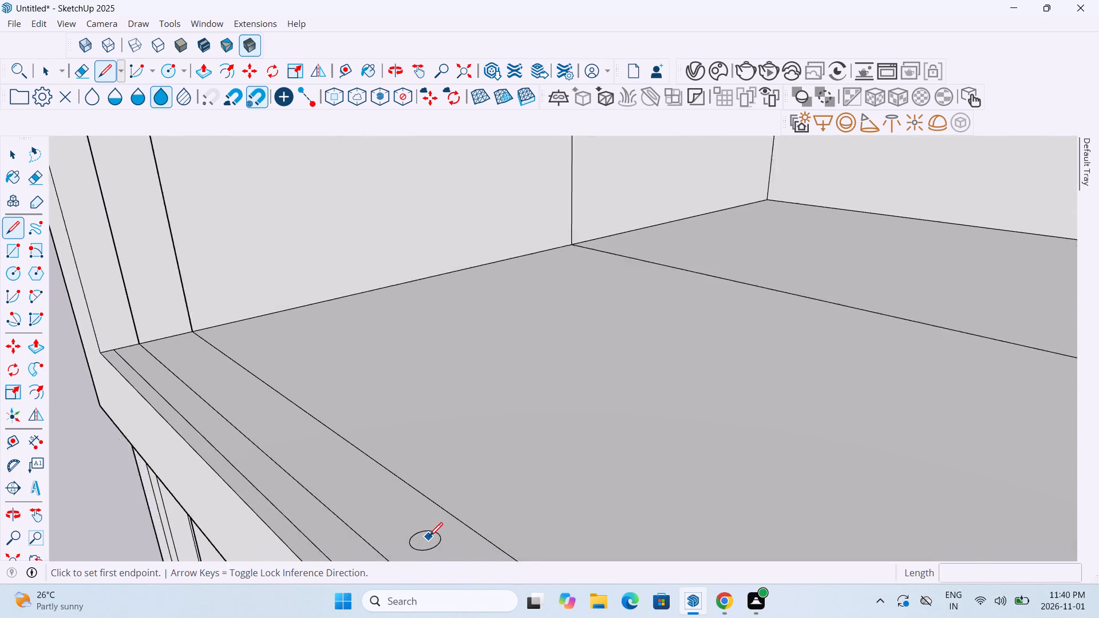
scroll(429, 537, up, 14)
scroll(425, 541, down, 2)
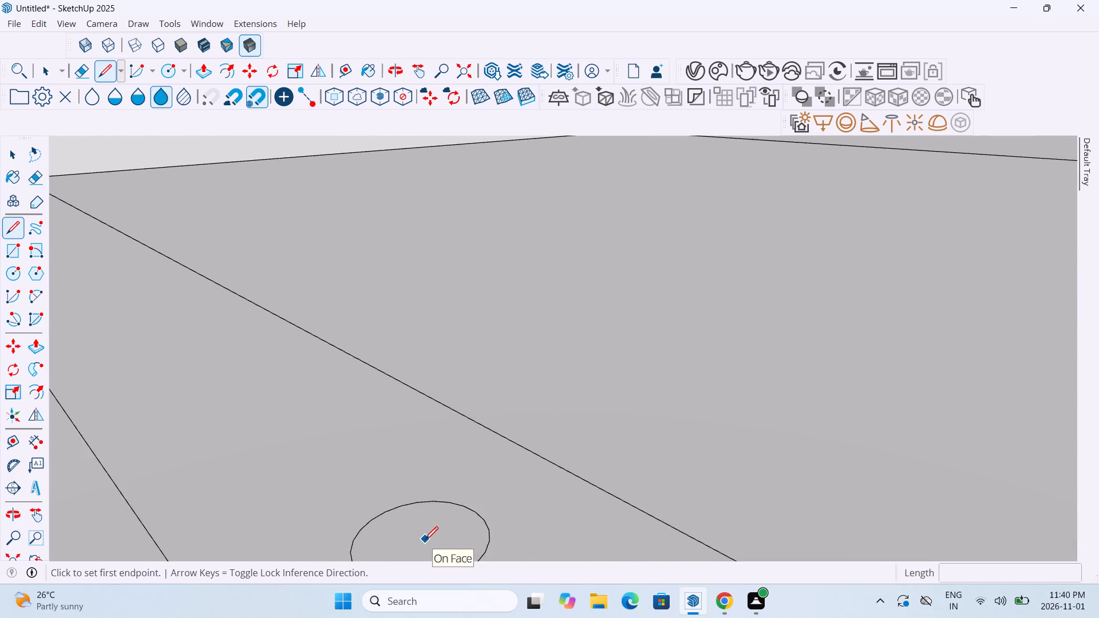
scroll(425, 541, down, 20)
scroll(528, 493, down, 4)
scroll(528, 494, up, 1)
scroll(528, 494, down, 5)
scroll(528, 497, up, 1)
scroll(528, 497, down, 10)
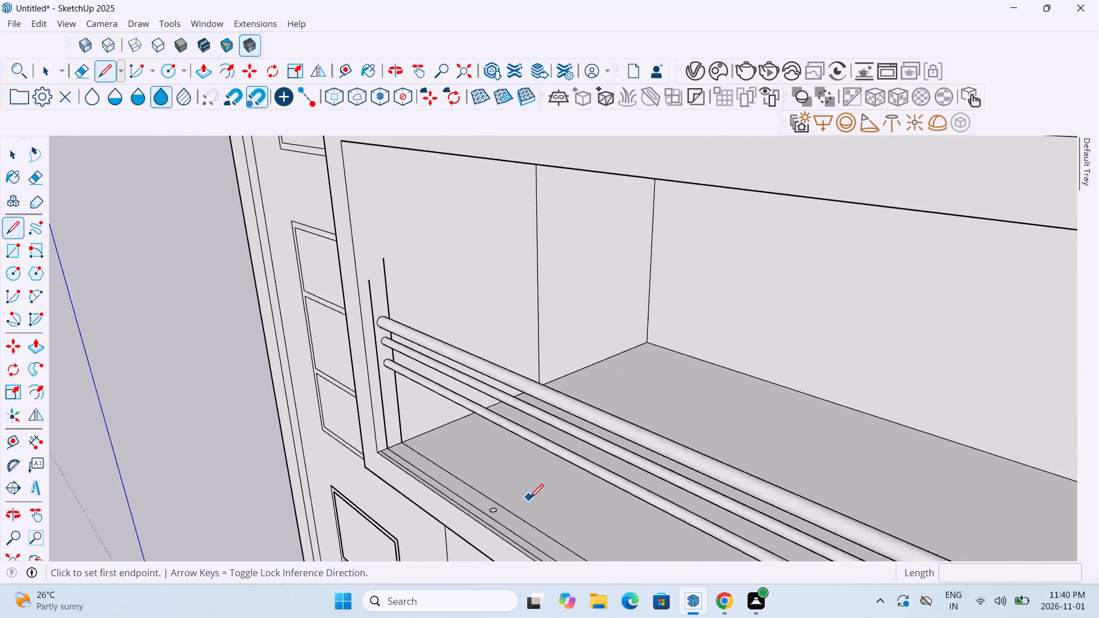
scroll(530, 499, down, 14)
middle_drag(551, 534, 488, 563)
scroll(509, 494, up, 20)
scroll(509, 494, up, 14)
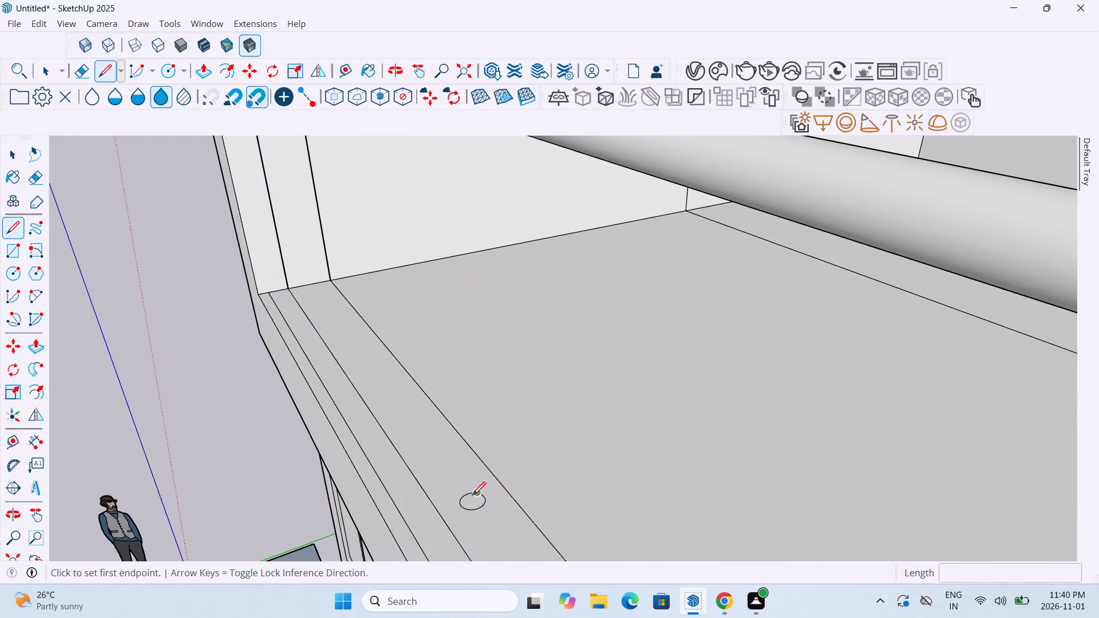
scroll(473, 502, up, 3)
scroll(473, 502, down, 1)
scroll(473, 502, up, 9)
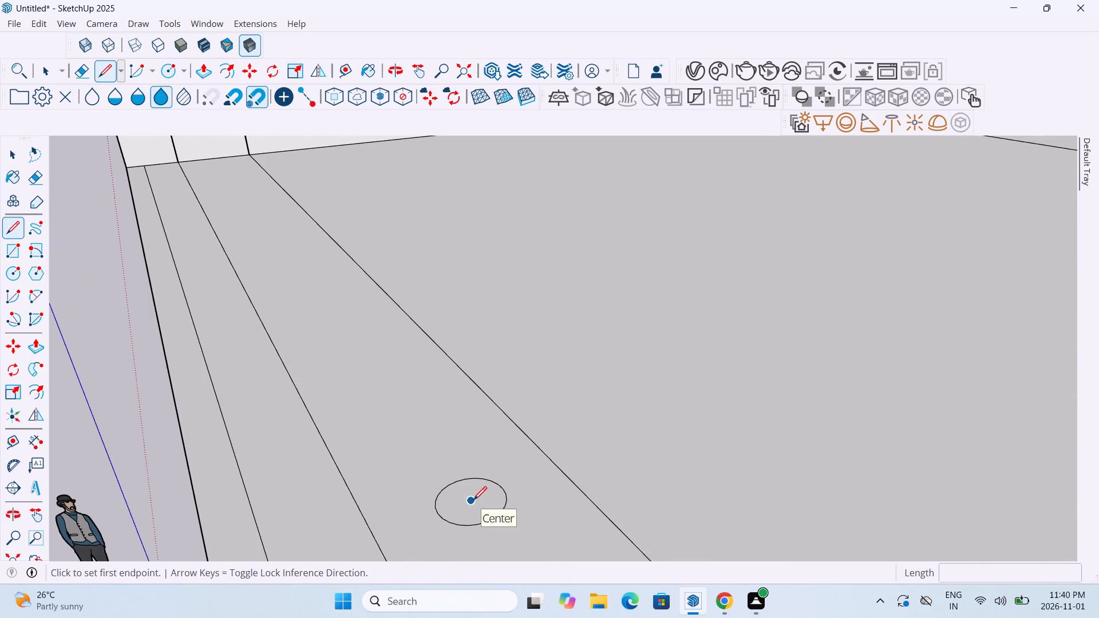
click(473, 501)
scroll(473, 457, down, 14)
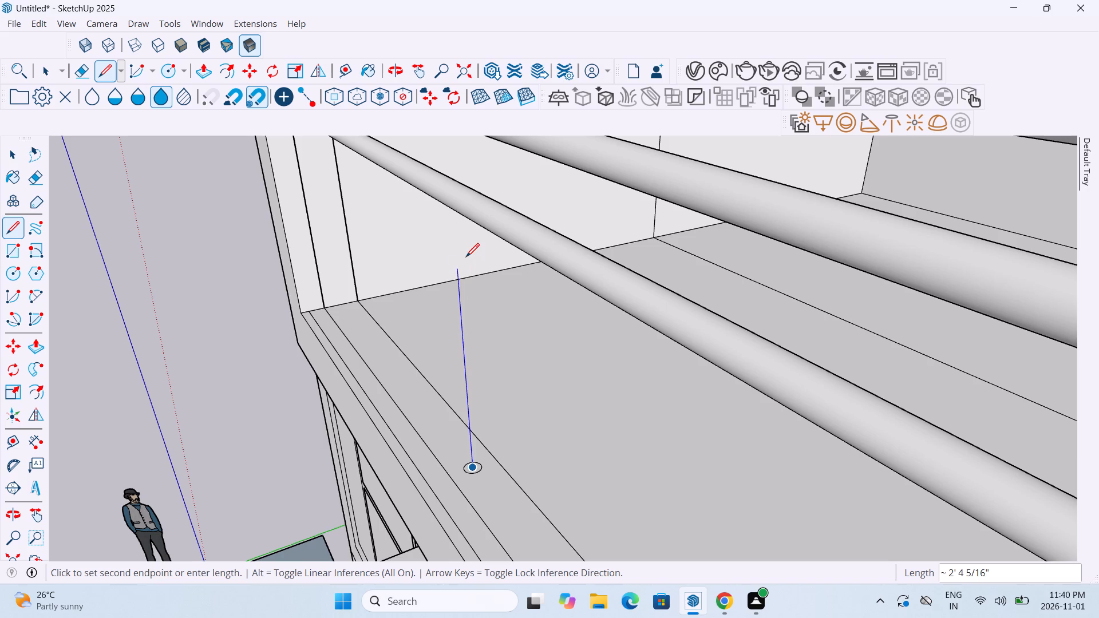
click(461, 217)
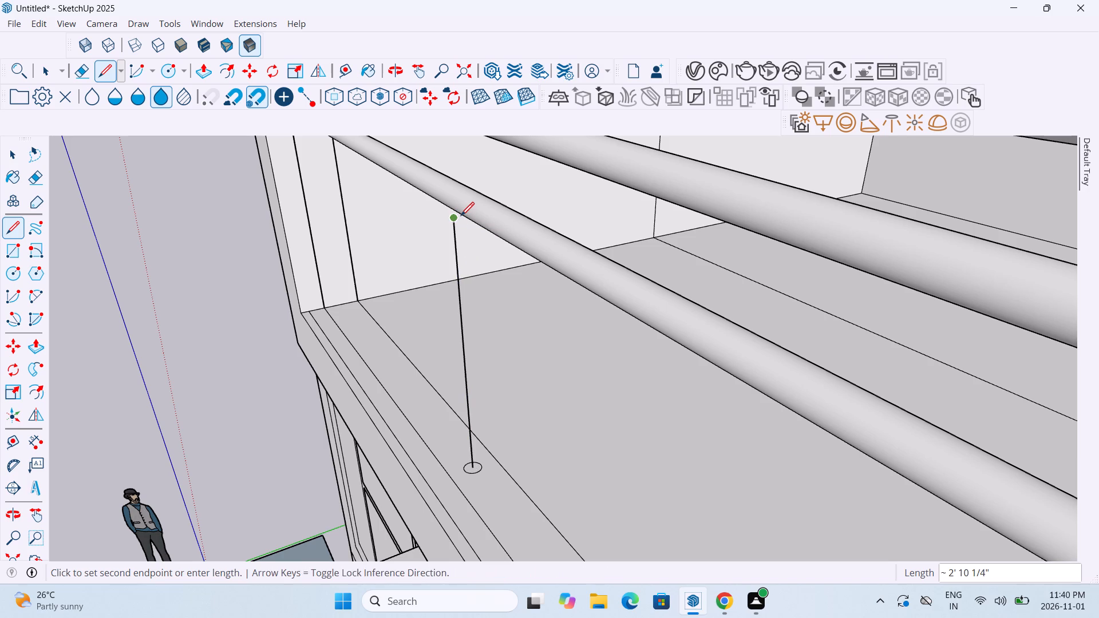
scroll(488, 386, down, 13)
key(Escape)
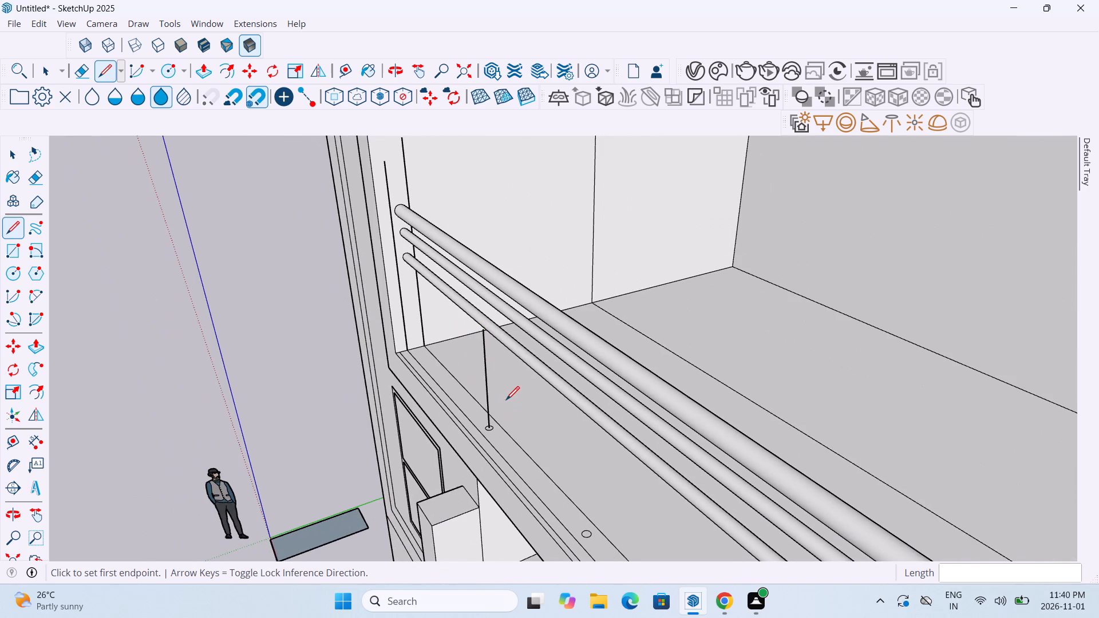
Draw a vertical line about 2' 10 1/4" high from the centre of the middle post circle.
scroll(506, 401, down, 8)
scroll(558, 461, up, 1)
scroll(558, 458, down, 1)
scroll(558, 458, up, 19)
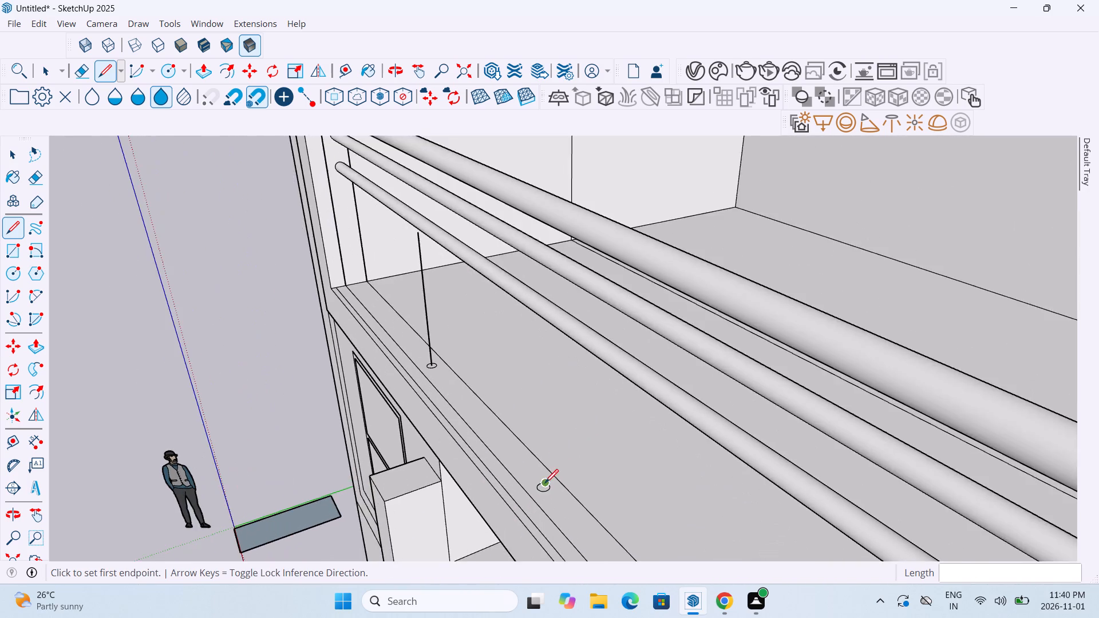
scroll(545, 484, up, 17)
click(539, 502)
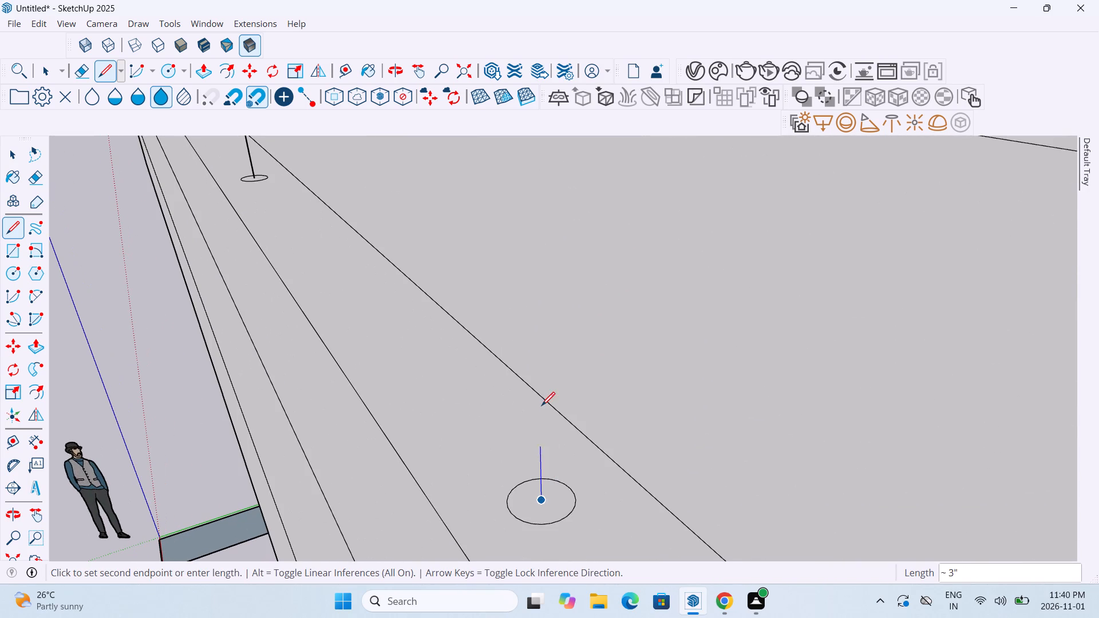
scroll(539, 410, down, 20)
scroll(539, 410, down, 3)
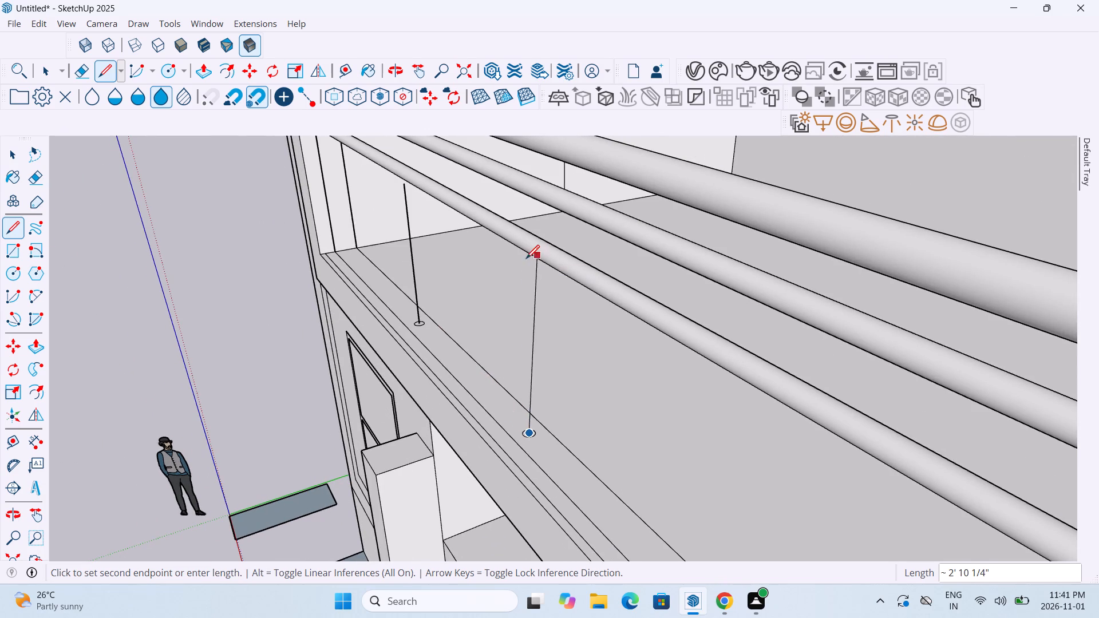
click(526, 260)
scroll(526, 260, down, 6)
scroll(527, 313, down, 7)
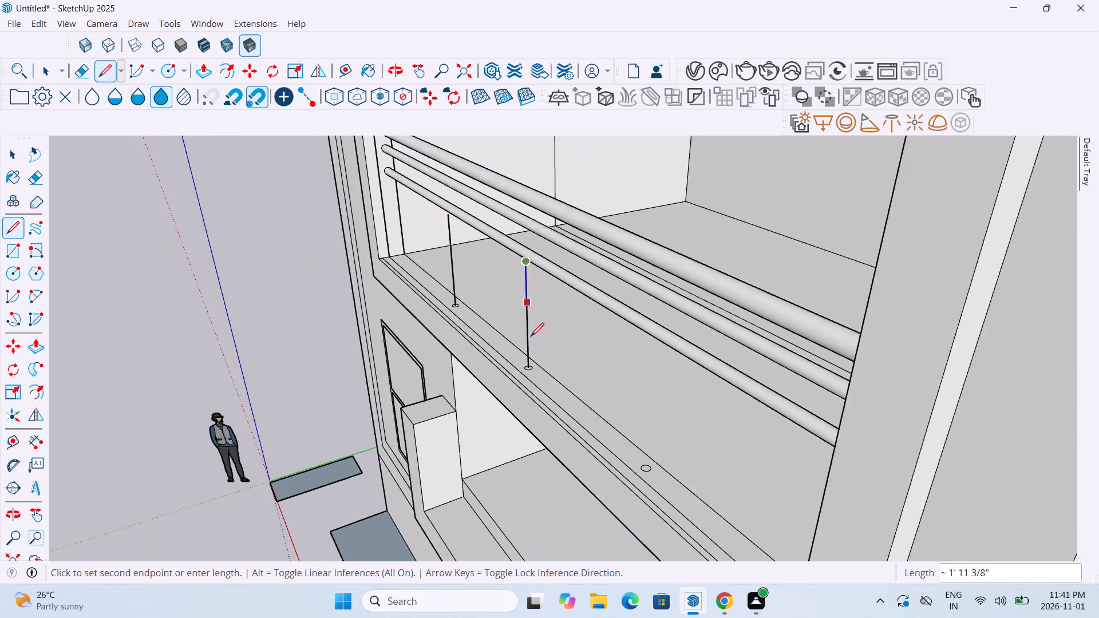
key(Escape)
Draw a vertical line about 2' 10 1/4" high from the centre of the third post circle, farthest from the window panels.
scroll(592, 399, up, 6)
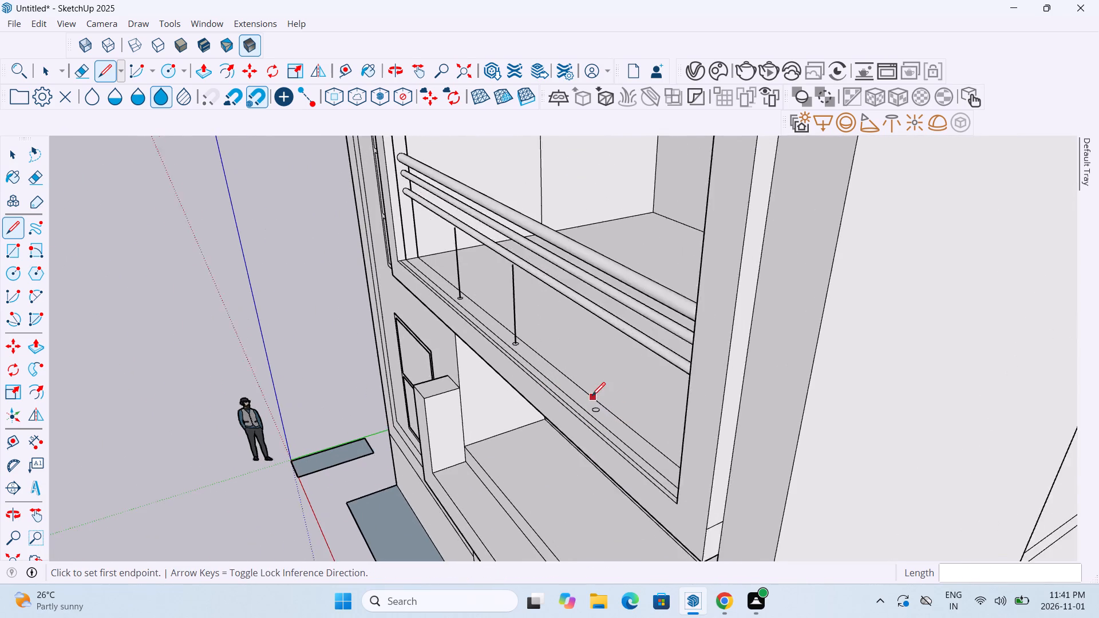
scroll(595, 437, up, 6)
scroll(599, 386, up, 16)
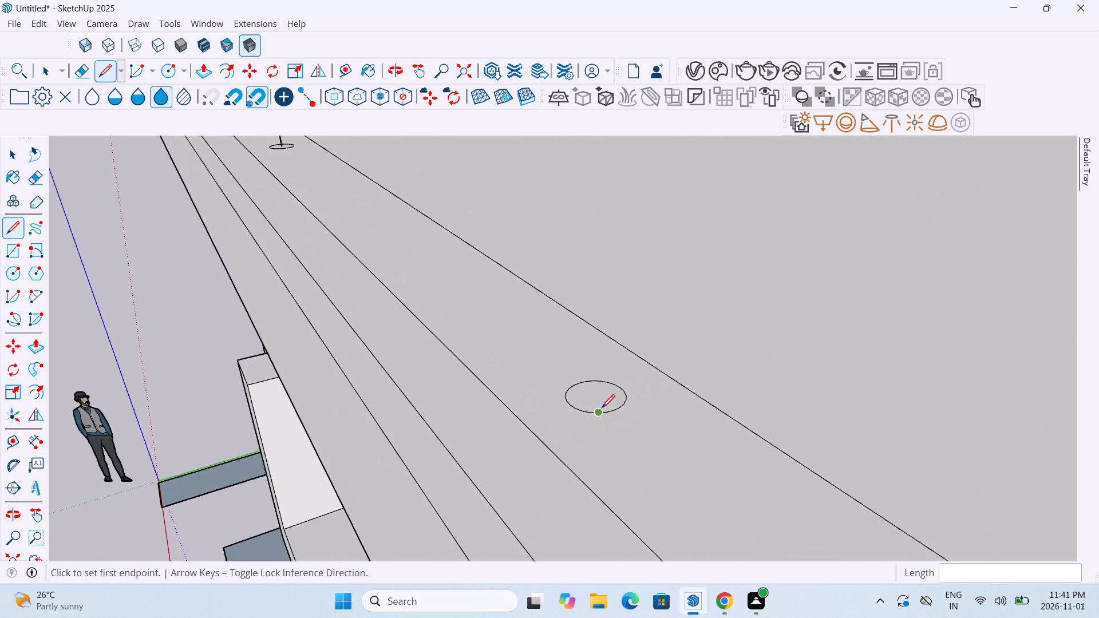
click(599, 393)
scroll(607, 334, down, 14)
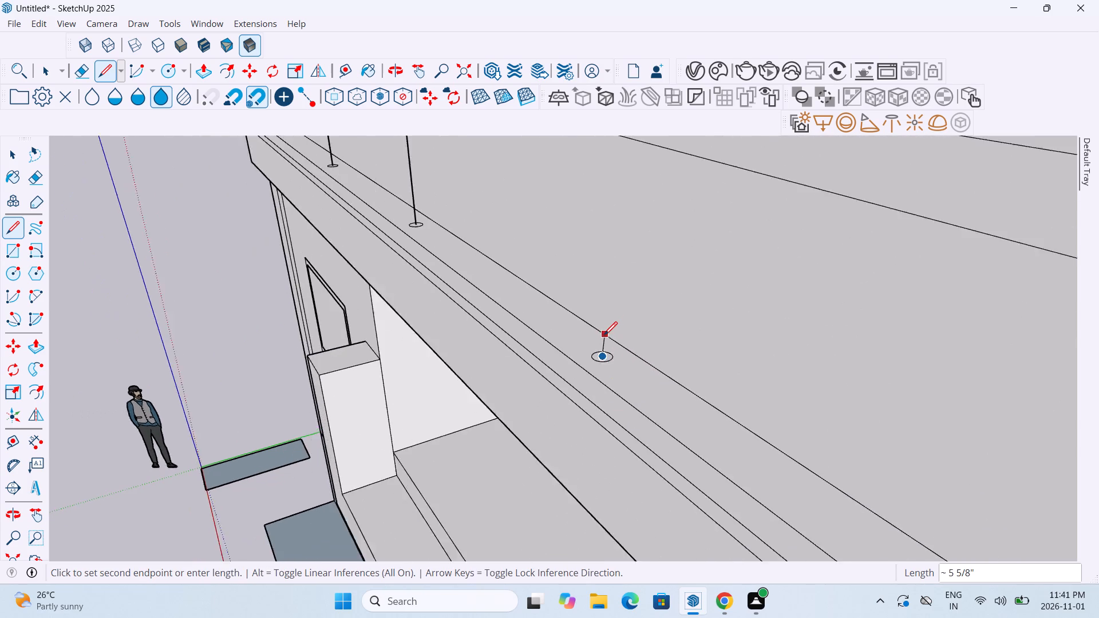
scroll(604, 337, down, 7)
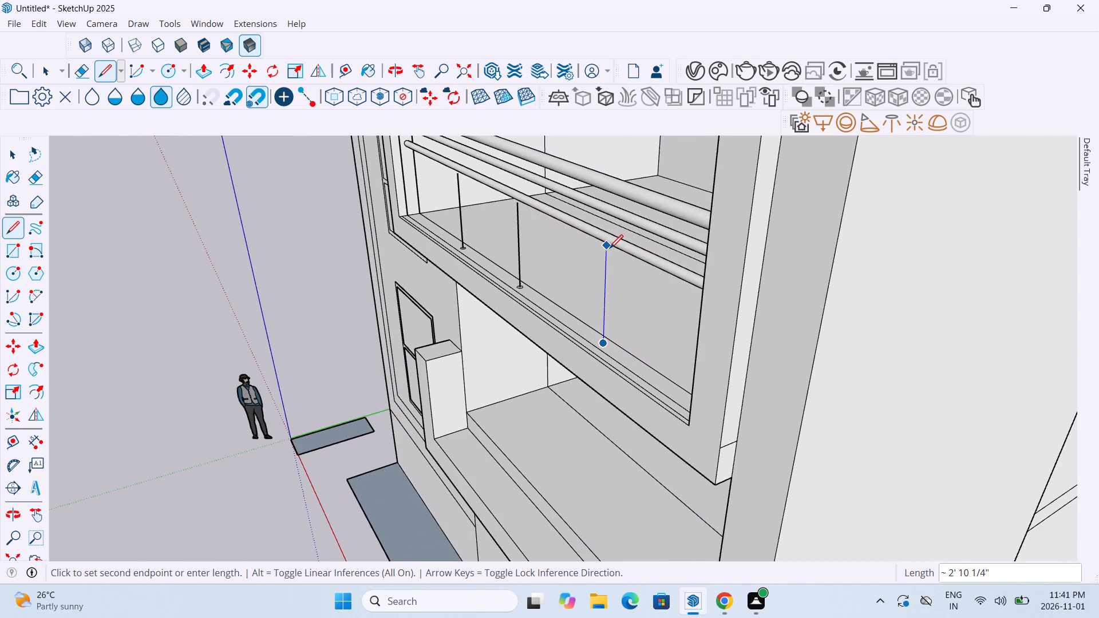
click(610, 249)
scroll(610, 249, up, 8)
key(Escape)
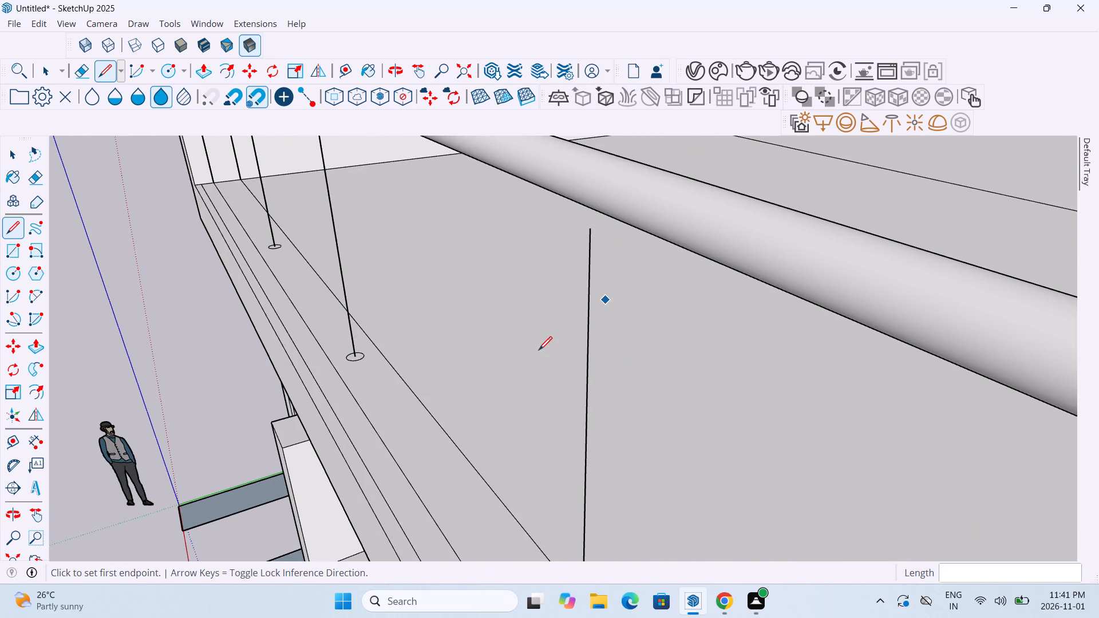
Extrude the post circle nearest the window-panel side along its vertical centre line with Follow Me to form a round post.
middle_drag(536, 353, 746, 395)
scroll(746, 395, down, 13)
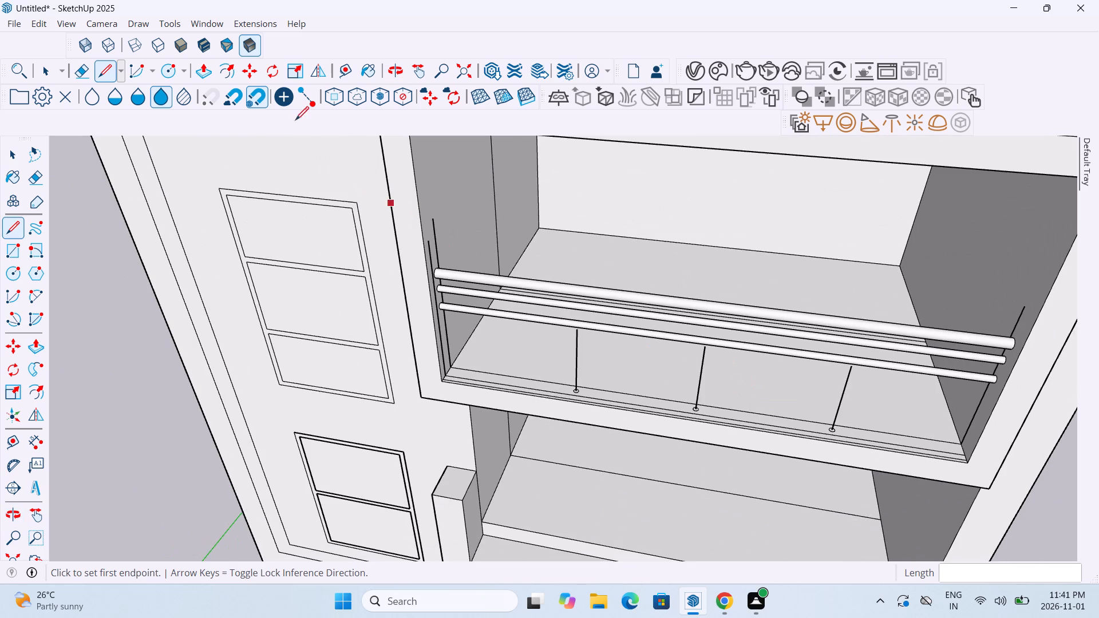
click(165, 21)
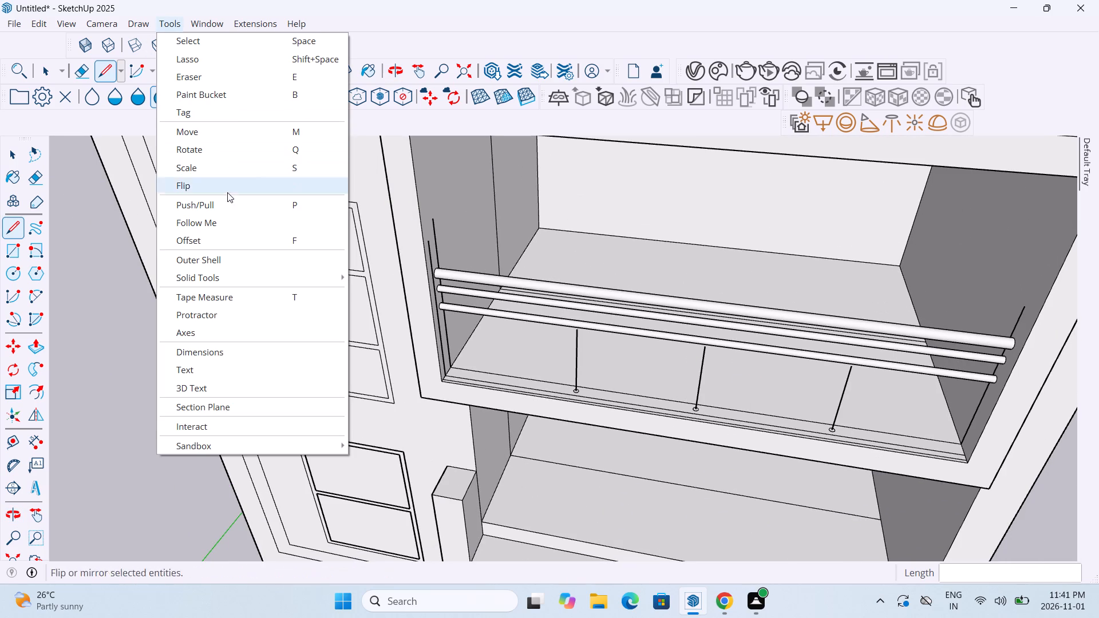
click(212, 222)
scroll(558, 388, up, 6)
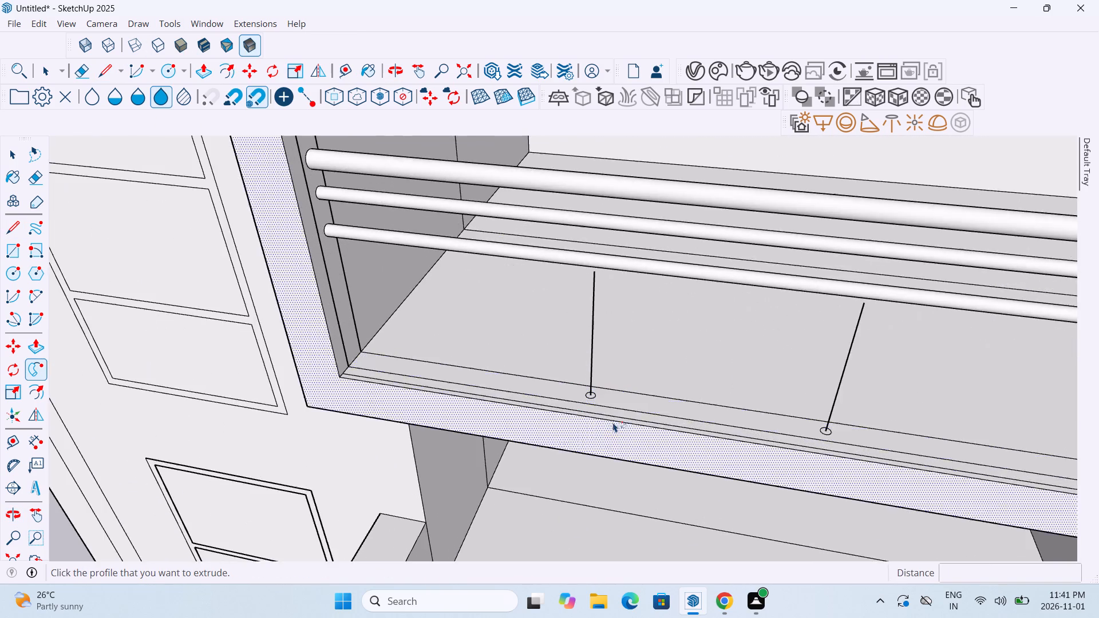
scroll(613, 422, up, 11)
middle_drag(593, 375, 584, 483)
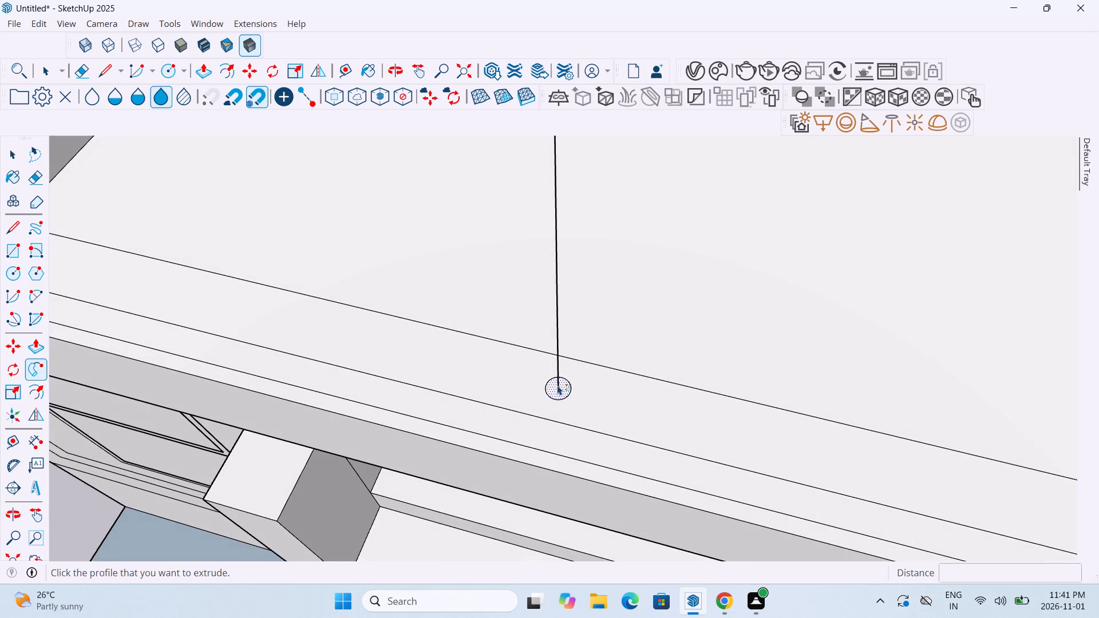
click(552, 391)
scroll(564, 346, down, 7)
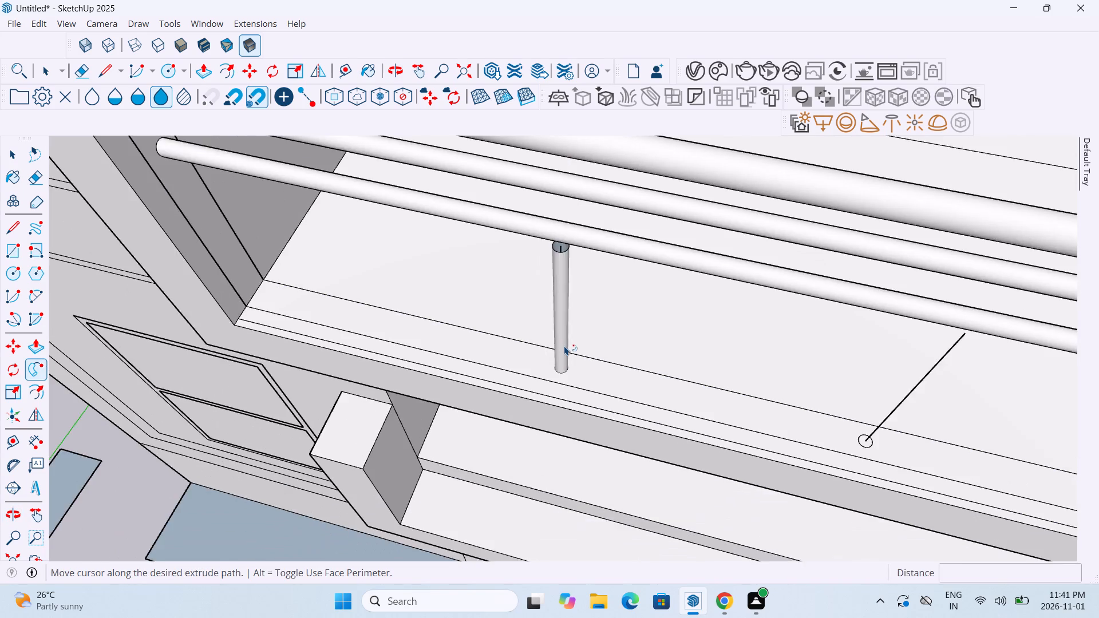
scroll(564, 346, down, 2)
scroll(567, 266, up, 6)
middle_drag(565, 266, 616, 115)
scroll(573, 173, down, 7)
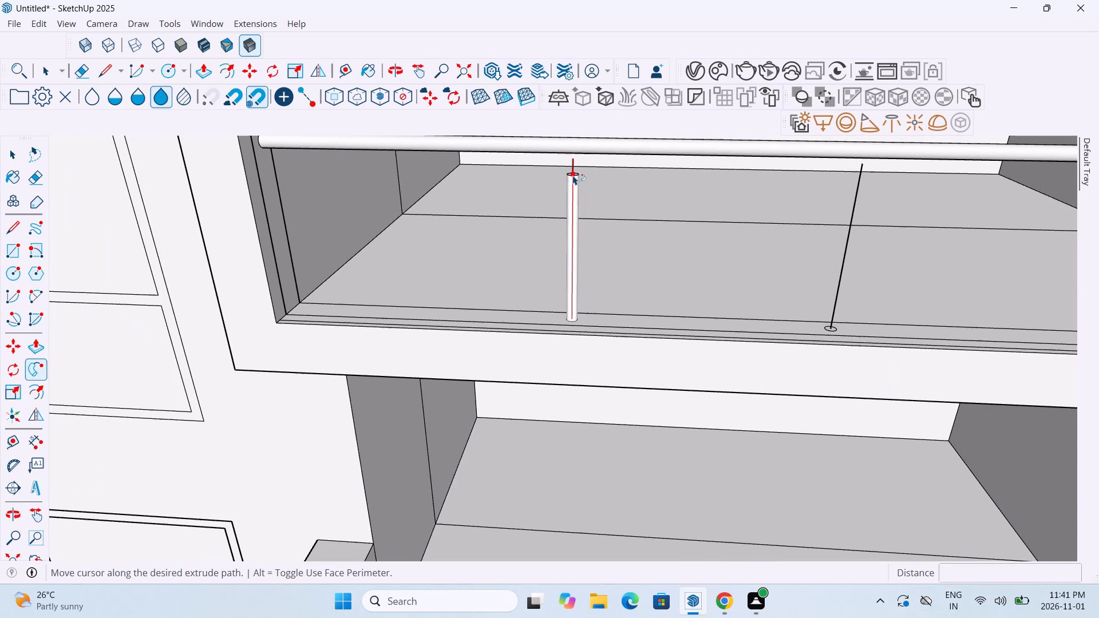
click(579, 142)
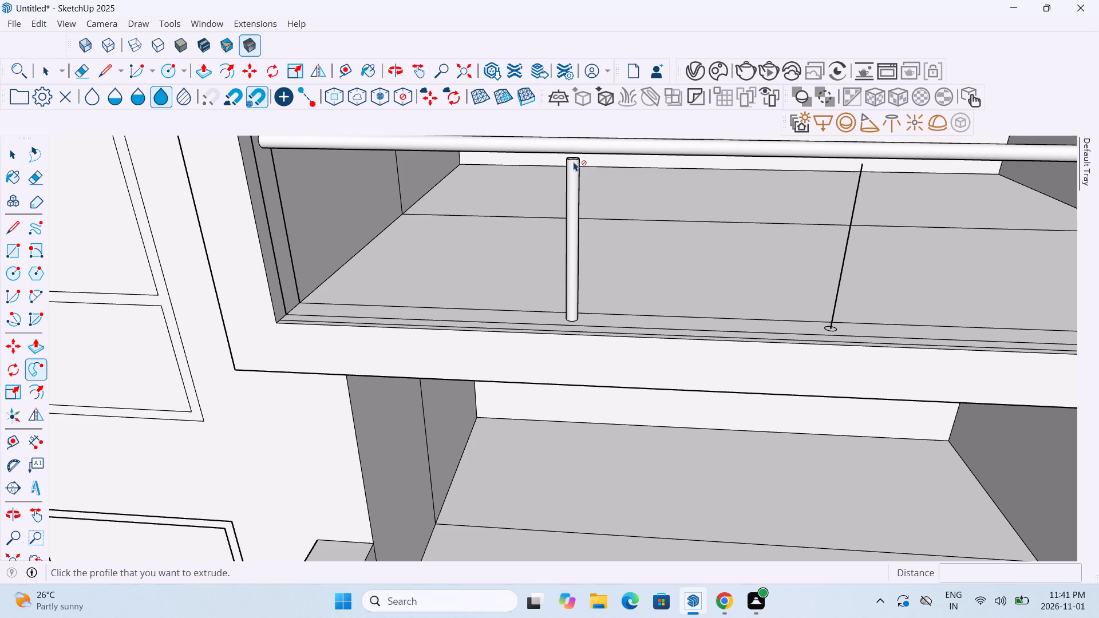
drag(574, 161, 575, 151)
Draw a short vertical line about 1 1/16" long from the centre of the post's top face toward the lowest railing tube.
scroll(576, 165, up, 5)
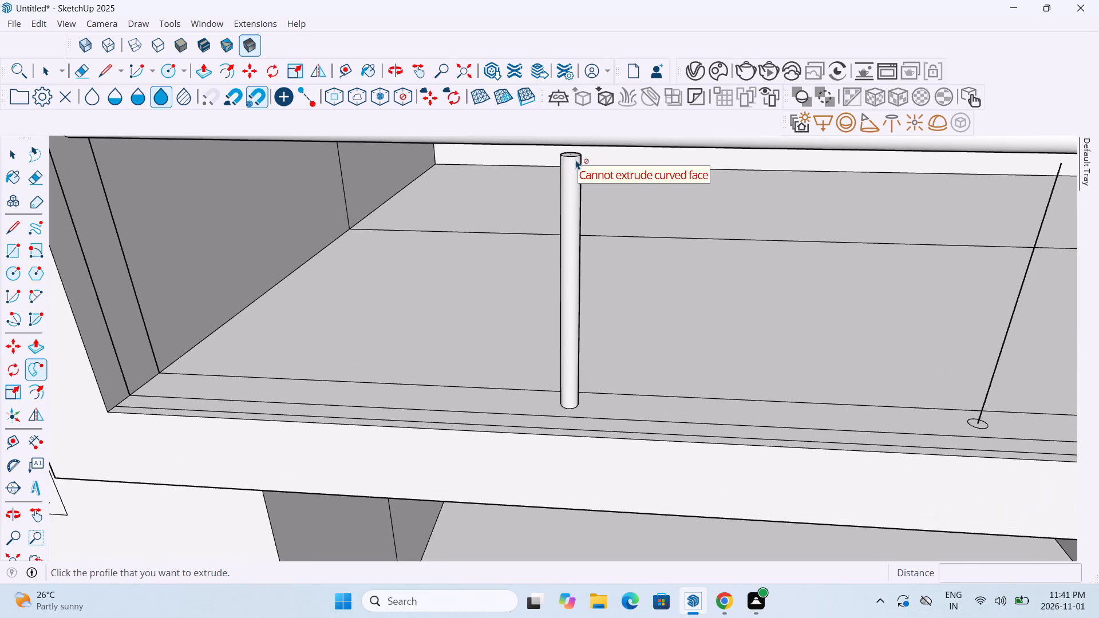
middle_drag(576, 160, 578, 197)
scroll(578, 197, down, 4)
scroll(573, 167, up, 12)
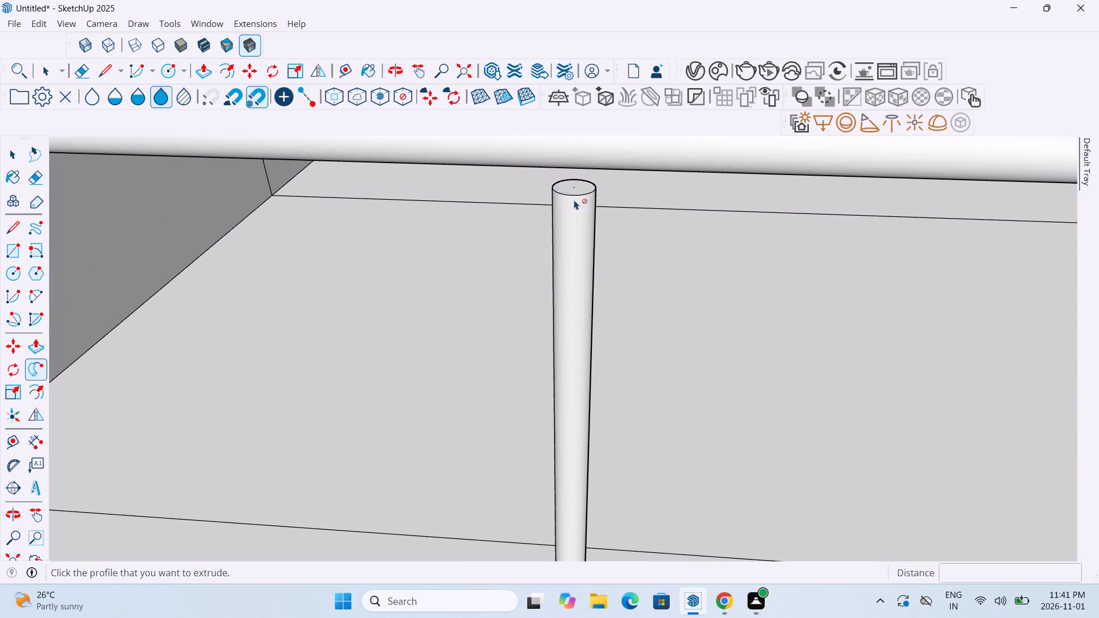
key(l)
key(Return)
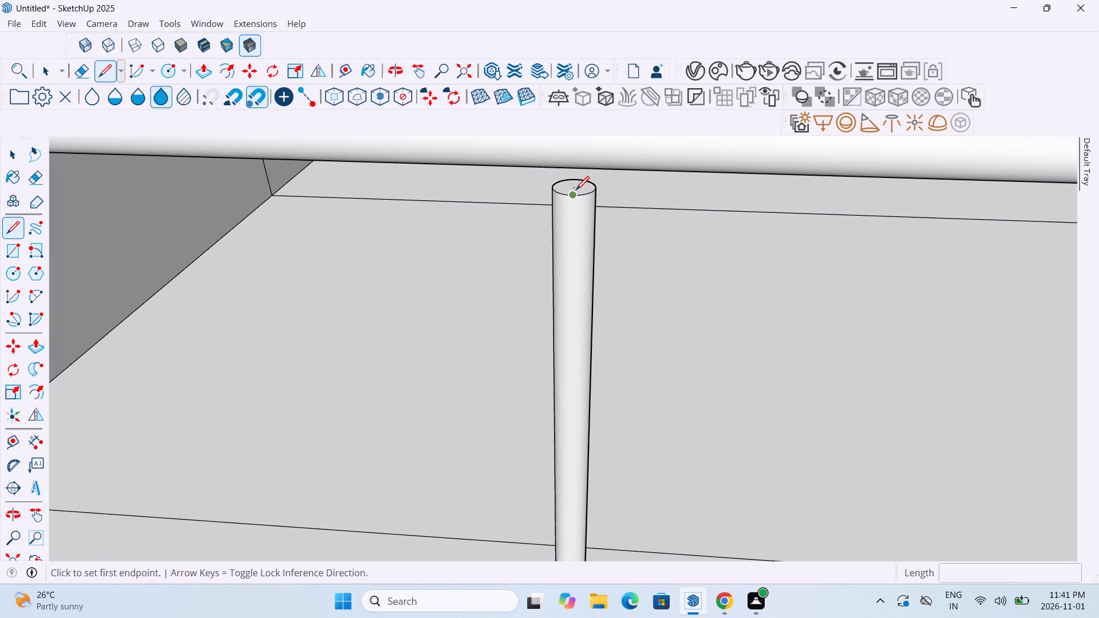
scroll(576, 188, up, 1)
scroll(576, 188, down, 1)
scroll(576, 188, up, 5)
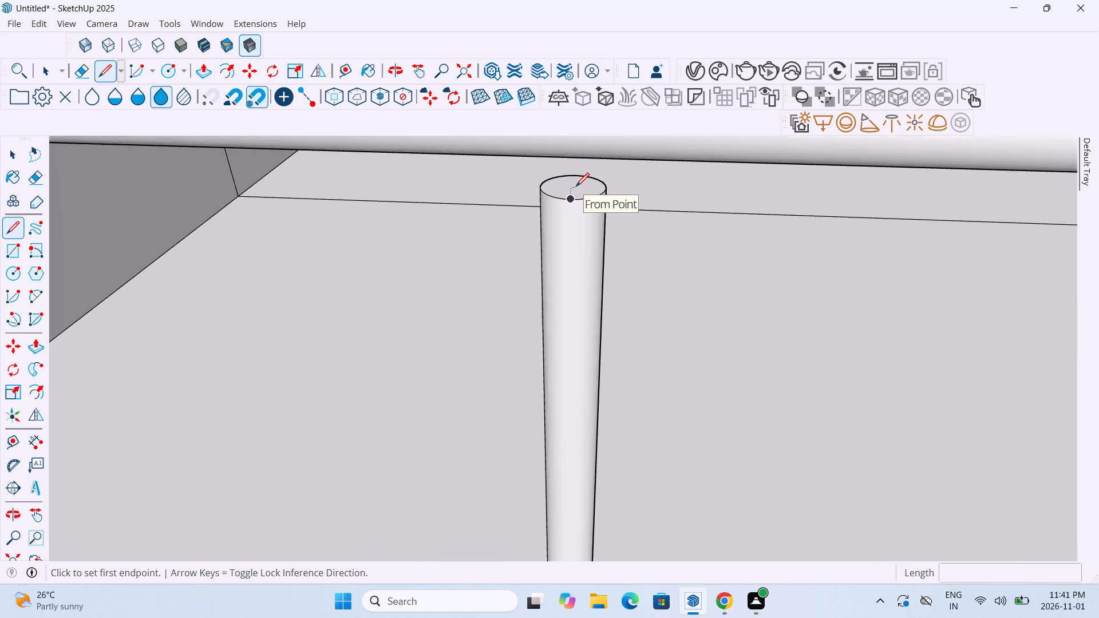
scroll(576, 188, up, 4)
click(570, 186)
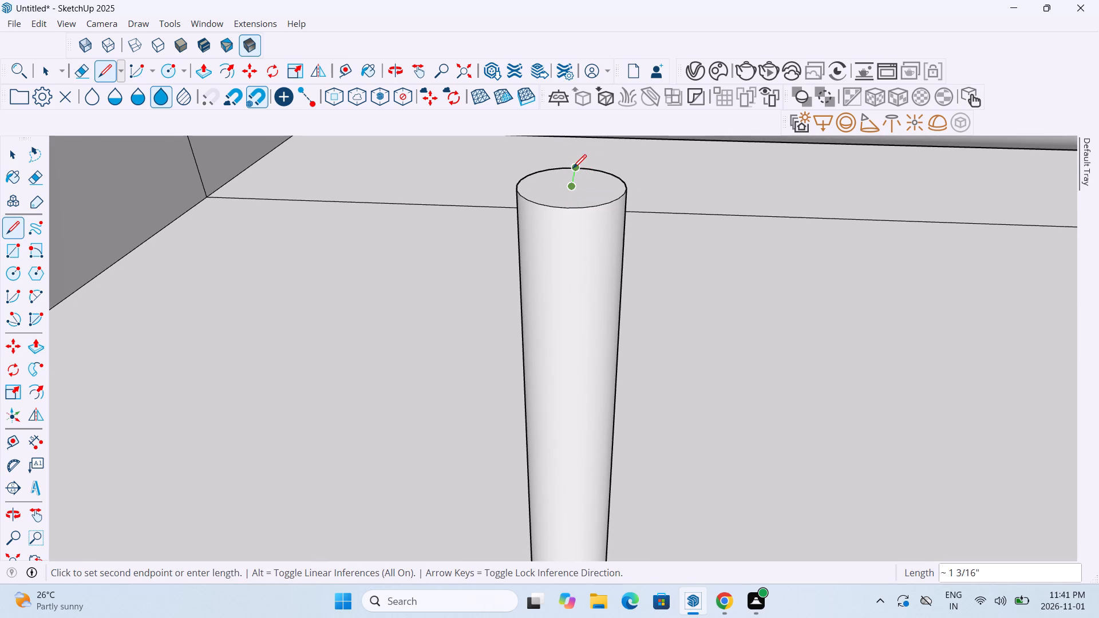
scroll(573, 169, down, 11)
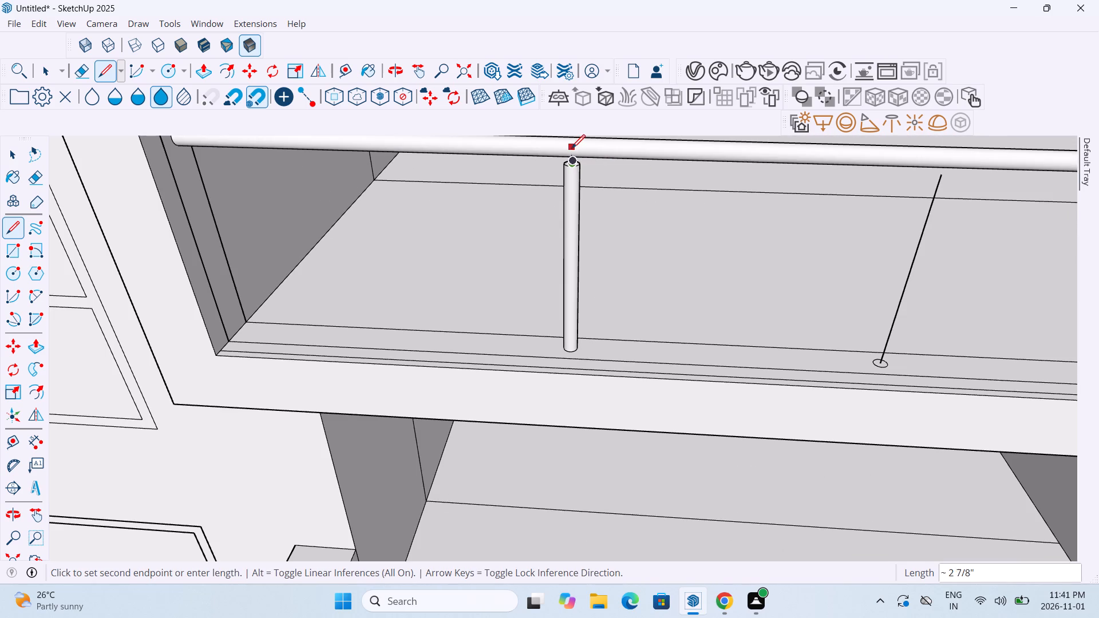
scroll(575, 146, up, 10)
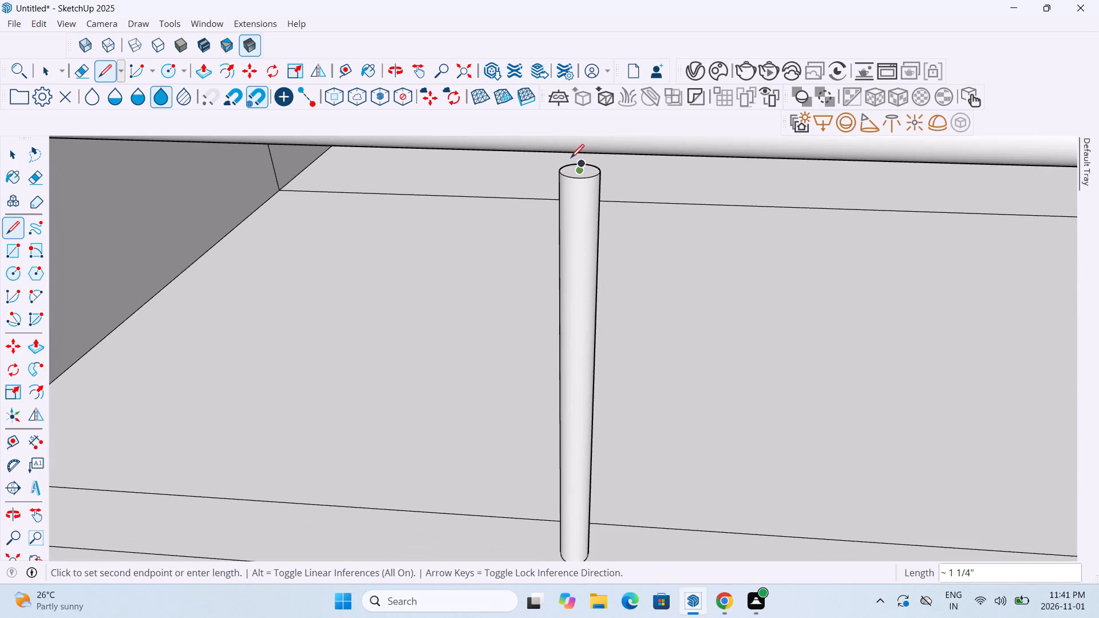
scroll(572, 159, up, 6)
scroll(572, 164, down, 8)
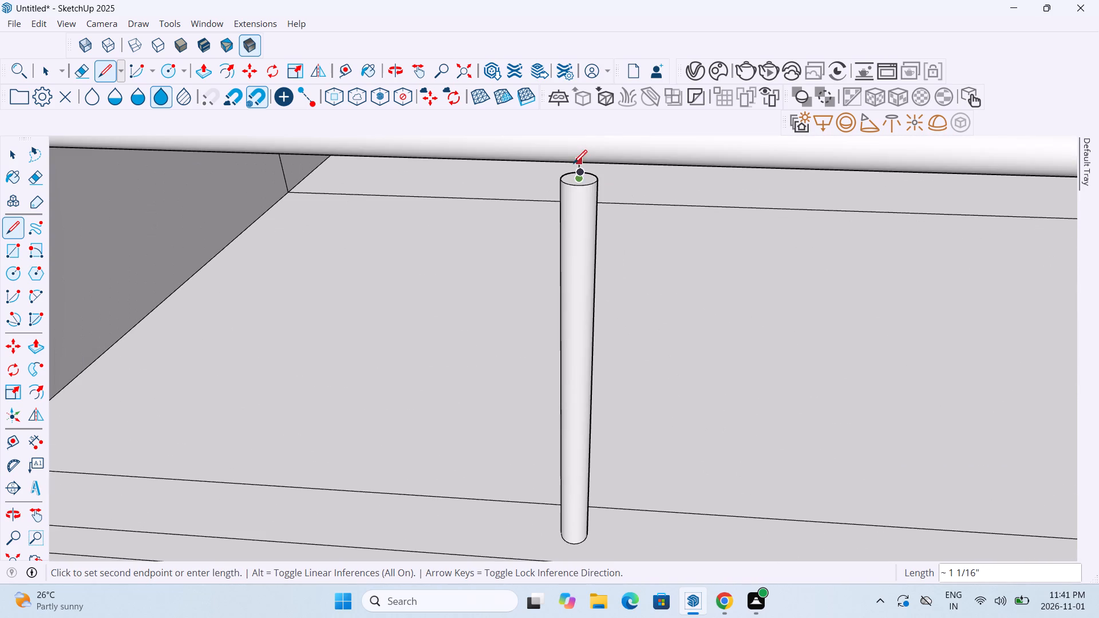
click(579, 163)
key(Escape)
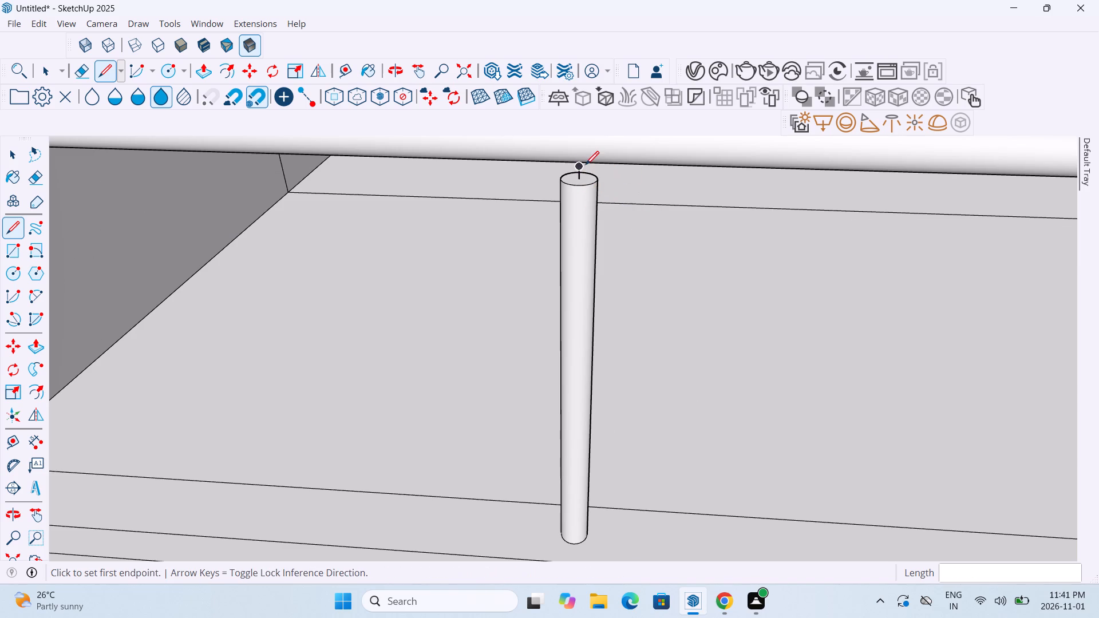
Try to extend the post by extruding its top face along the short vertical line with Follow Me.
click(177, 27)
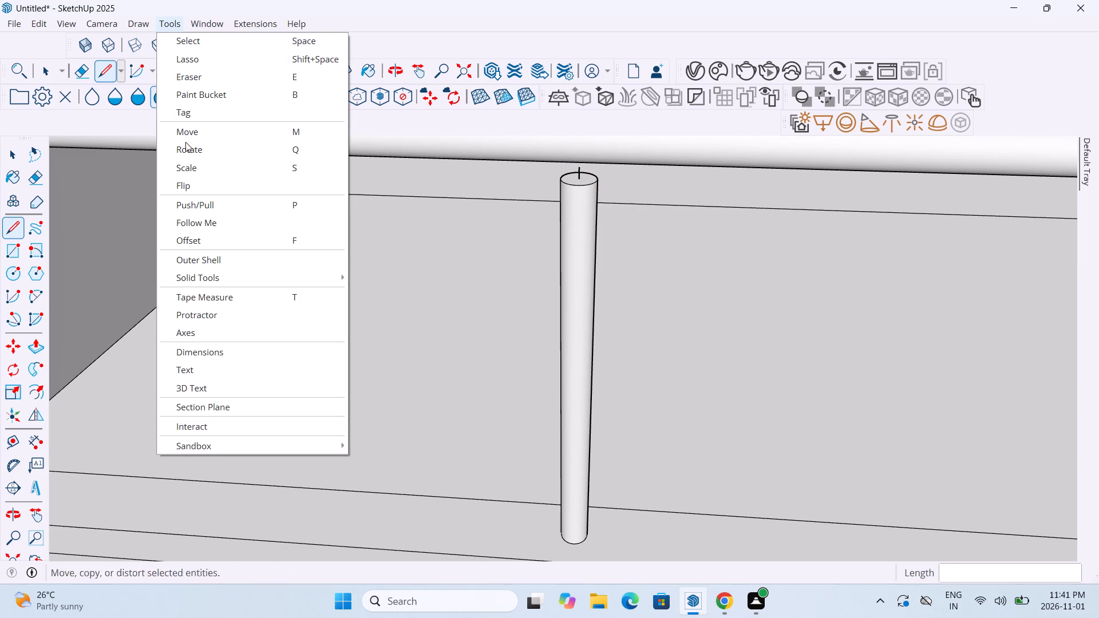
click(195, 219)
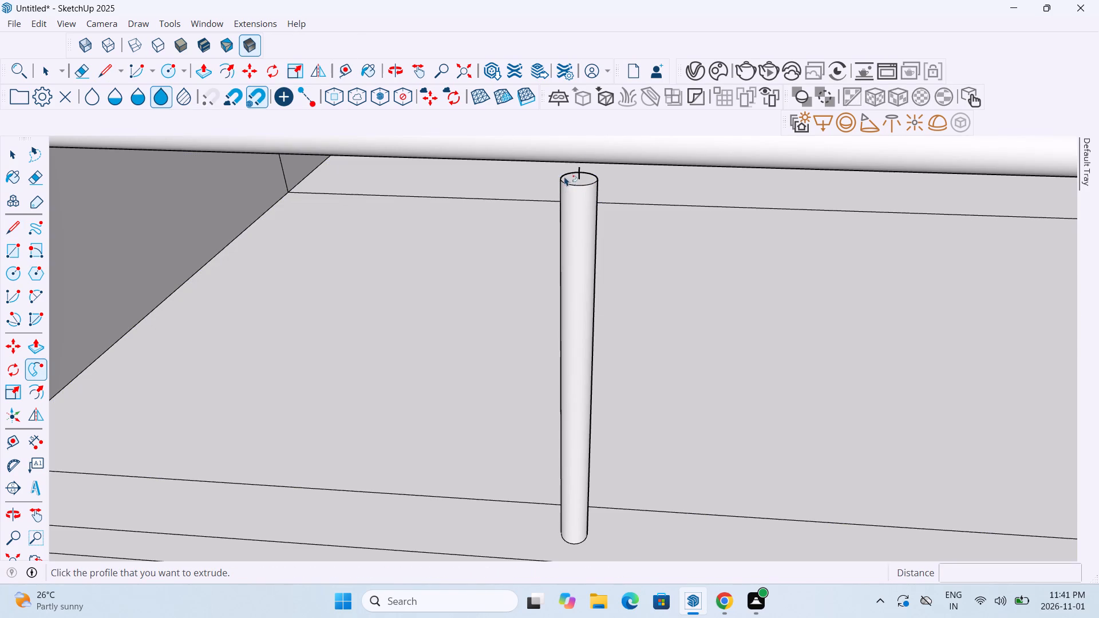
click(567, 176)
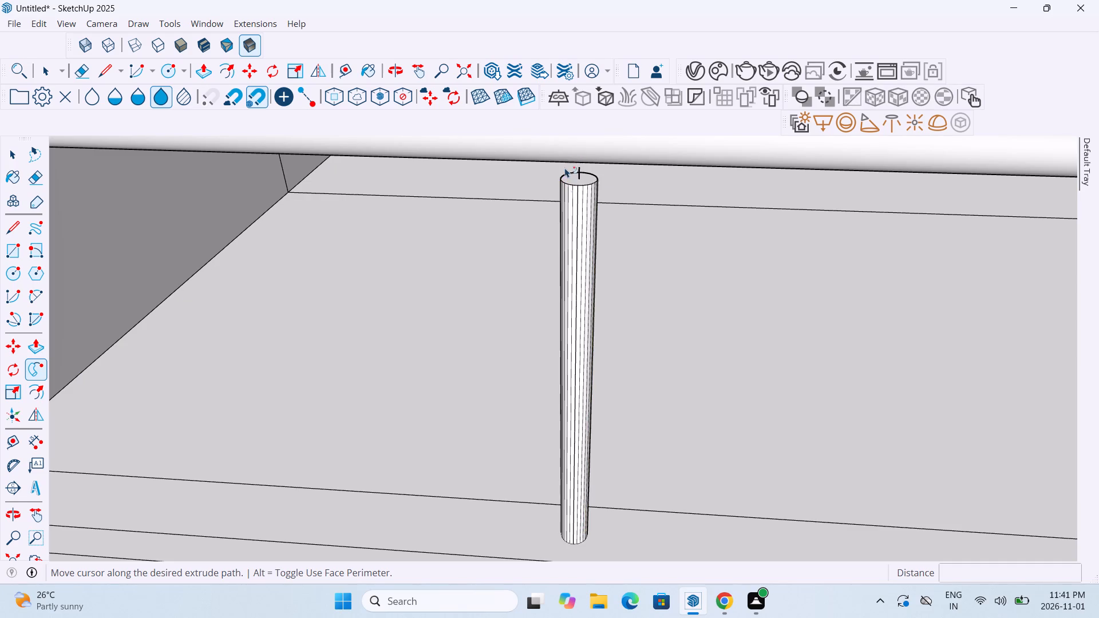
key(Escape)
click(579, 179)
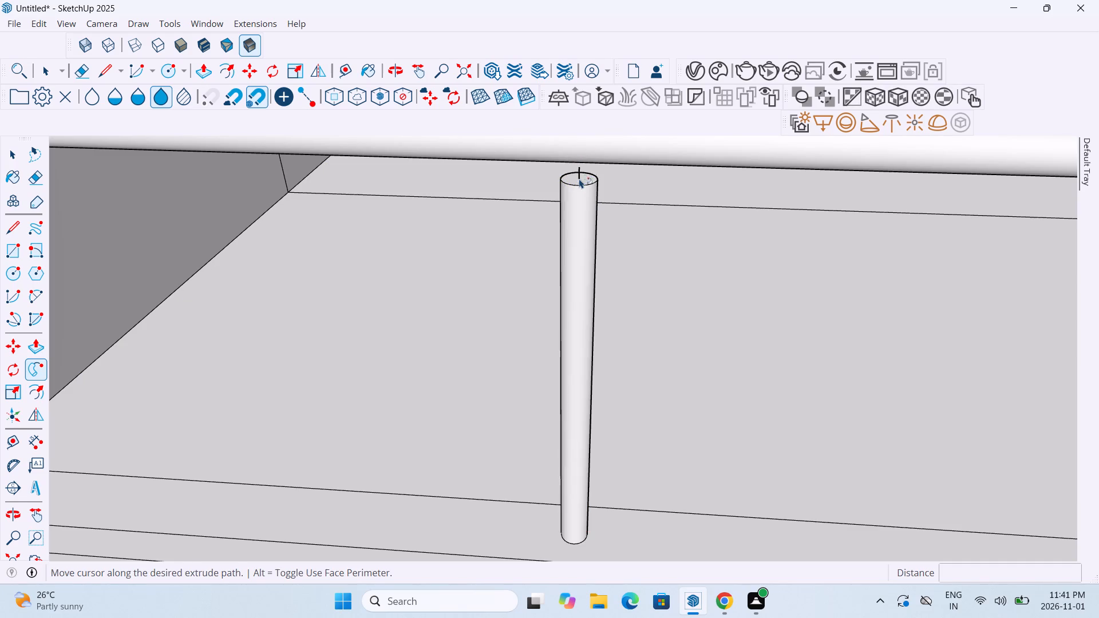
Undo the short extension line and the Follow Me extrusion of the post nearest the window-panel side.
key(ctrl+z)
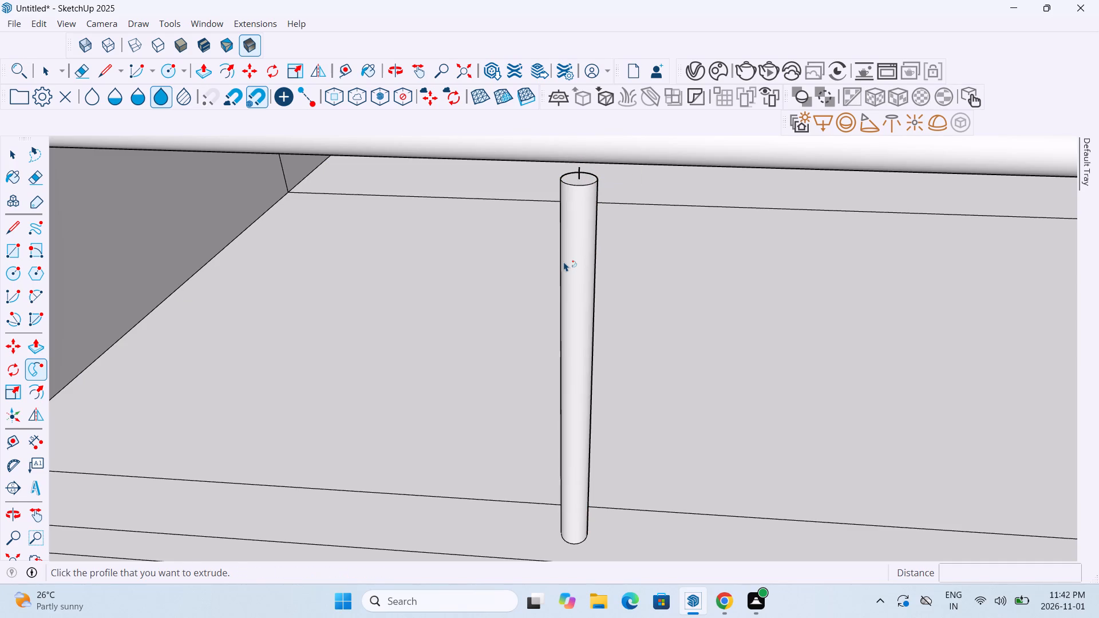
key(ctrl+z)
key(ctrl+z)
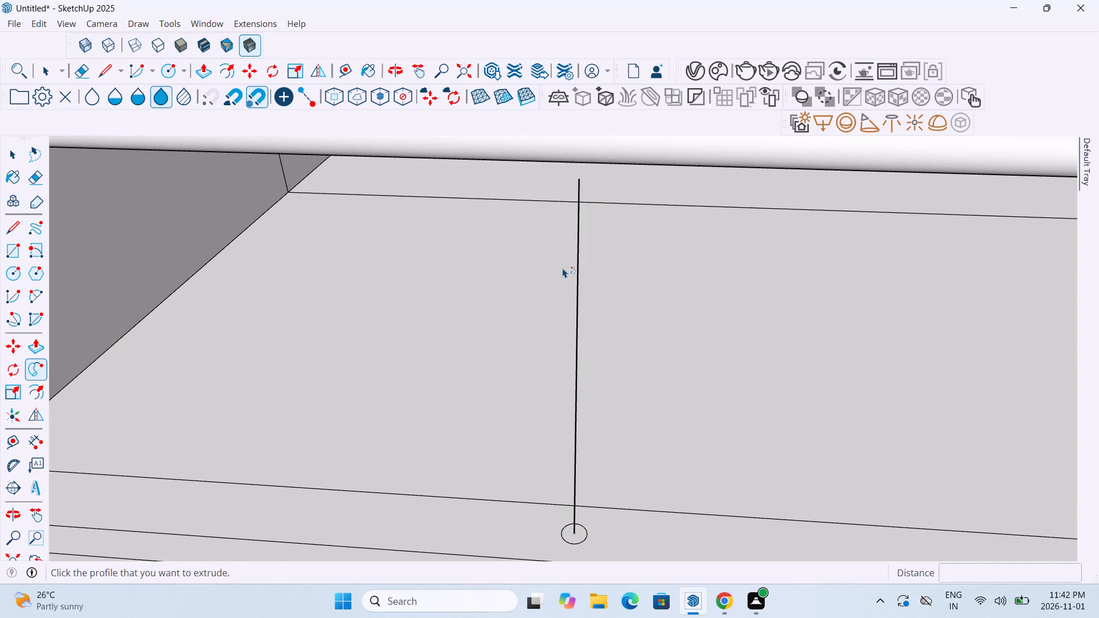
Undo the three vertical centre lines drawn from the post circles.
key(ctrl+z)
key(ctrl+z)
key(ctrl+z)
Draw a vertical line about 3' long from the centre of the post circle nearest the window panels up to the lowest railing tube.
click(112, 75)
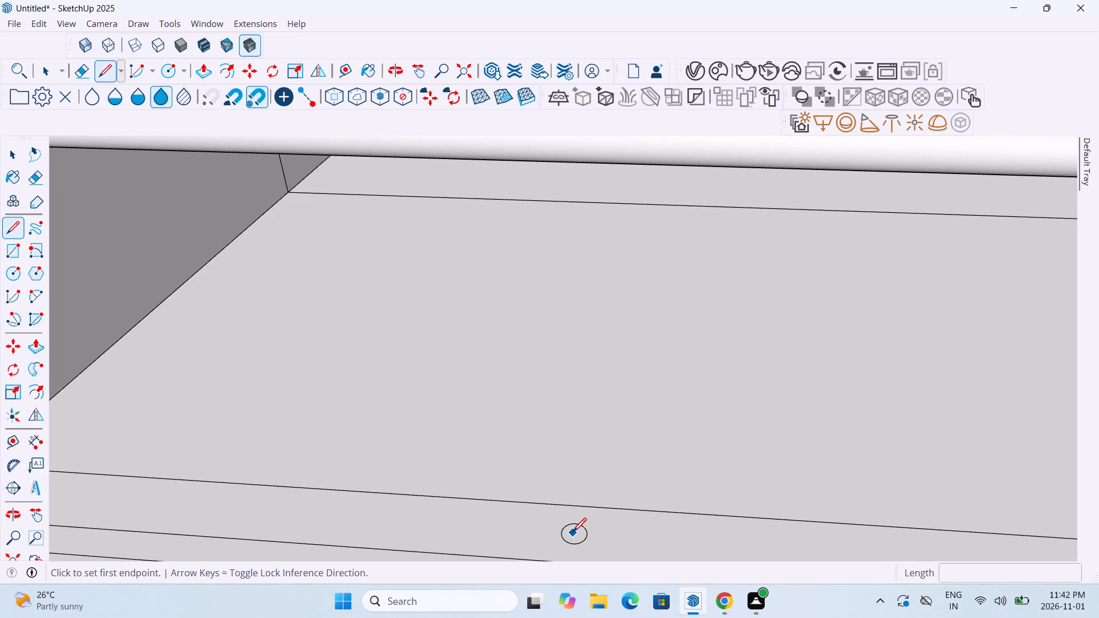
scroll(572, 532, up, 14)
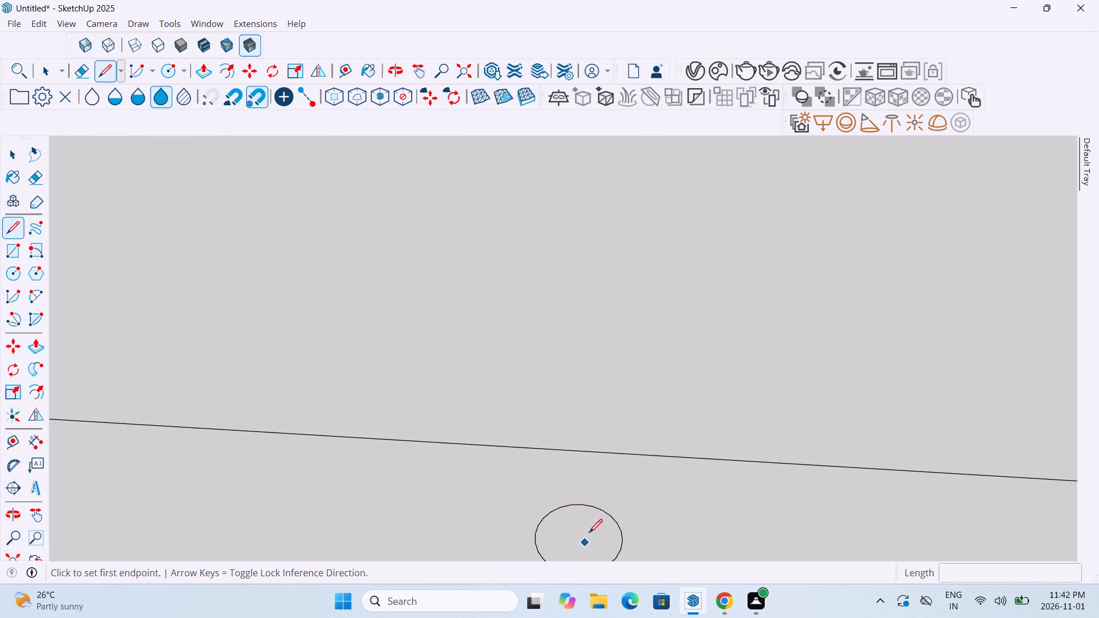
scroll(583, 533, down, 10)
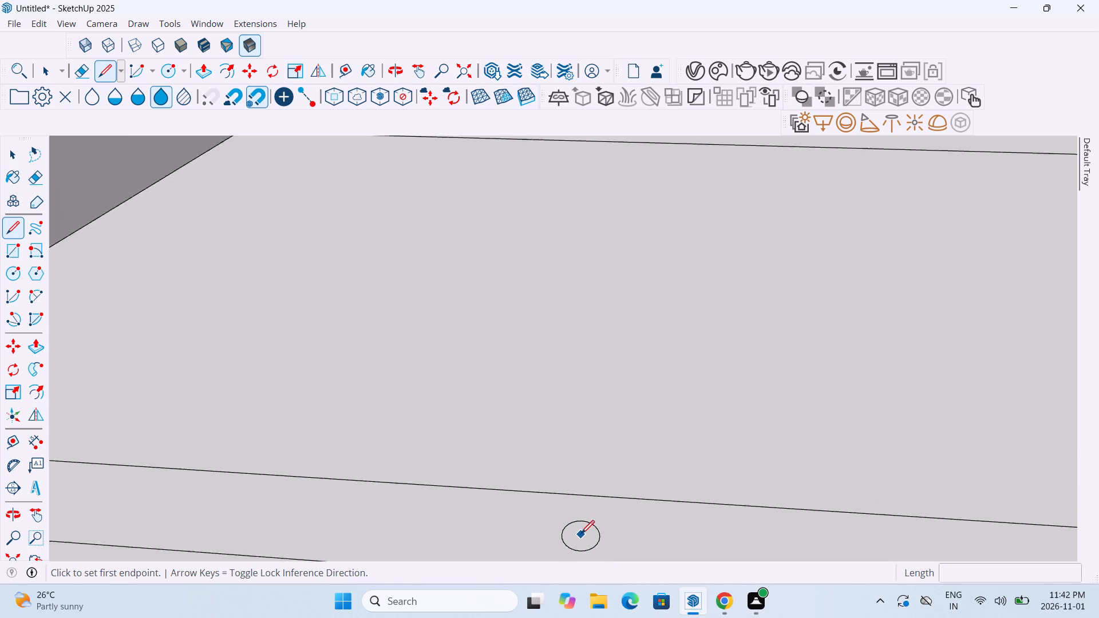
scroll(581, 535, down, 2)
scroll(582, 545, up, 10)
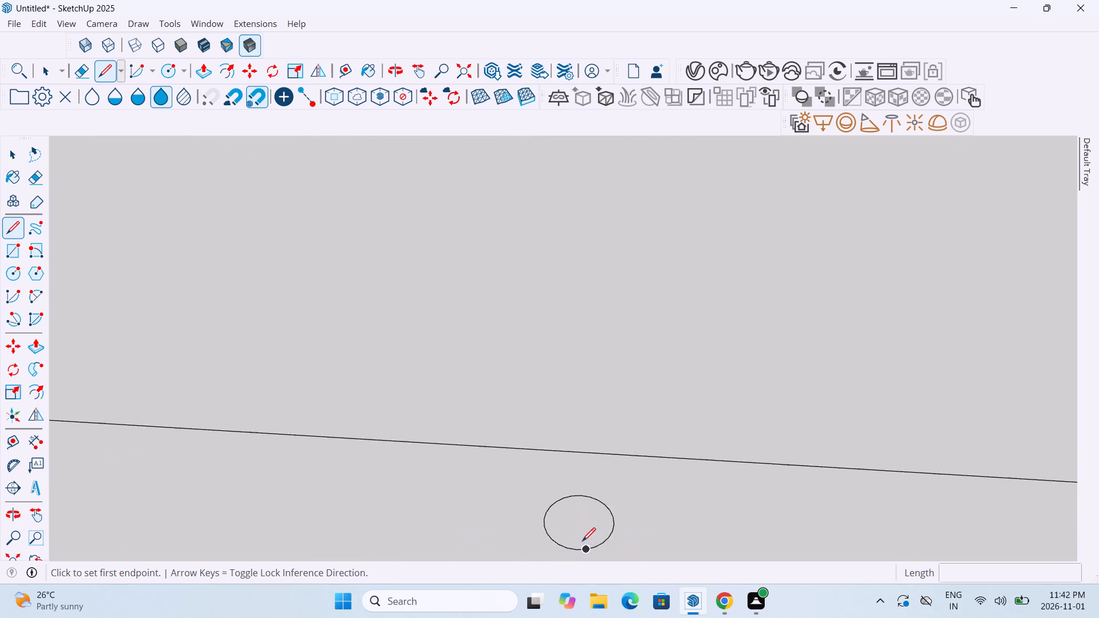
scroll(582, 542, up, 5)
scroll(582, 542, down, 1)
scroll(582, 542, up, 4)
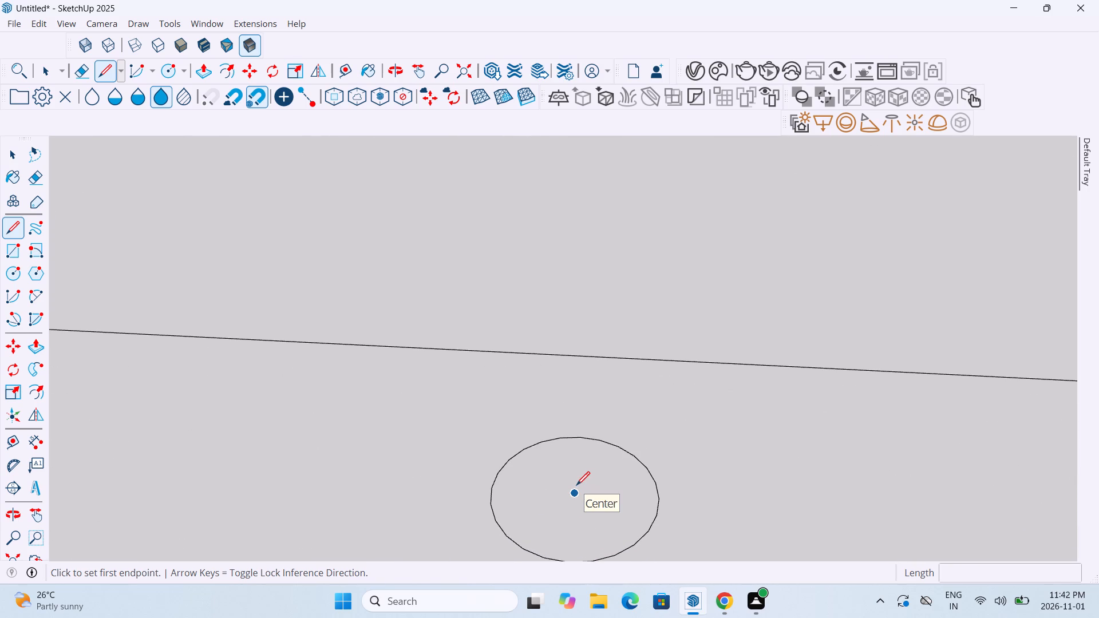
click(576, 486)
scroll(567, 422, down, 15)
scroll(560, 423, down, 6)
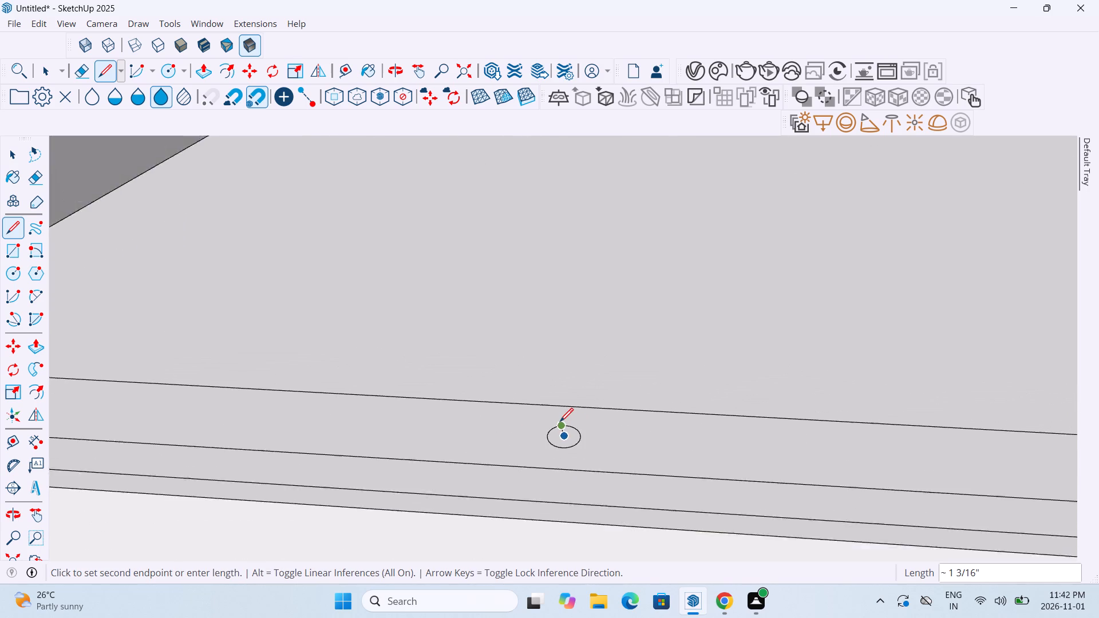
scroll(560, 423, down, 12)
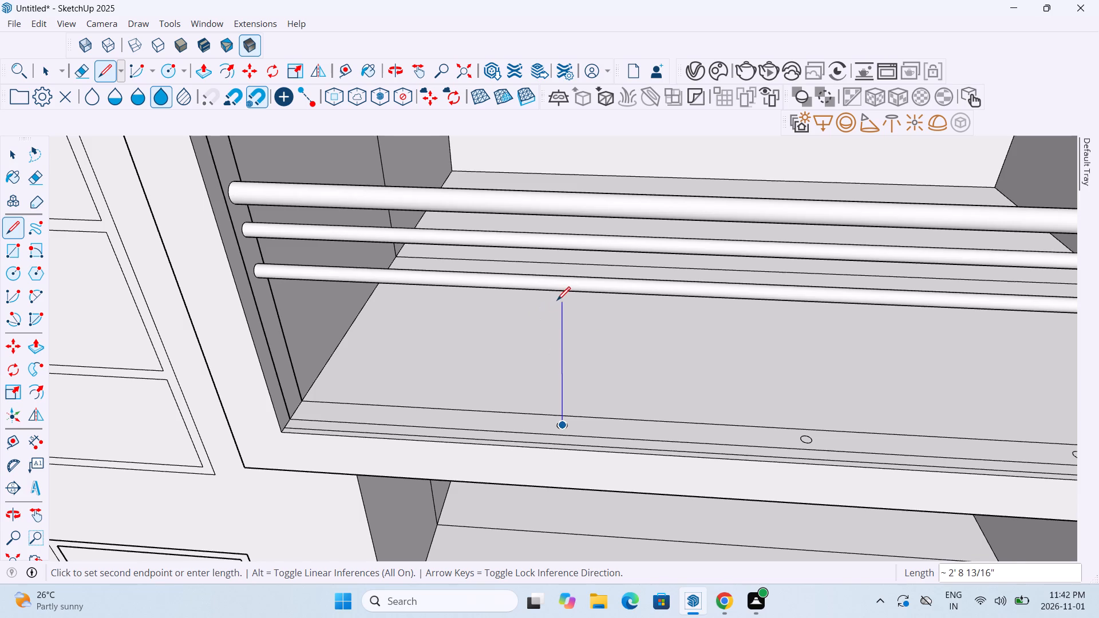
scroll(558, 299, up, 15)
scroll(564, 286, down, 6)
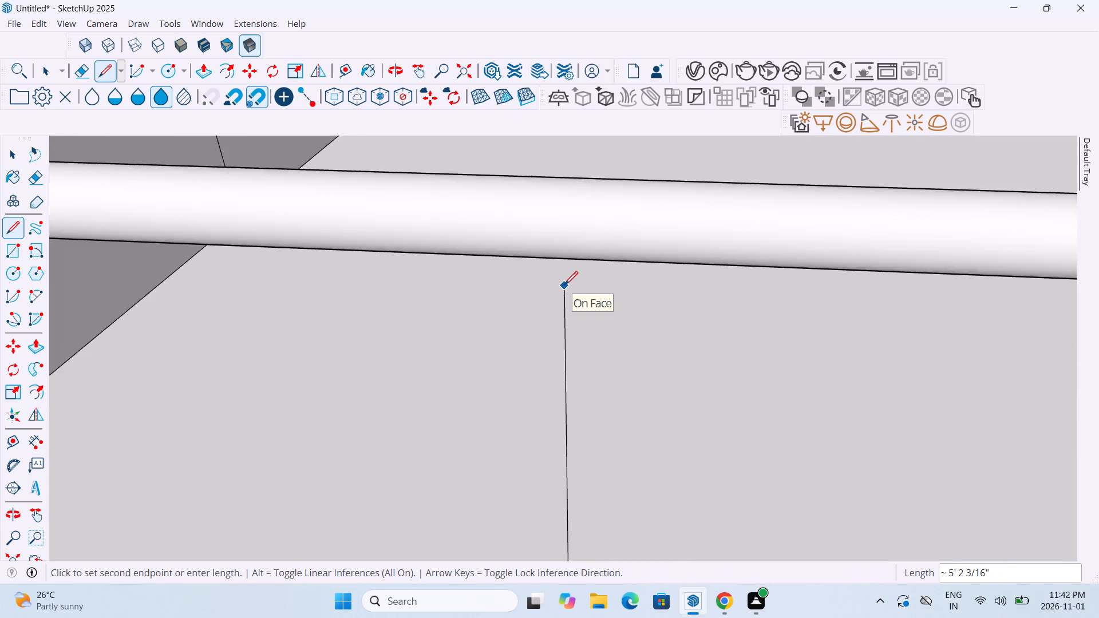
middle_drag(564, 286, 579, 266)
scroll(579, 264, down, 6)
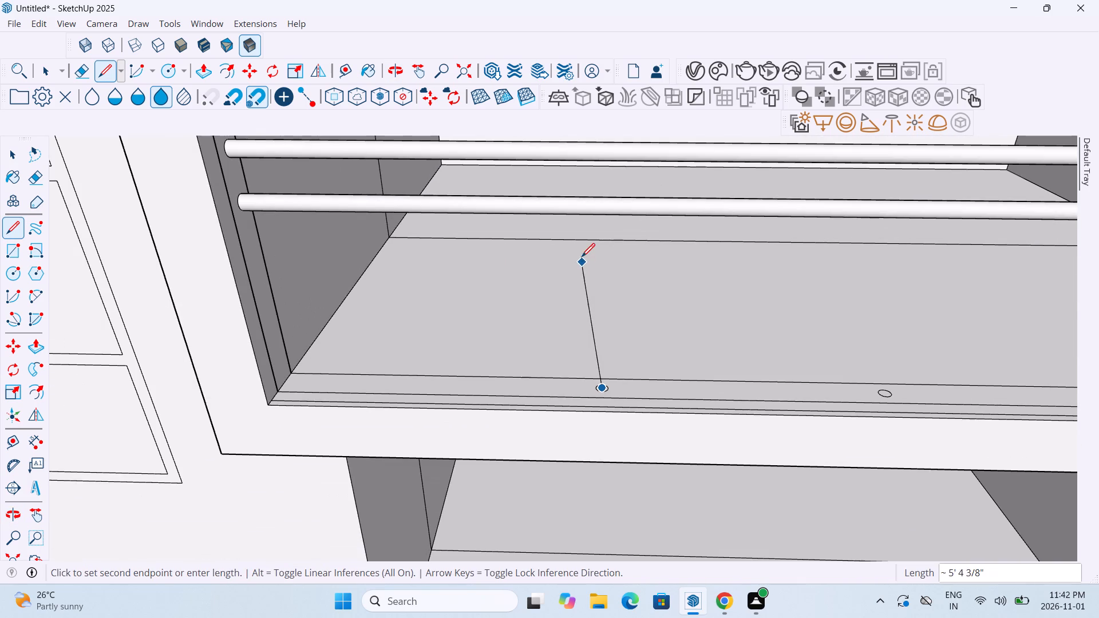
middle_drag(589, 217, 589, 216)
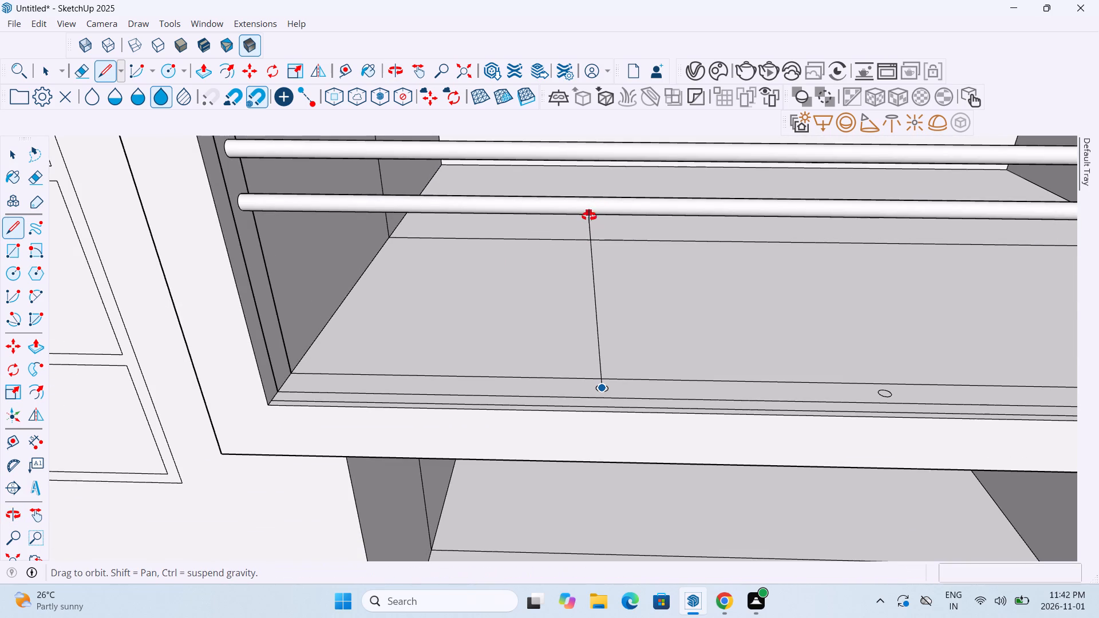
middle_drag(589, 216, 591, 187)
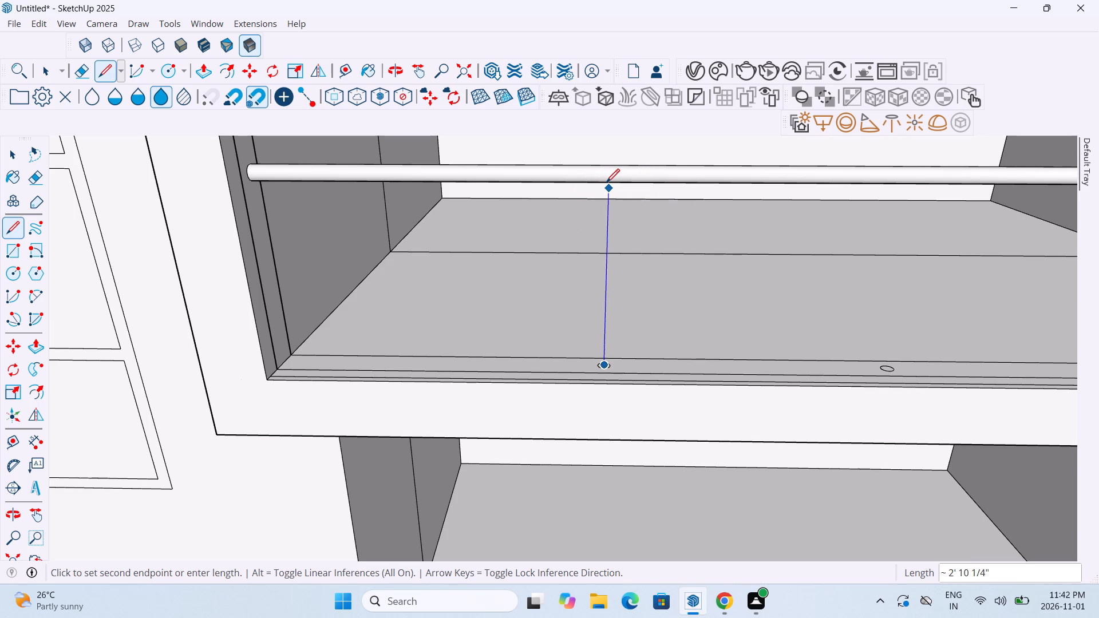
scroll(599, 190, up, 1)
scroll(599, 190, down, 1)
scroll(599, 190, up, 3)
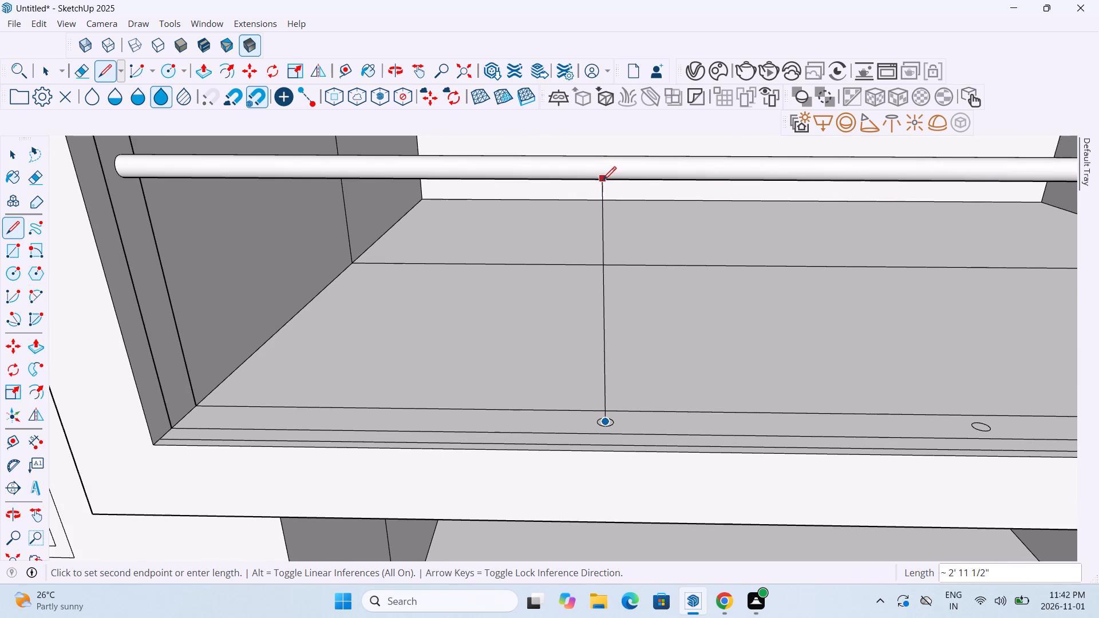
click(604, 173)
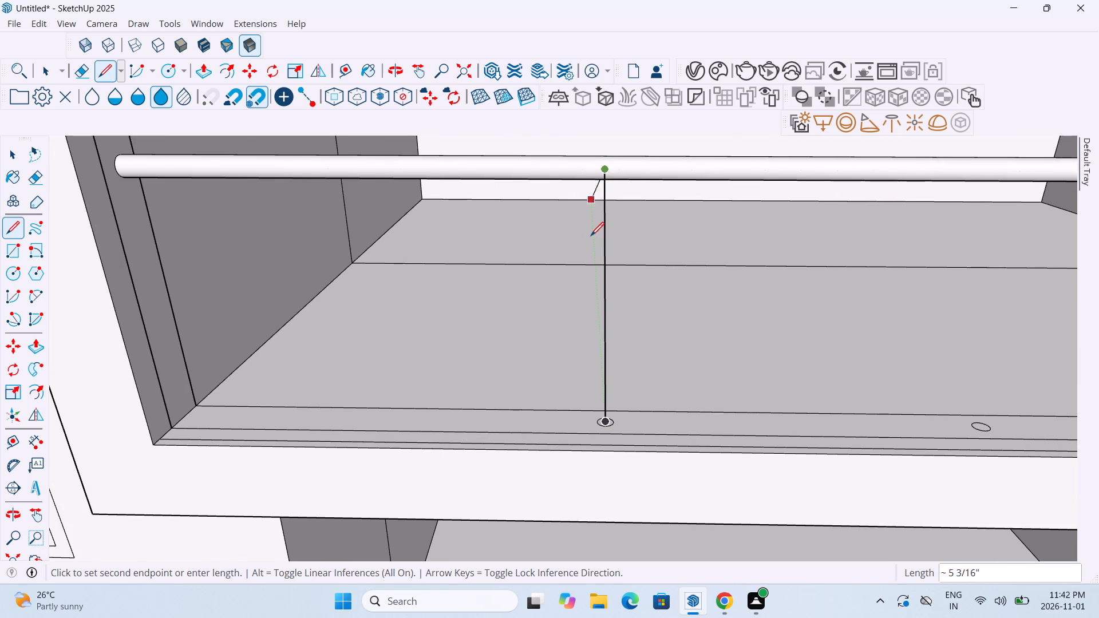
key(Escape)
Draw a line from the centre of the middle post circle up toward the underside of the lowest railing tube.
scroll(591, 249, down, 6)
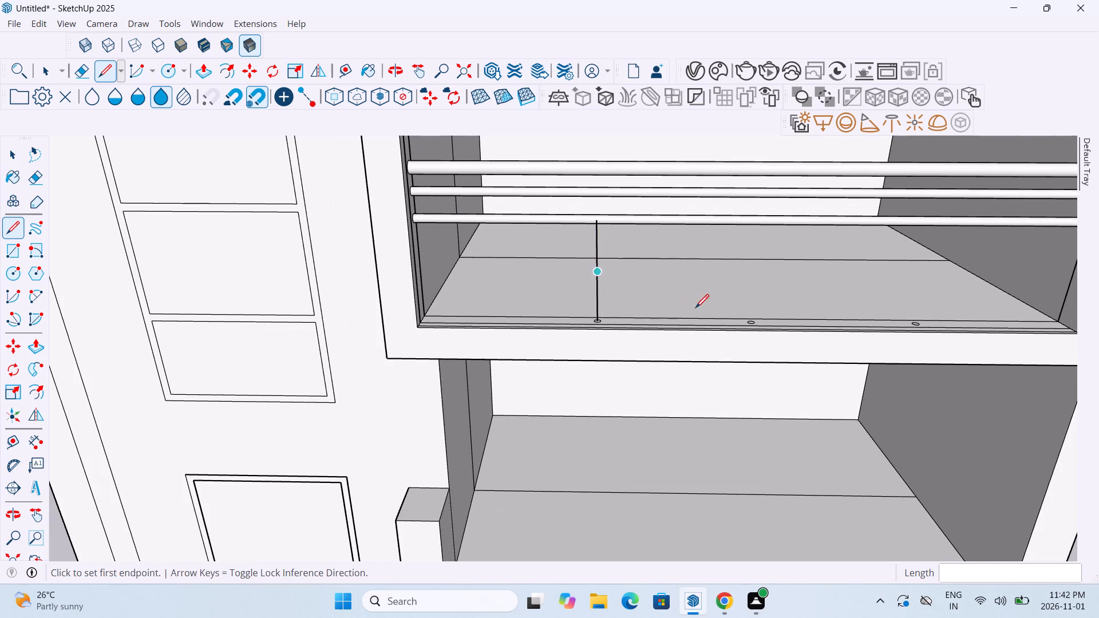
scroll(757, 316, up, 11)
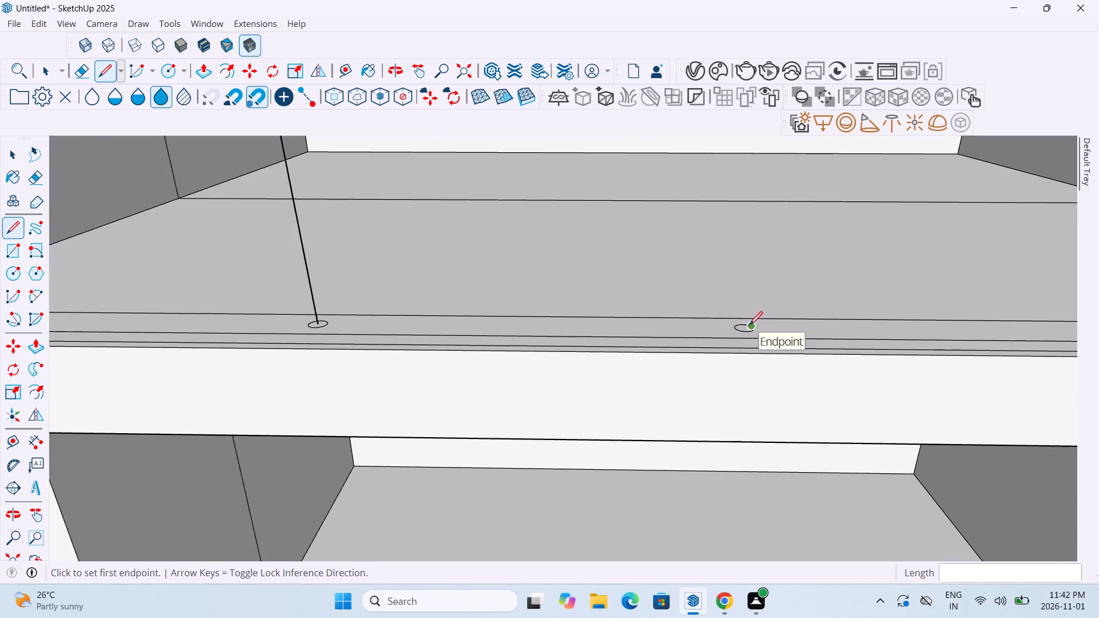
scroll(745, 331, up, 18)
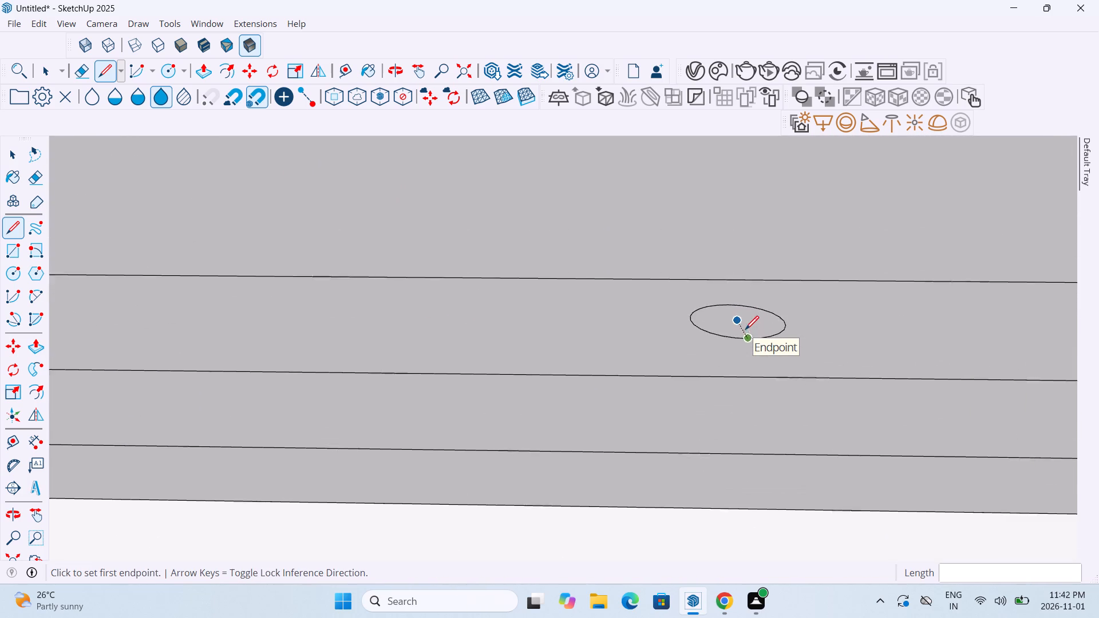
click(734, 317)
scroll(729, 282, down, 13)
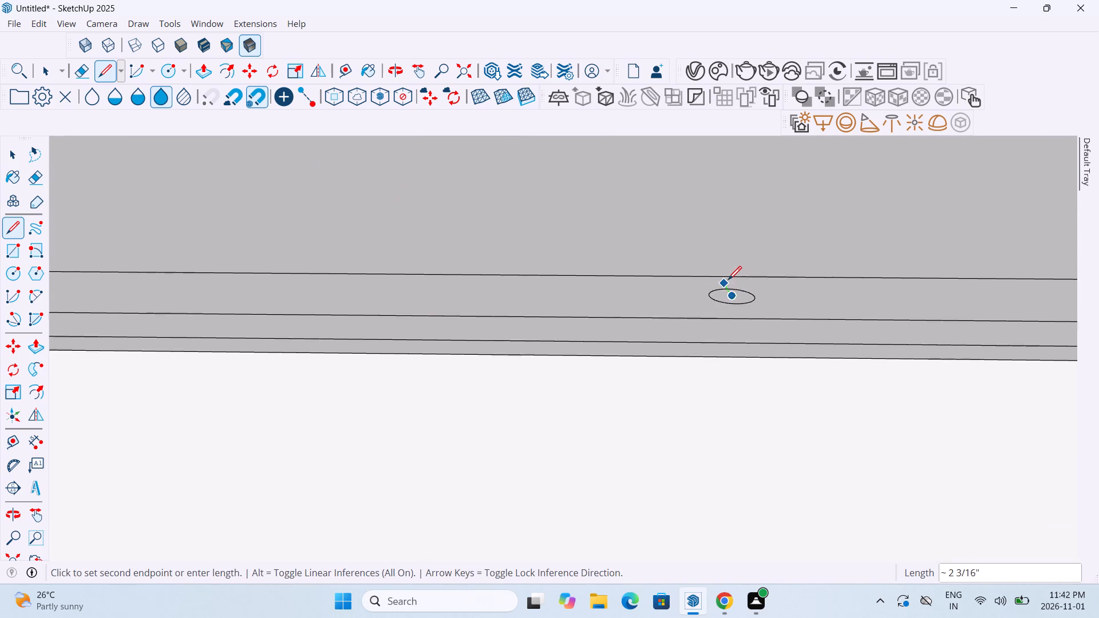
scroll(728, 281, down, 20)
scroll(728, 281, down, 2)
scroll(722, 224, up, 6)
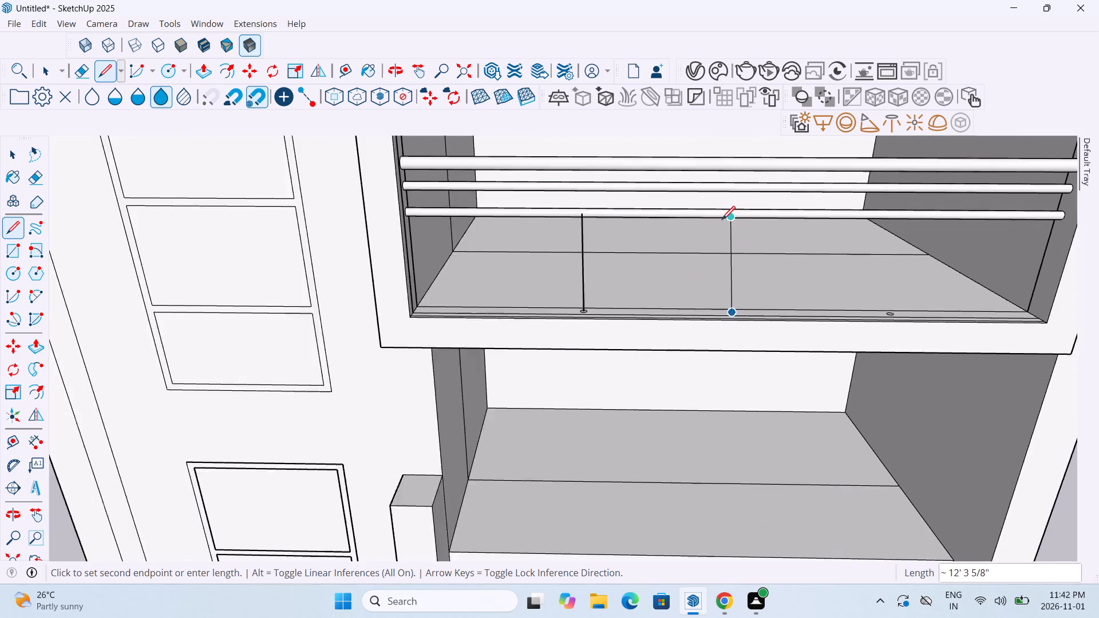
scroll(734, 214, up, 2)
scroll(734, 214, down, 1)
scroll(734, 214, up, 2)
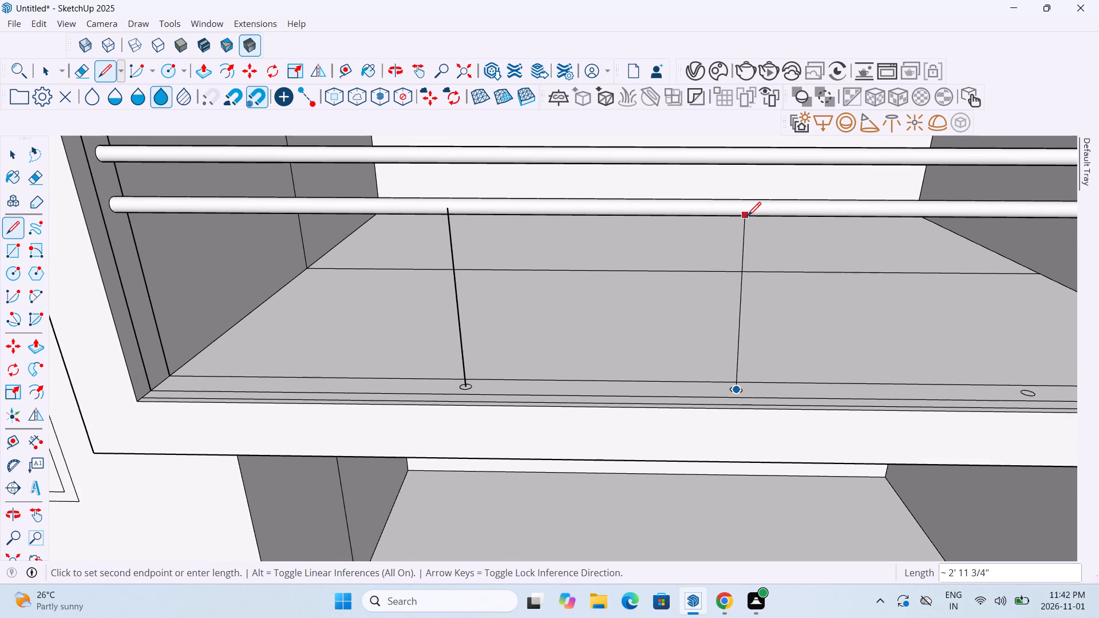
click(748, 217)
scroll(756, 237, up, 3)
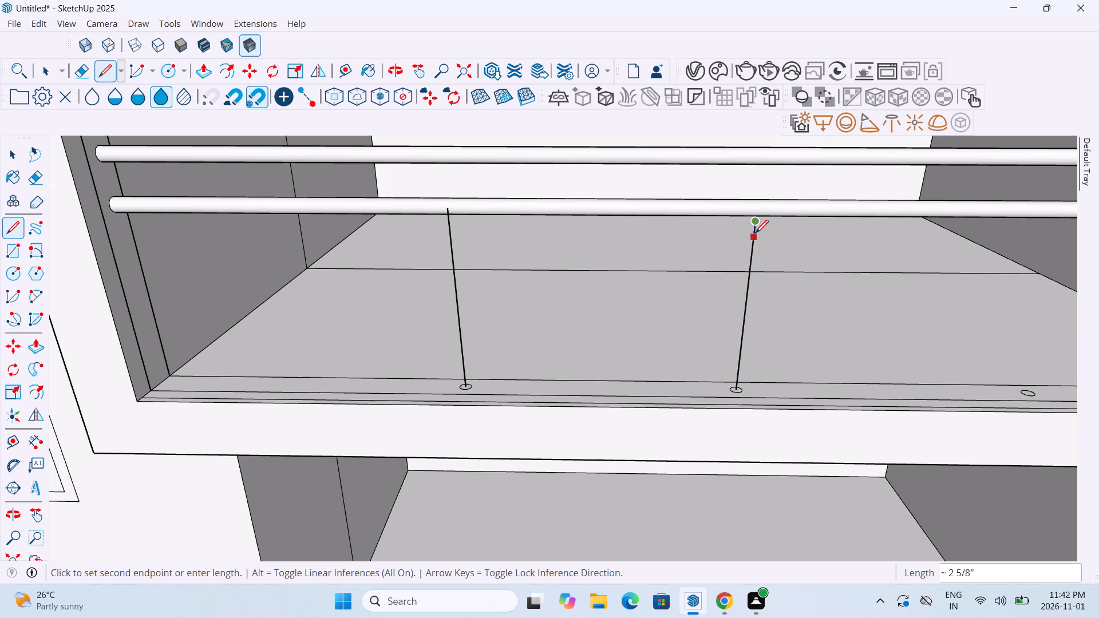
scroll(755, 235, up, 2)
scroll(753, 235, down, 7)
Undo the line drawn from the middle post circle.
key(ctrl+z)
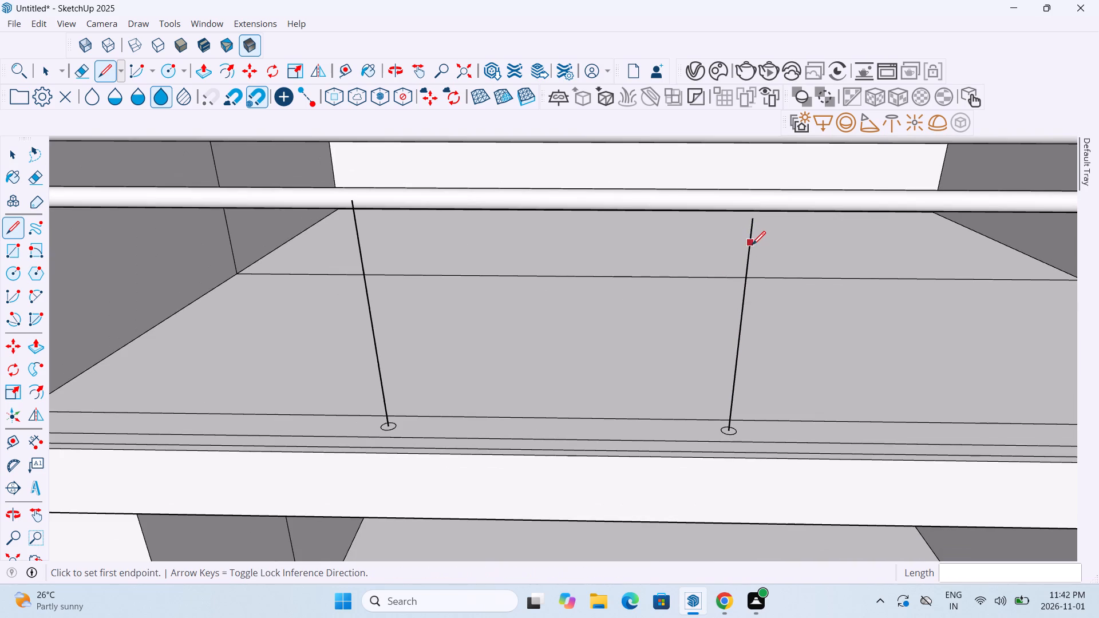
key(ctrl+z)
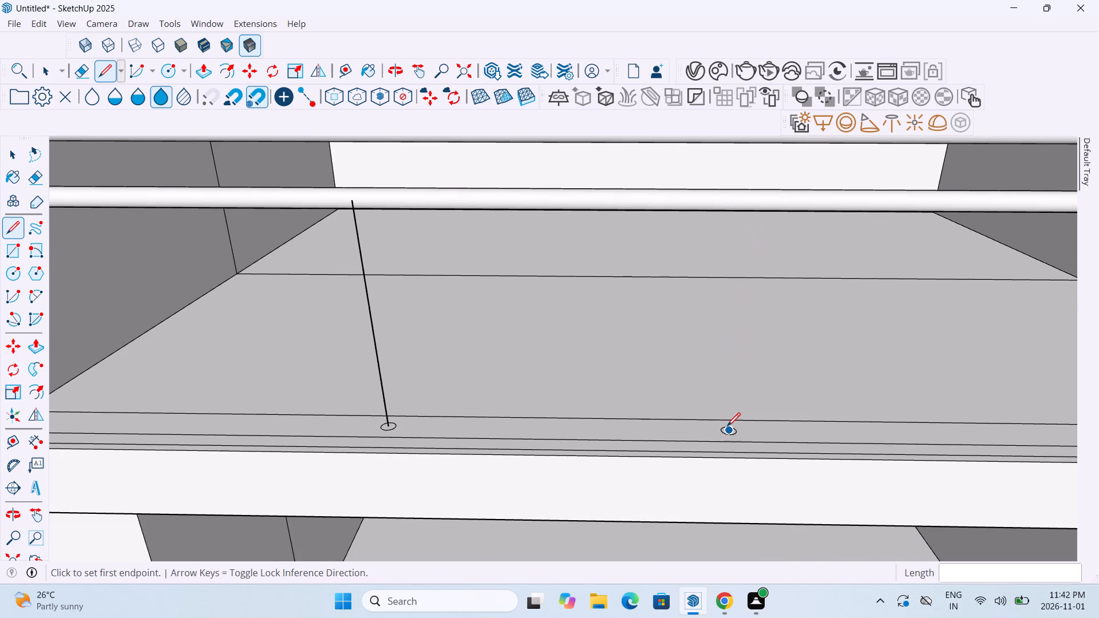
Redraw the middle post's centre line from its circle's centre up to the lowest railing tube, about 3' 11/16" long.
click(727, 427)
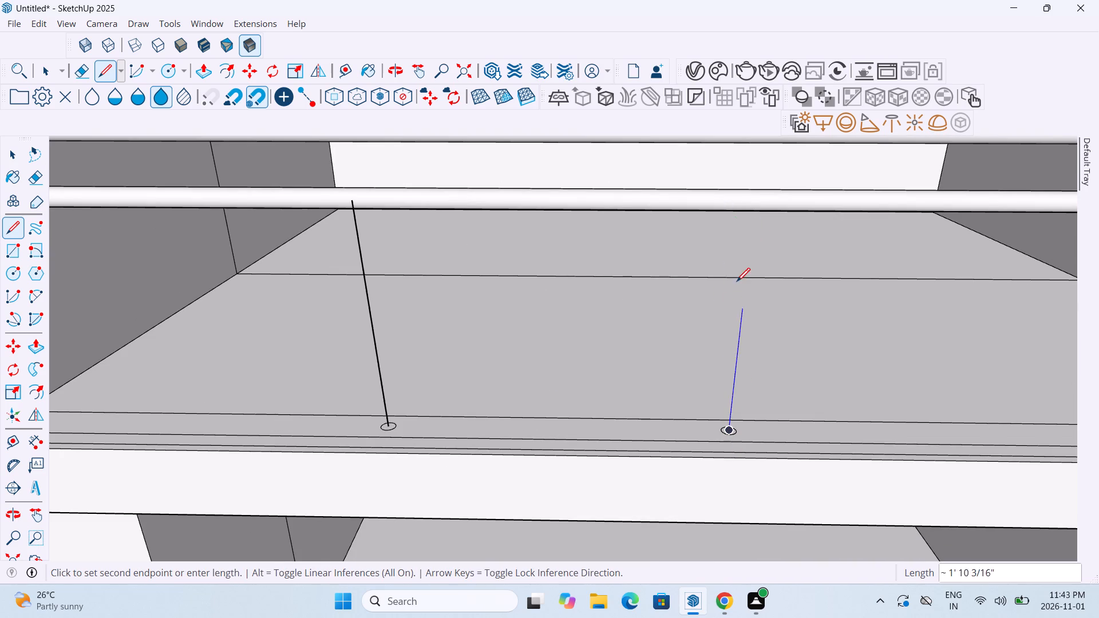
click(751, 209)
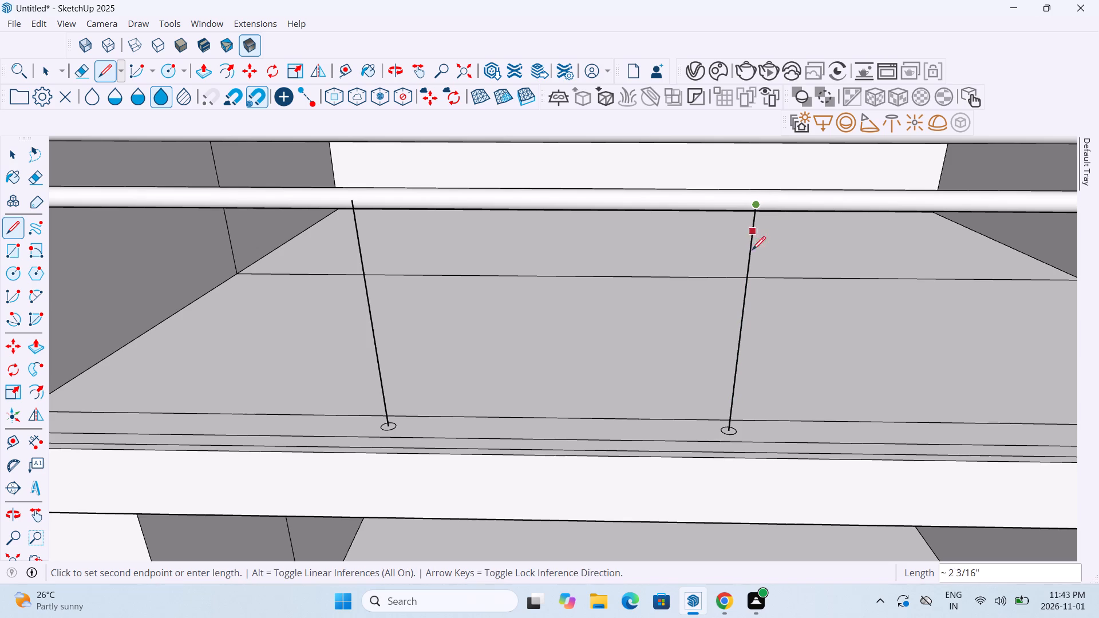
key(Escape)
Draw the third post's centre line, about 3' long, from its circle's centre up to the lowest railing tube, then end the line.
scroll(773, 312, down, 6)
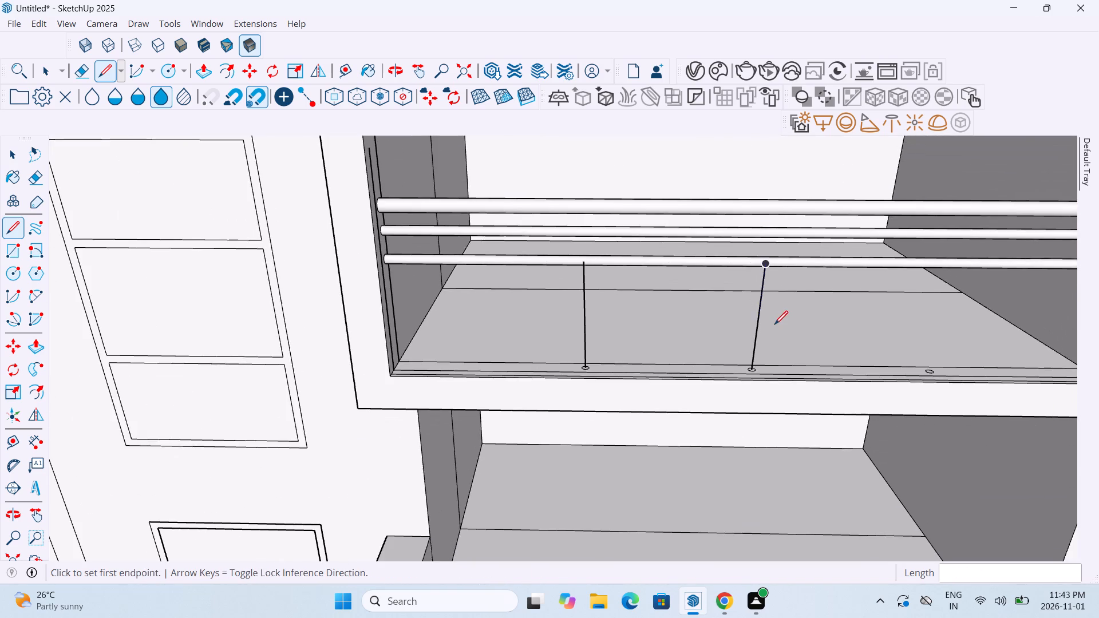
scroll(775, 329, down, 7)
scroll(880, 349, up, 12)
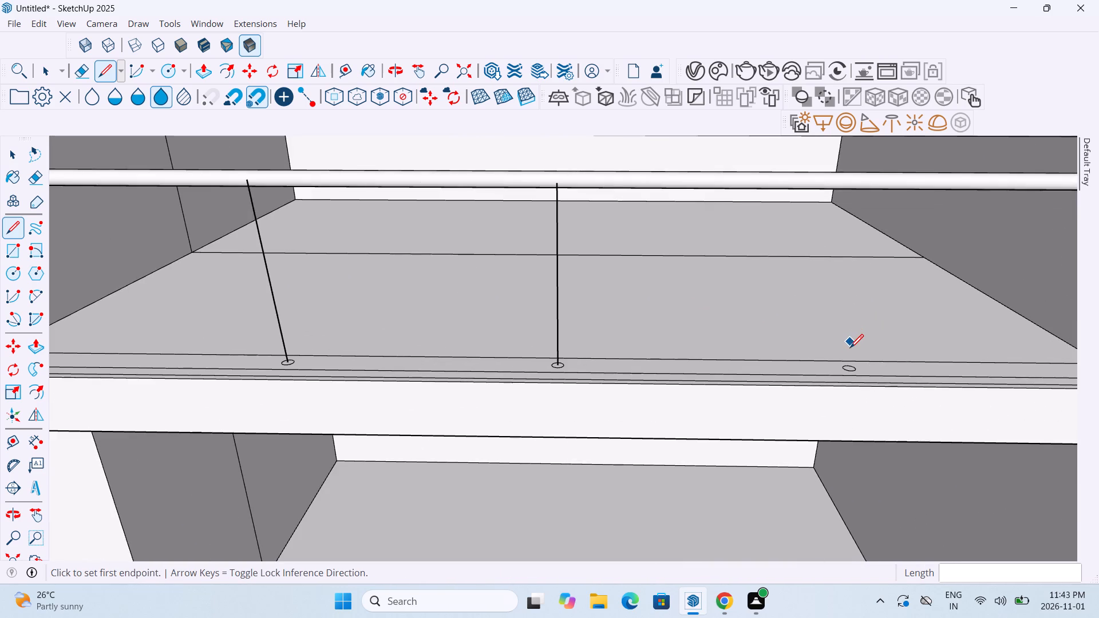
scroll(851, 355, up, 13)
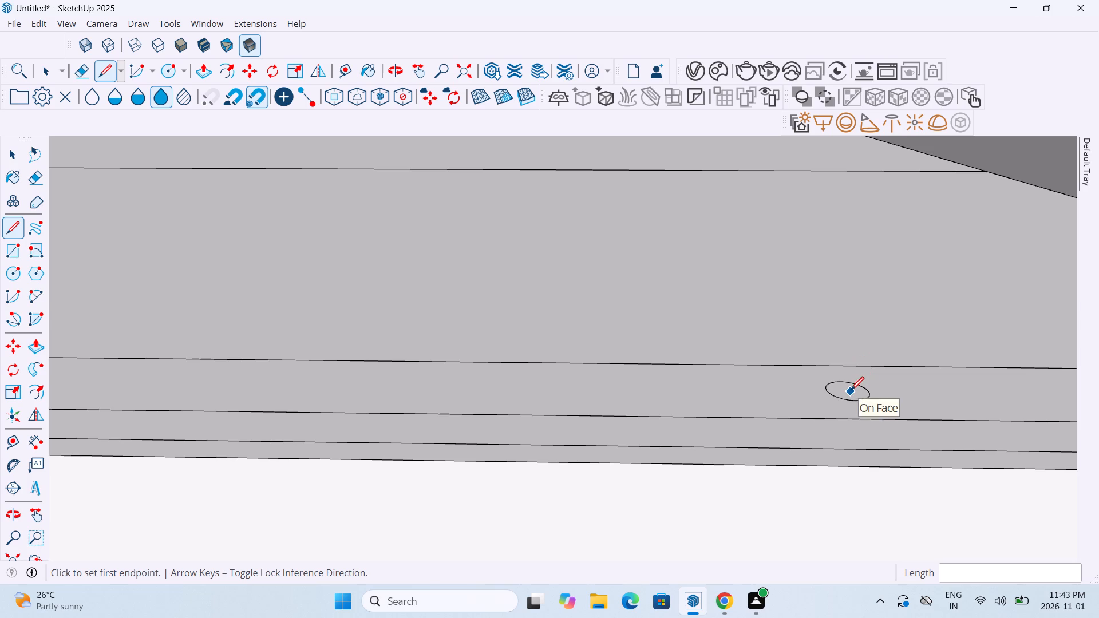
scroll(848, 391, up, 6)
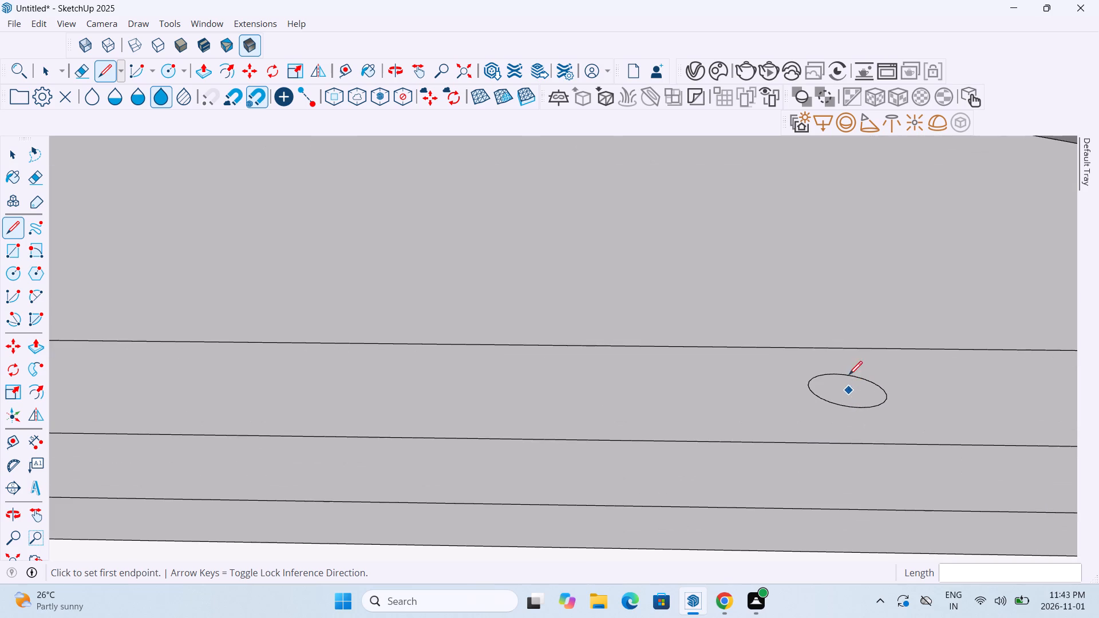
scroll(844, 390, up, 4)
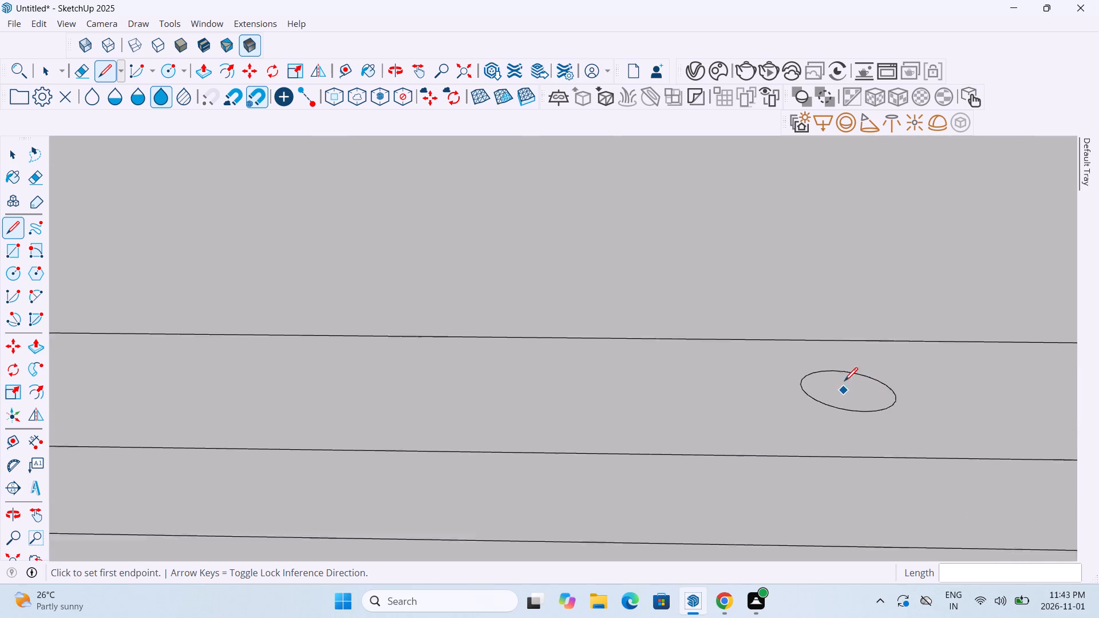
scroll(844, 382, up, 12)
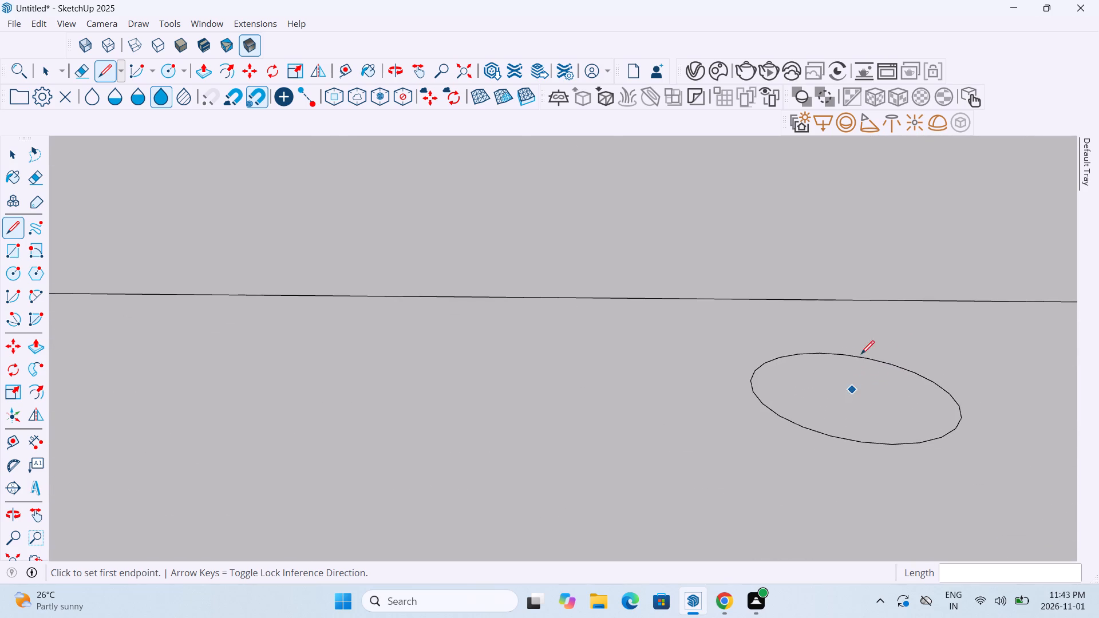
scroll(861, 355, up, 8)
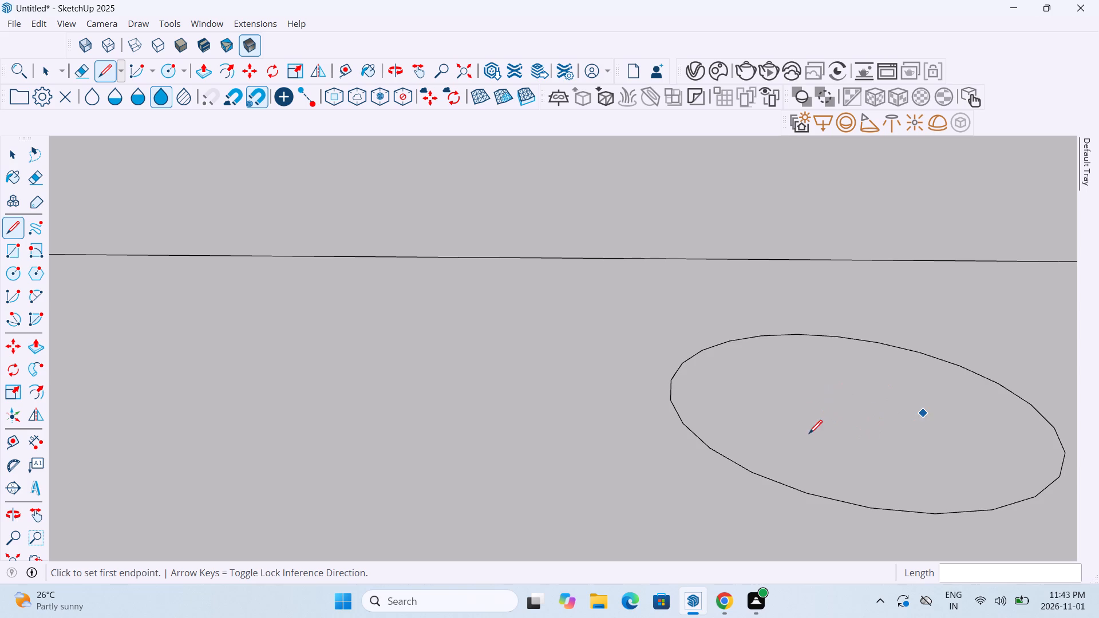
scroll(840, 442, down, 5)
scroll(888, 373, down, 7)
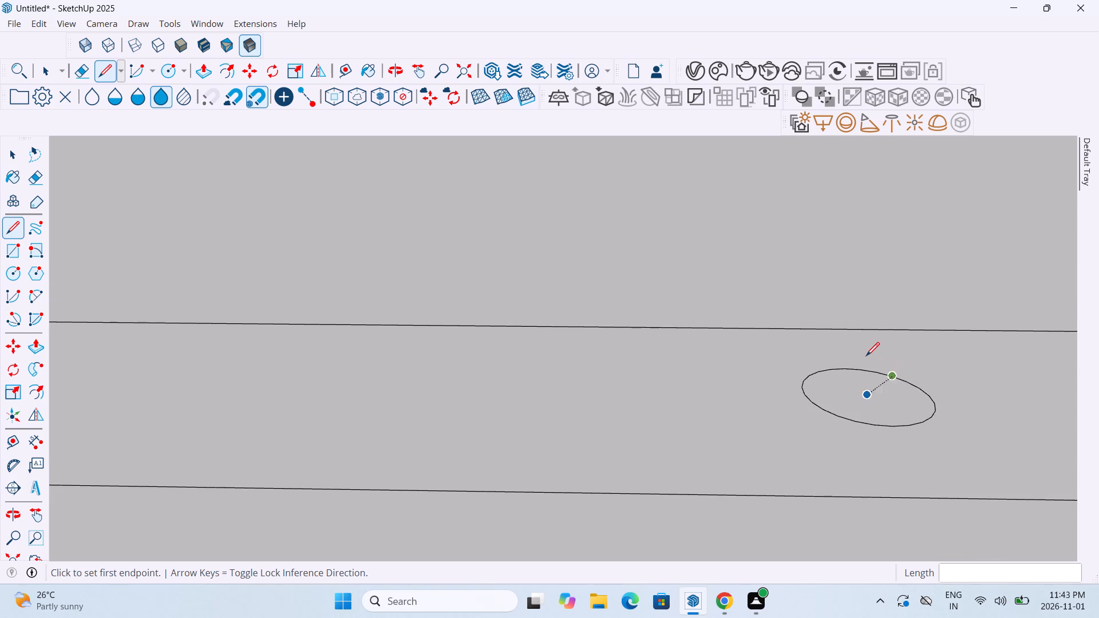
click(869, 398)
scroll(851, 365, down, 4)
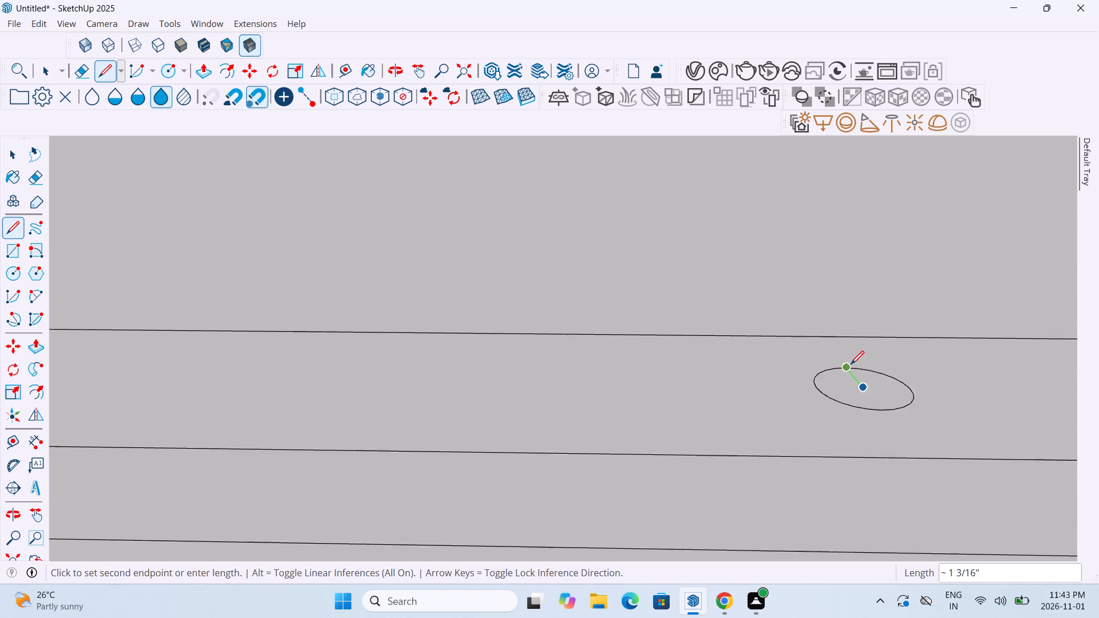
scroll(851, 366, down, 10)
scroll(851, 369, down, 20)
scroll(851, 369, down, 11)
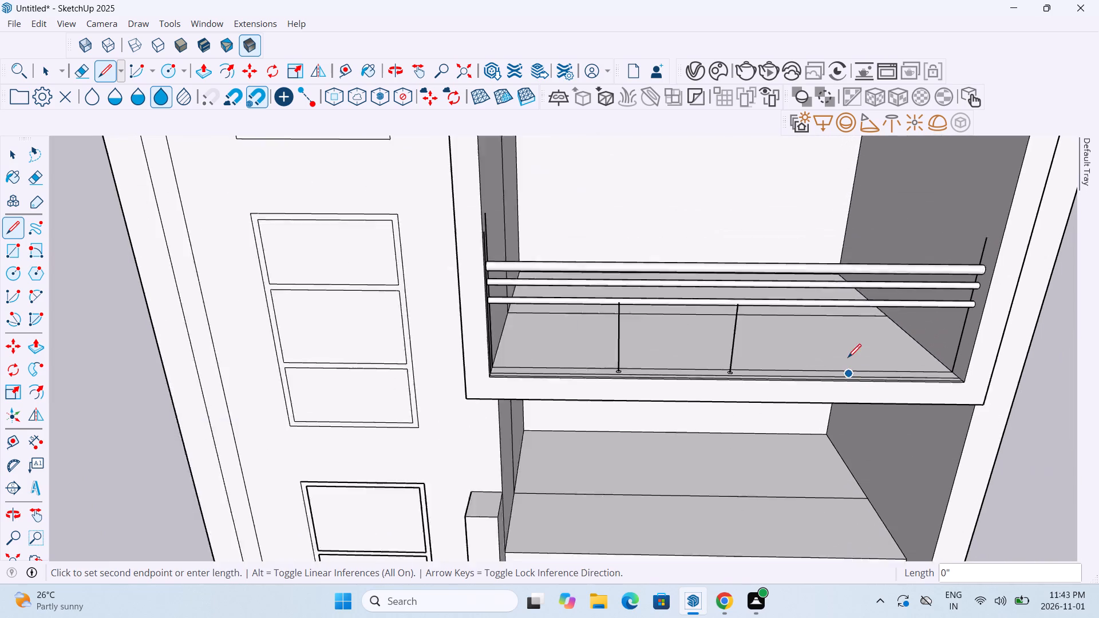
scroll(859, 319, up, 3)
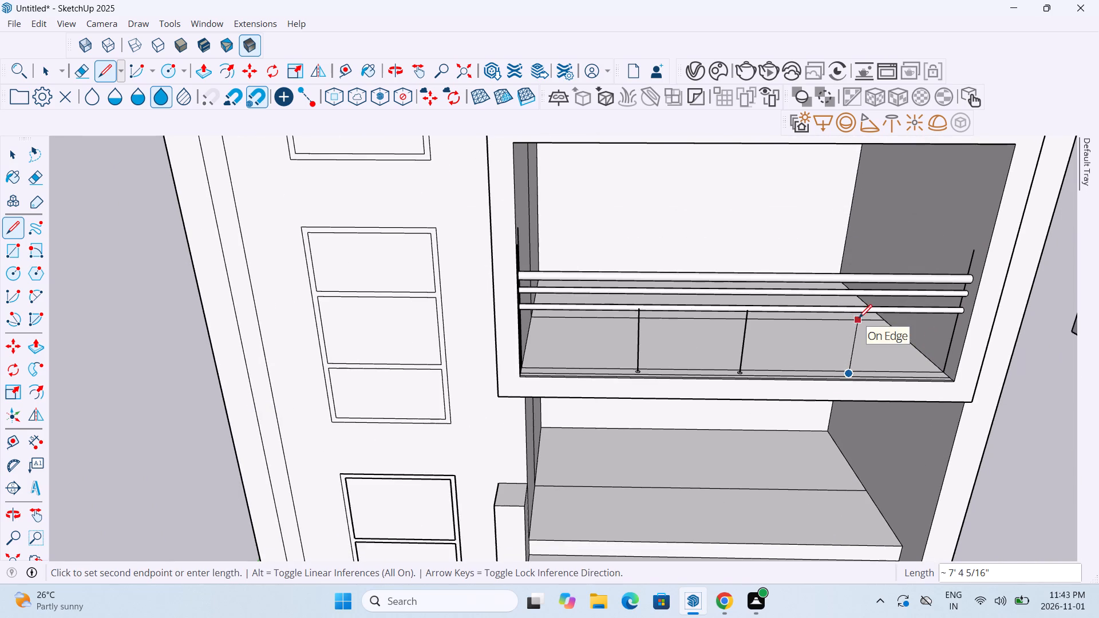
scroll(859, 319, up, 3)
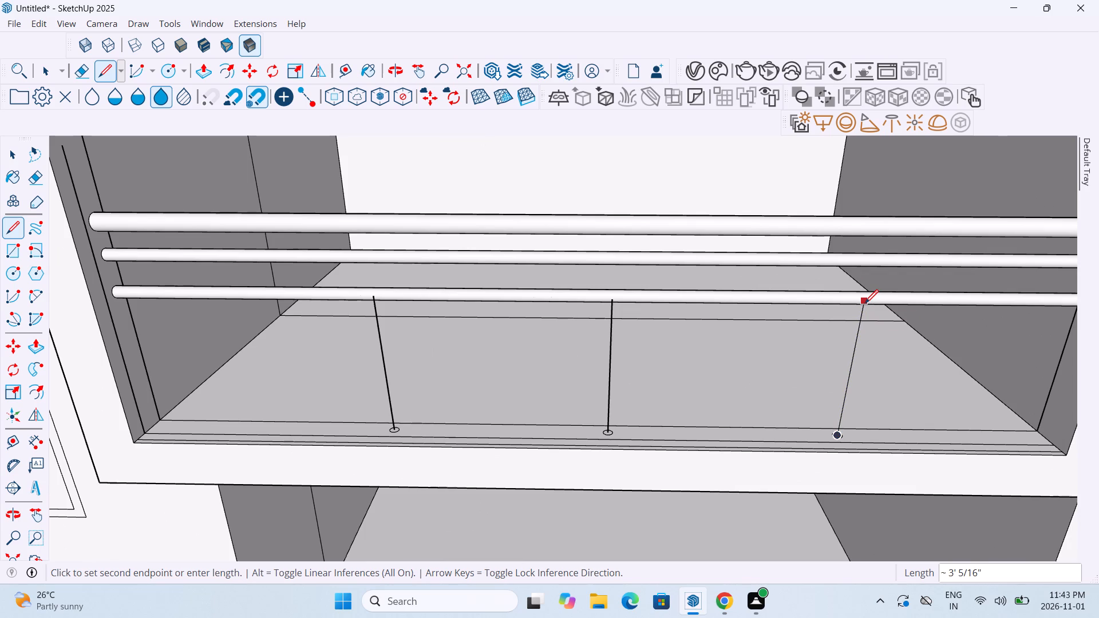
scroll(860, 307, up, 5)
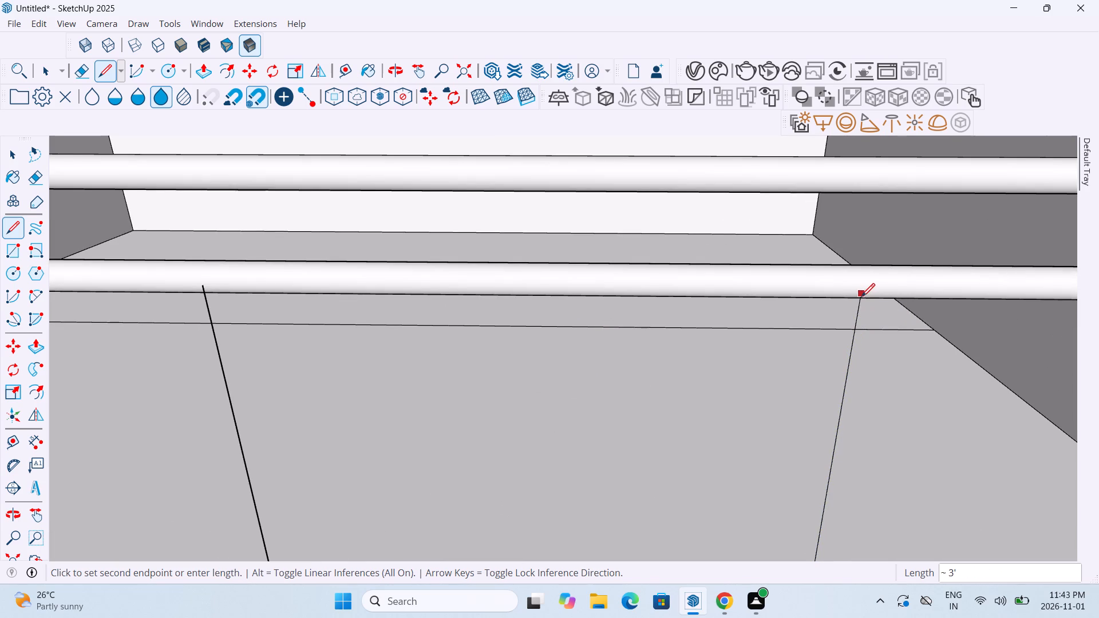
click(861, 297)
scroll(850, 317, down, 17)
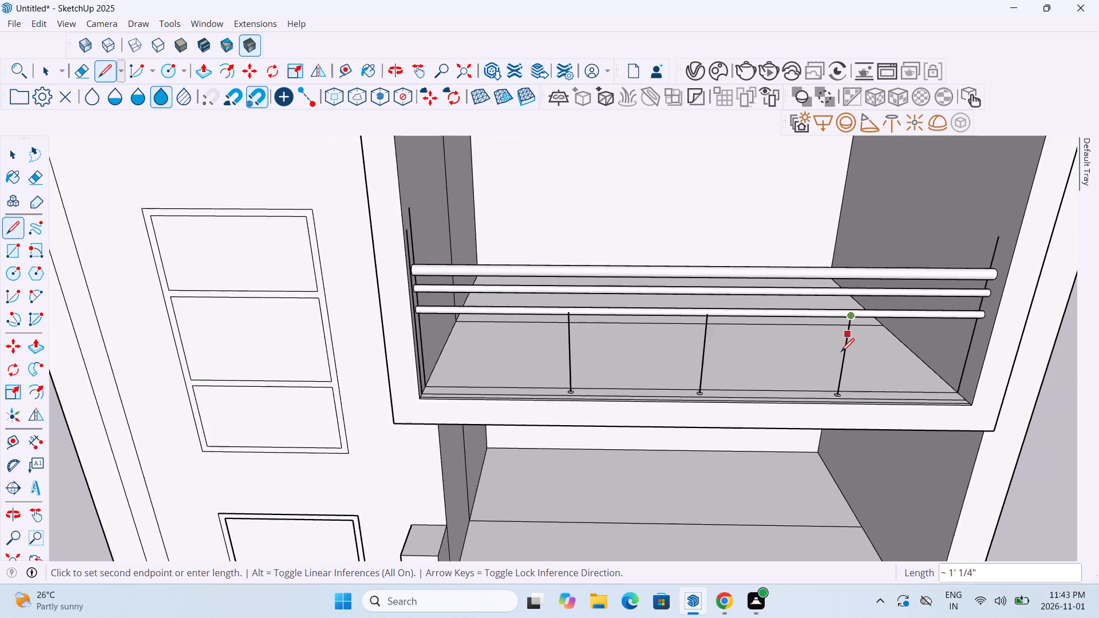
scroll(841, 353, down, 5)
middle_drag(821, 418, 809, 318)
key(Escape)
key(Escape)
key(Escape)
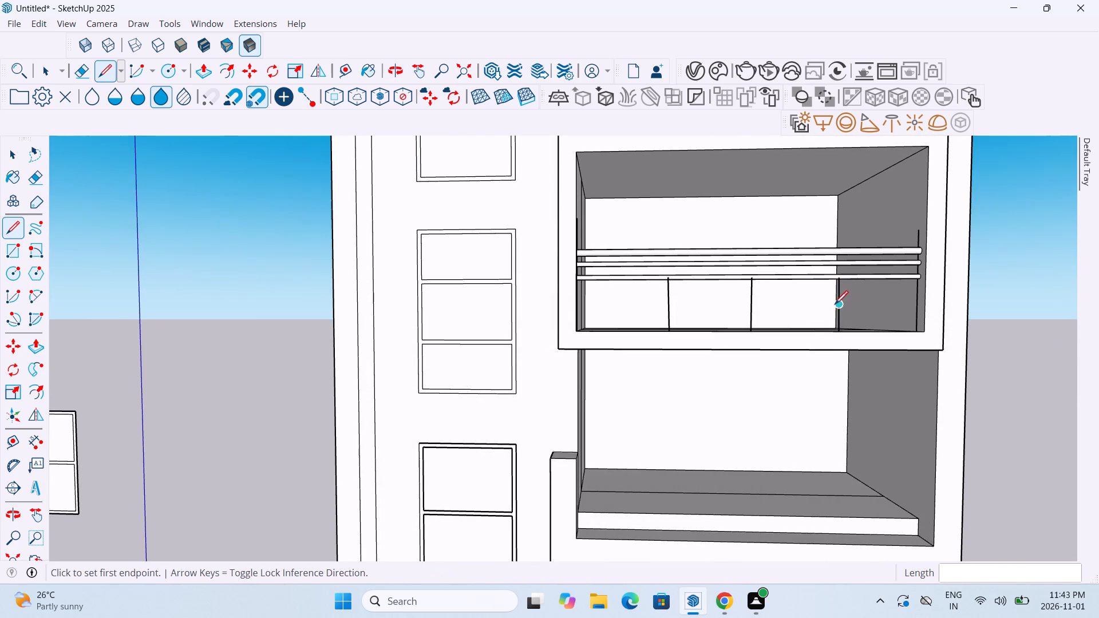
Extrude the post circle nearest the window panels with Follow Me along its centre line up to the lowest railing tube.
scroll(672, 315, up, 13)
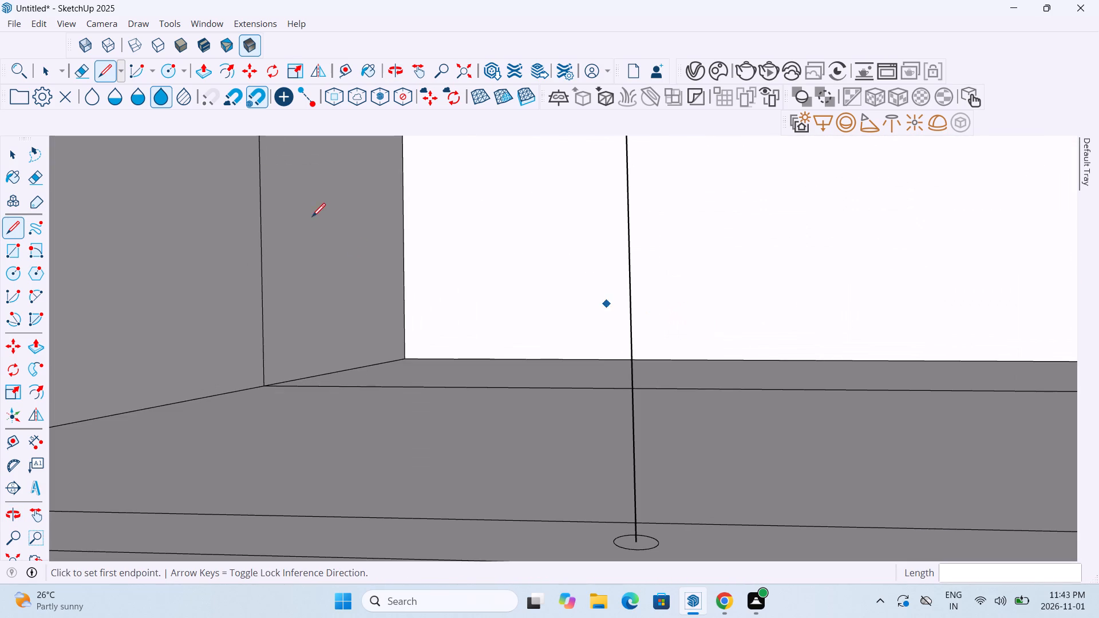
click(176, 27)
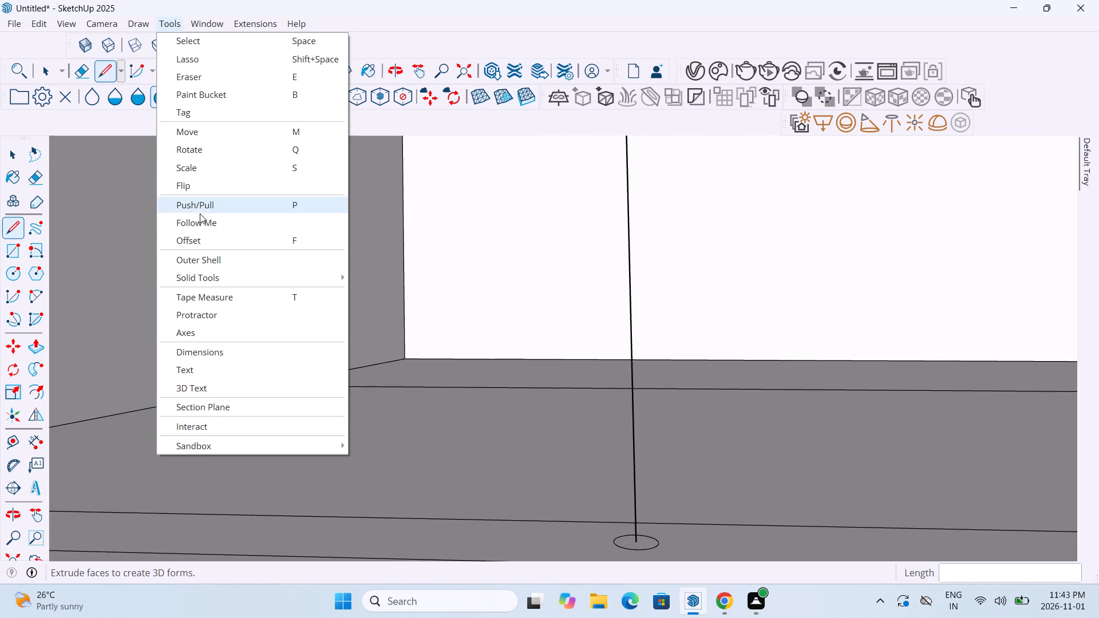
click(198, 220)
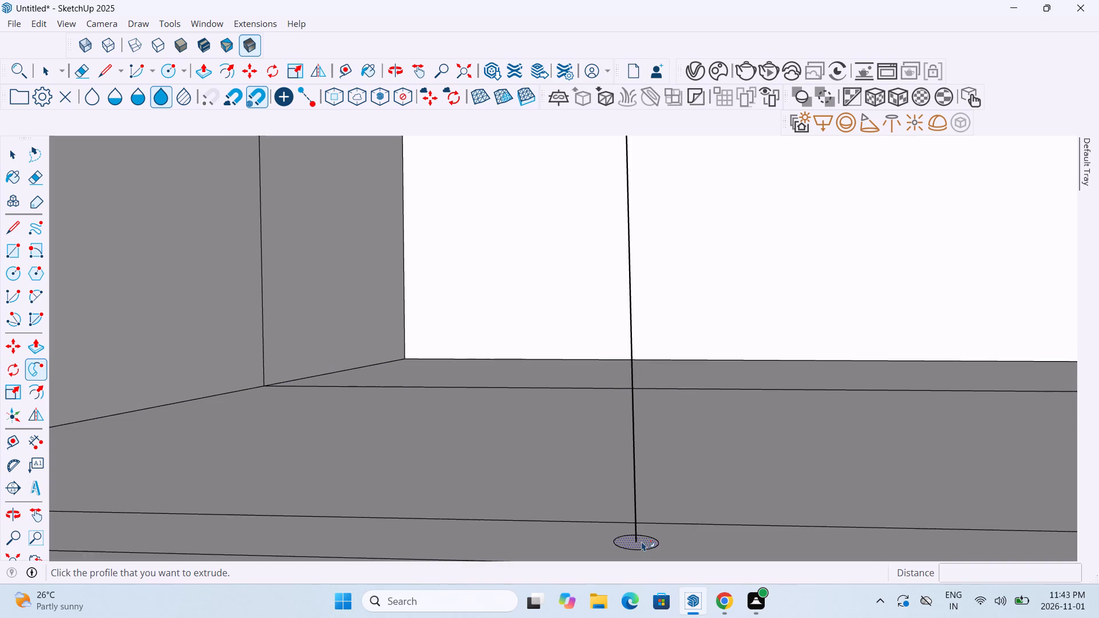
scroll(642, 541, up, 12)
click(642, 541)
scroll(617, 398, down, 5)
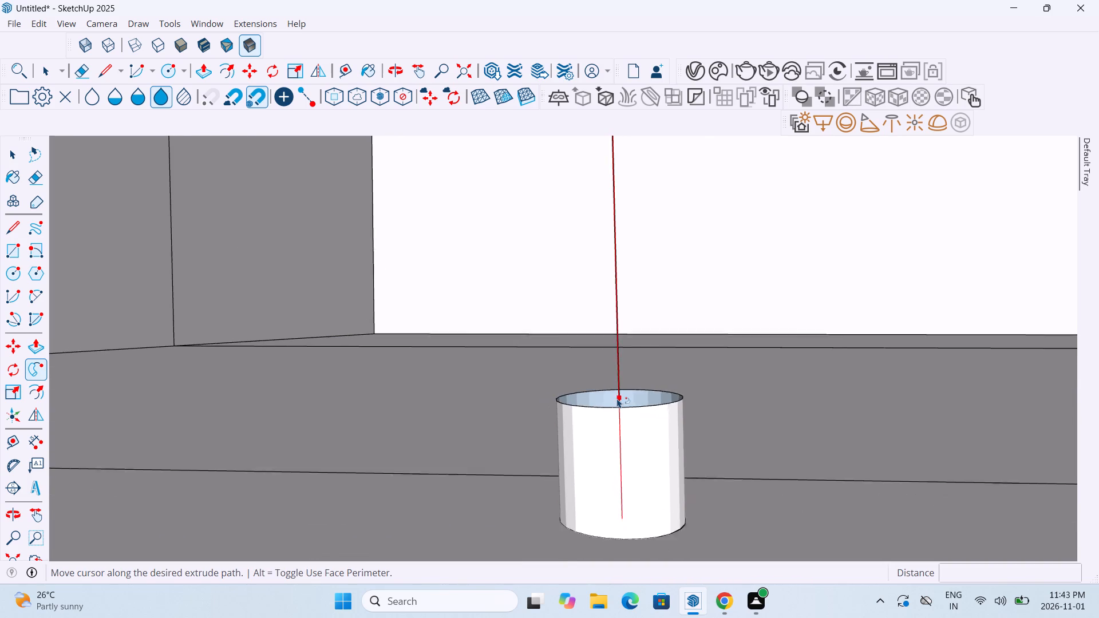
scroll(617, 398, down, 17)
scroll(615, 342, down, 13)
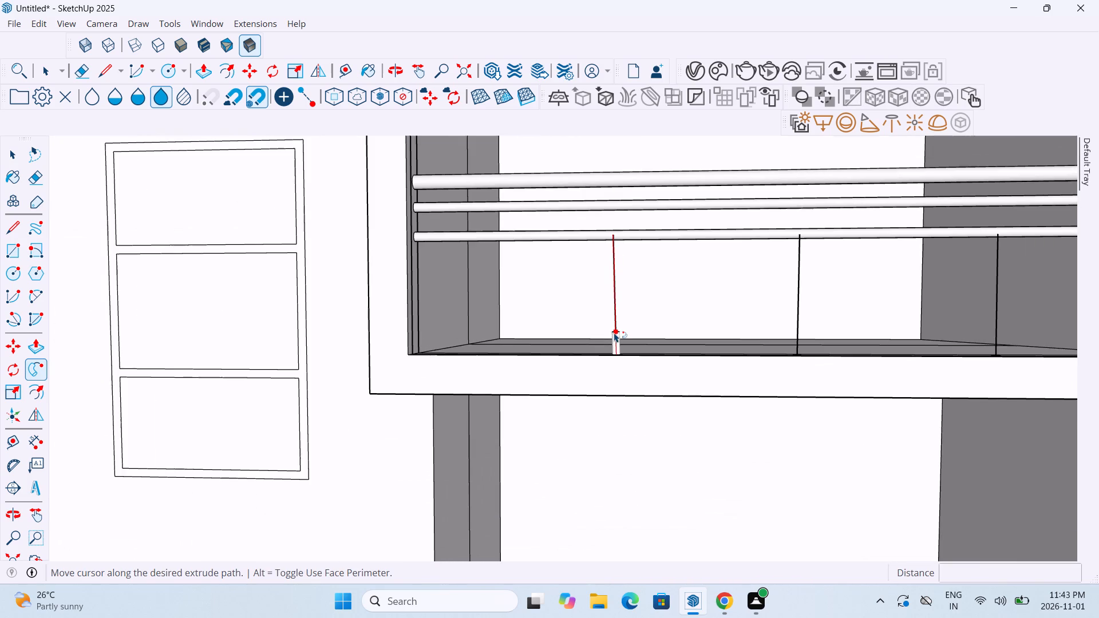
scroll(611, 240, up, 6)
middle_drag(611, 241, 619, 322)
scroll(619, 239, up, 7)
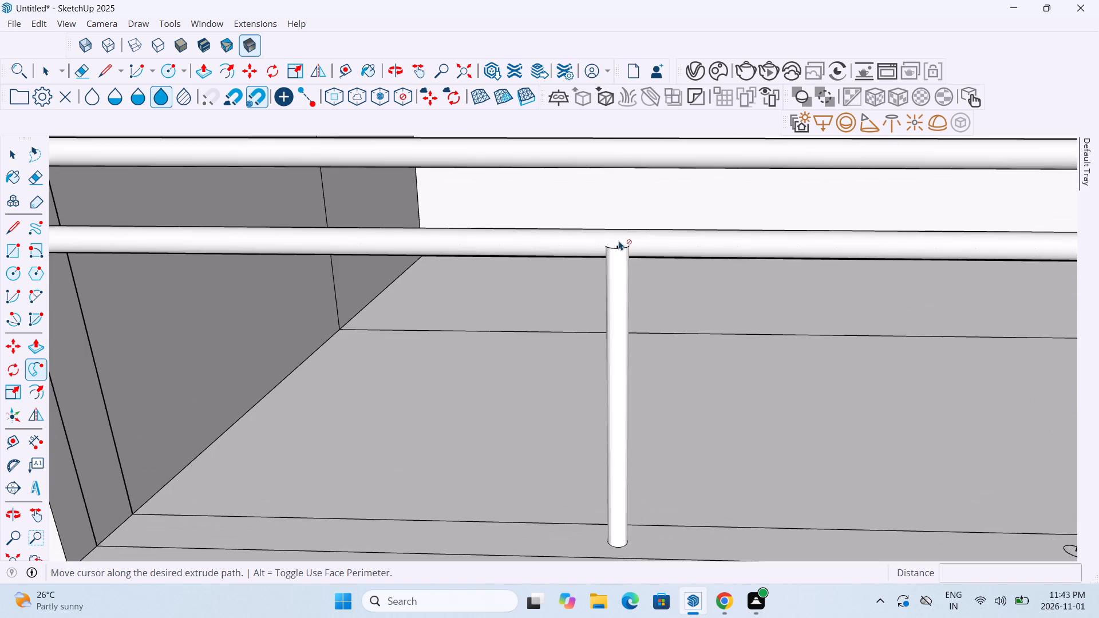
scroll(619, 240, up, 4)
click(618, 245)
scroll(651, 275, down, 2)
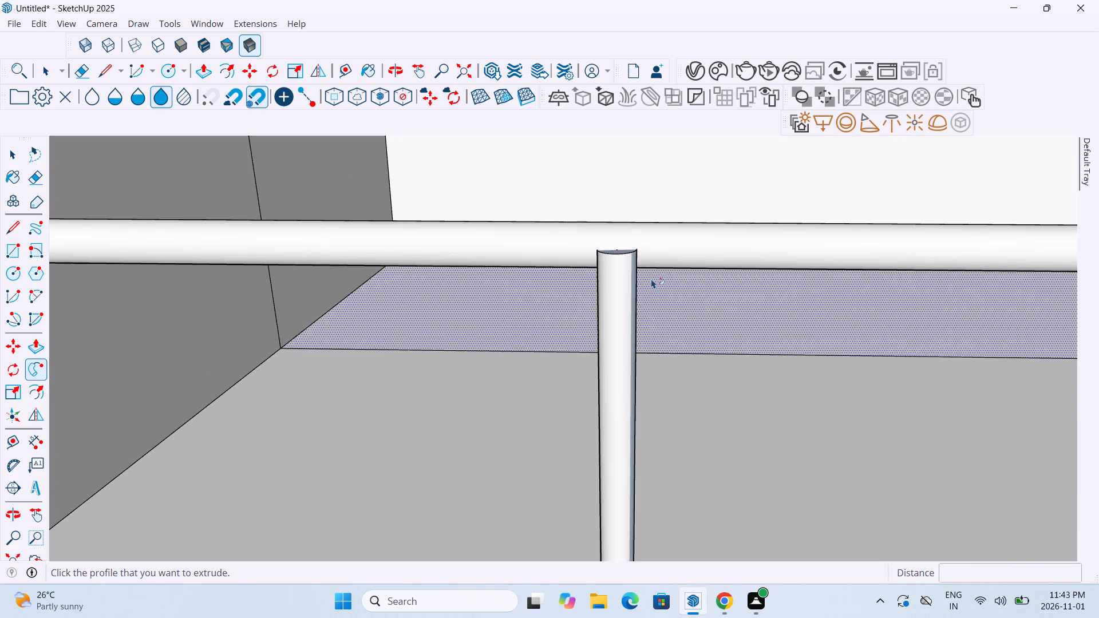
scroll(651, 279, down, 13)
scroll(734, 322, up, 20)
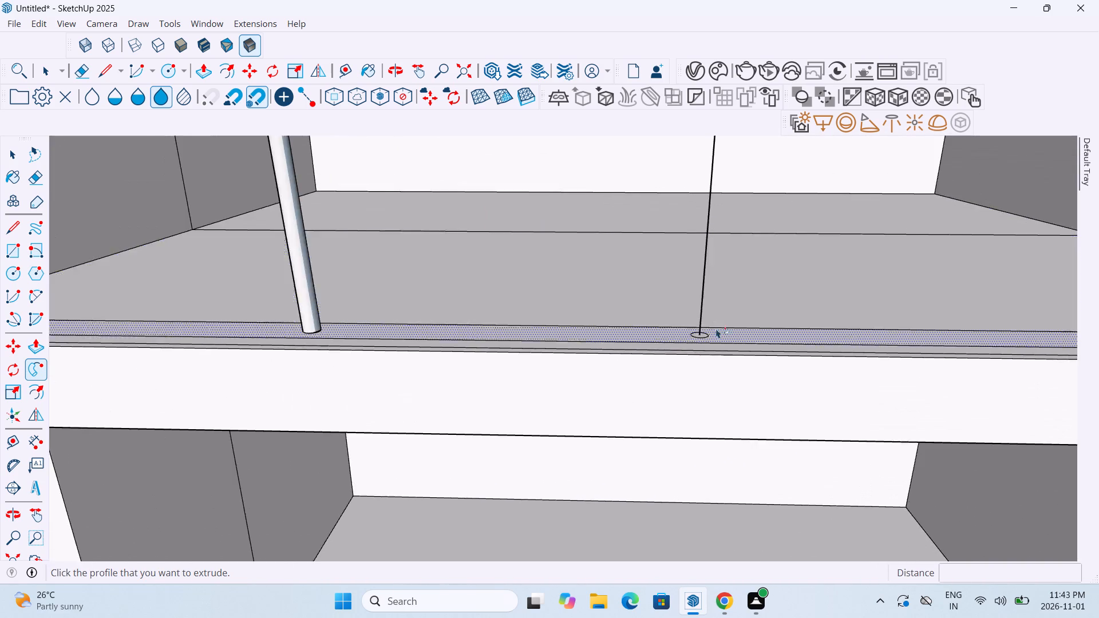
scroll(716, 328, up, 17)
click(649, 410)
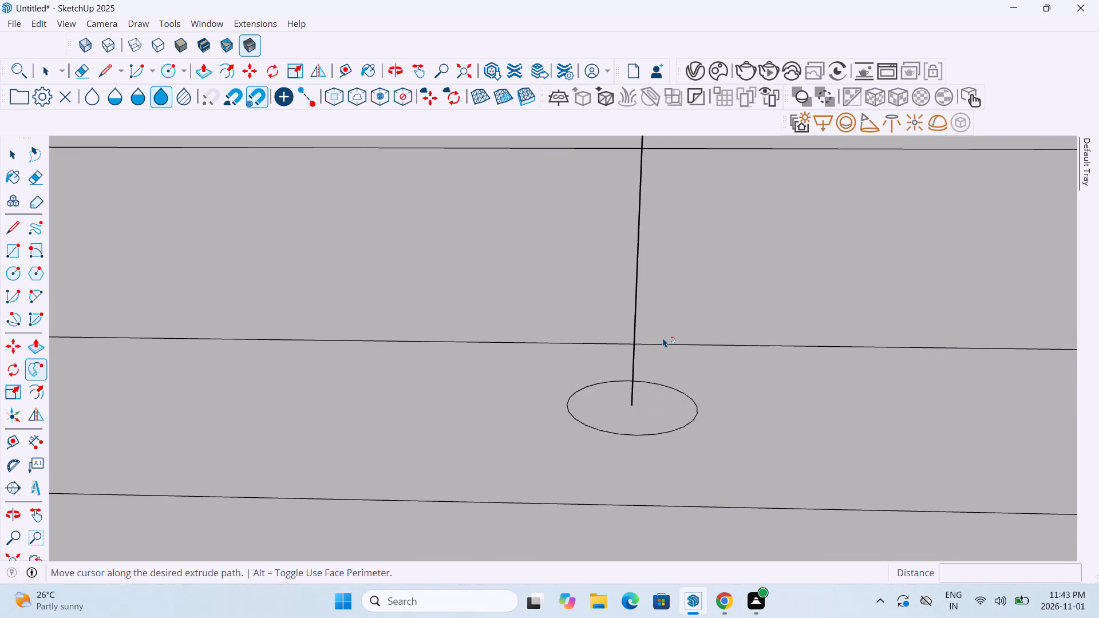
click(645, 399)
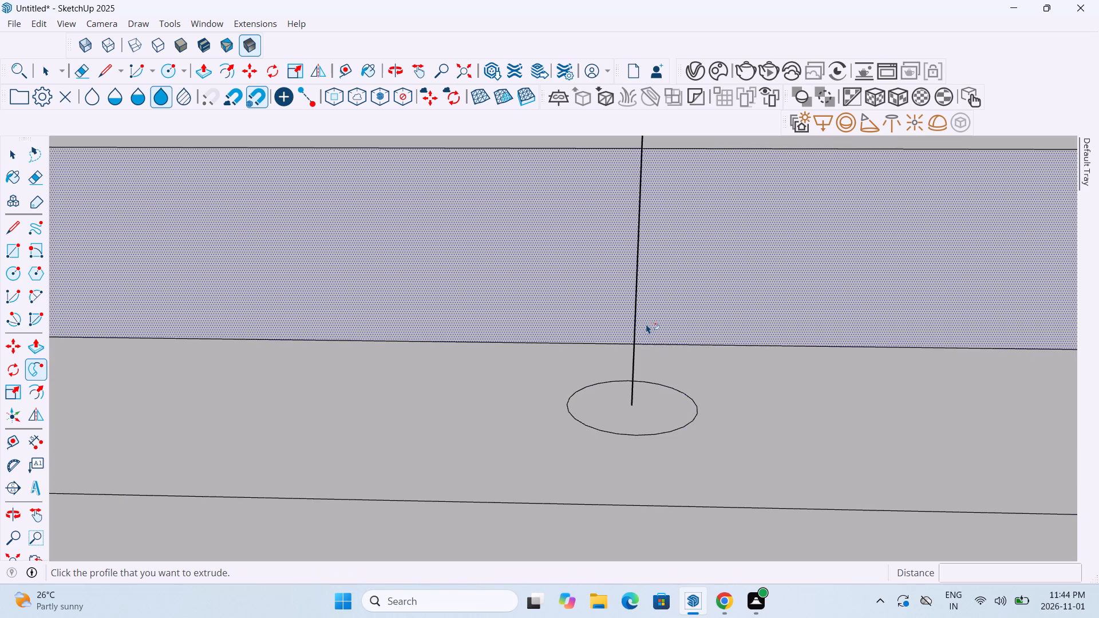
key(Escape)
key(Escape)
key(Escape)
Extrude the middle post circle with Follow Me along its centre line up to the lowest railing tube.
click(643, 424)
scroll(639, 362, down, 14)
scroll(636, 367, down, 7)
scroll(638, 358, down, 14)
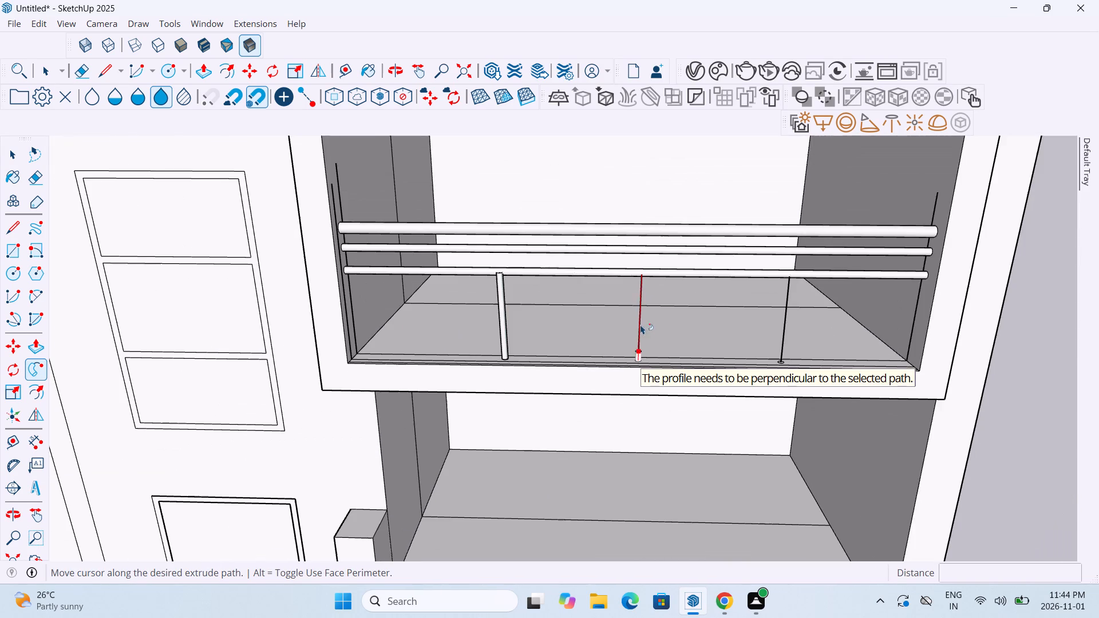
scroll(641, 282, up, 11)
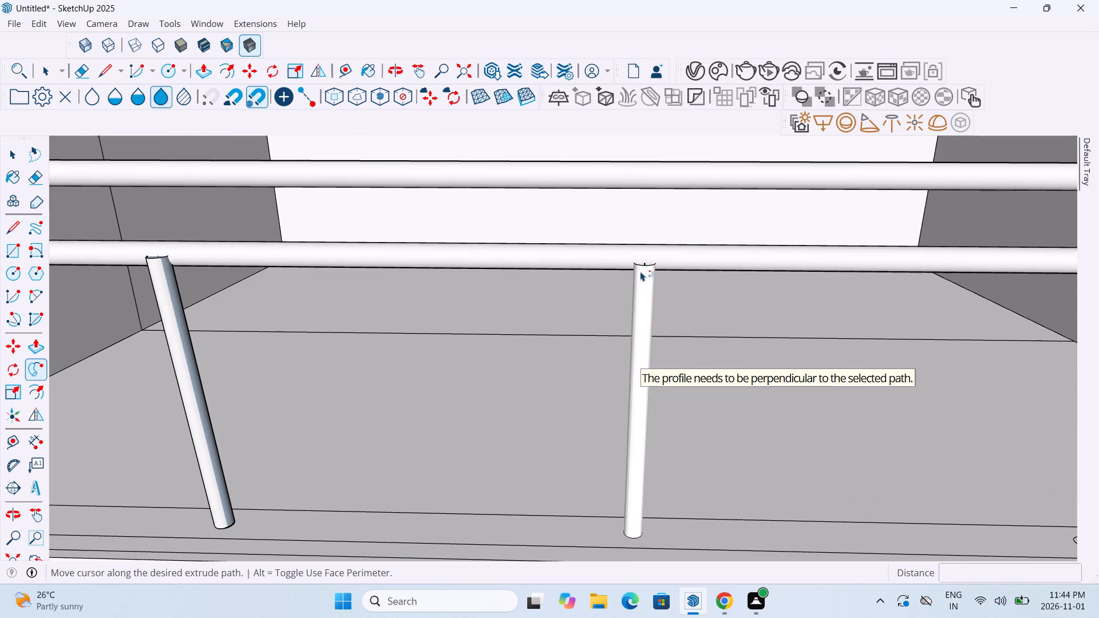
click(641, 268)
Extrude the third post circle, farthest from the window panels, with Follow Me along its centre line up to the lowest railing tube.
scroll(685, 358, down, 12)
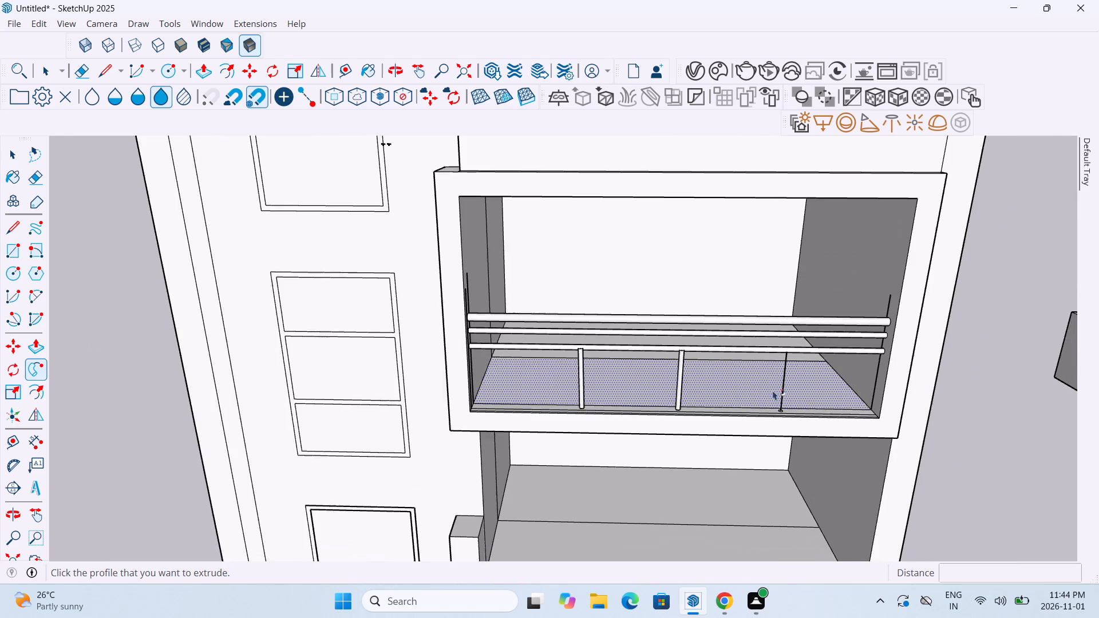
scroll(770, 414, up, 6)
scroll(809, 408, up, 20)
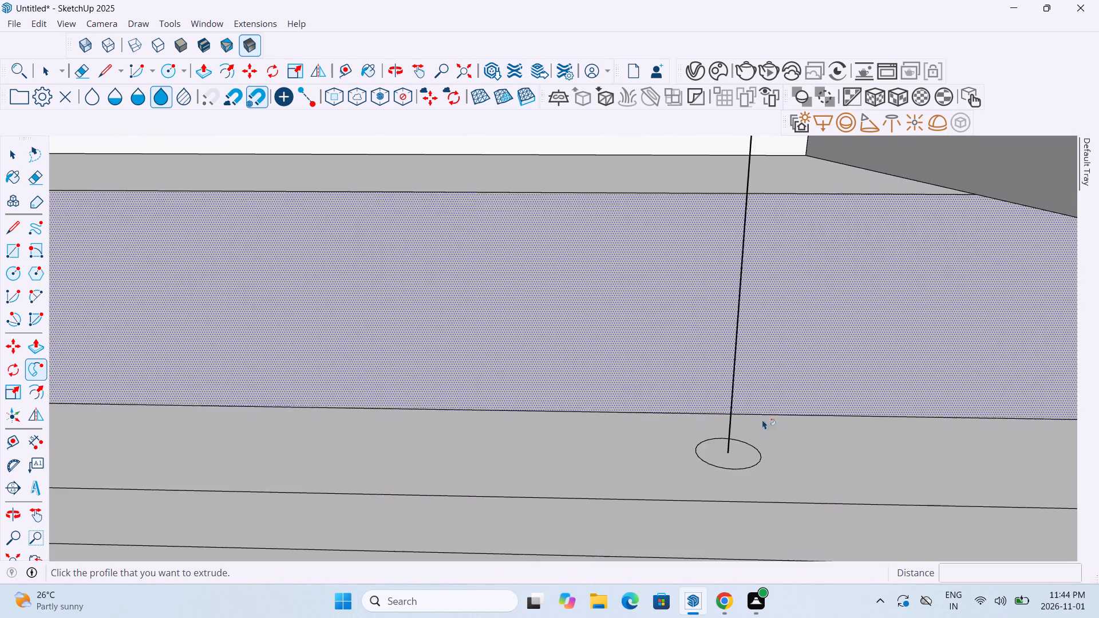
scroll(764, 438, up, 5)
click(719, 472)
scroll(711, 391, down, 7)
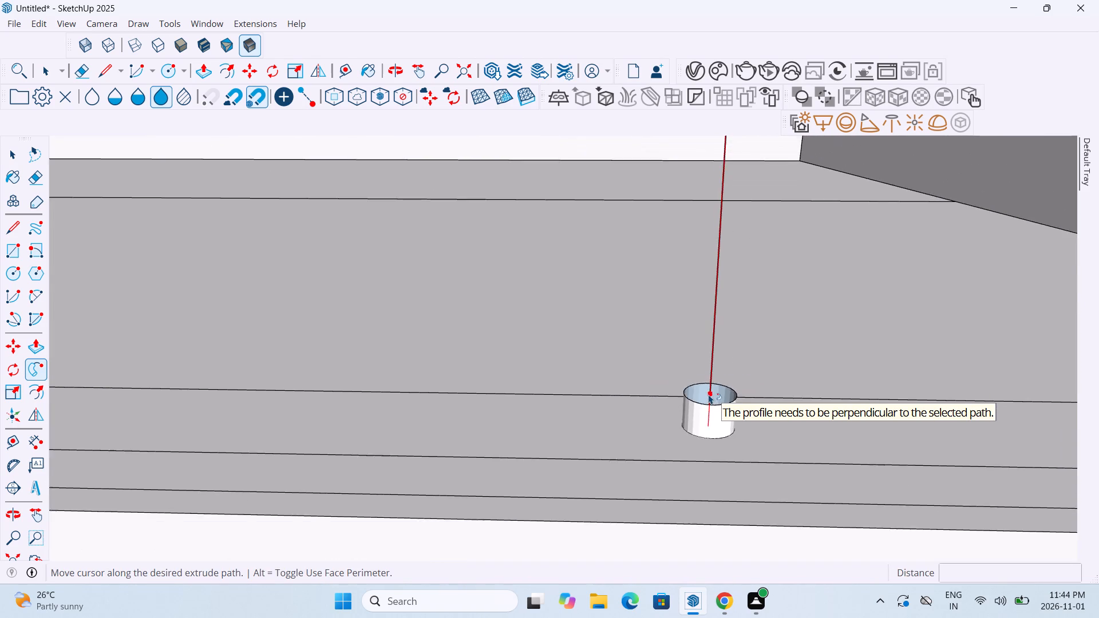
scroll(709, 394, down, 20)
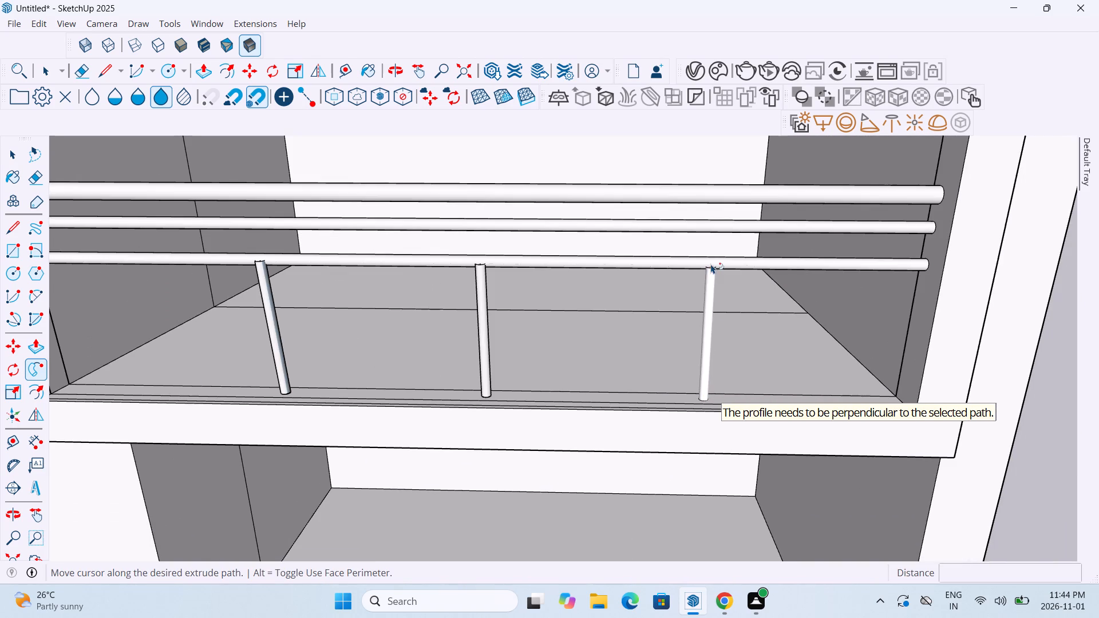
click(711, 260)
key(Escape)
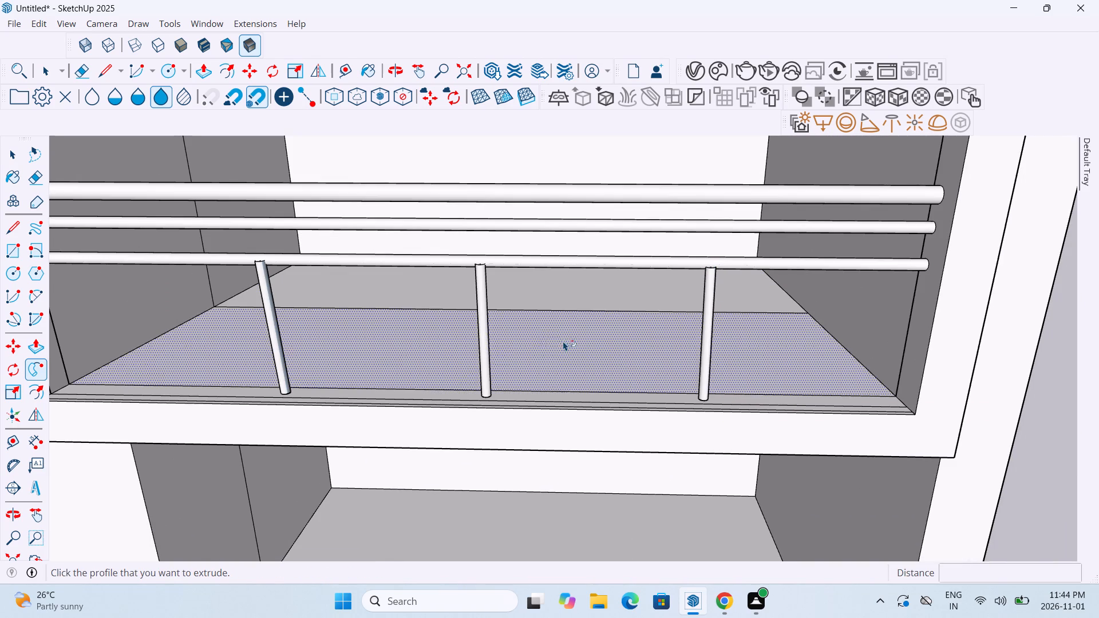
Examine the upper balcony's railing and its three round posts from the front and from above.
scroll(462, 371, down, 14)
middle_drag(461, 429, 488, 355)
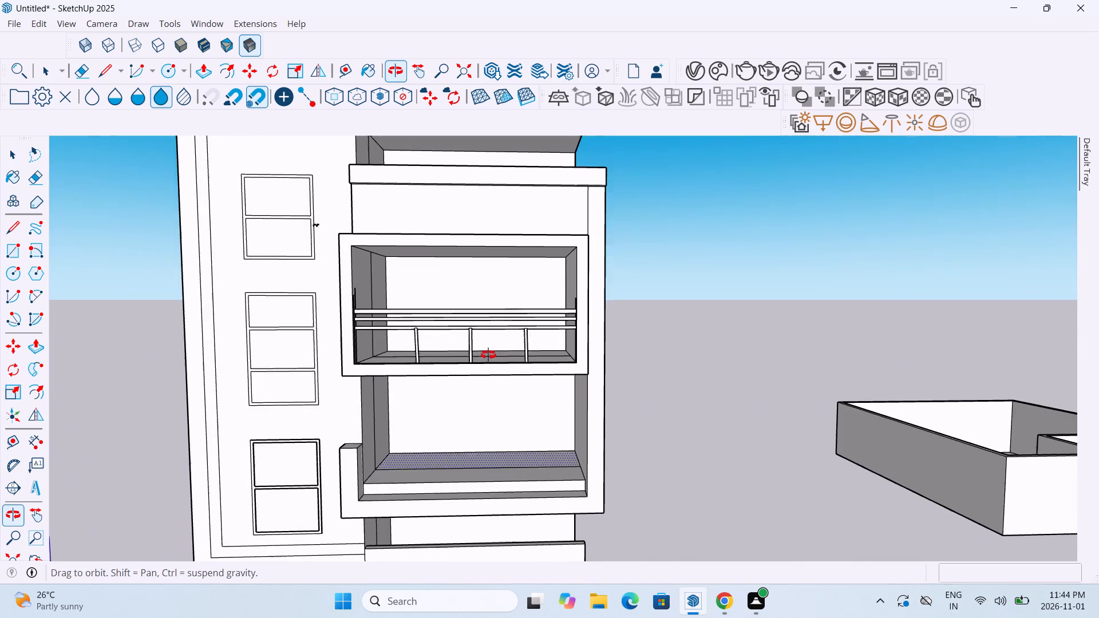
middle_drag(488, 355, 492, 354)
middle_drag(483, 373, 387, 478)
middle_drag(404, 390, 404, 423)
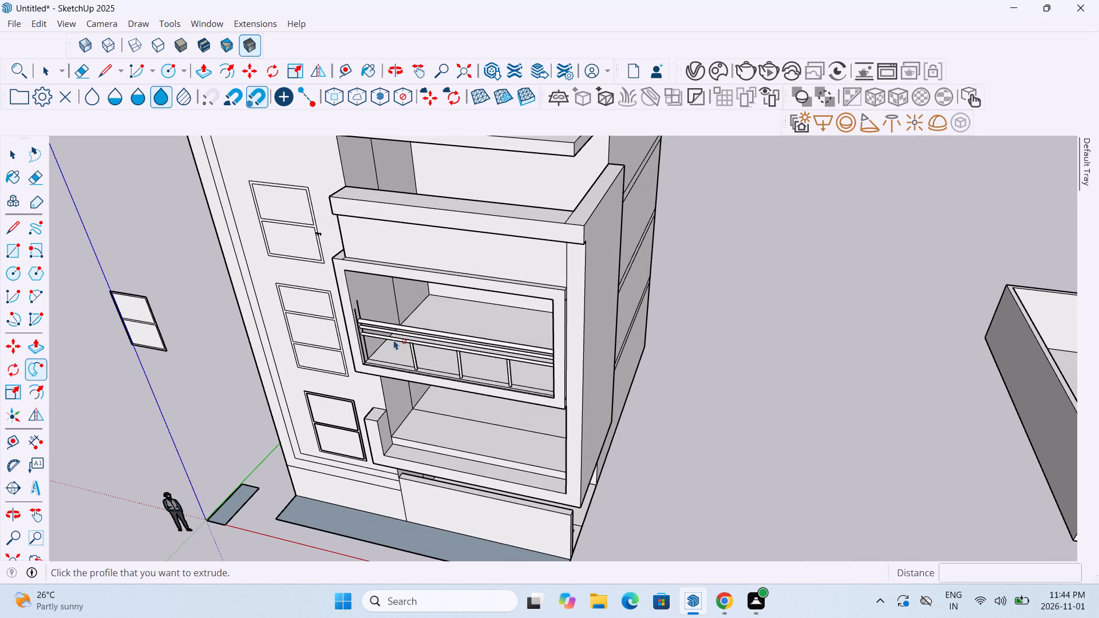
middle_drag(400, 356, 345, 363)
scroll(375, 330, up, 11)
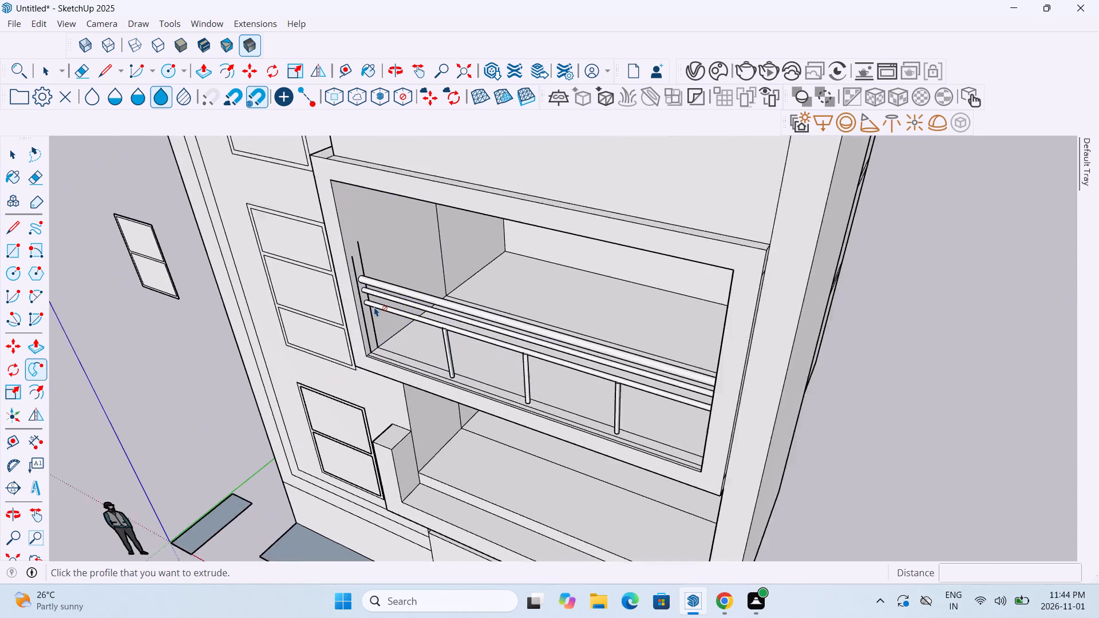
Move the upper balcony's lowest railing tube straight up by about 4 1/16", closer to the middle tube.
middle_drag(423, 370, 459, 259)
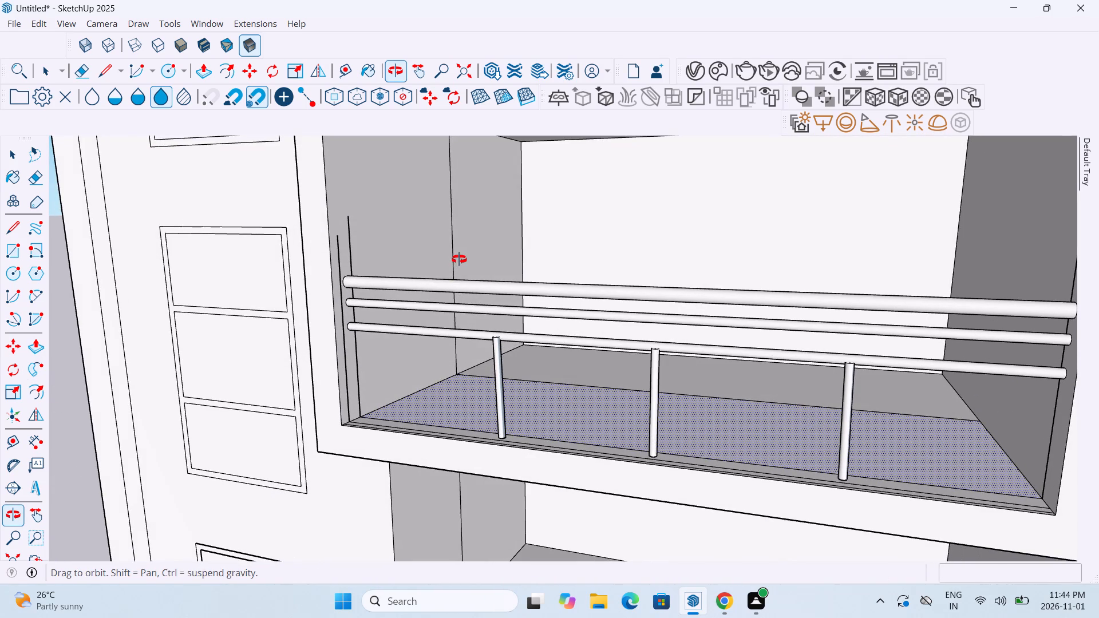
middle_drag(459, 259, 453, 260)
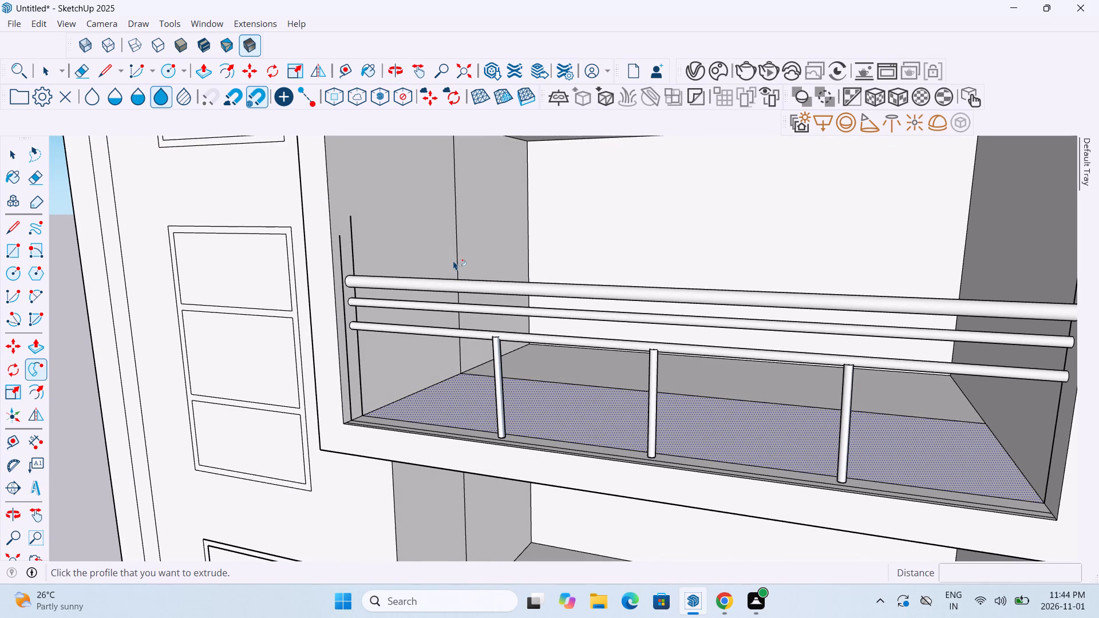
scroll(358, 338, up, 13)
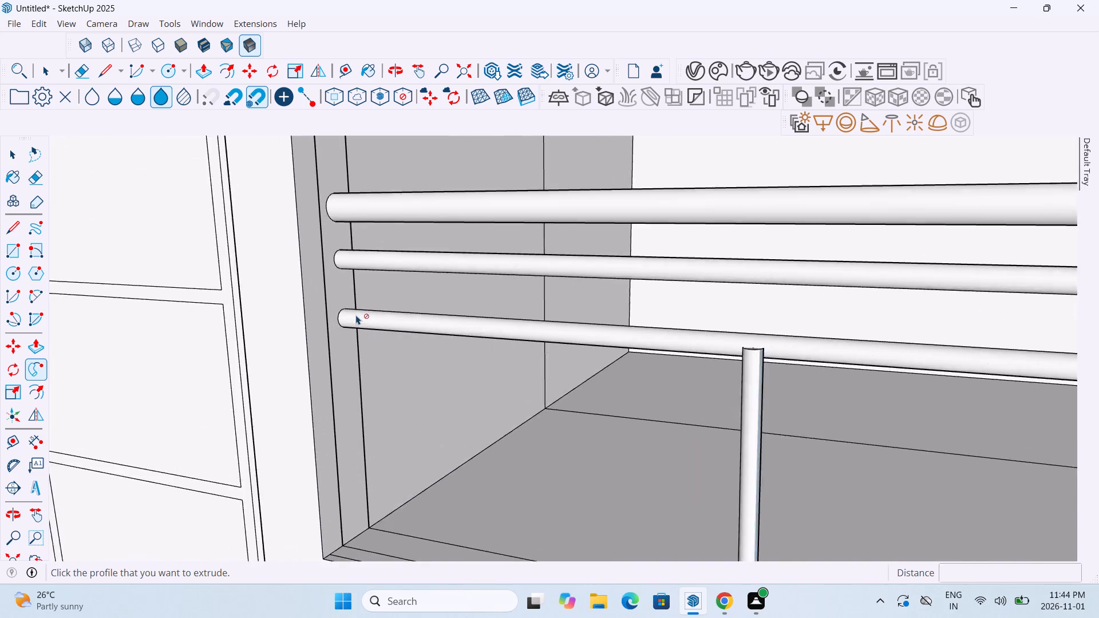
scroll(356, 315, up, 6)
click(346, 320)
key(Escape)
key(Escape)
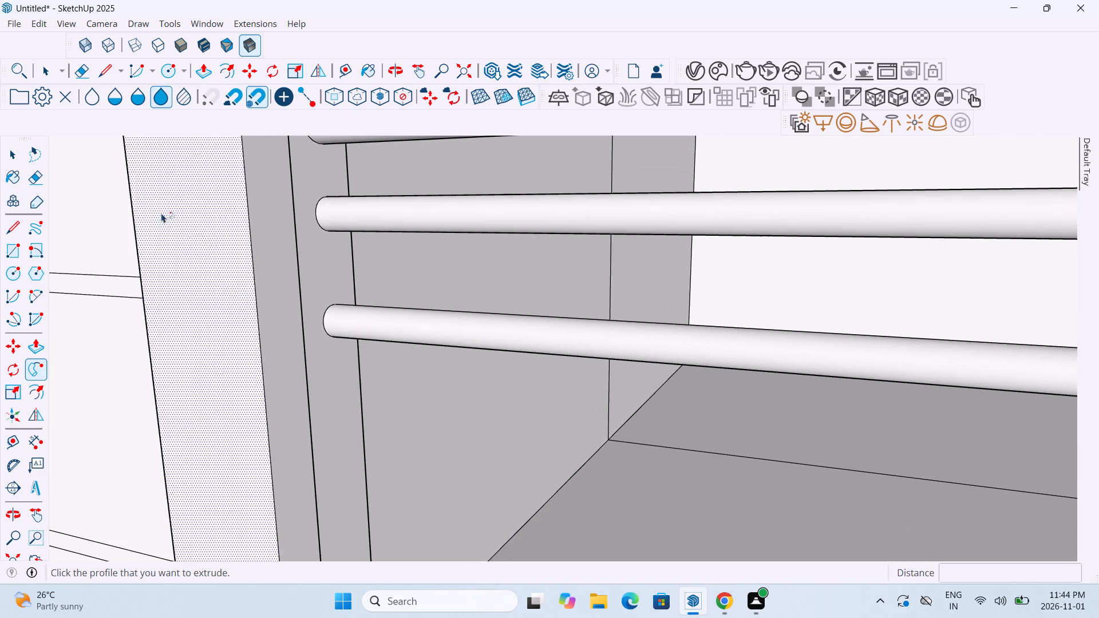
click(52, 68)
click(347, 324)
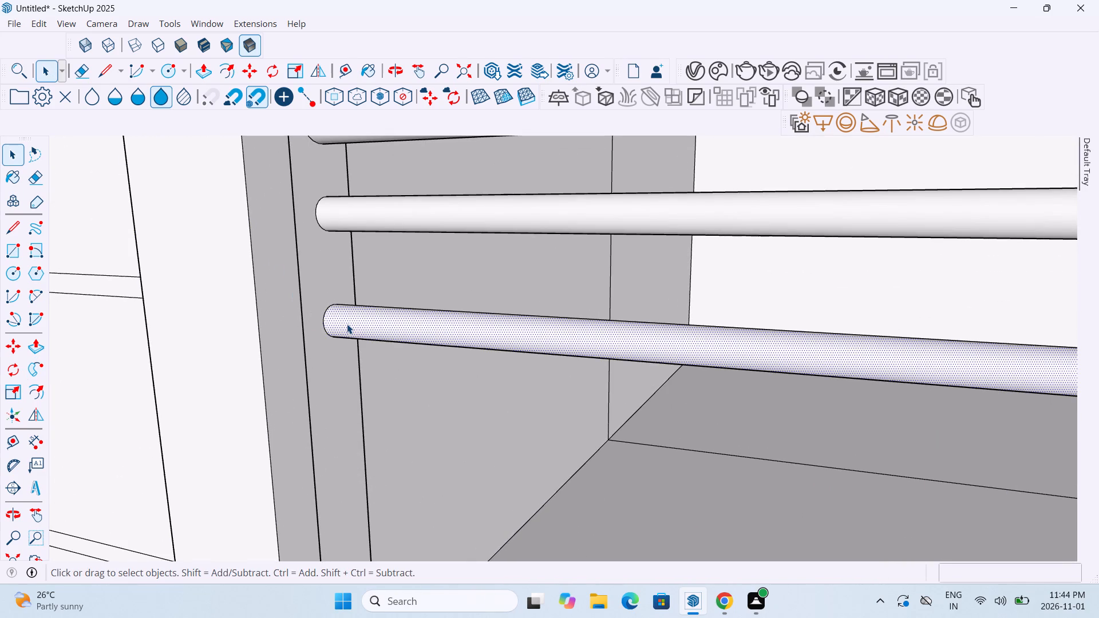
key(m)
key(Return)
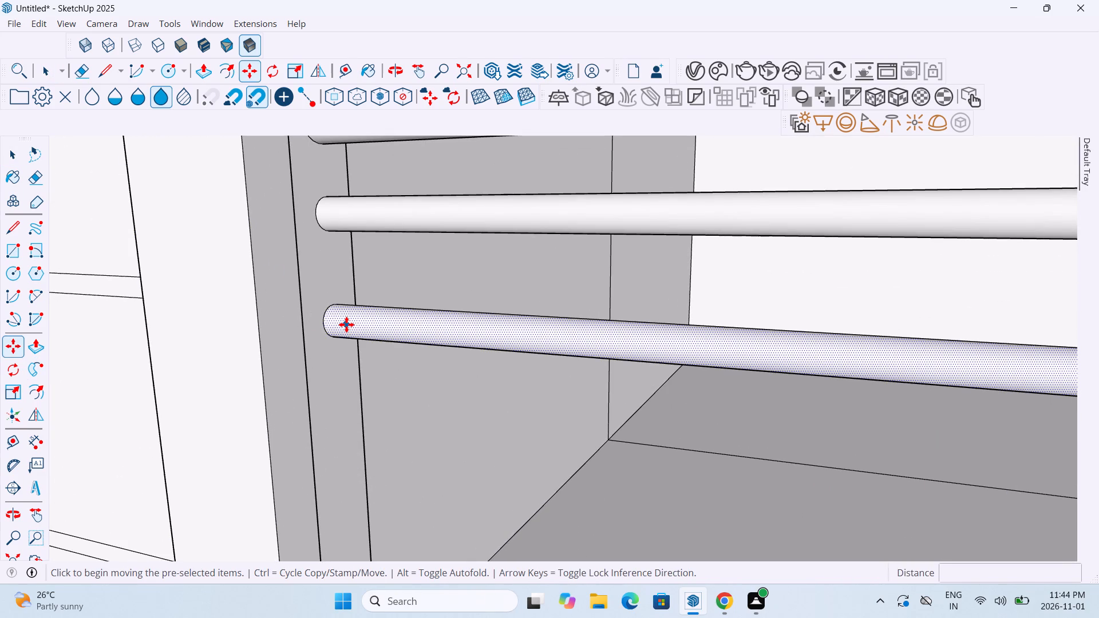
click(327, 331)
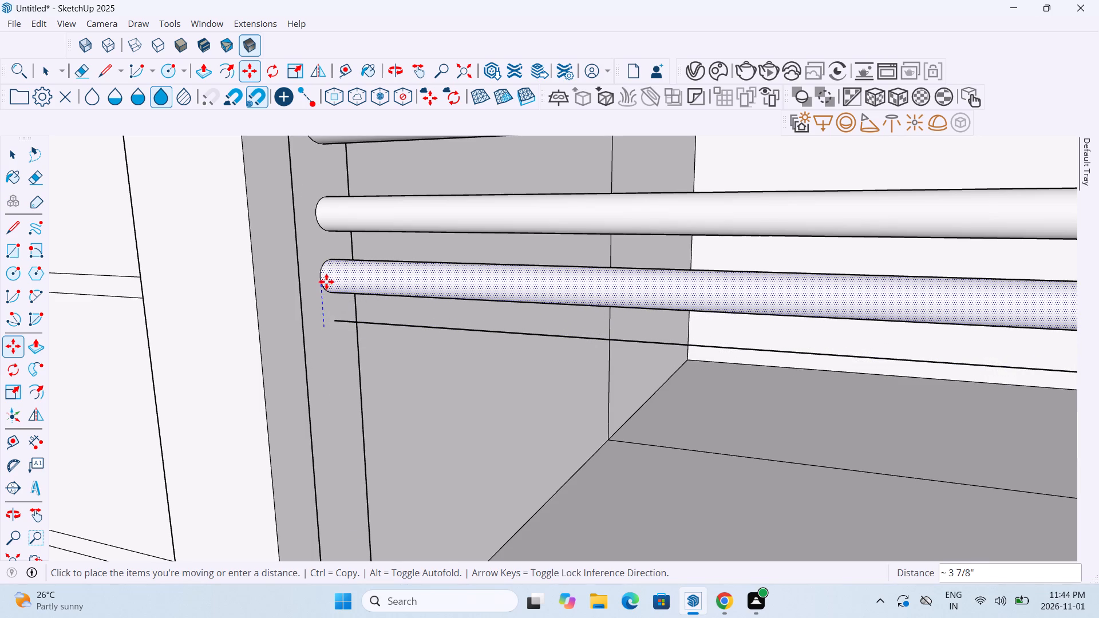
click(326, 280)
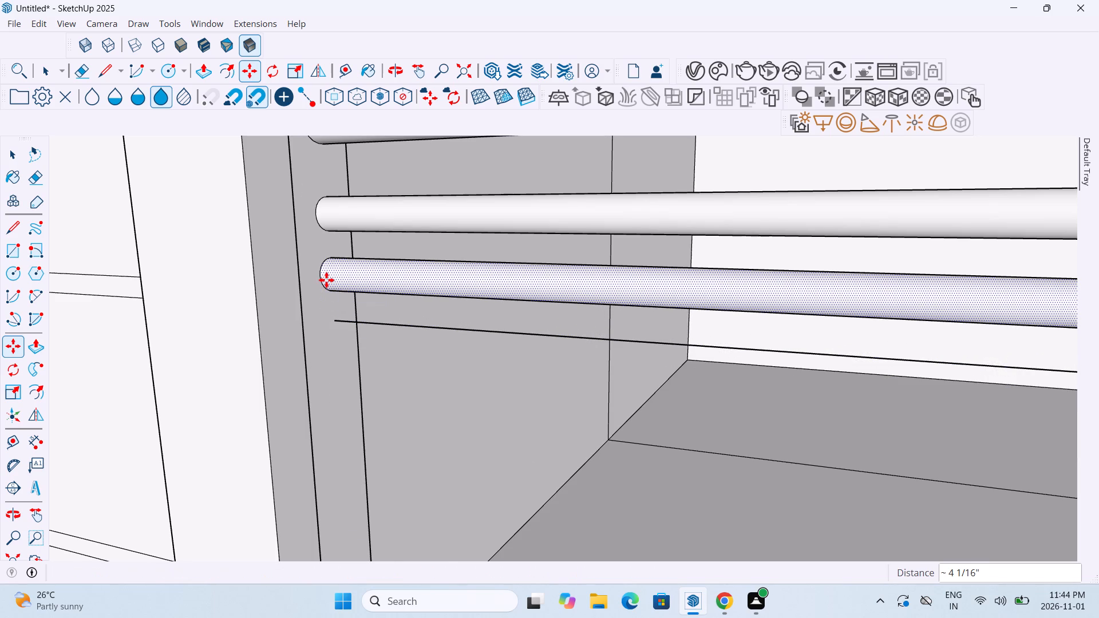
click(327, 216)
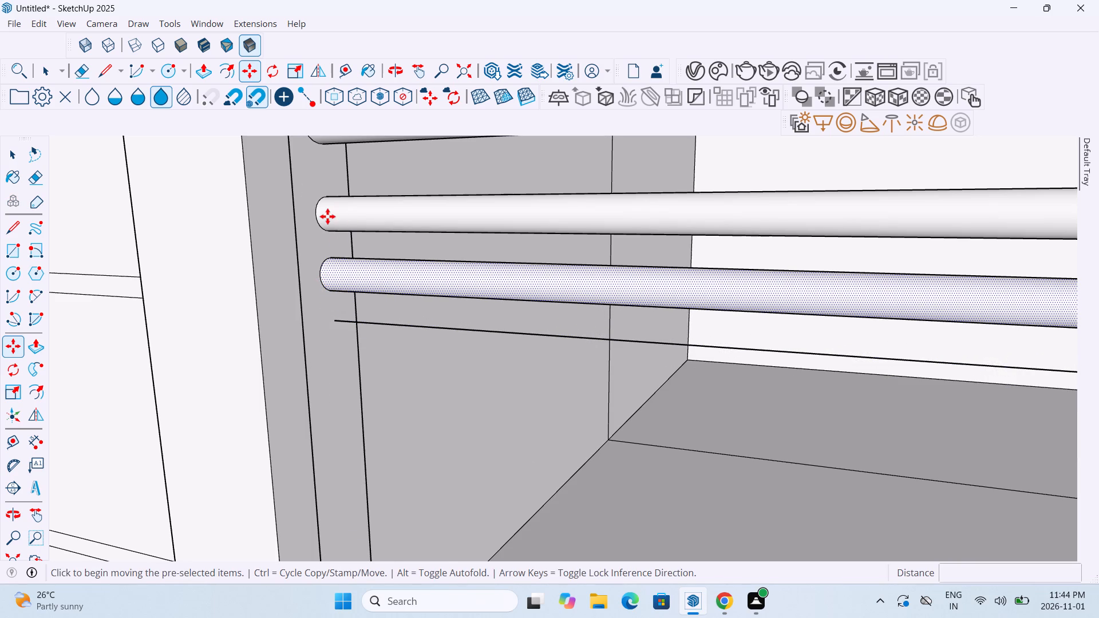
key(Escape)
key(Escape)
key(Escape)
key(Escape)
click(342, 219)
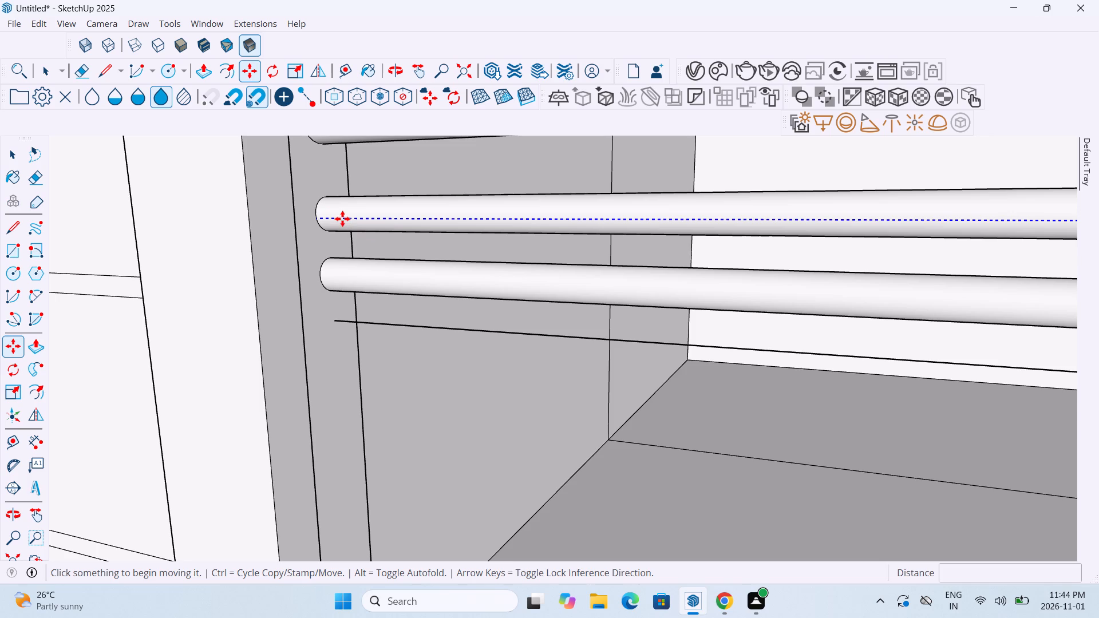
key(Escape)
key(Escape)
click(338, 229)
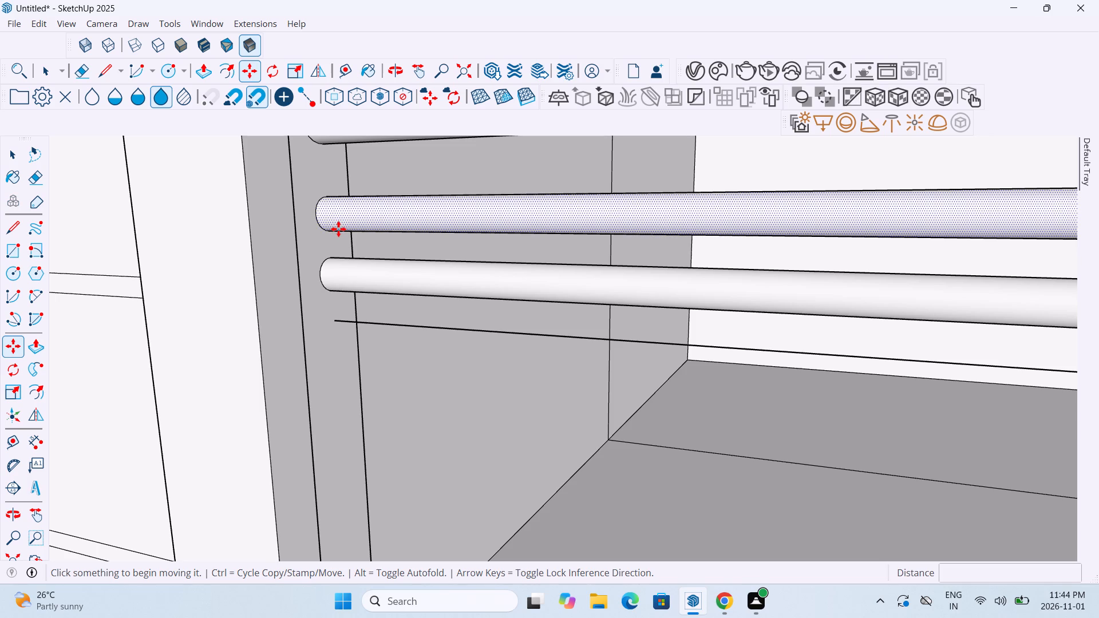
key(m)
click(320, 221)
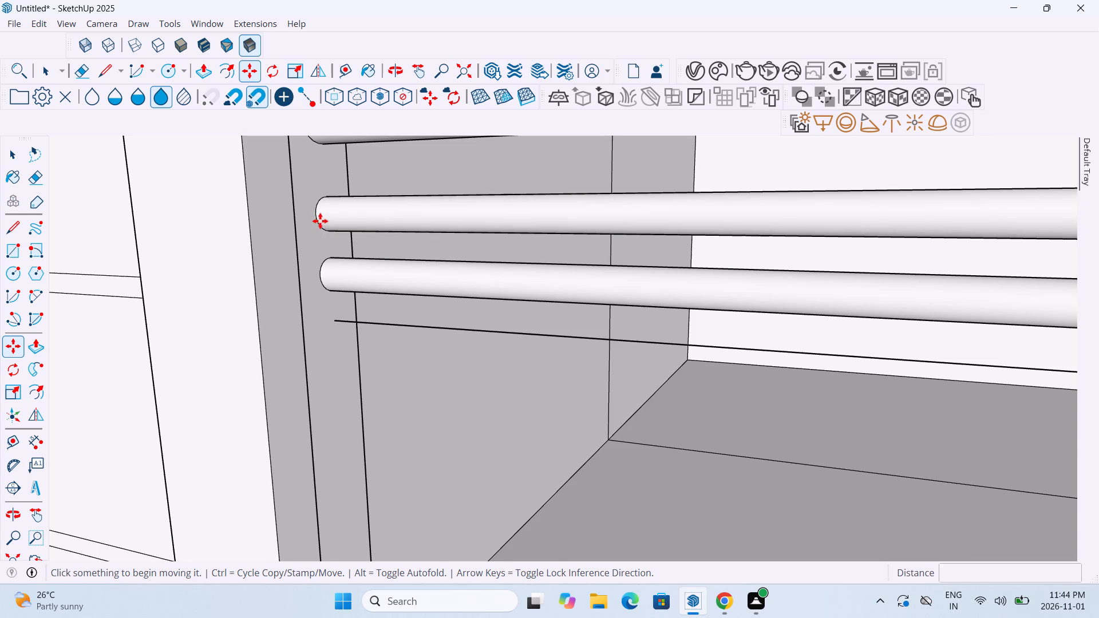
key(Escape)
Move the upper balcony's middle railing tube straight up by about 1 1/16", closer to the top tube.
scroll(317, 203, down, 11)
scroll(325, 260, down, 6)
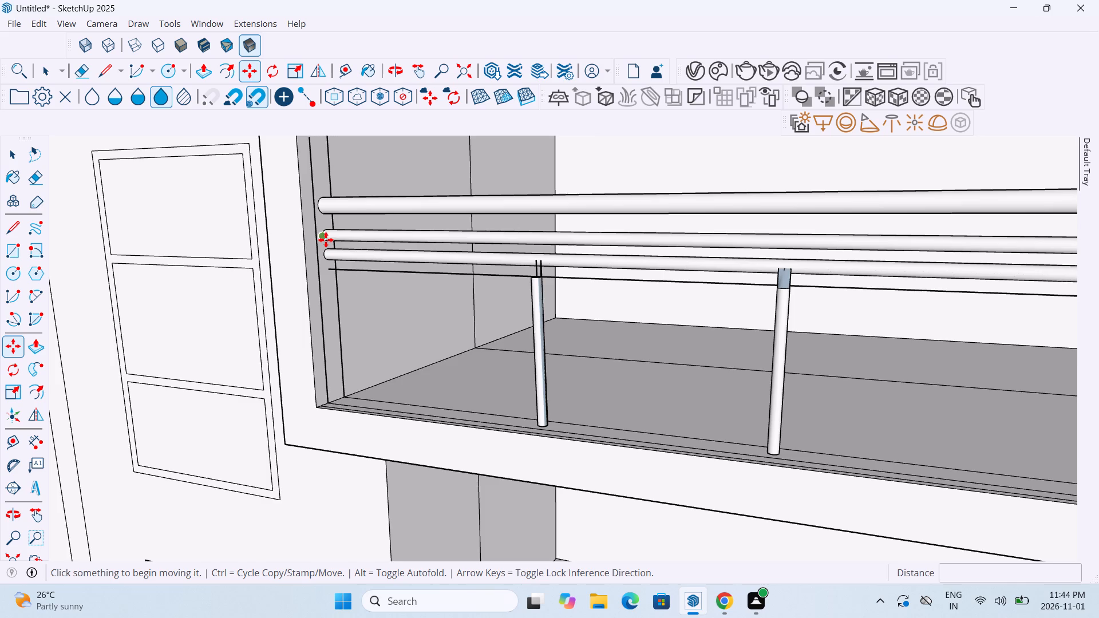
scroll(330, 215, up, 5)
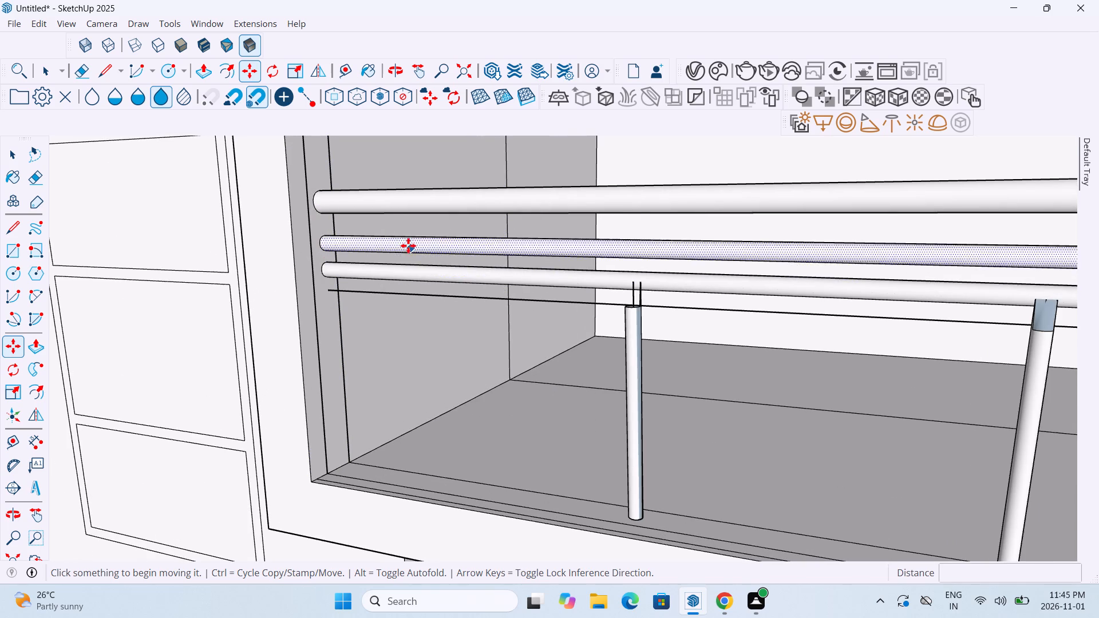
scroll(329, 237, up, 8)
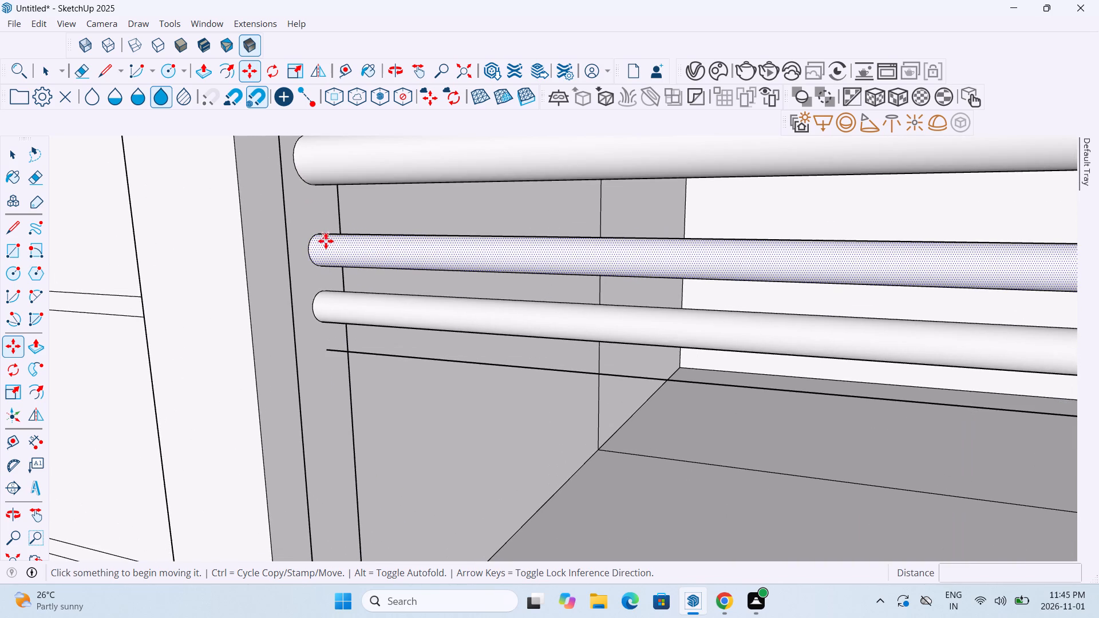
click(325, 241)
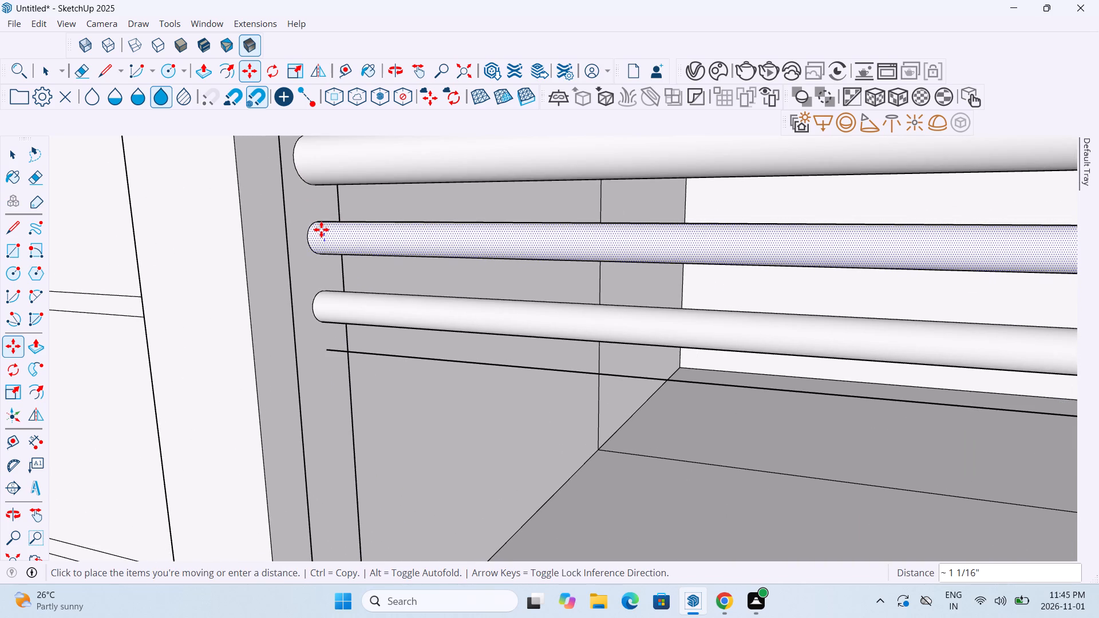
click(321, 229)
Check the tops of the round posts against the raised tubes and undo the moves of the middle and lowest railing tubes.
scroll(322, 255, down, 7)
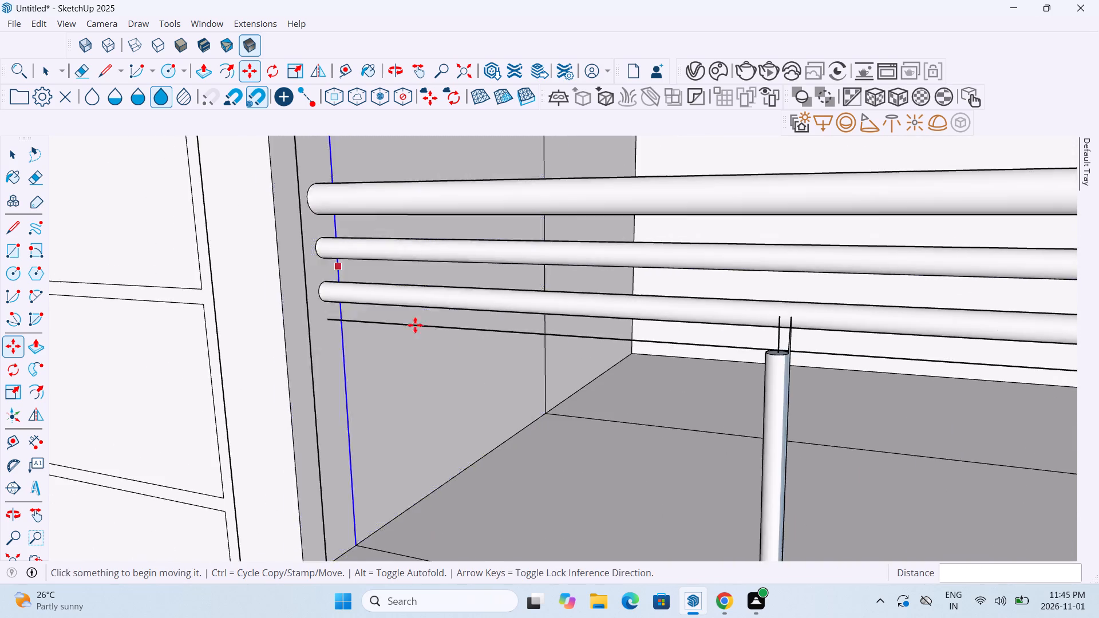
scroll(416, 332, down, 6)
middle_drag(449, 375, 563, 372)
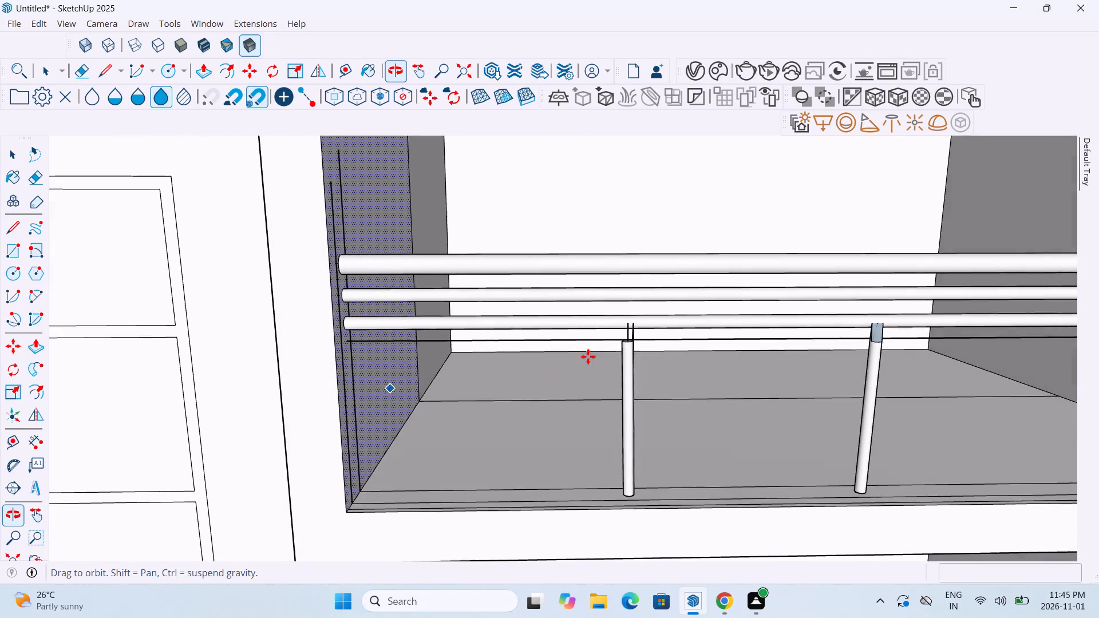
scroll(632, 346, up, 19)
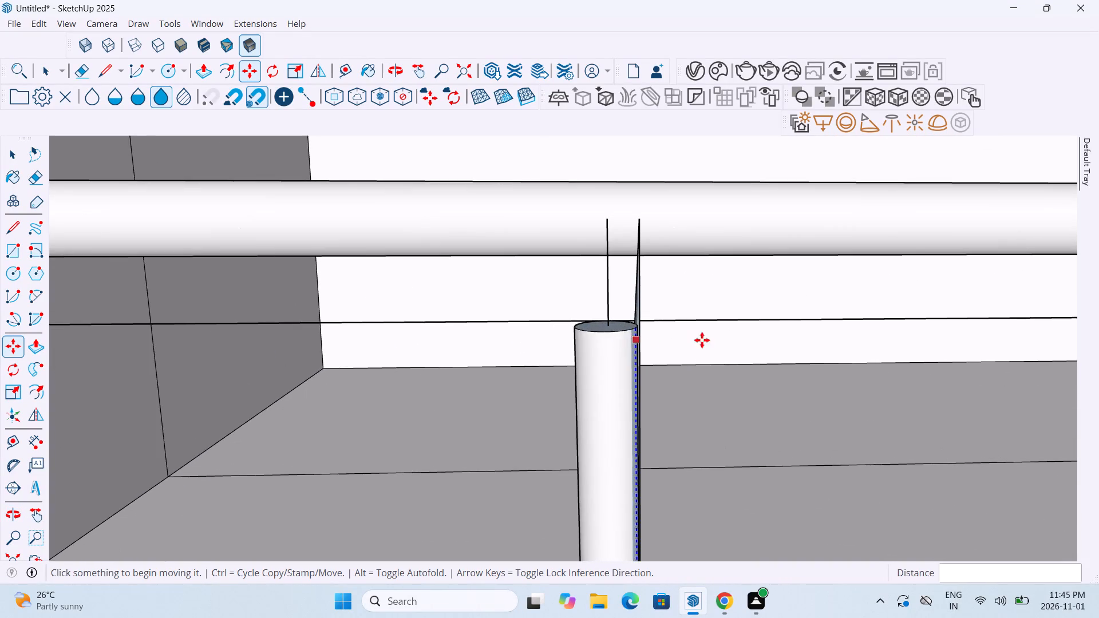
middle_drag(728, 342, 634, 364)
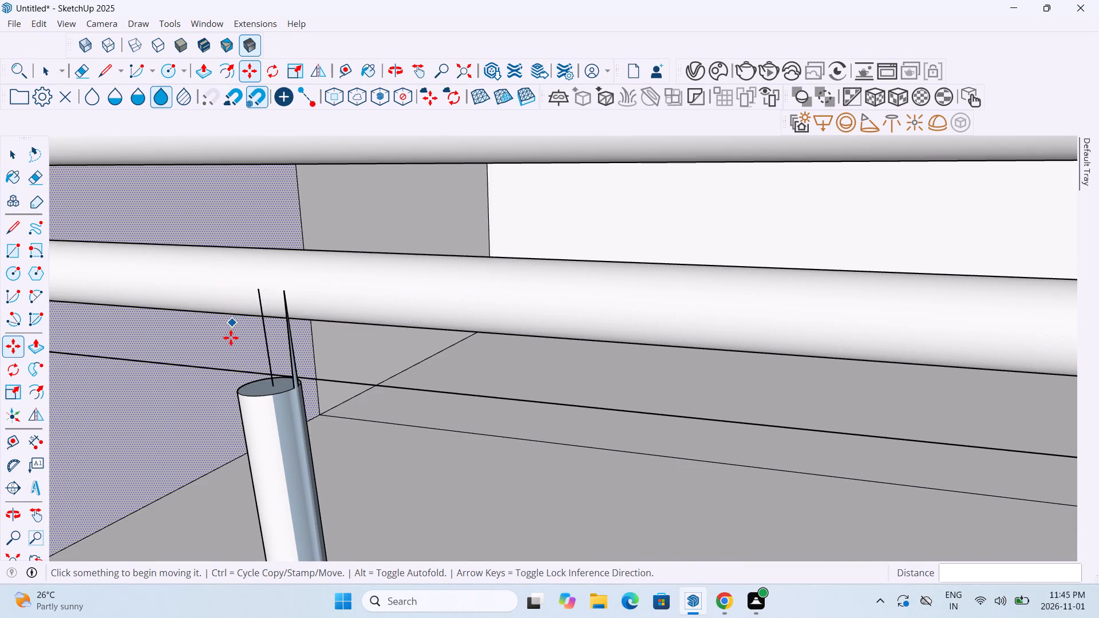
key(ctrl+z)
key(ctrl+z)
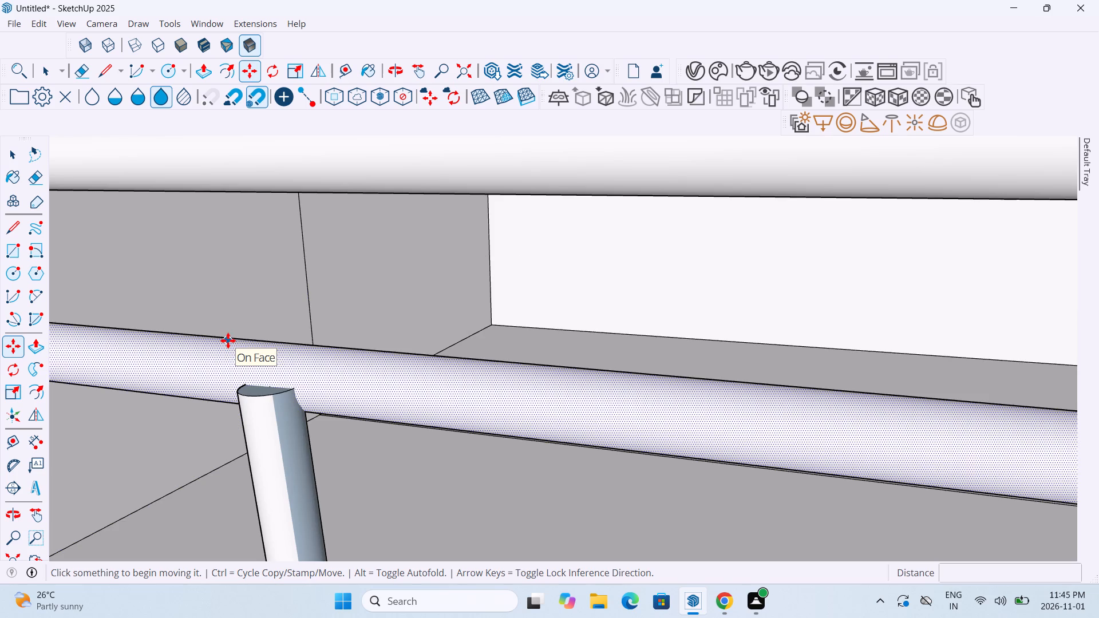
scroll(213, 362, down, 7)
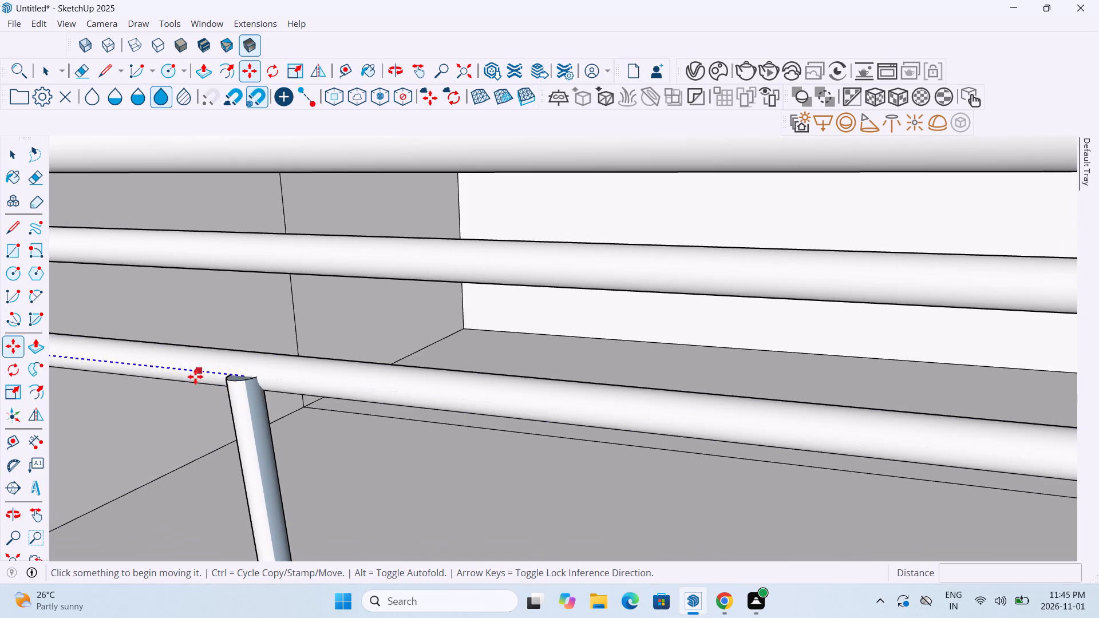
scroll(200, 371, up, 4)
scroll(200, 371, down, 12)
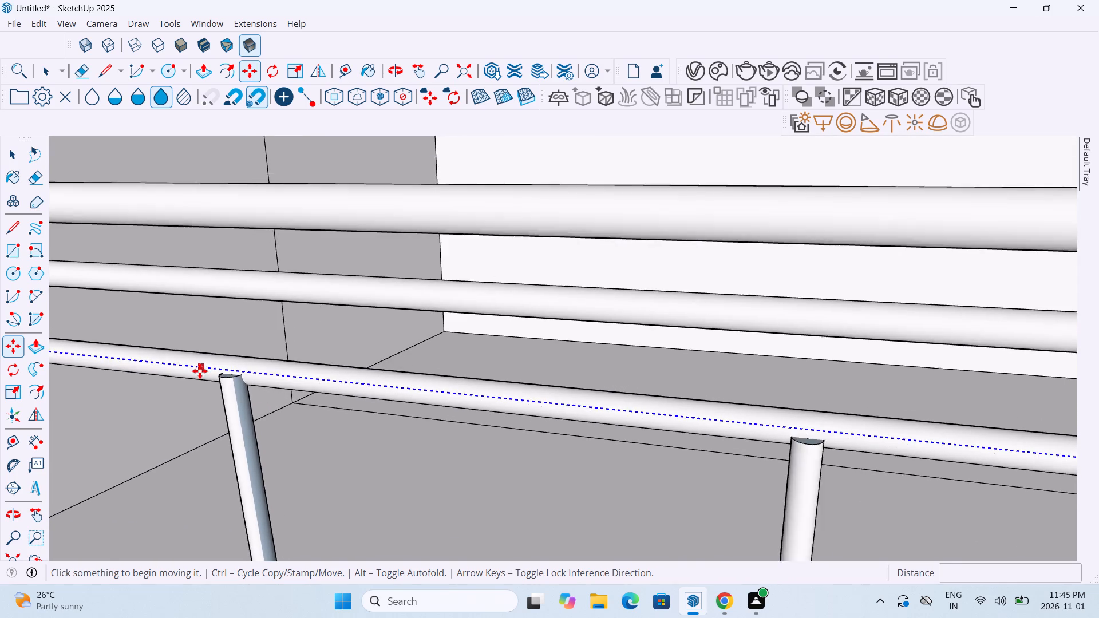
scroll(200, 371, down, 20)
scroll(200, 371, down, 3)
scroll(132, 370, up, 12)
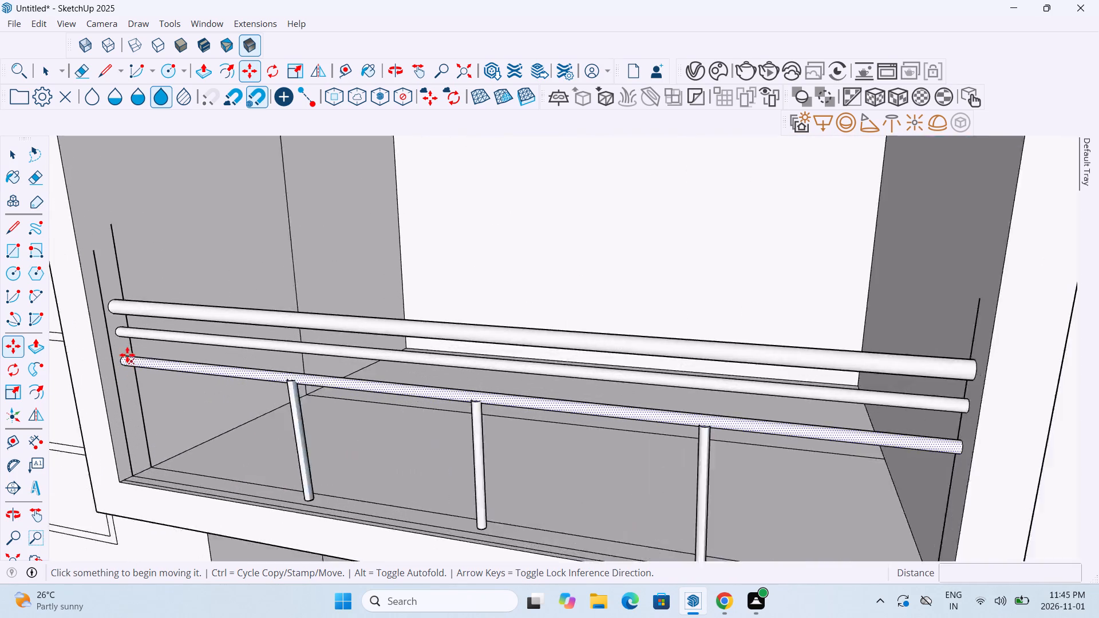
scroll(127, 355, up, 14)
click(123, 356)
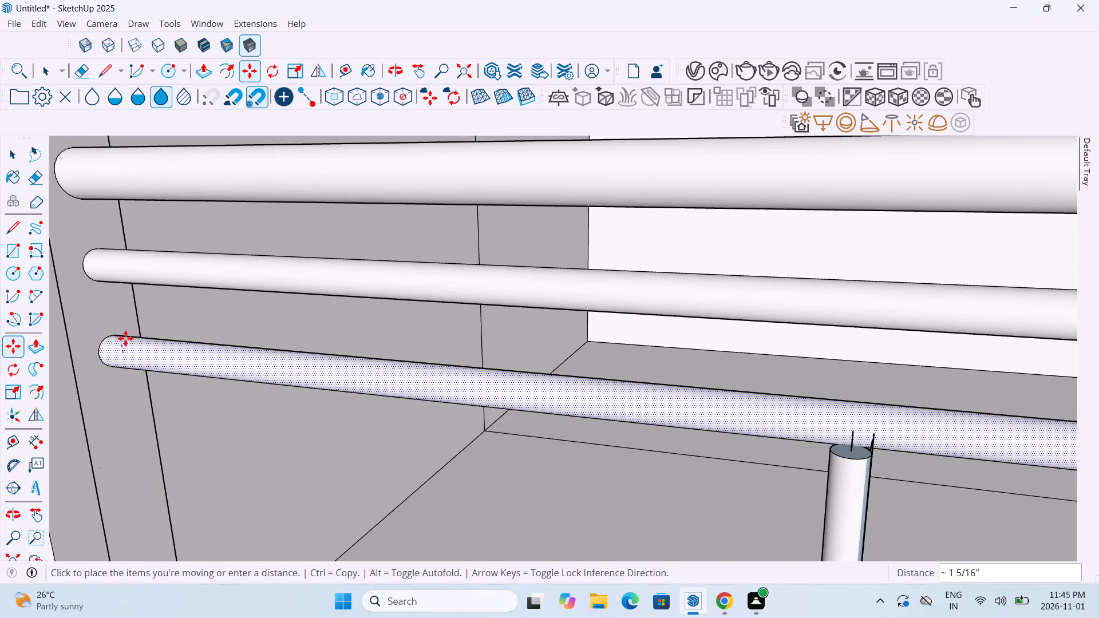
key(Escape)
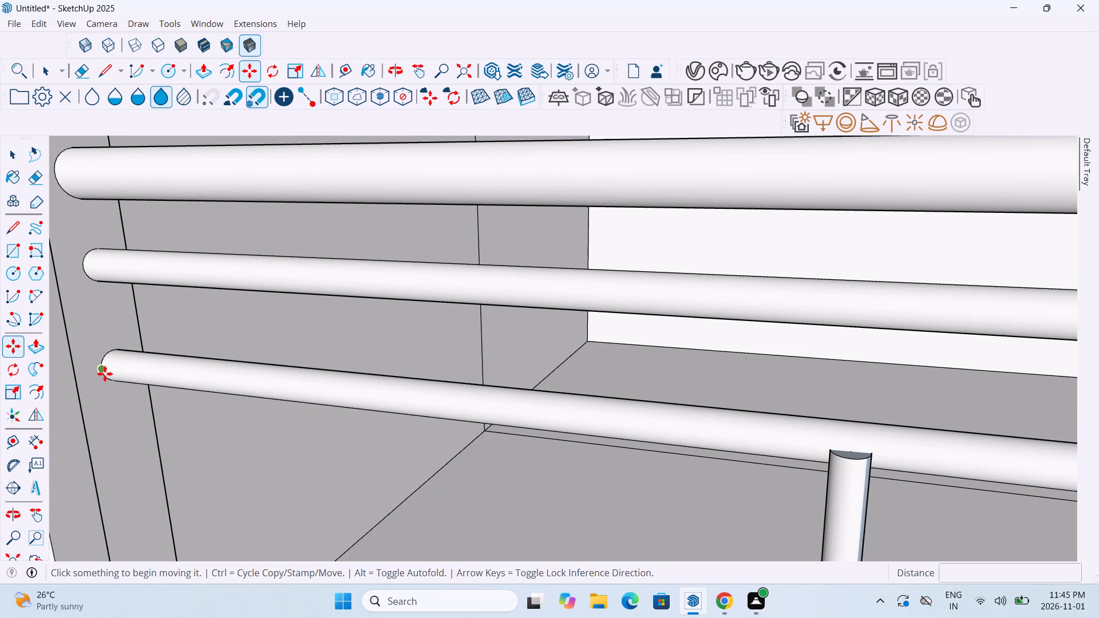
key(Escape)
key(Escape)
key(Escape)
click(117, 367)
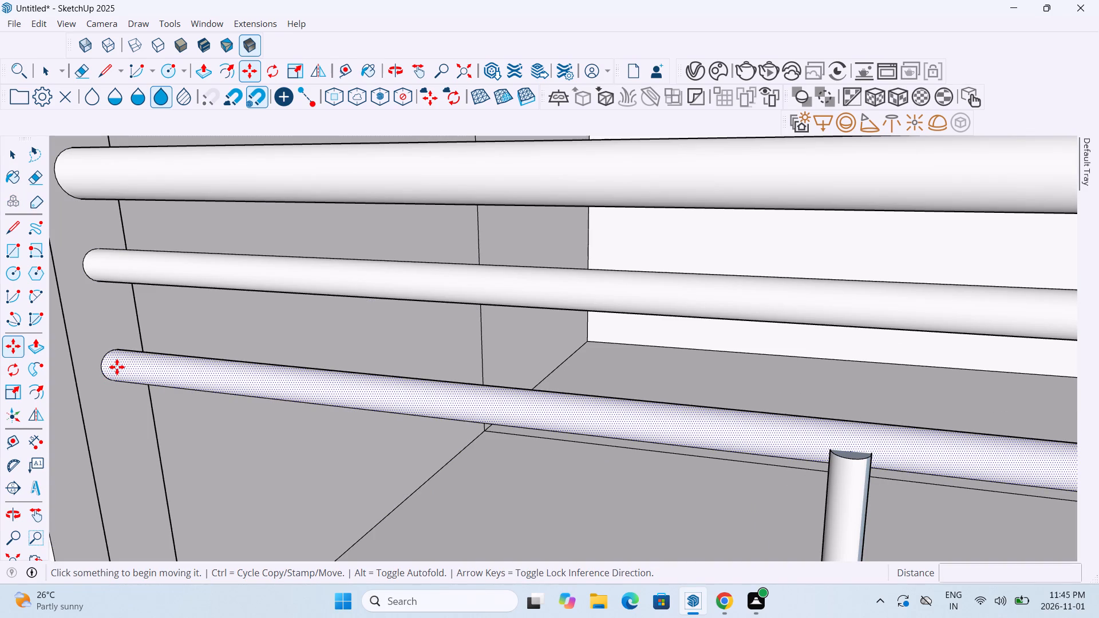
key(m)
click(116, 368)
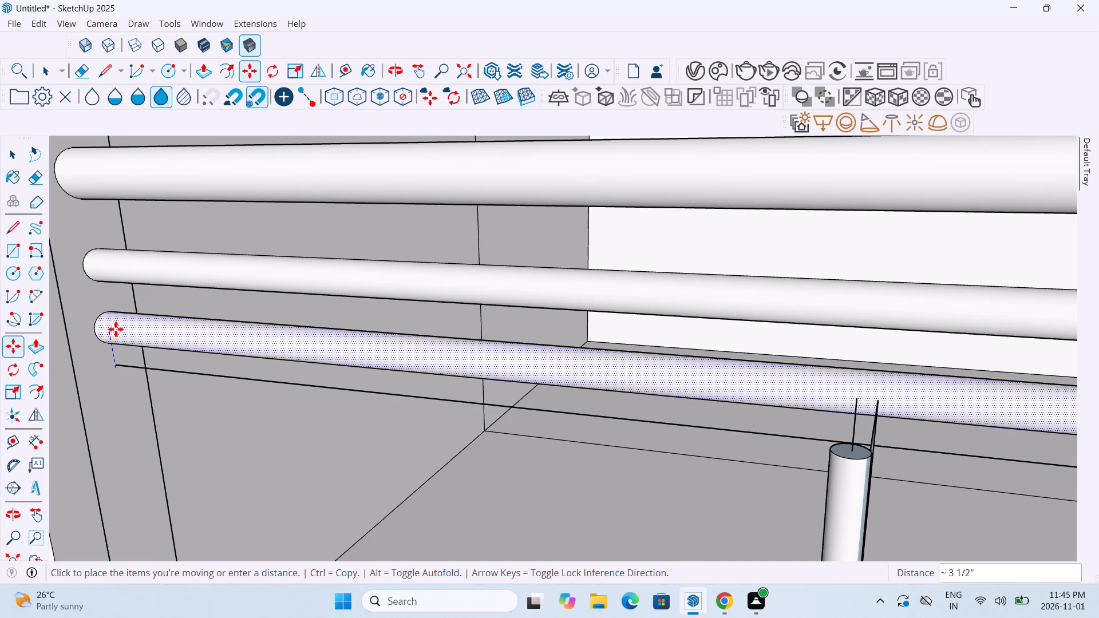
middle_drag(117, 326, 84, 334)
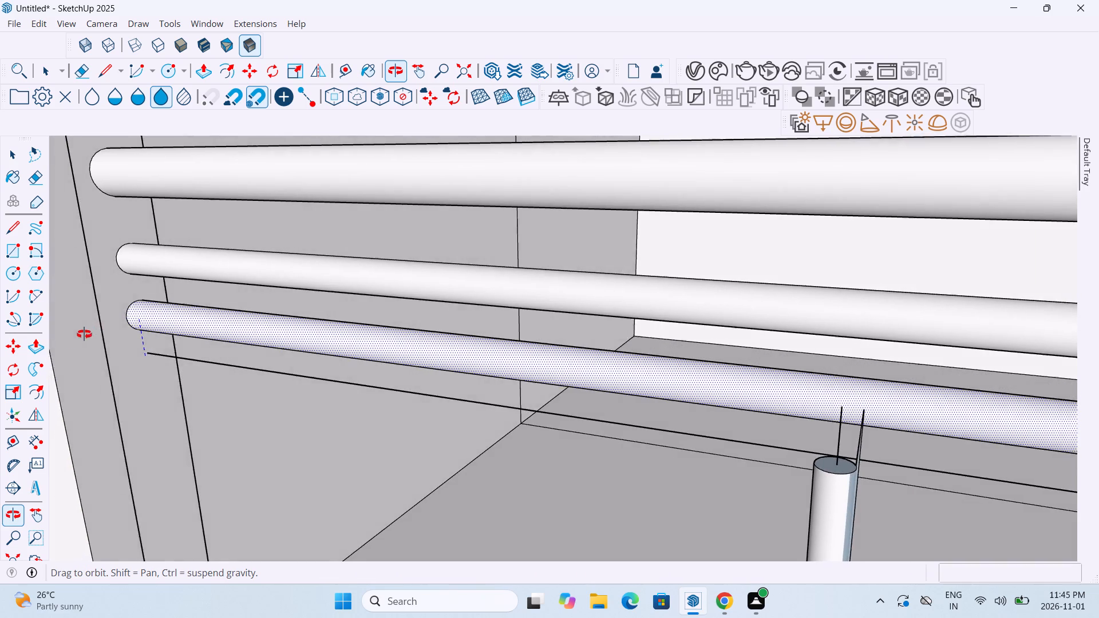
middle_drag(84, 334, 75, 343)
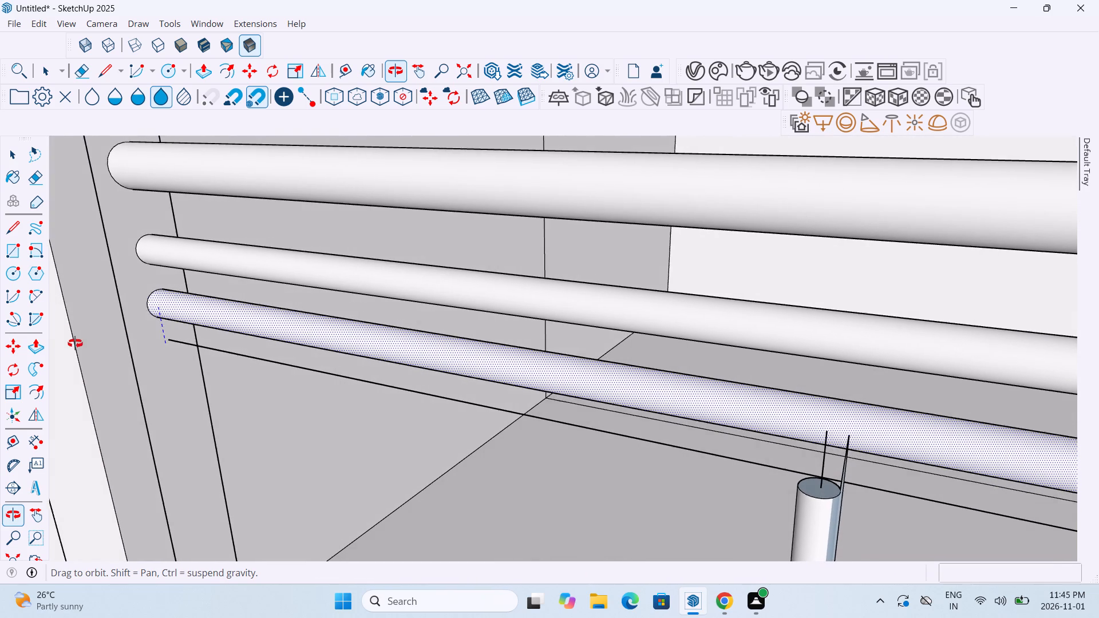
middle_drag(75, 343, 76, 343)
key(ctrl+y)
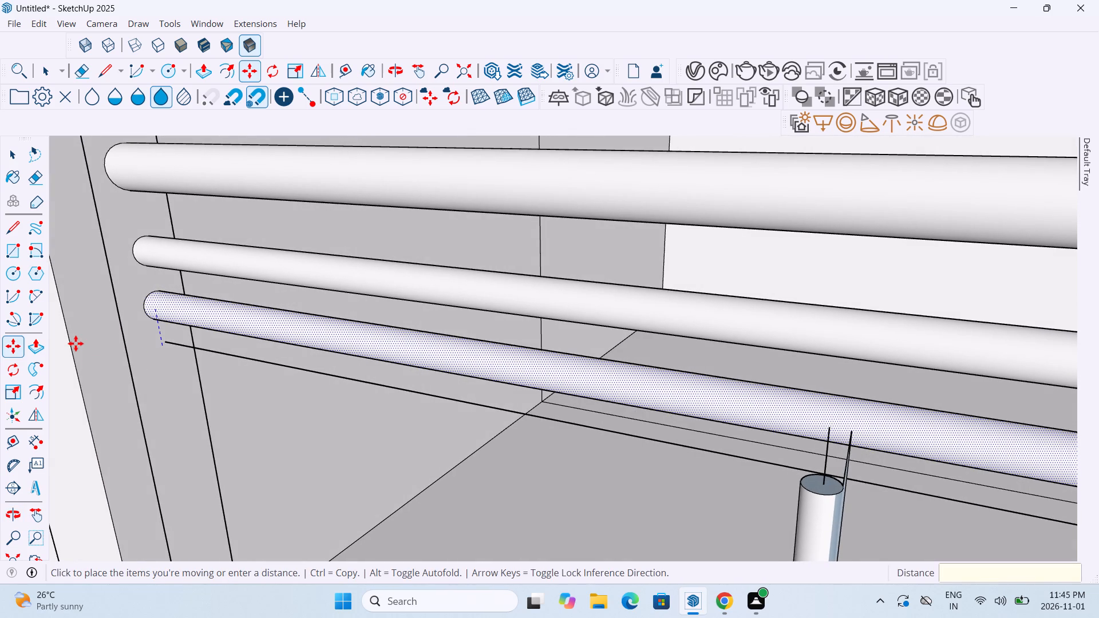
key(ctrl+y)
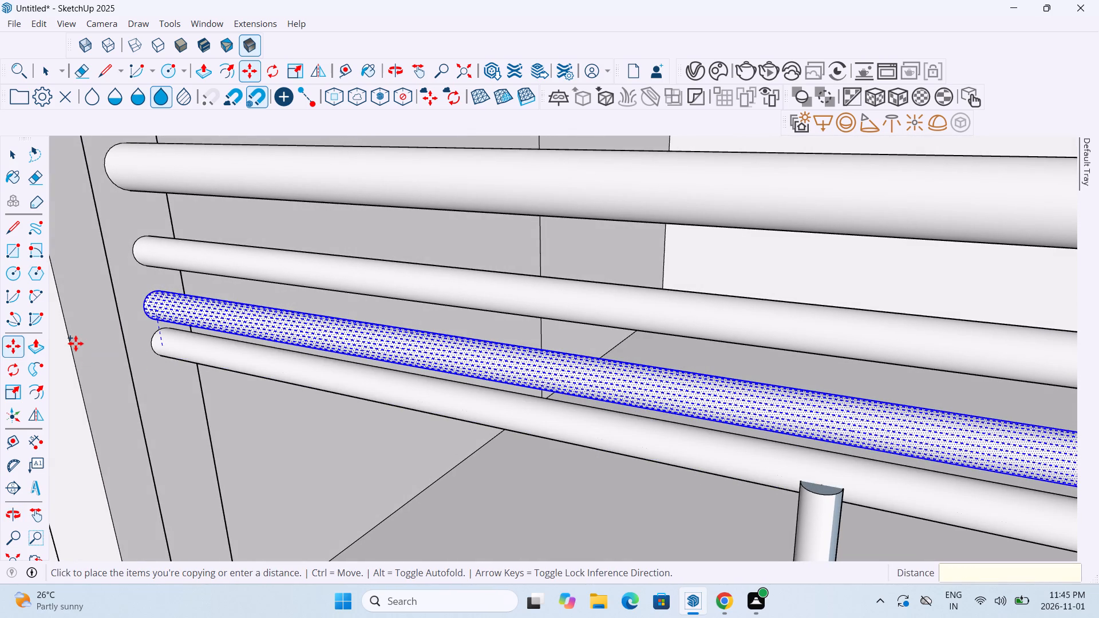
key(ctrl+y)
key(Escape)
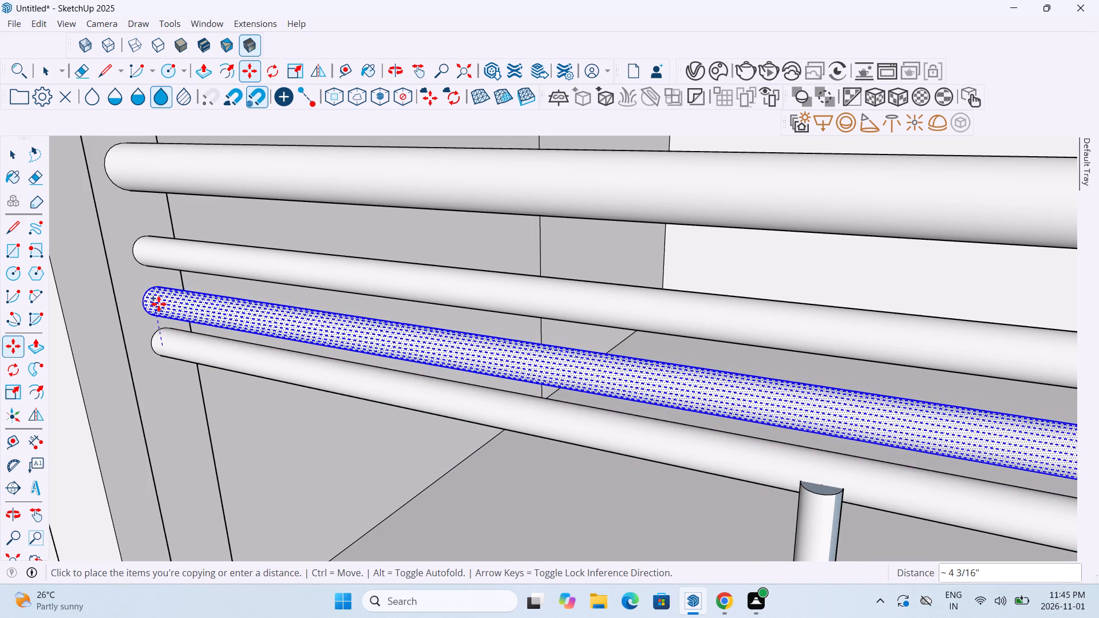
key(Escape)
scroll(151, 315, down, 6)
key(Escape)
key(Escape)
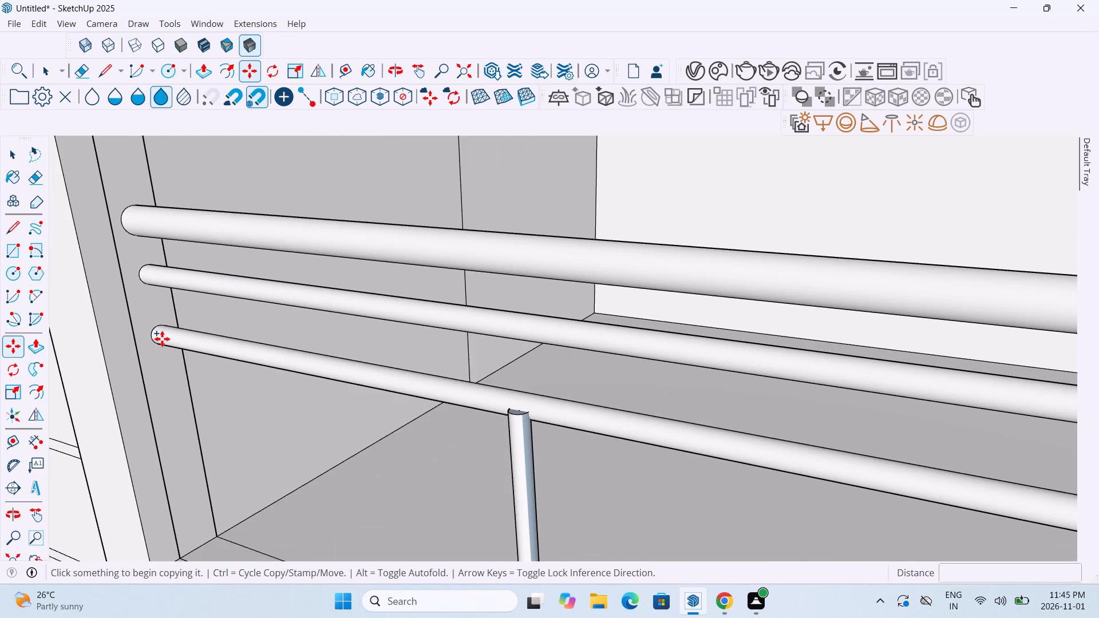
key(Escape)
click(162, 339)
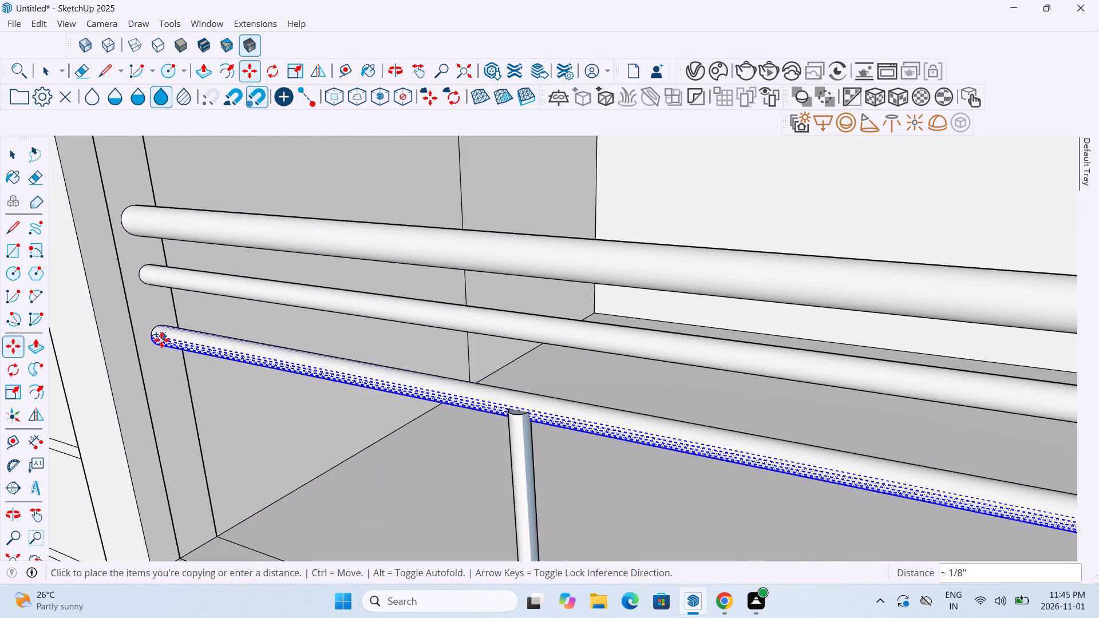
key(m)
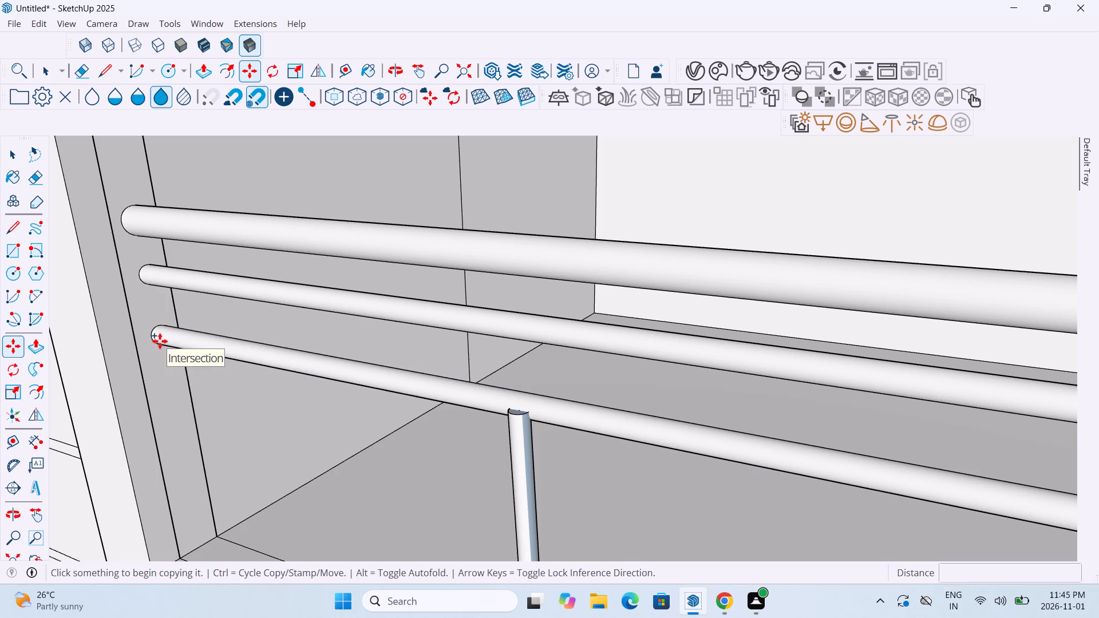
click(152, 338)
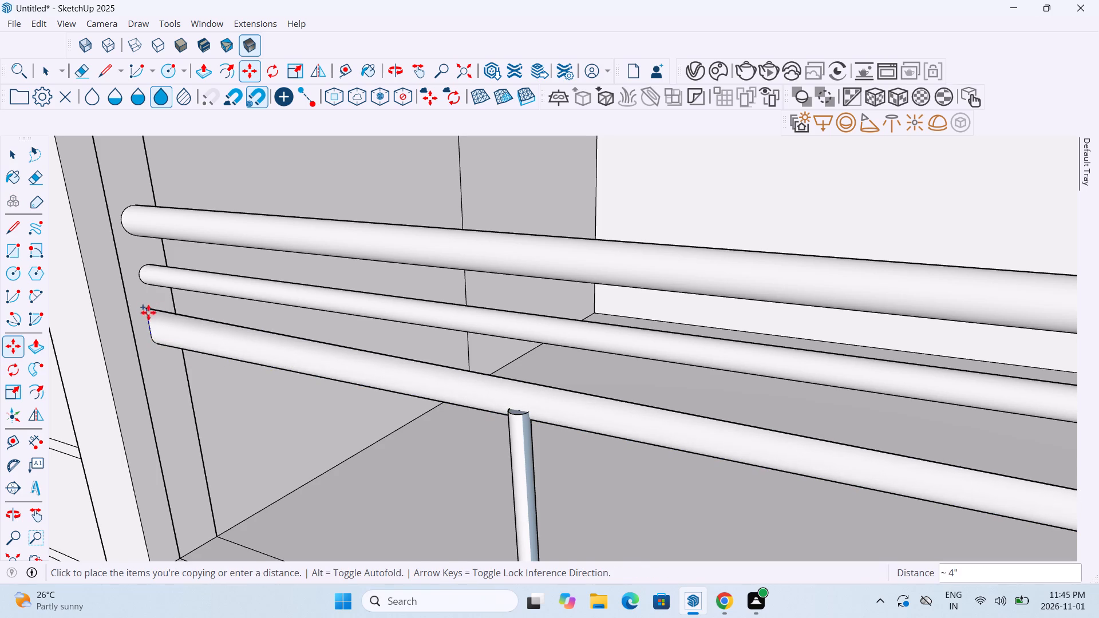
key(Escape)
Copy the upper balcony's lowest railing tube about 4 1/4" upward, into the gap below the middle tube.
scroll(160, 343, up, 5)
click(164, 338)
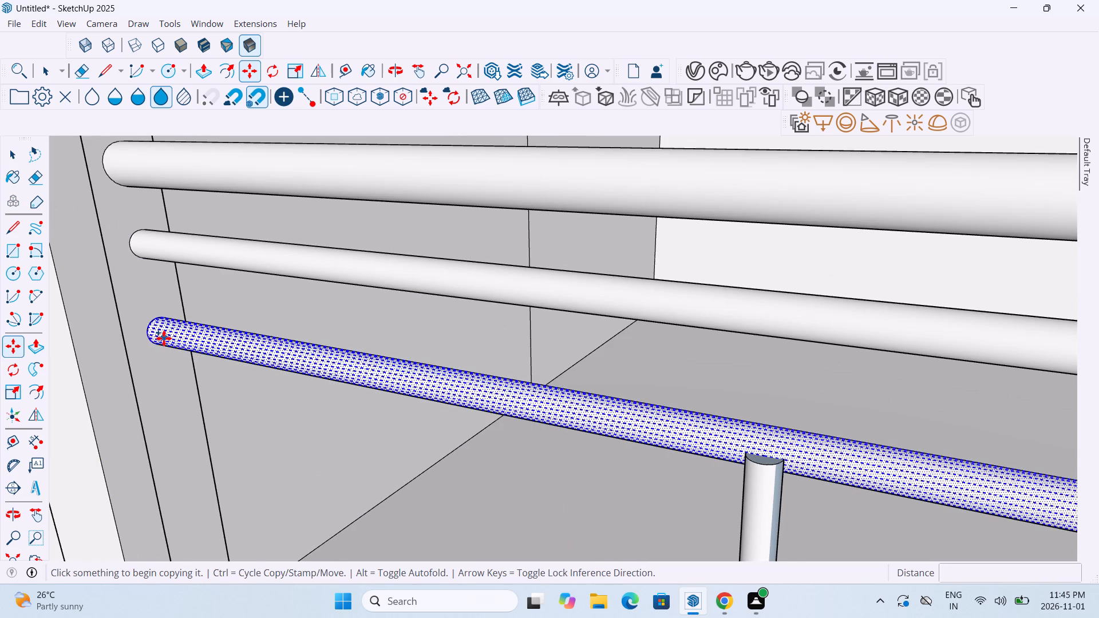
key(m)
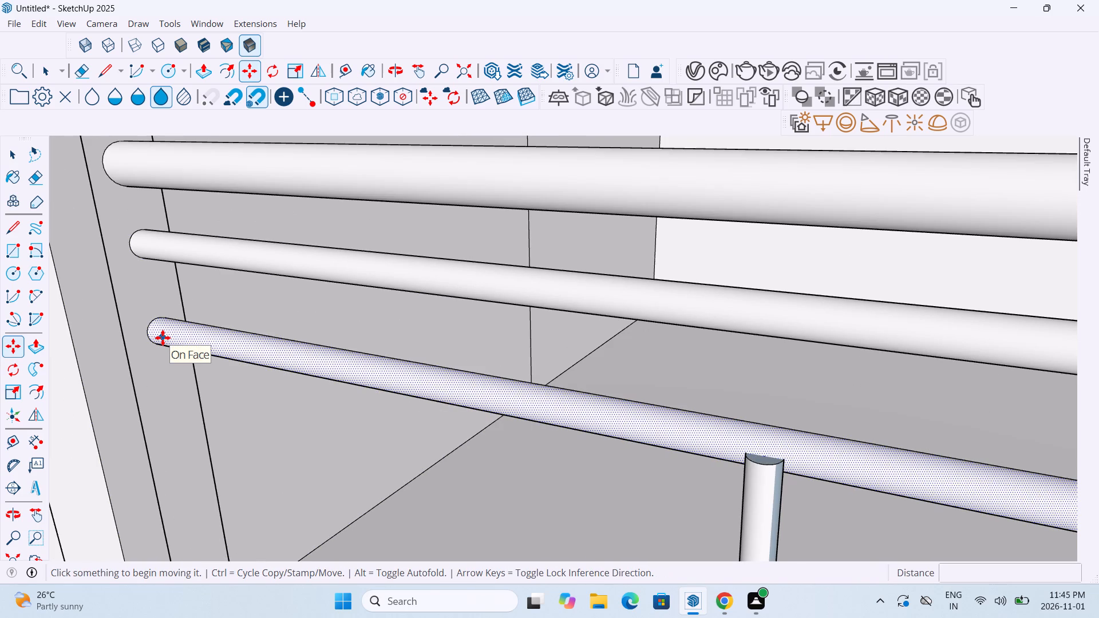
click(163, 338)
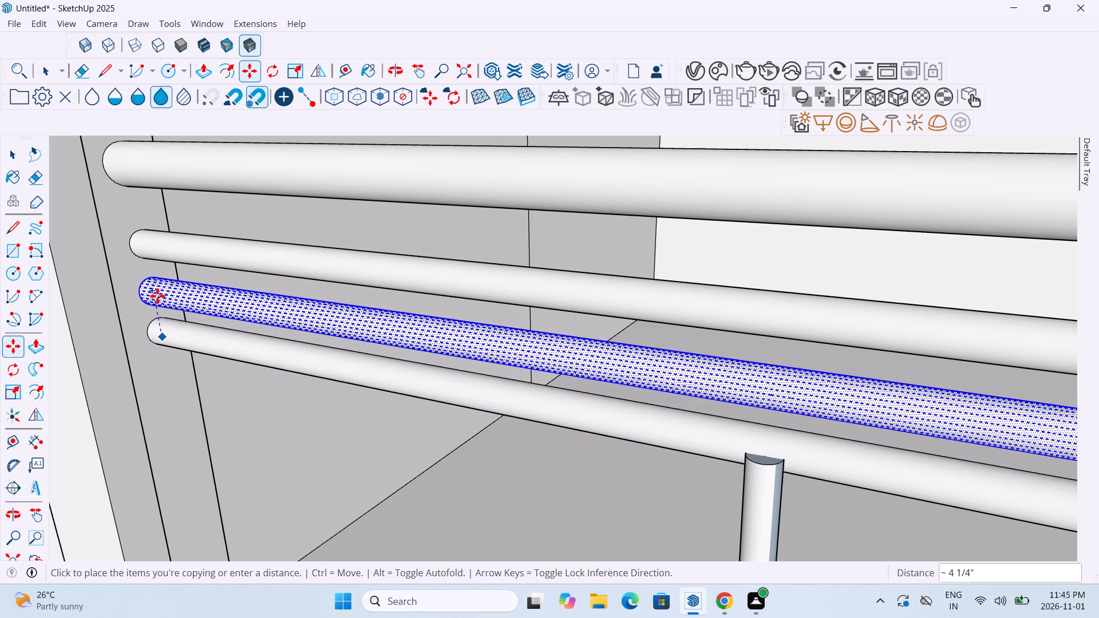
click(157, 296)
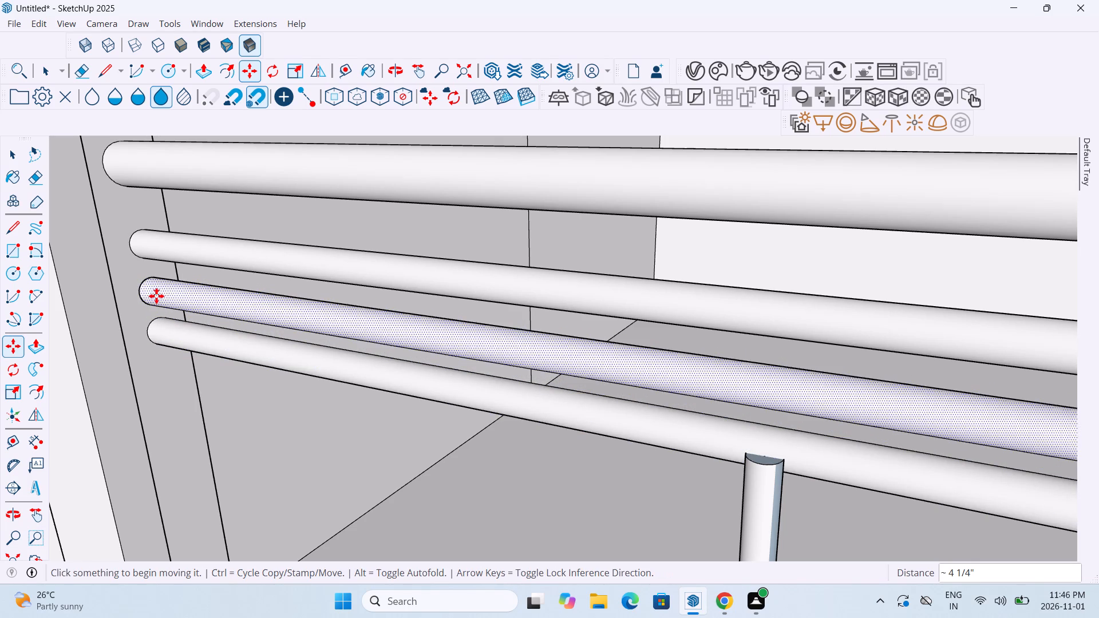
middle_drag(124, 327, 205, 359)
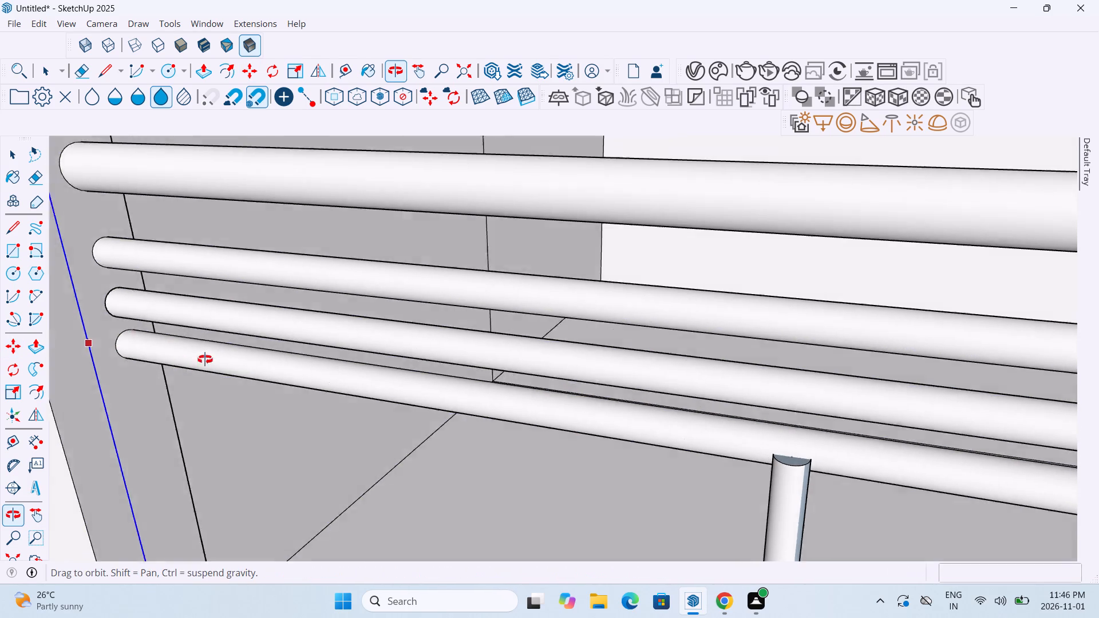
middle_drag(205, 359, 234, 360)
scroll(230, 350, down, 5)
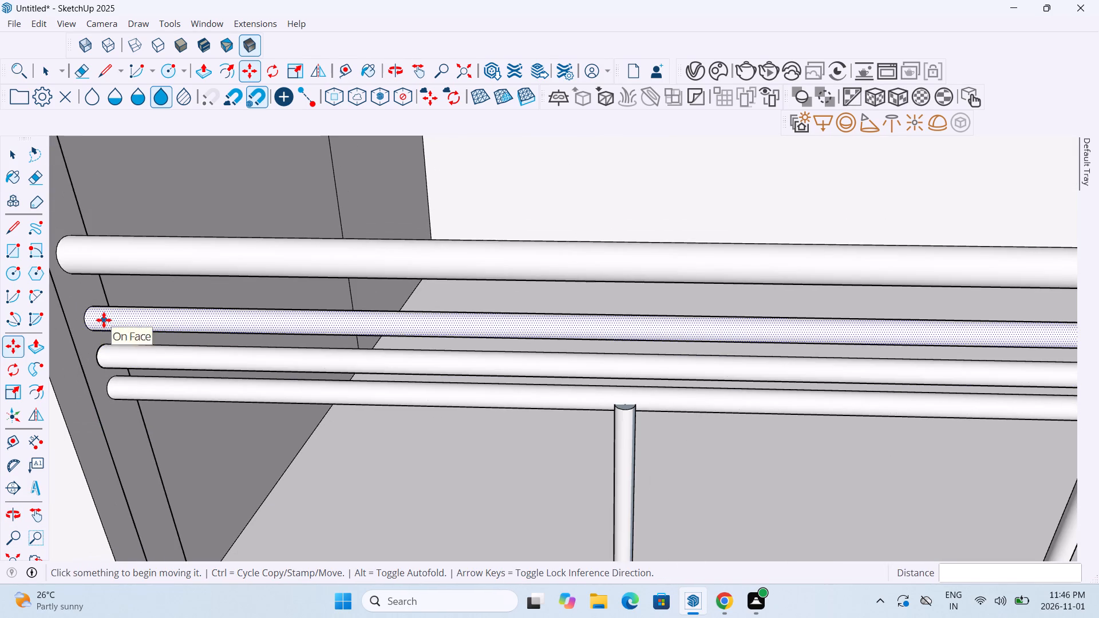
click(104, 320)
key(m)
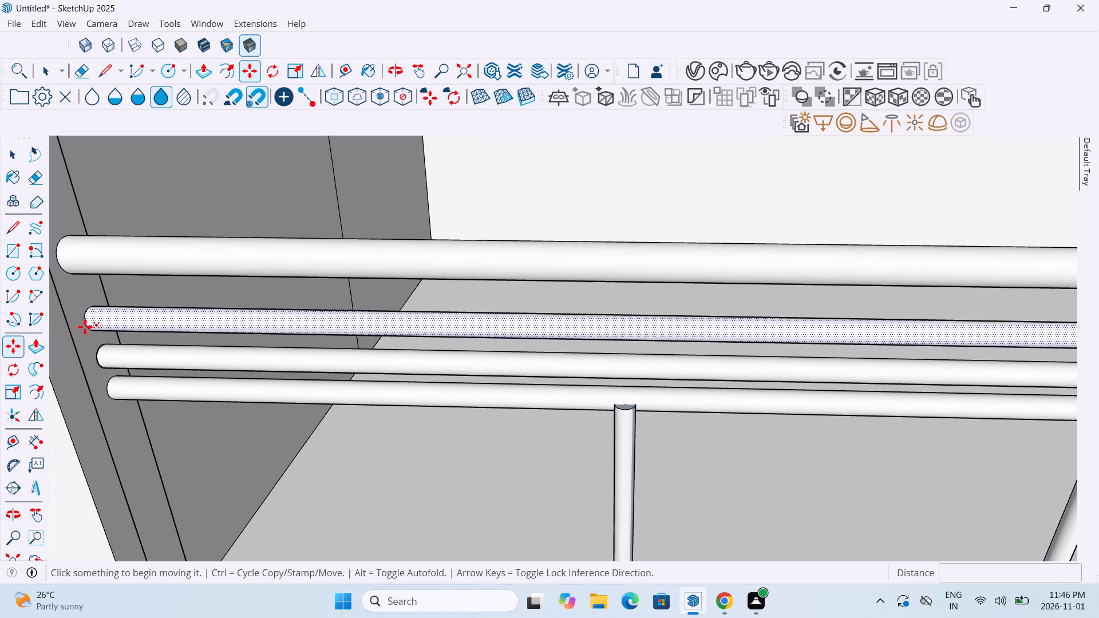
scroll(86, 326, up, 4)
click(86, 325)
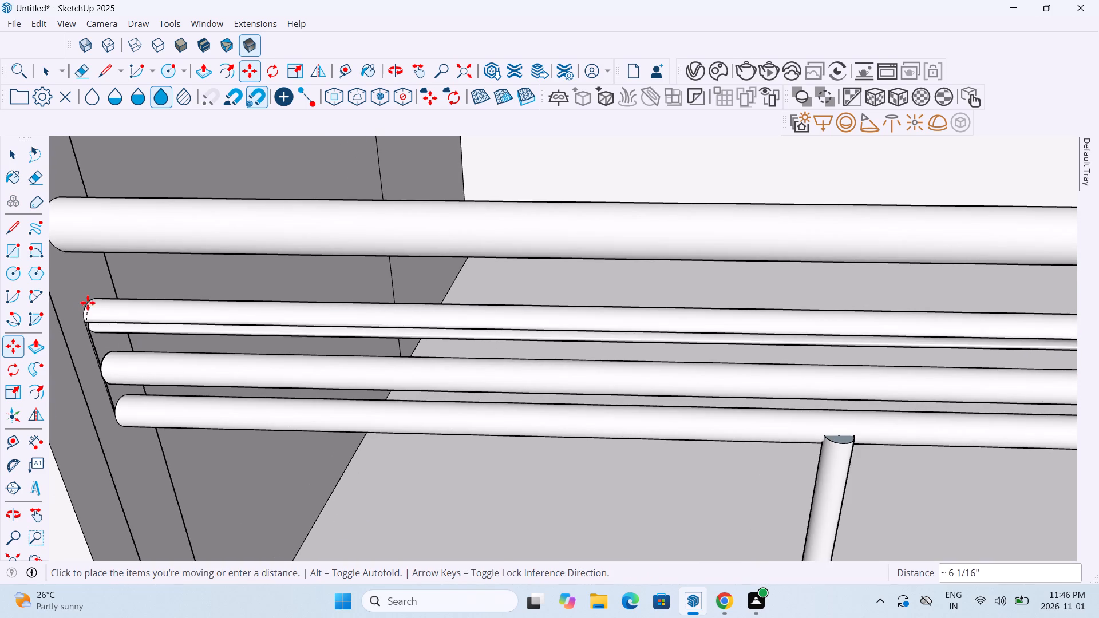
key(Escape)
Move the railing tube directly below the thick top tube straight up by about 1", closer to the top tube.
scroll(141, 391, up, 1)
middle_drag(148, 384, 179, 329)
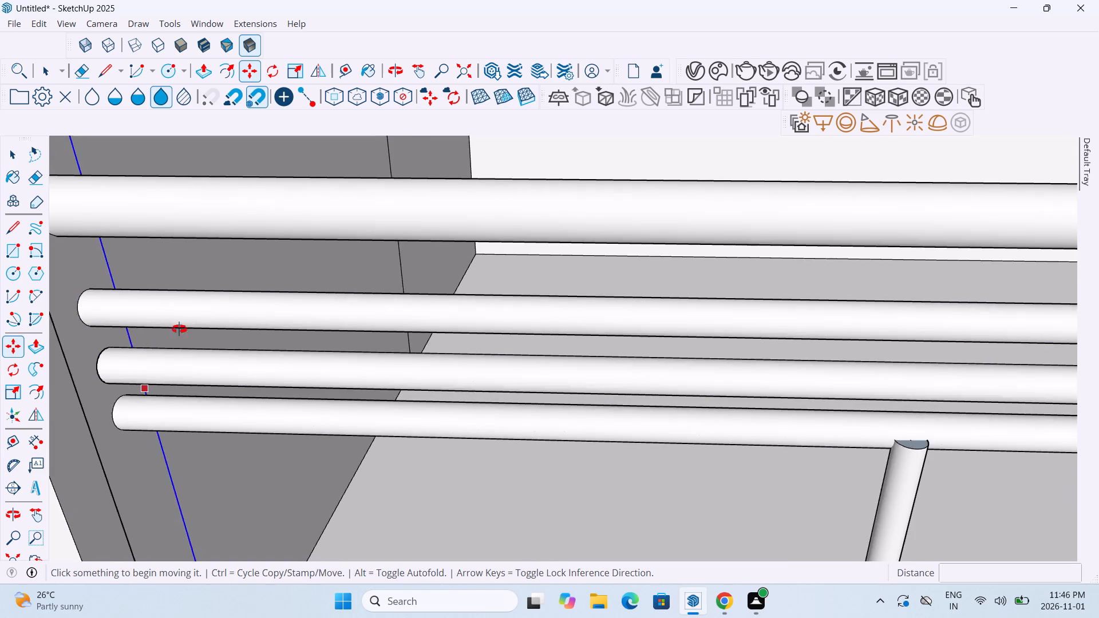
middle_drag(179, 329, 193, 307)
scroll(193, 307, down, 7)
middle_drag(238, 415, 234, 371)
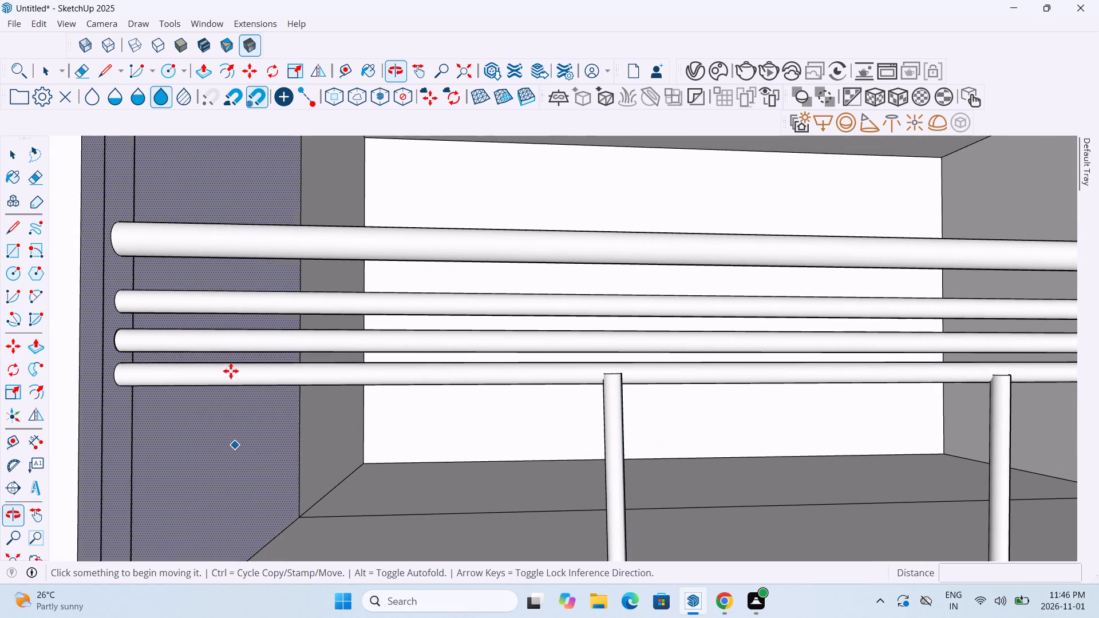
click(146, 299)
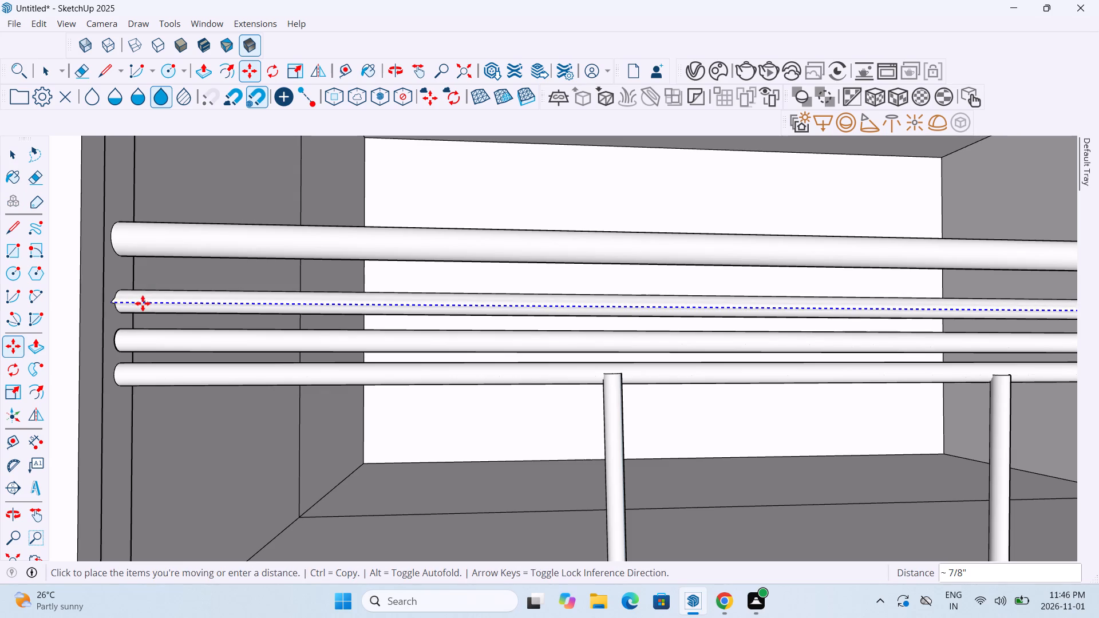
key(Escape)
click(138, 309)
key(m)
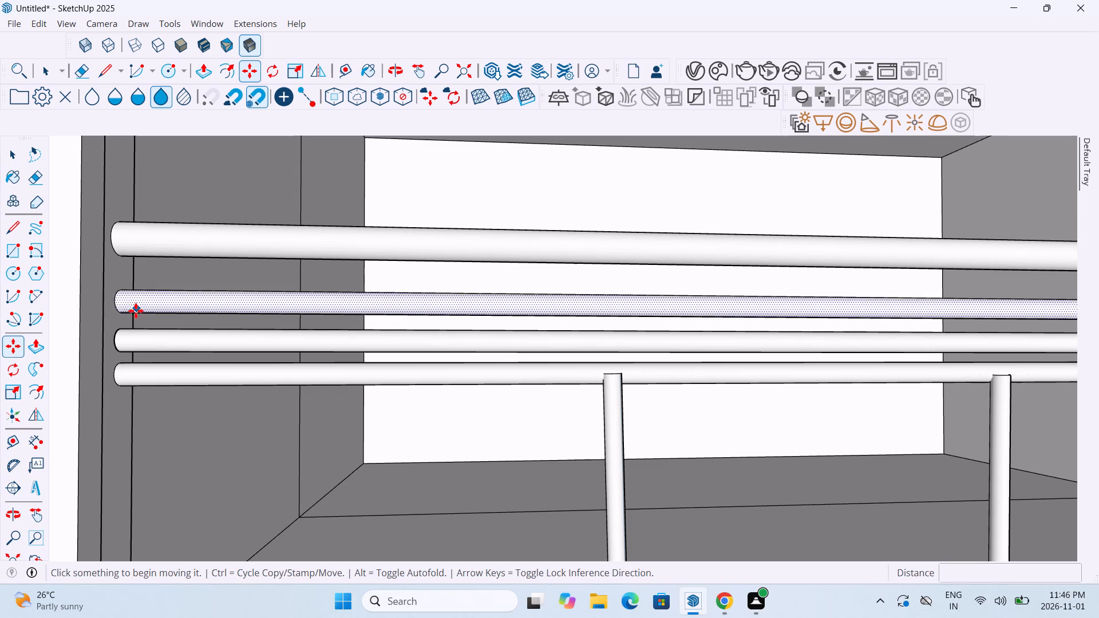
click(121, 310)
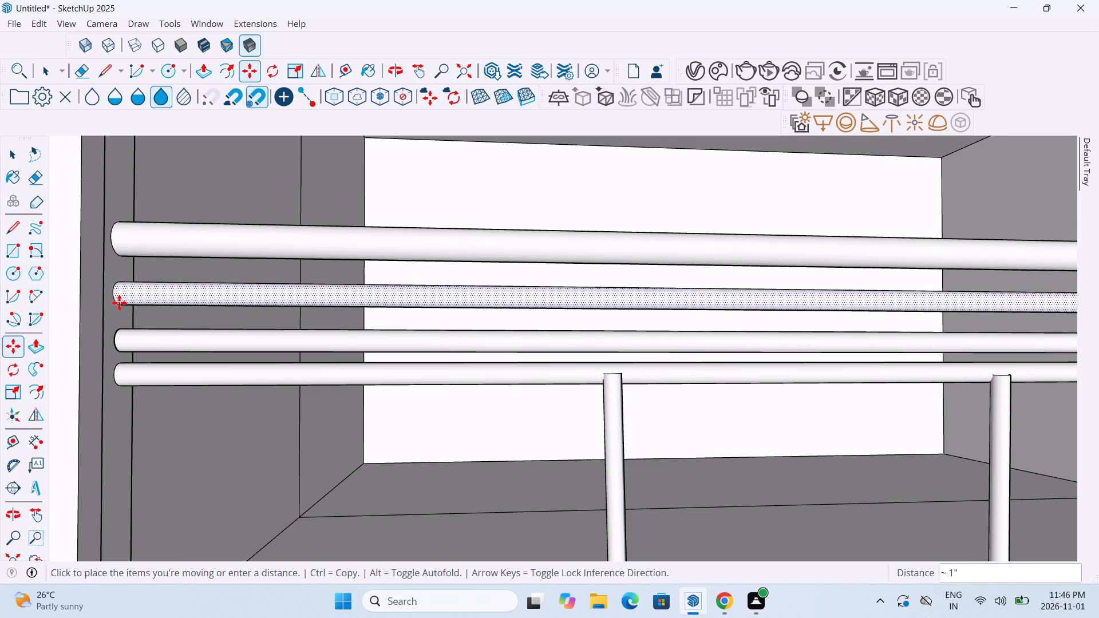
click(119, 303)
Move the upper balcony's lowest railing tube vertically to adjust its spacing below the copied tube.
middle_drag(123, 391, 199, 399)
scroll(199, 399, down, 5)
scroll(141, 382, up, 10)
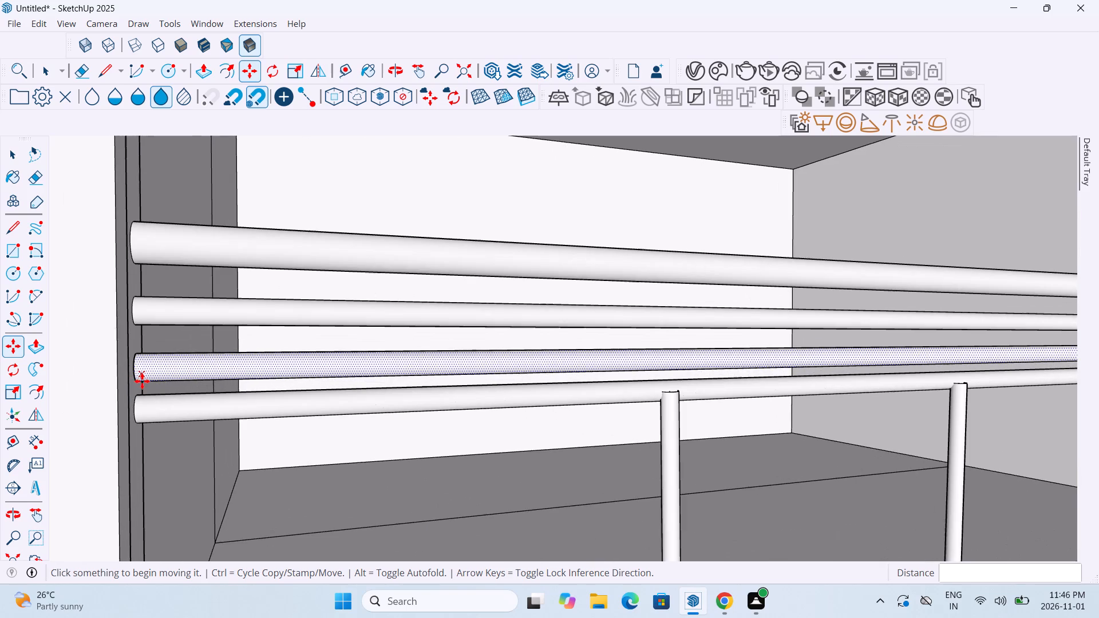
middle_drag(168, 375, 169, 397)
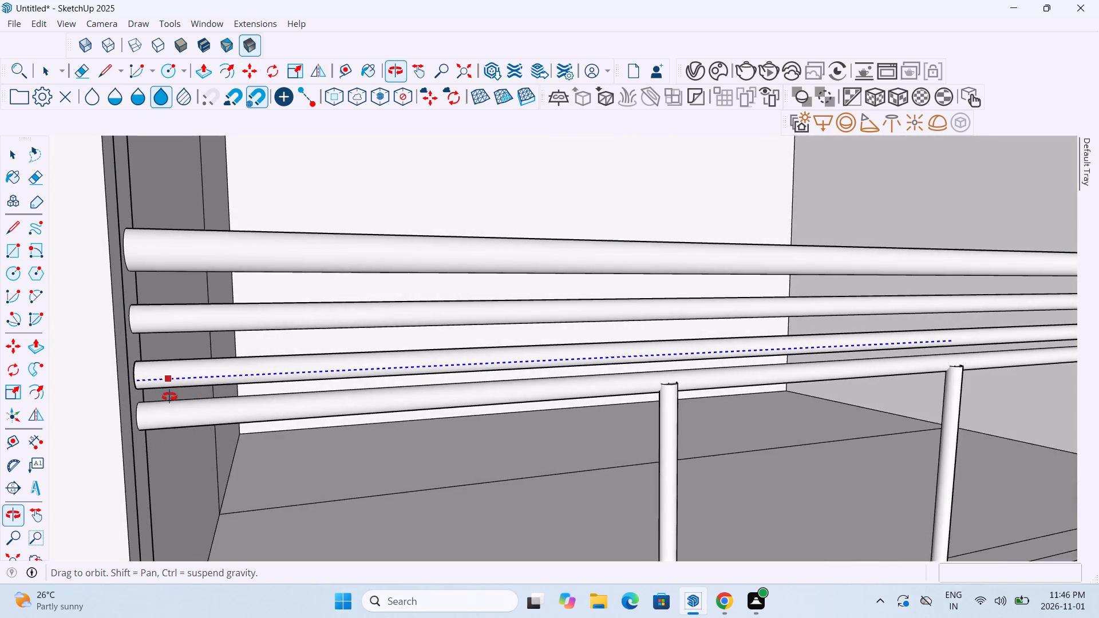
middle_drag(169, 397, 161, 397)
scroll(161, 397, down, 6)
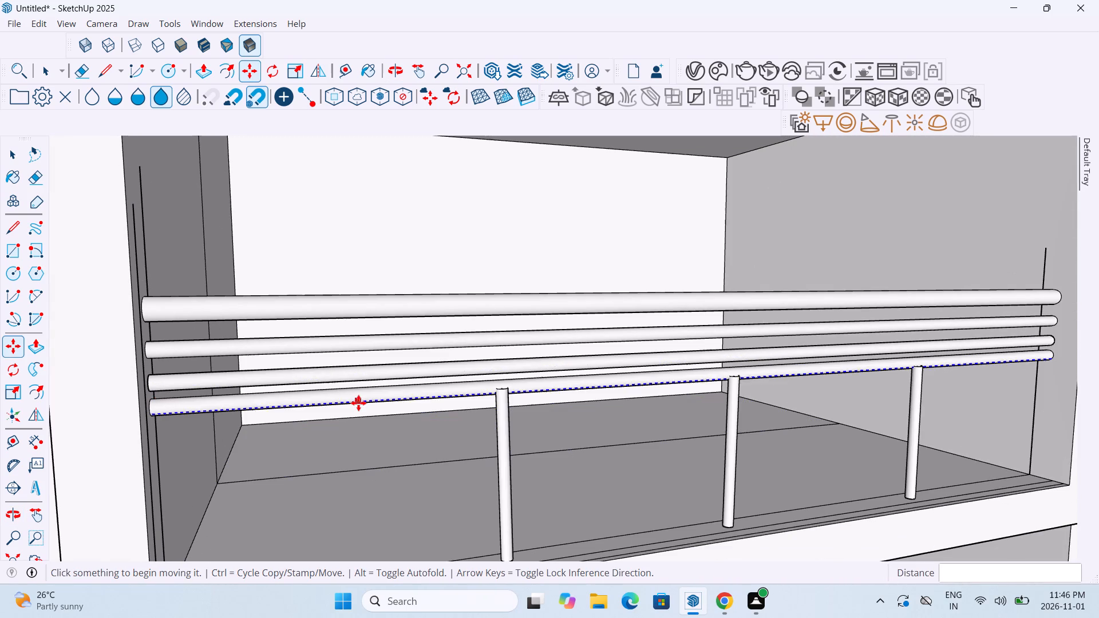
click(358, 403)
key(Escape)
scroll(357, 406, up, 6)
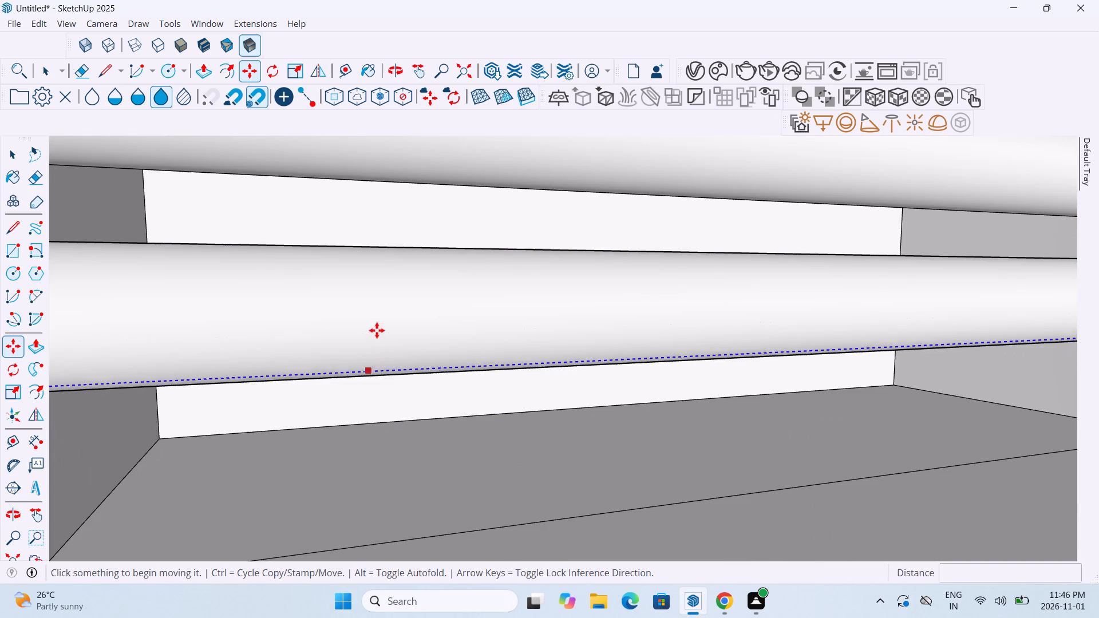
click(390, 310)
scroll(385, 315, down, 5)
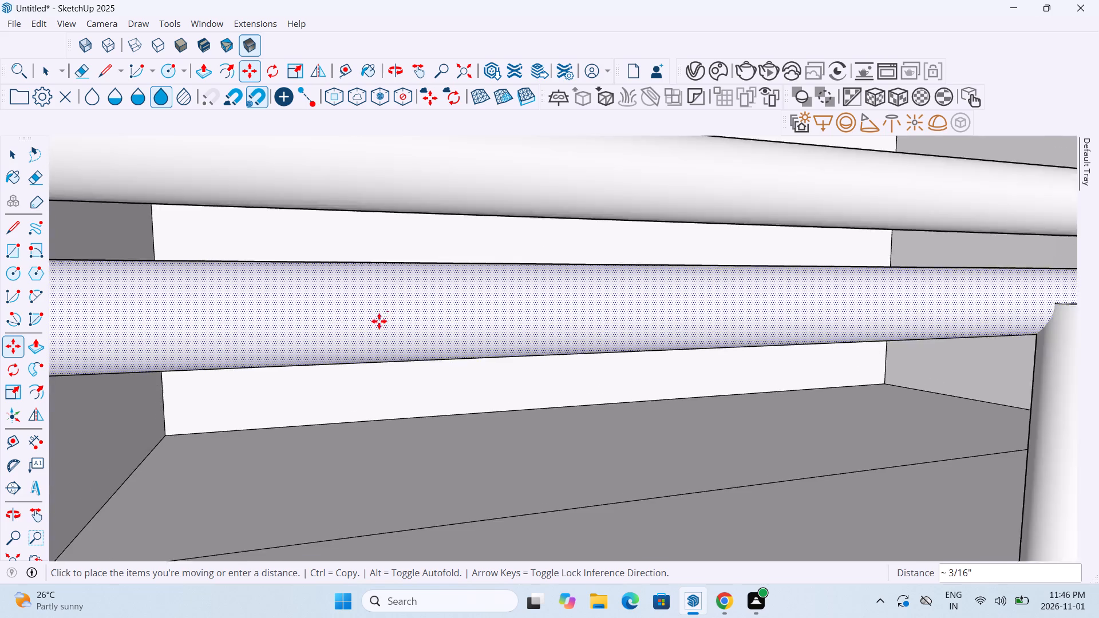
scroll(379, 321, down, 13)
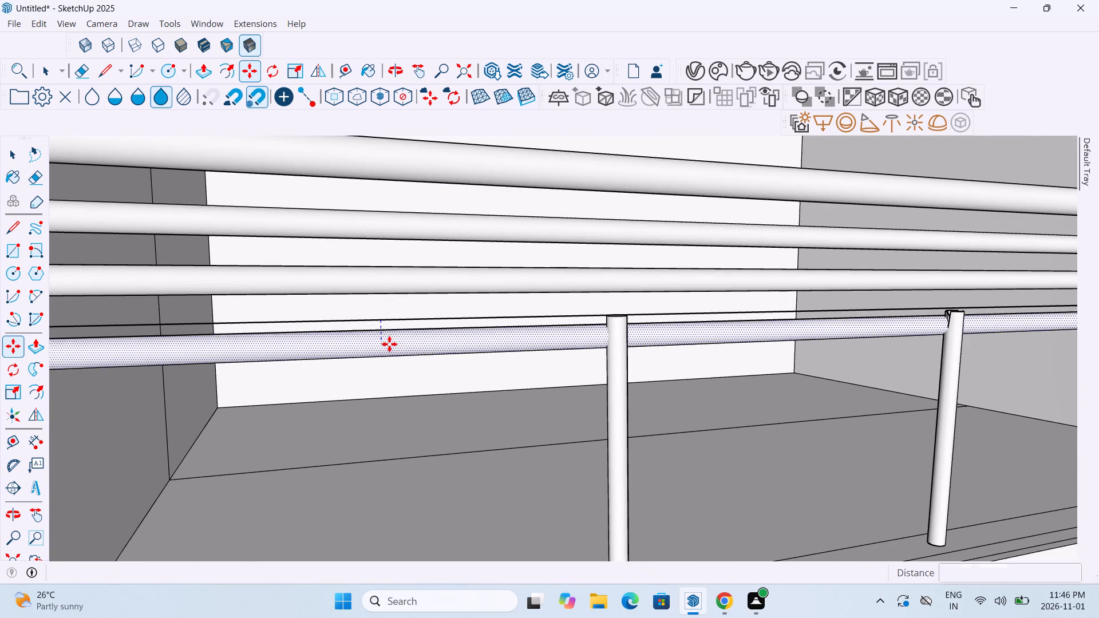